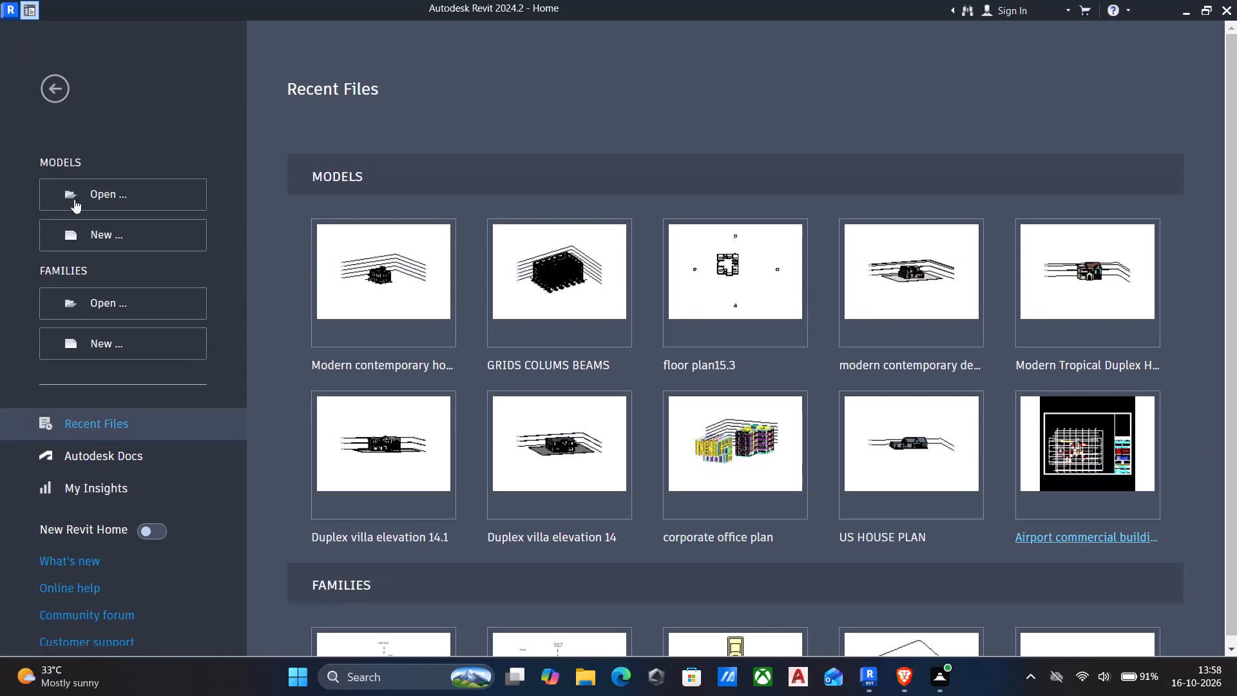
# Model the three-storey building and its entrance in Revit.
# Create a new project from the default template.
pyautogui.click(106, 231)
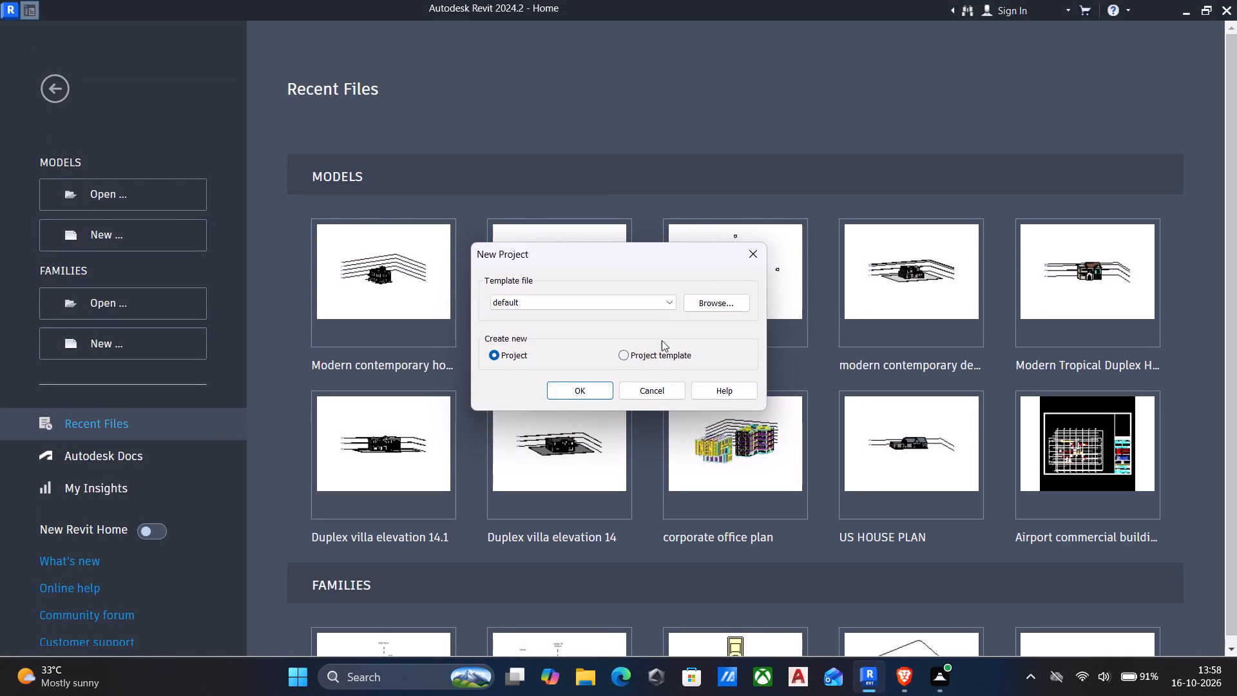
pyautogui.click(580, 393)
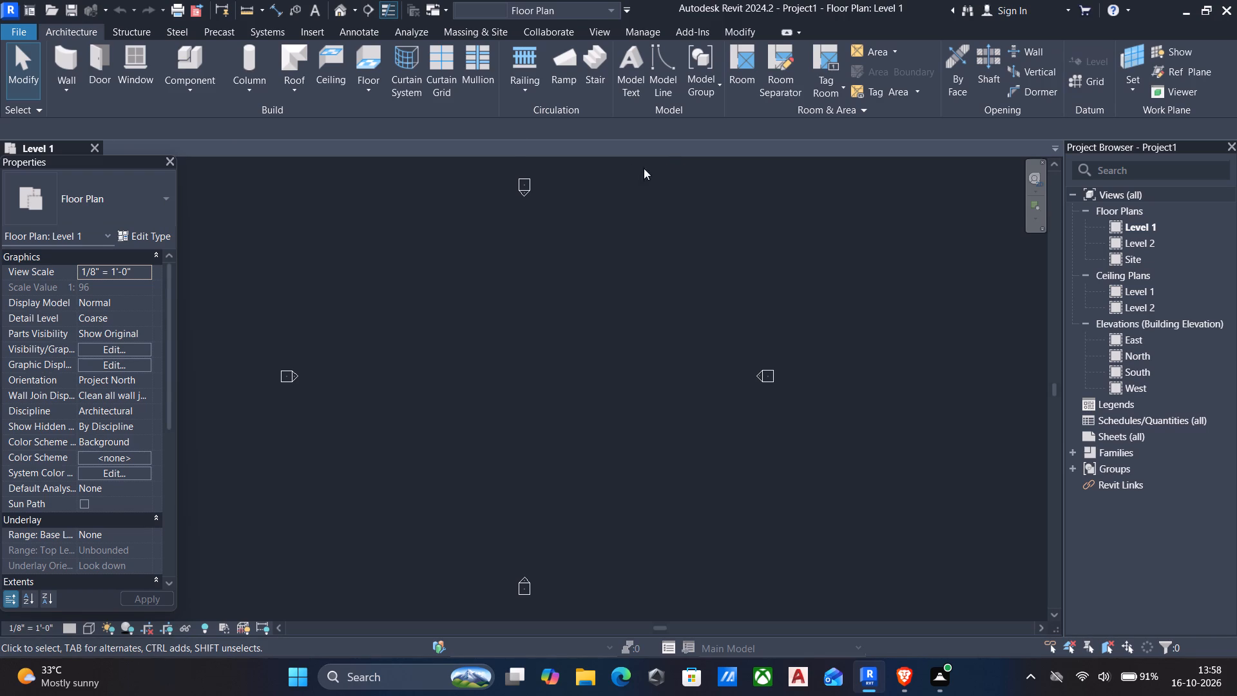
# Set the project's length units to millimeters with 2 decimal places and the mm unit symbol.
pyautogui.write('un')
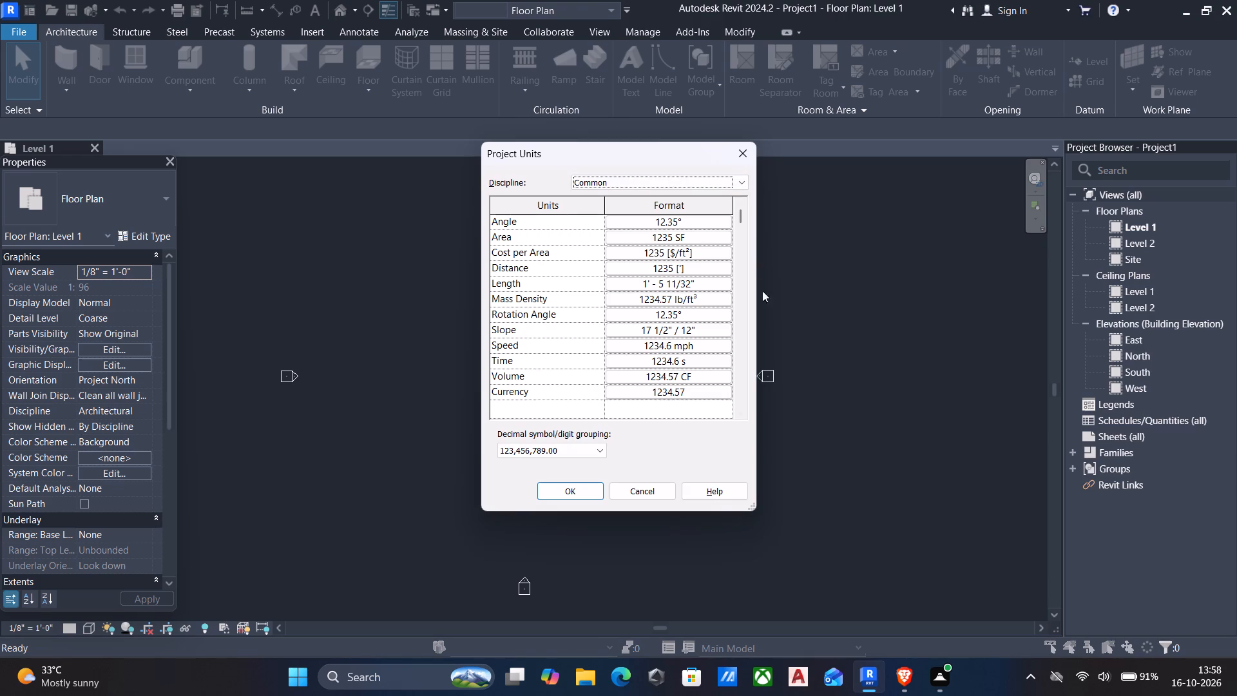
pyautogui.click(727, 282)
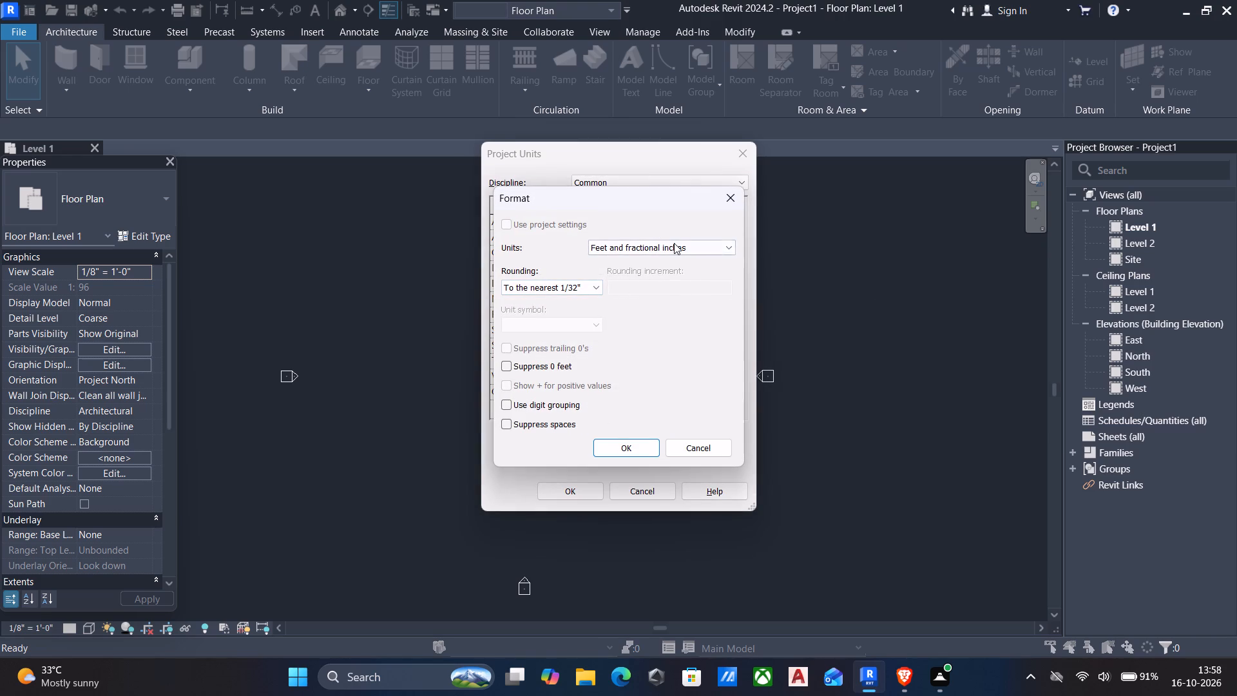
pyautogui.click(674, 242)
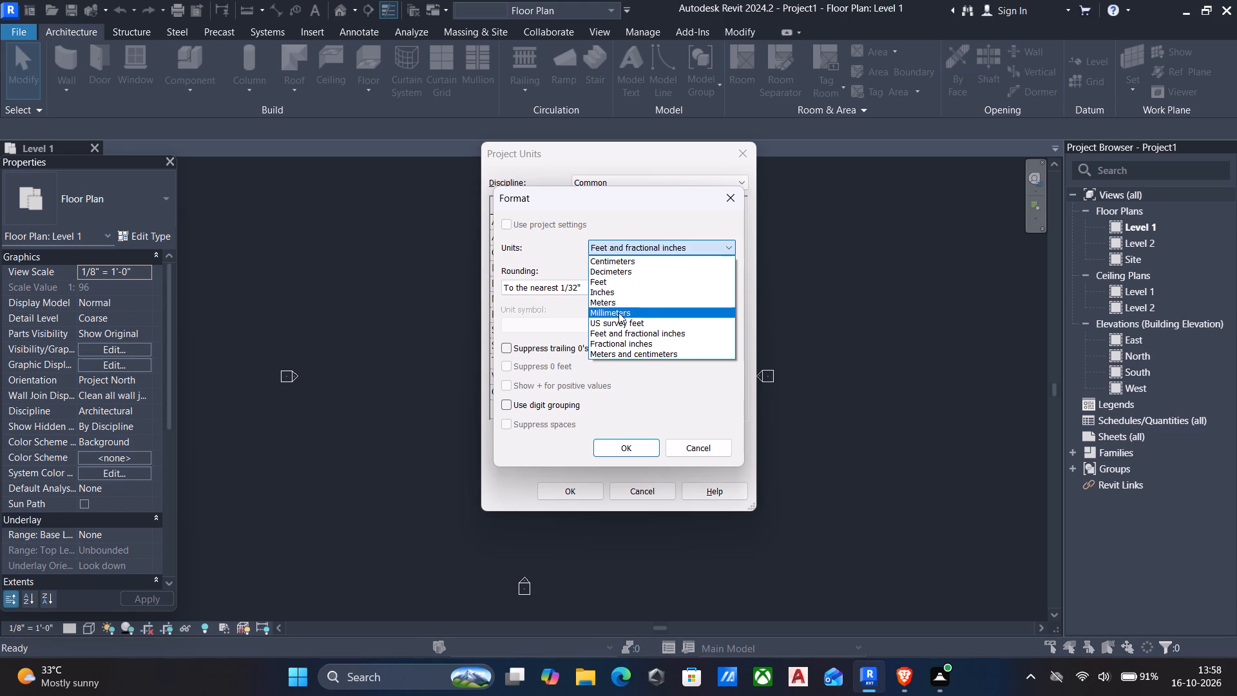
pyautogui.click(618, 313)
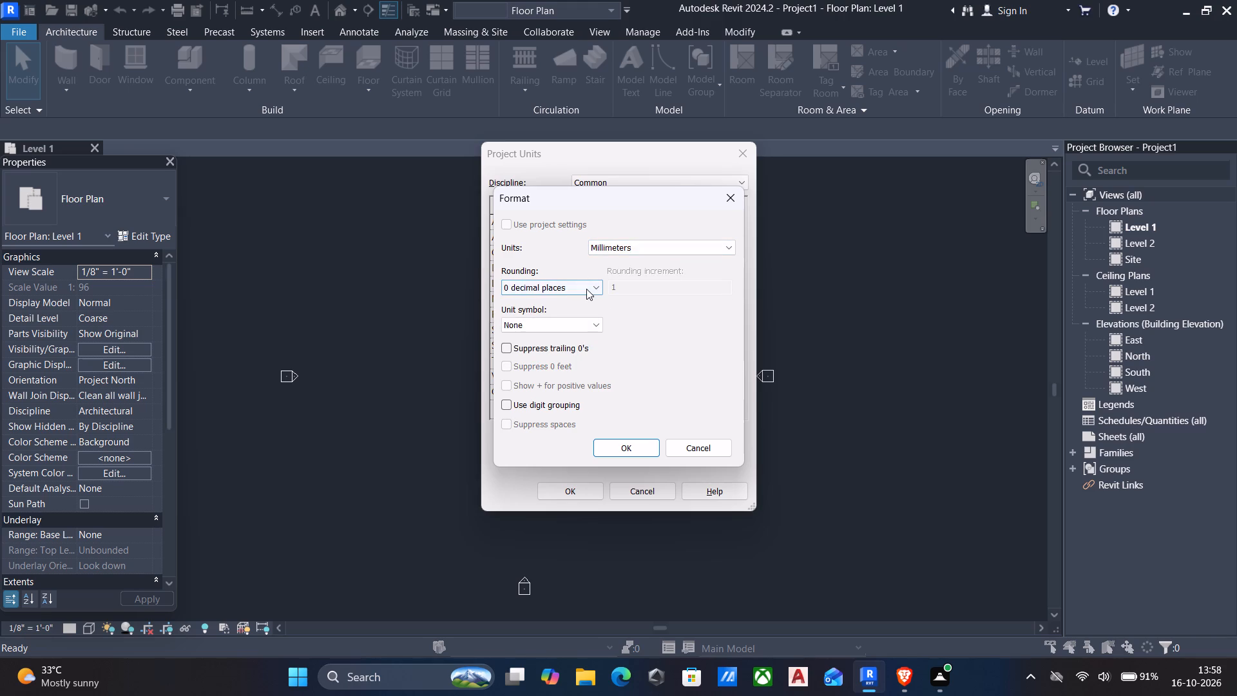
pyautogui.click(586, 289)
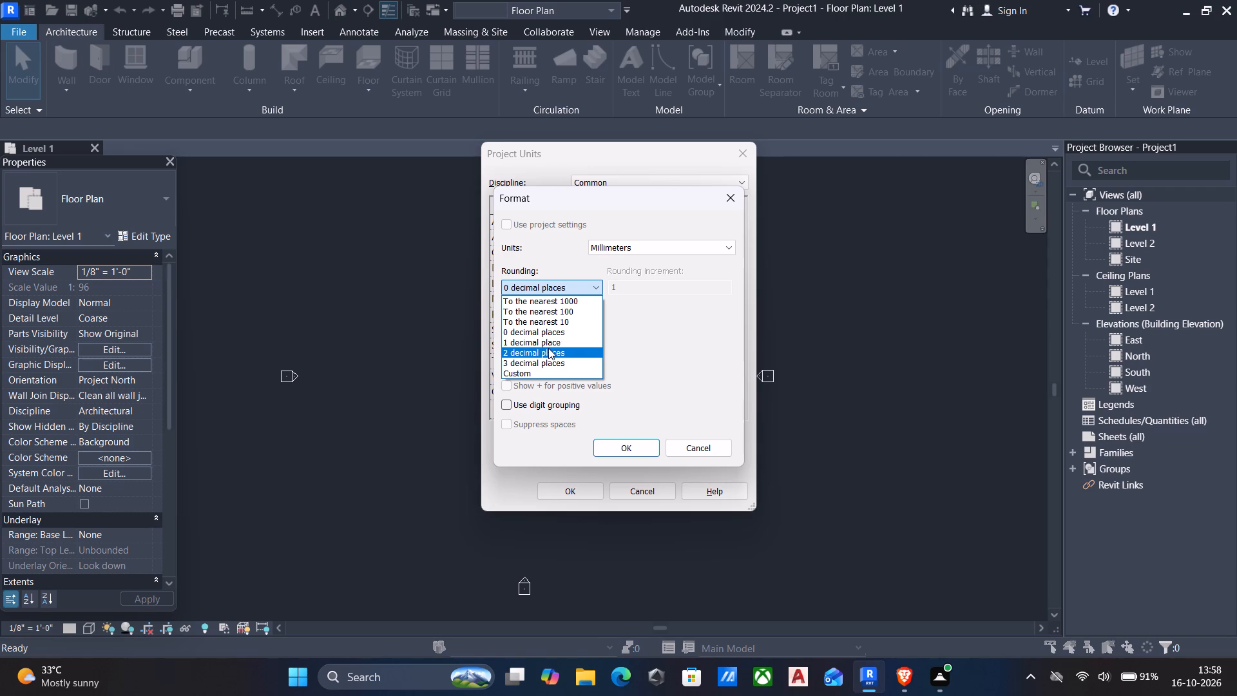
pyautogui.click(548, 348)
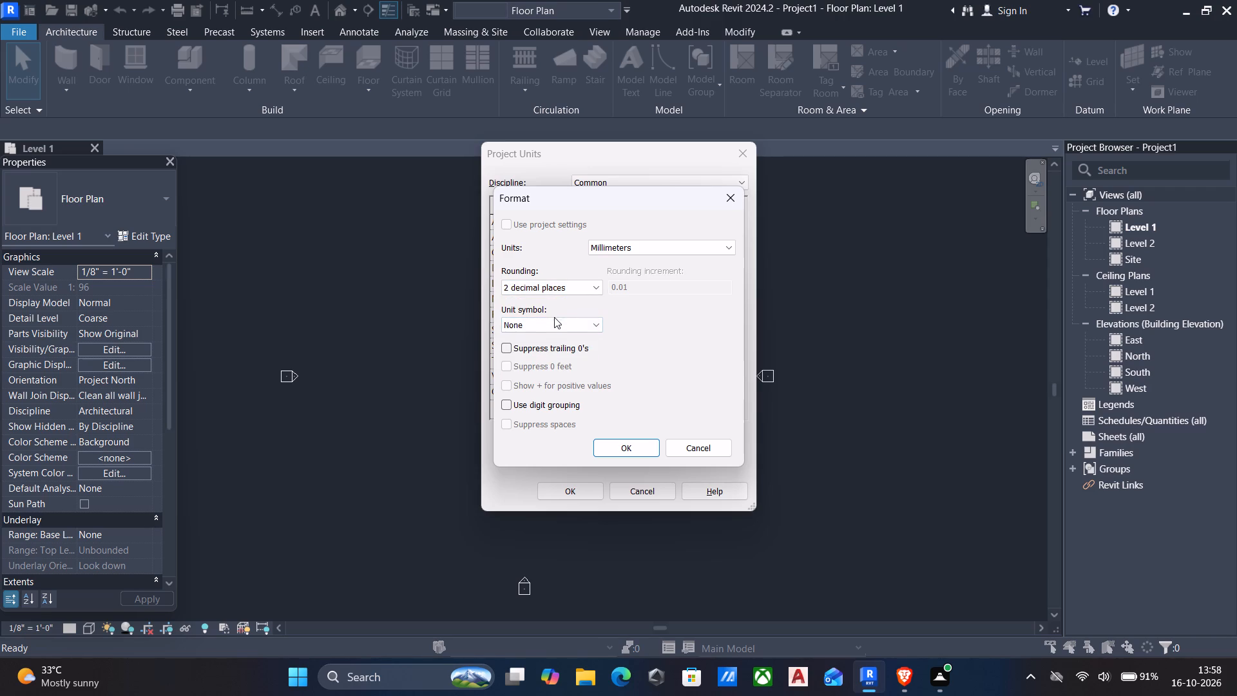
pyautogui.click(559, 319)
pyautogui.click(535, 344)
pyautogui.click(638, 444)
pyautogui.click(578, 492)
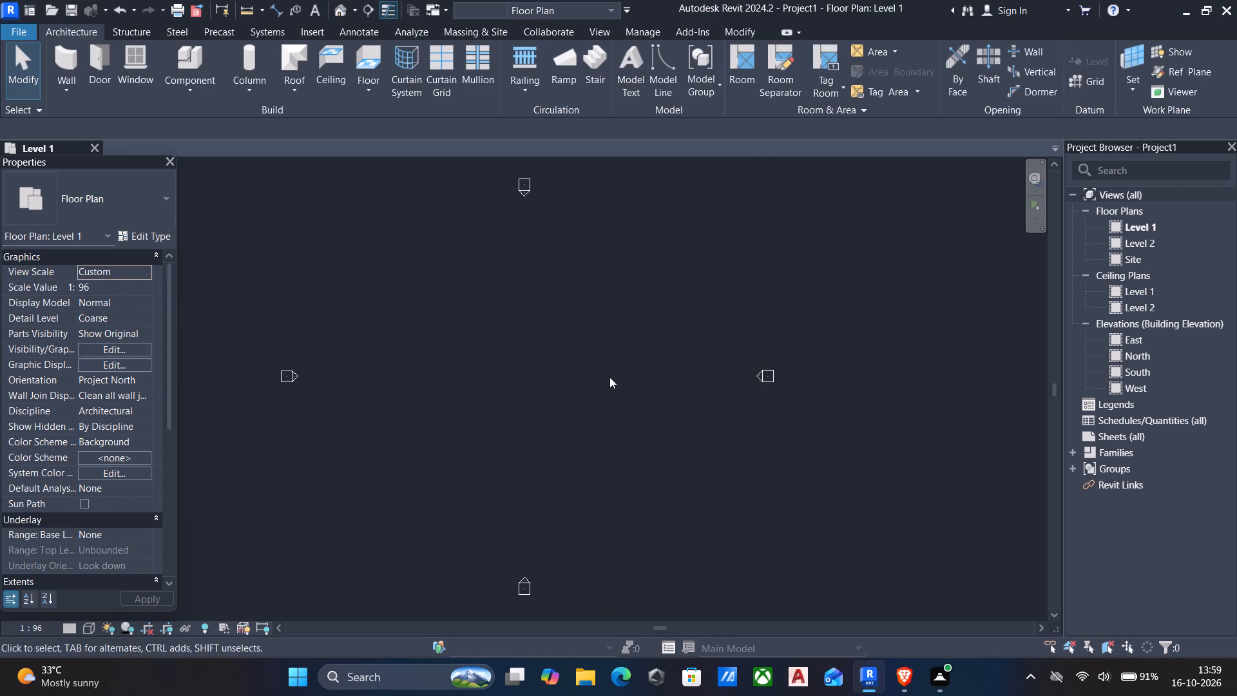
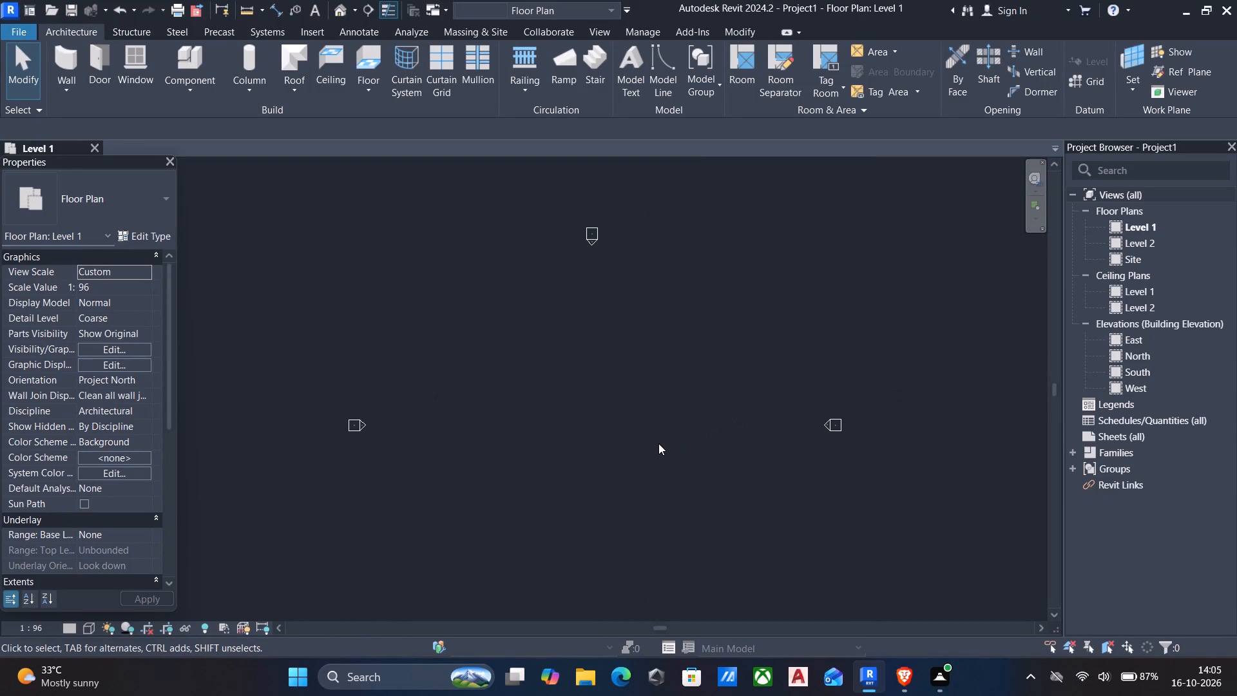
# Start an architectural wall and set its height constraint to Level 2.
pyautogui.write('wa')
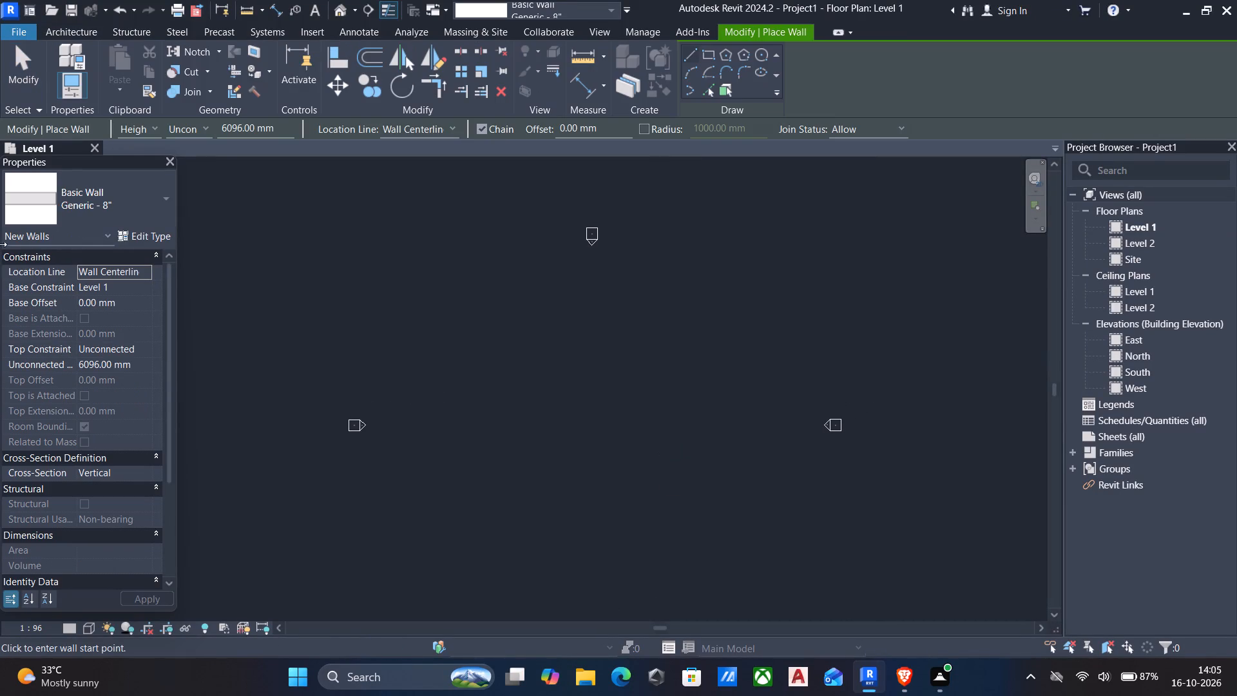
pyautogui.click(204, 131)
pyautogui.click(209, 155)
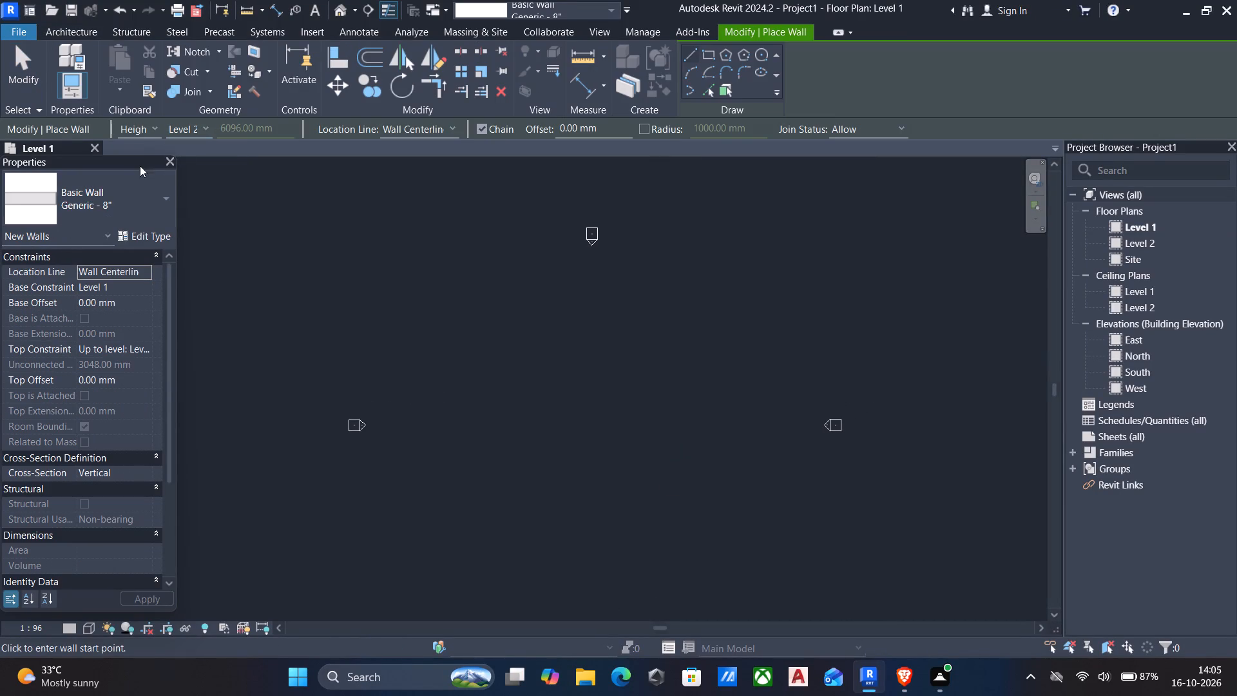
# Duplicate the Generic - 8" wall type and name the copy 9" wall.
pyautogui.click(150, 236)
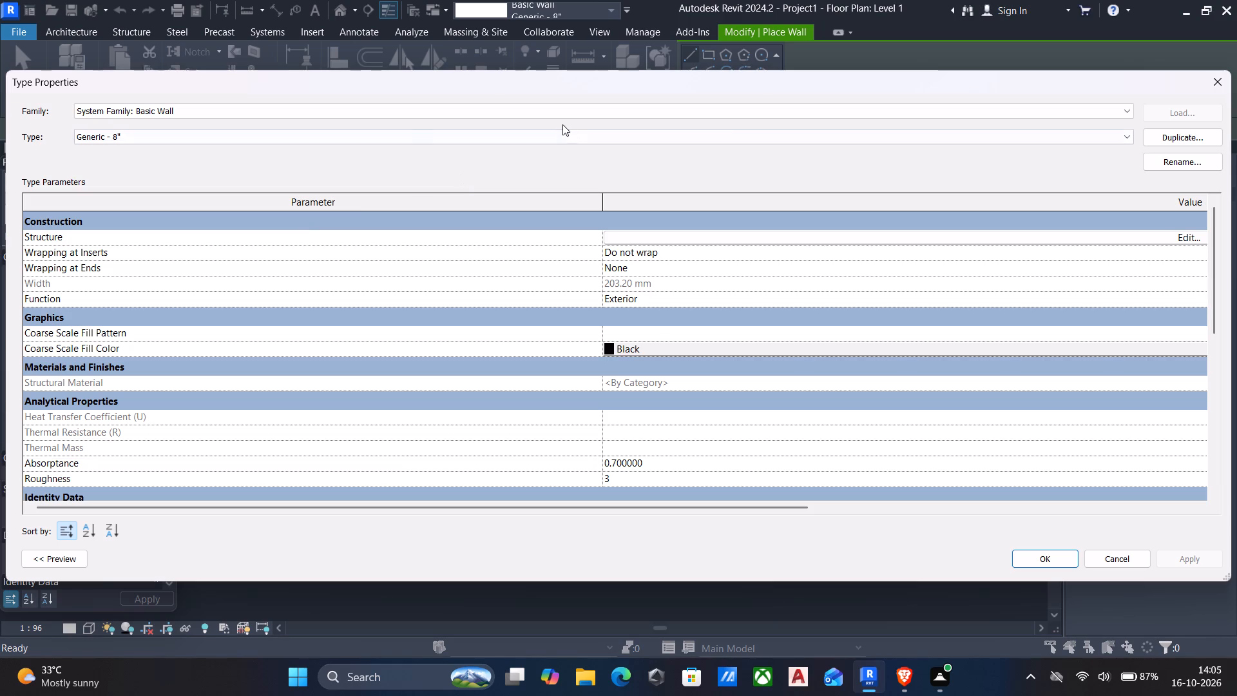
pyautogui.click(1175, 137)
pyautogui.press('BackSpace')
pyautogui.press('9')
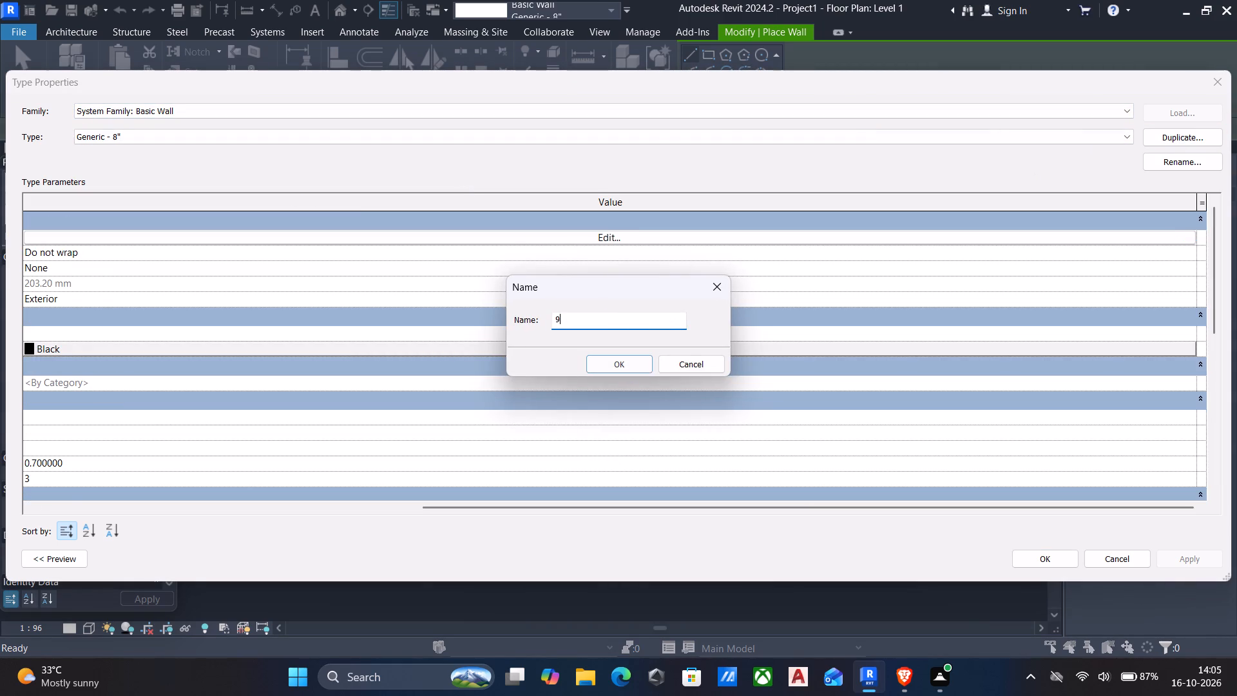
pyautogui.hotkey('shift', '"')
pyautogui.press('space')
pyautogui.write('wa')
pyautogui.write('ll')
pyautogui.click(629, 365)
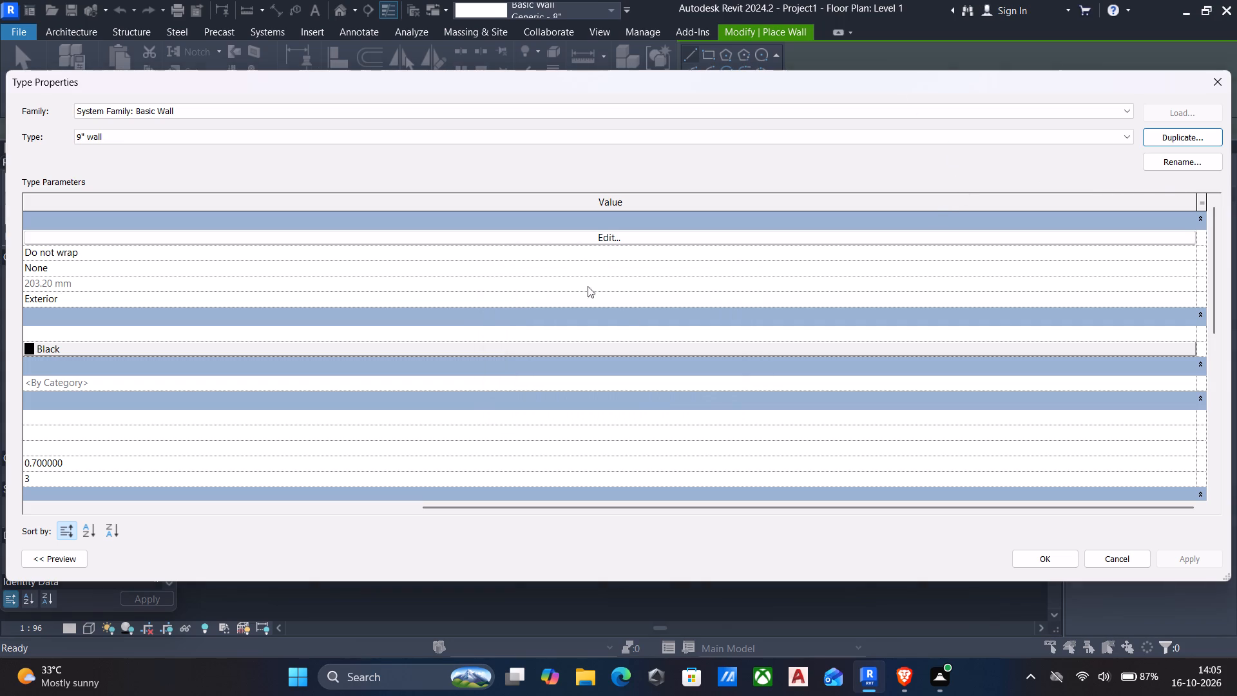
# Set the Structure [1] layer thickness of the 9" wall type to 9" and accept the type properties.
pyautogui.click(594, 240)
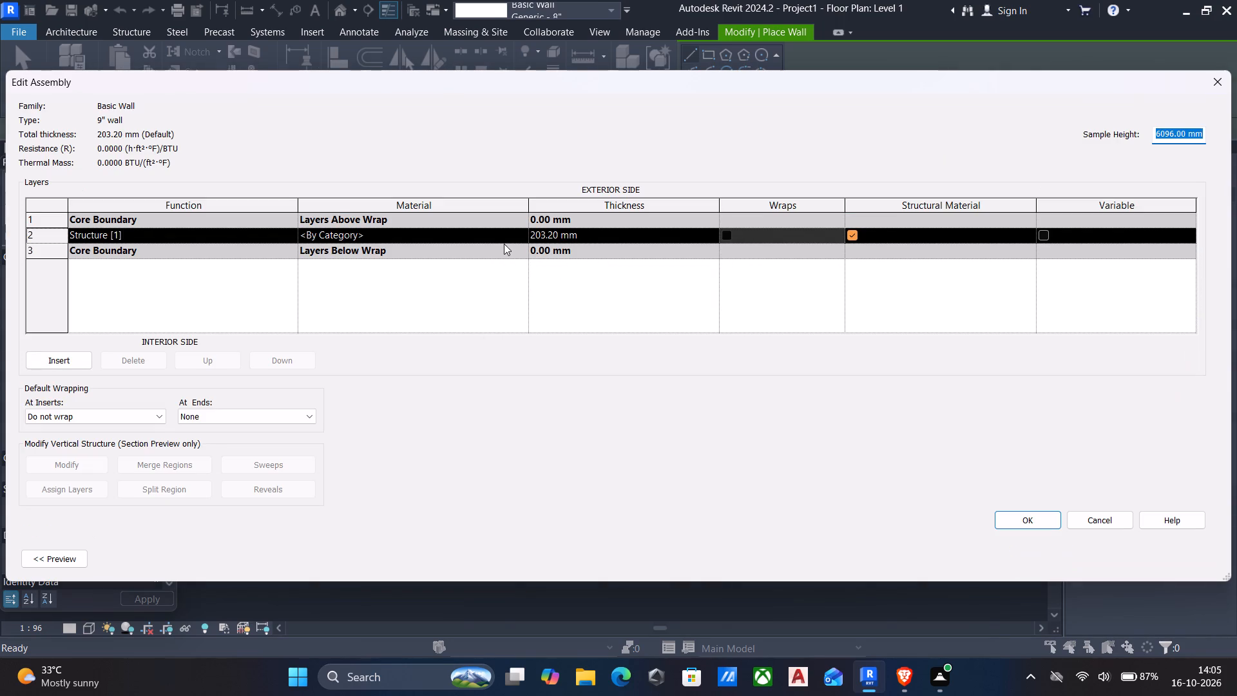
pyautogui.click(591, 237)
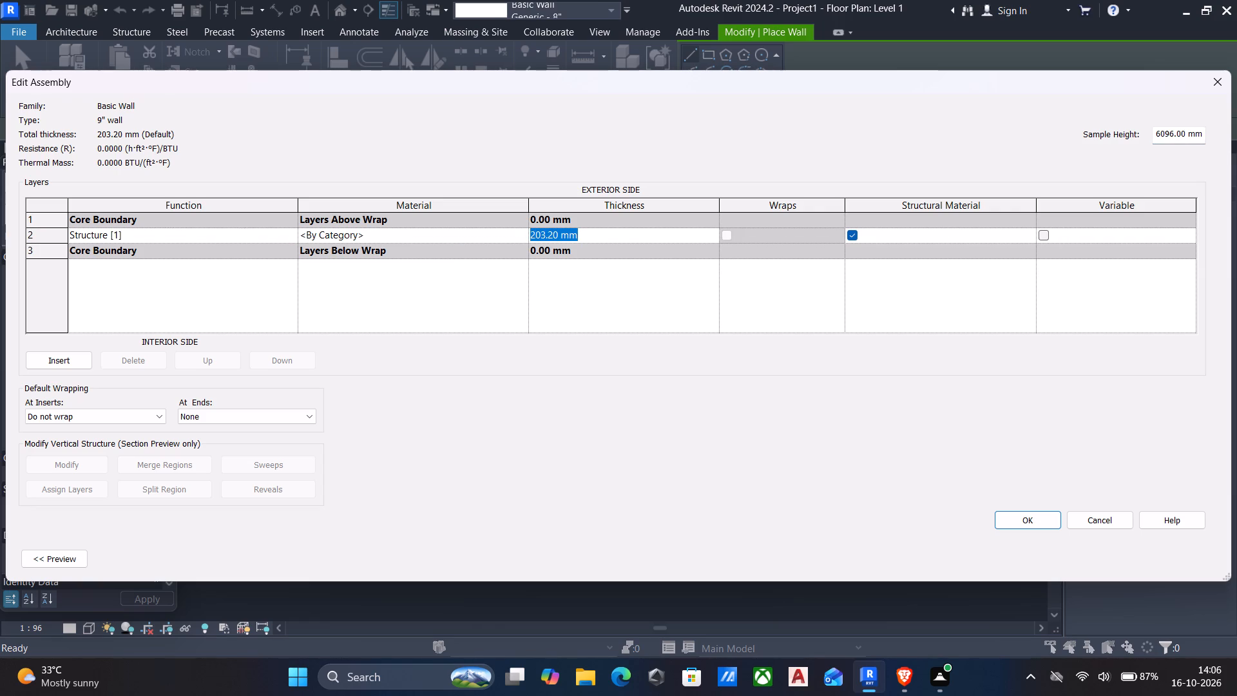
pyautogui.write('9"')
pyautogui.press('Return')
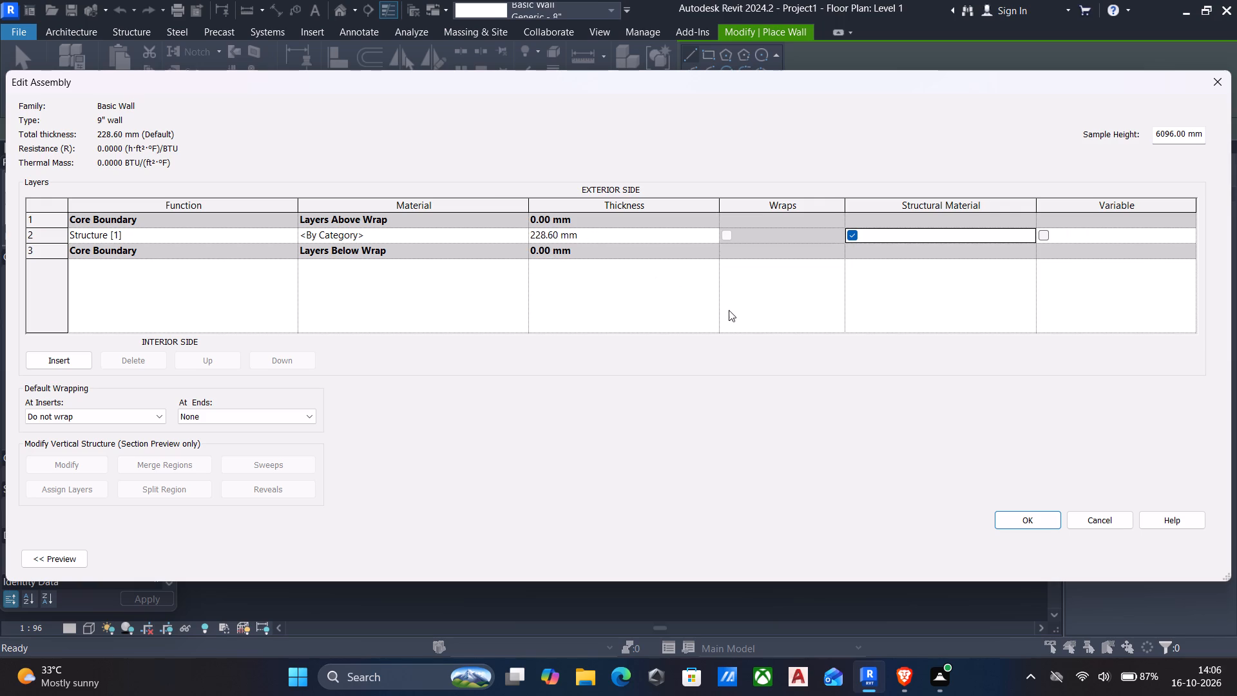
pyautogui.click(1006, 516)
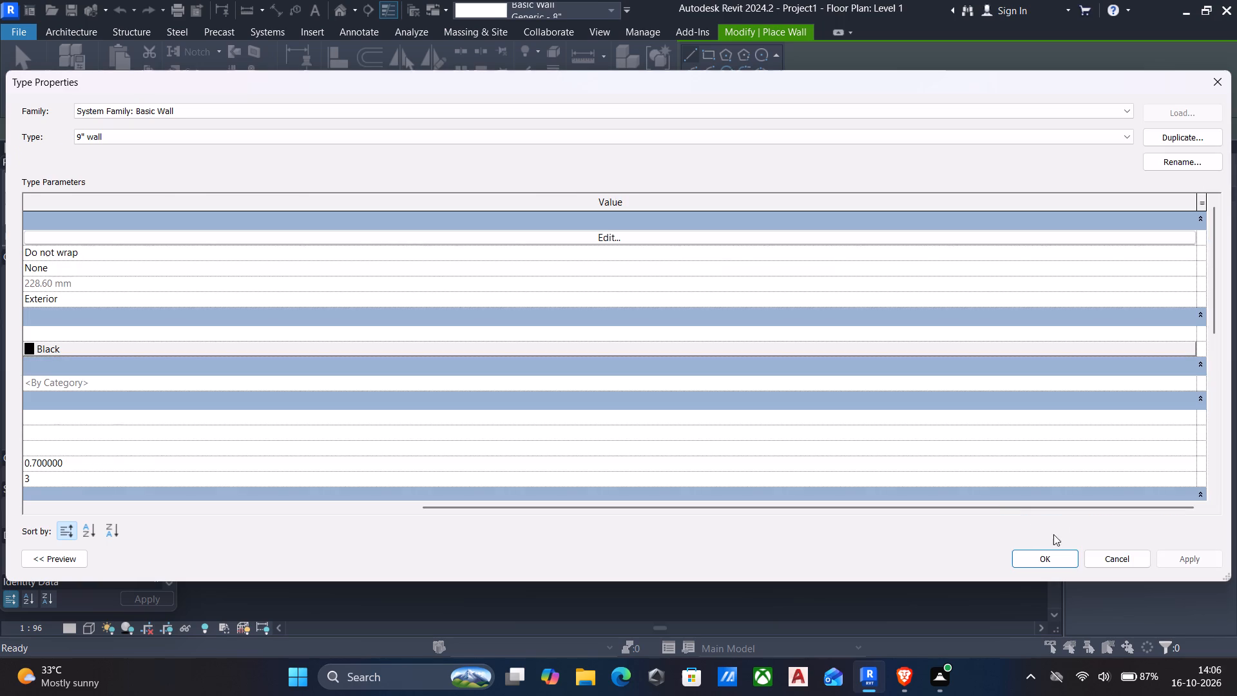
pyautogui.click(1207, 554)
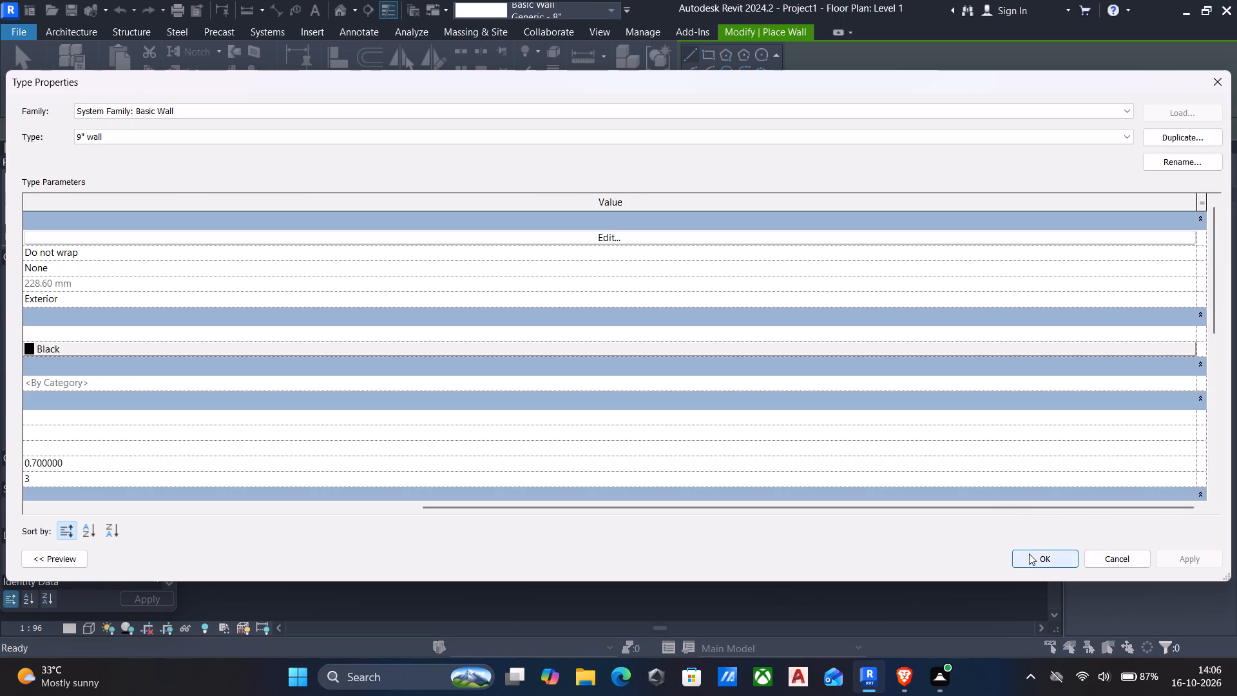
pyautogui.click(1029, 554)
# Draw a rectangle of 9" walls about 15000 mm wide and 20000 mm deep between the elevation markers.
pyautogui.moveTo(626, 337); pyautogui.dragTo(684, 248, button='middle')
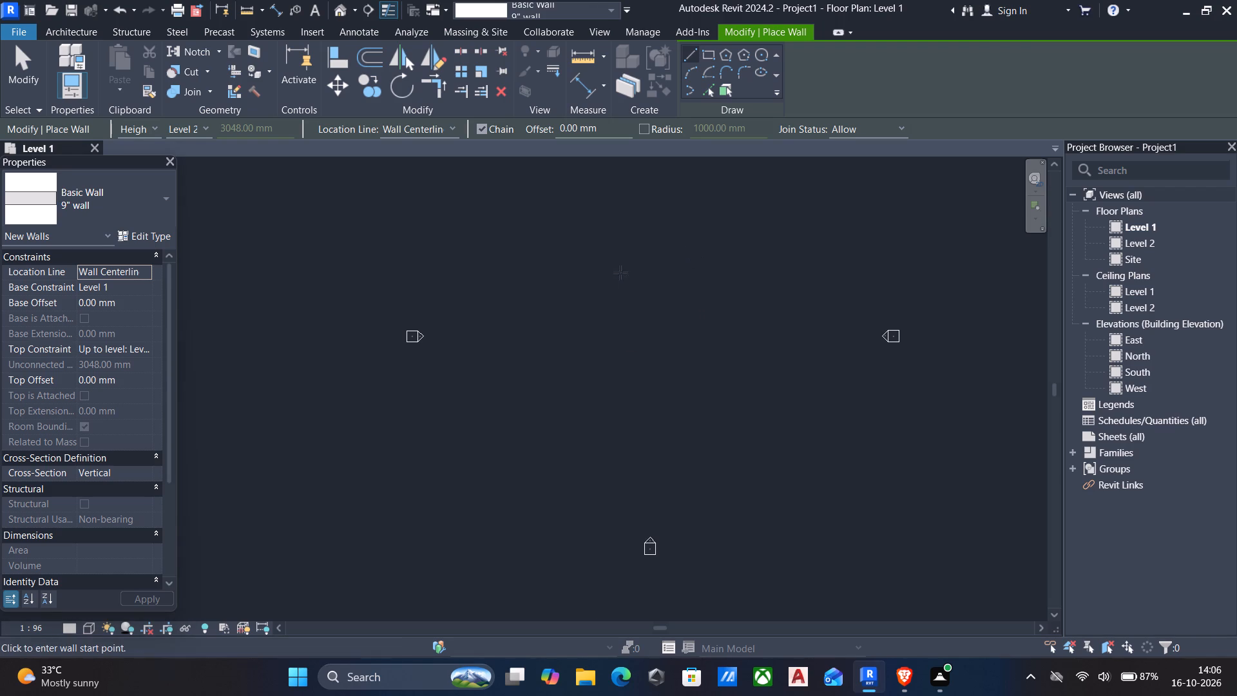
pyautogui.moveTo(591, 273); pyautogui.dragTo(566, 335, button='middle')
pyautogui.scroll(3, 558, 340)
pyautogui.click(709, 52)
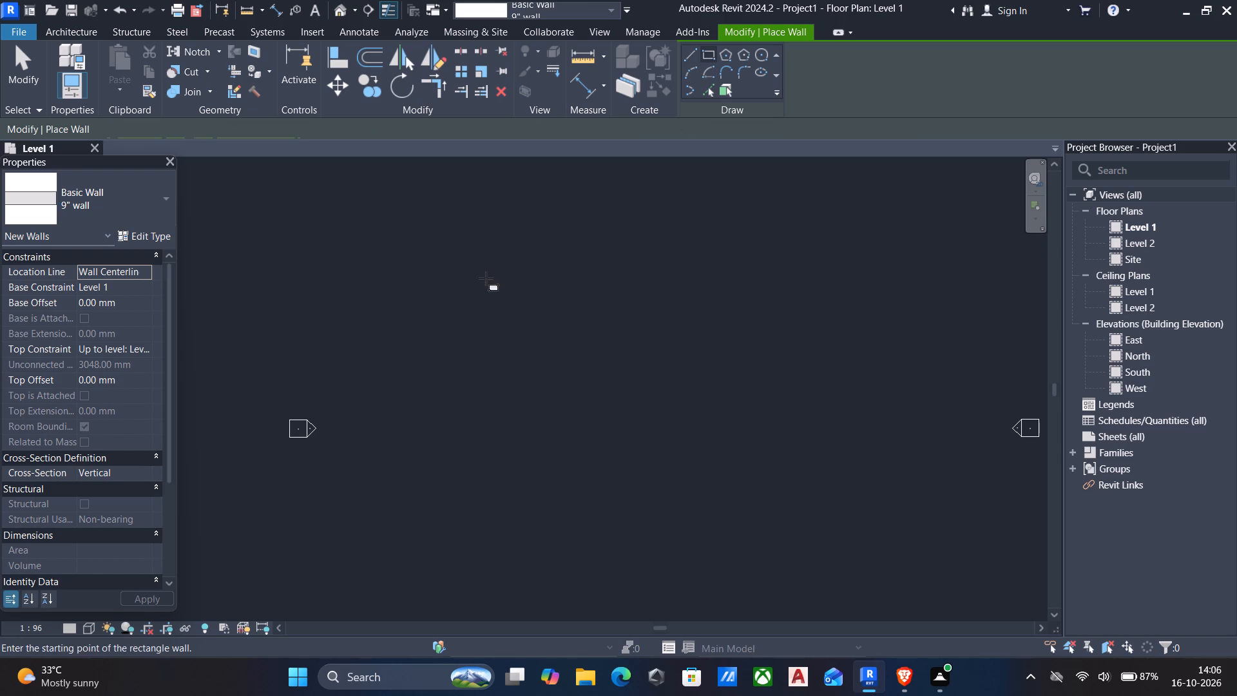
pyautogui.click(506, 189)
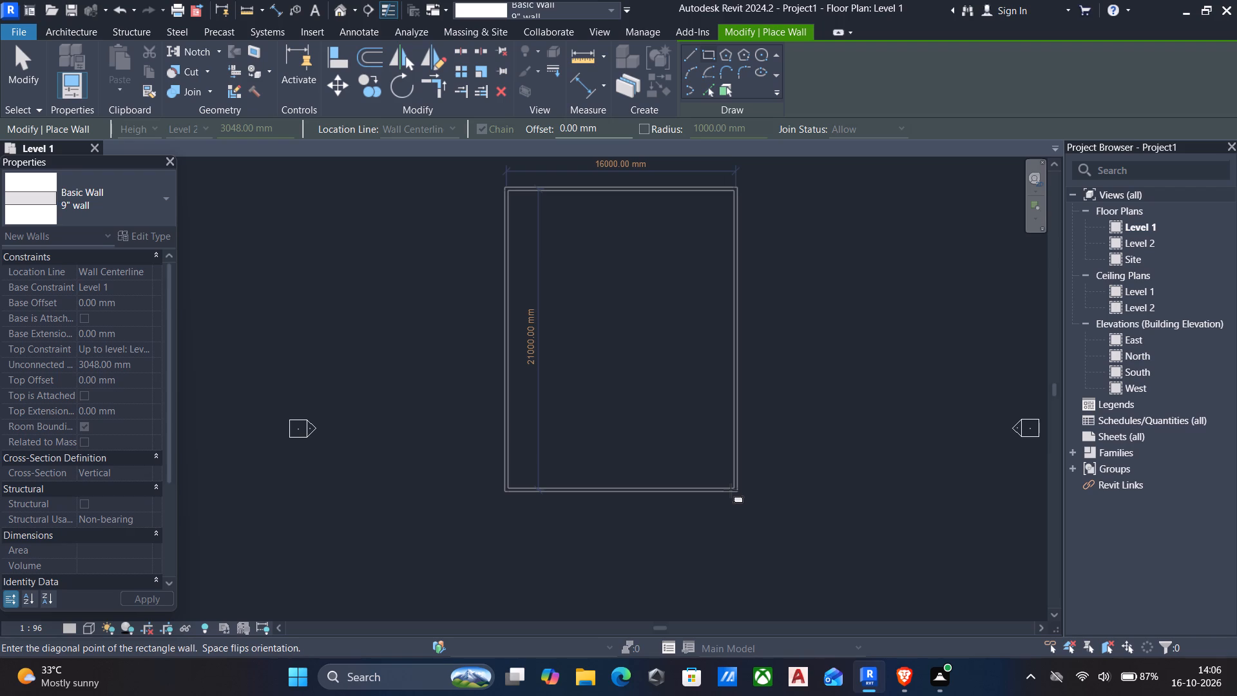
pyautogui.click(718, 479)
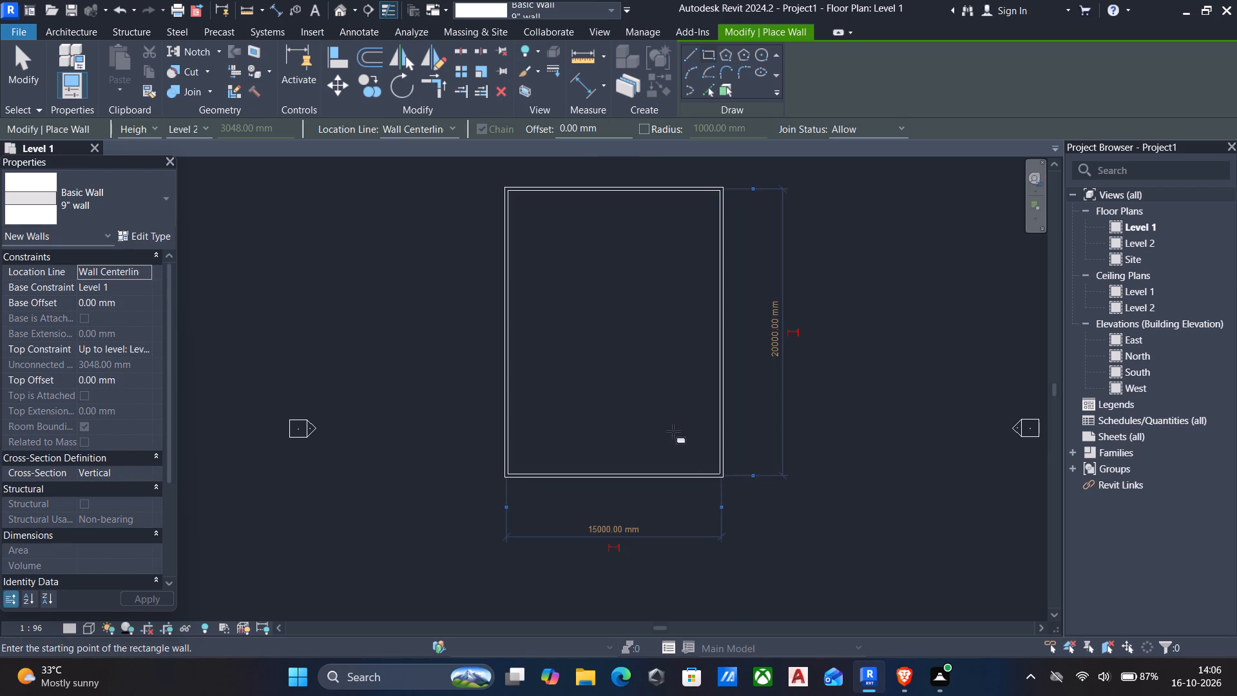
pyautogui.press('Escape')
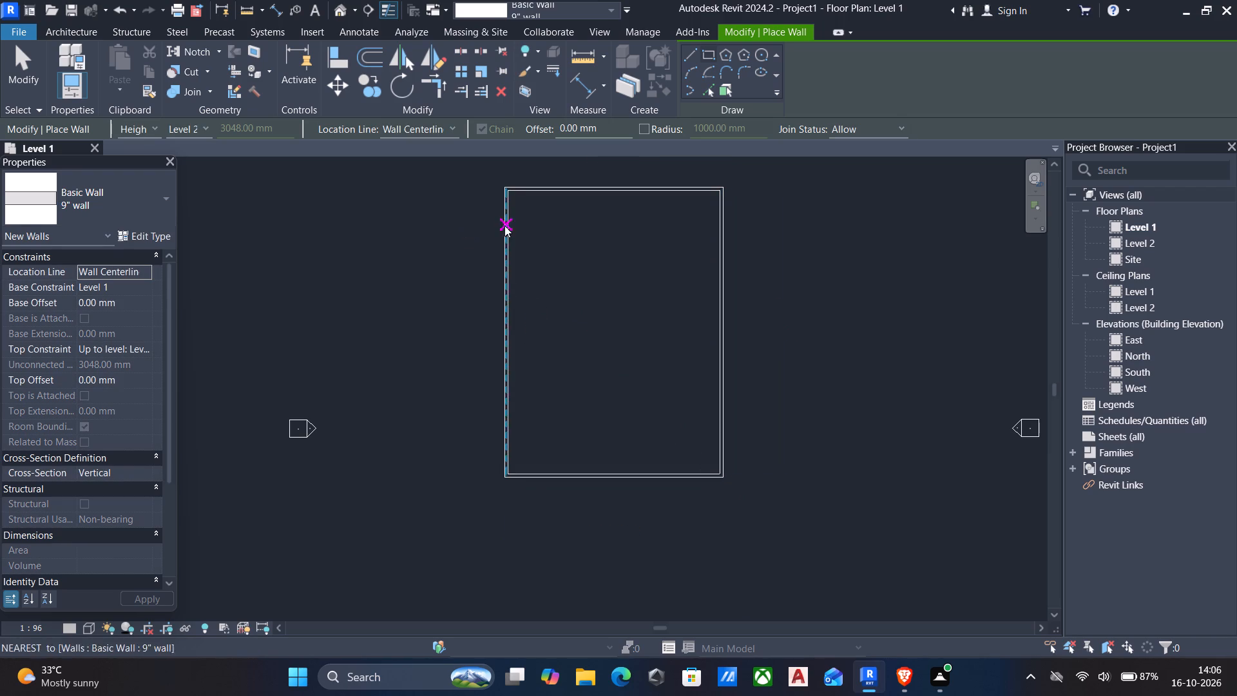
pyautogui.press('Escape')
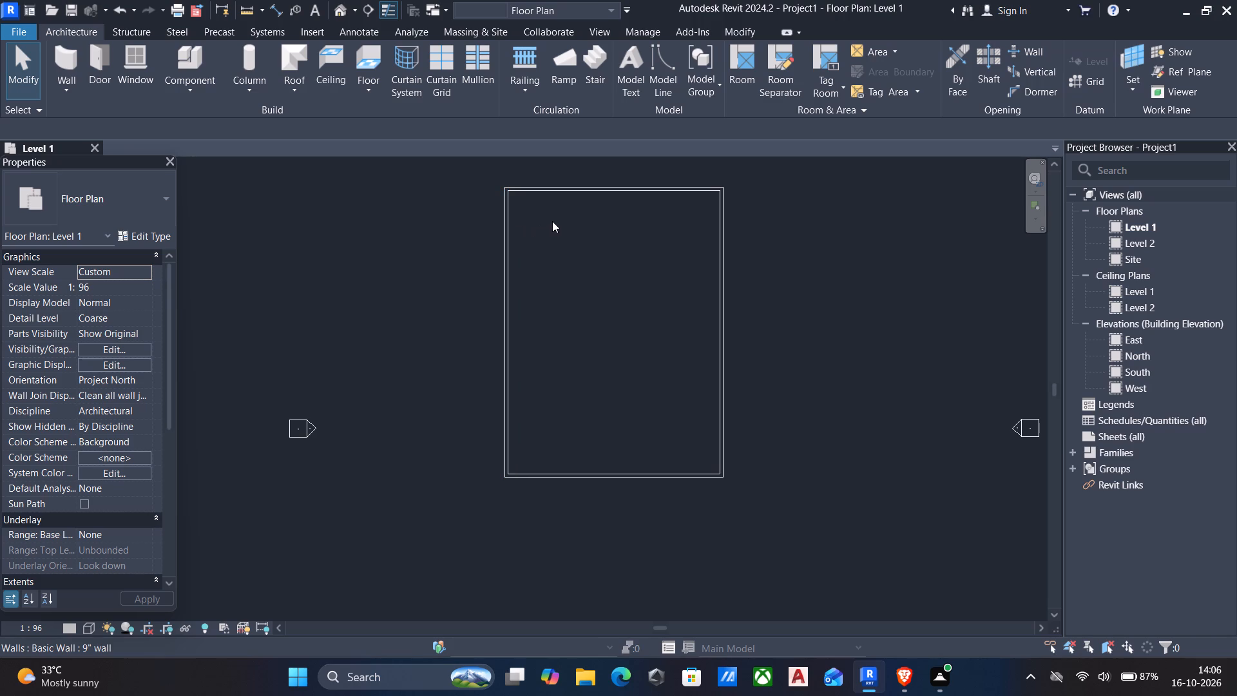
# Draw chained walls from the south wall's midpoint, about 6000 mm north, then east to meet the east wall.
pyautogui.press('w')
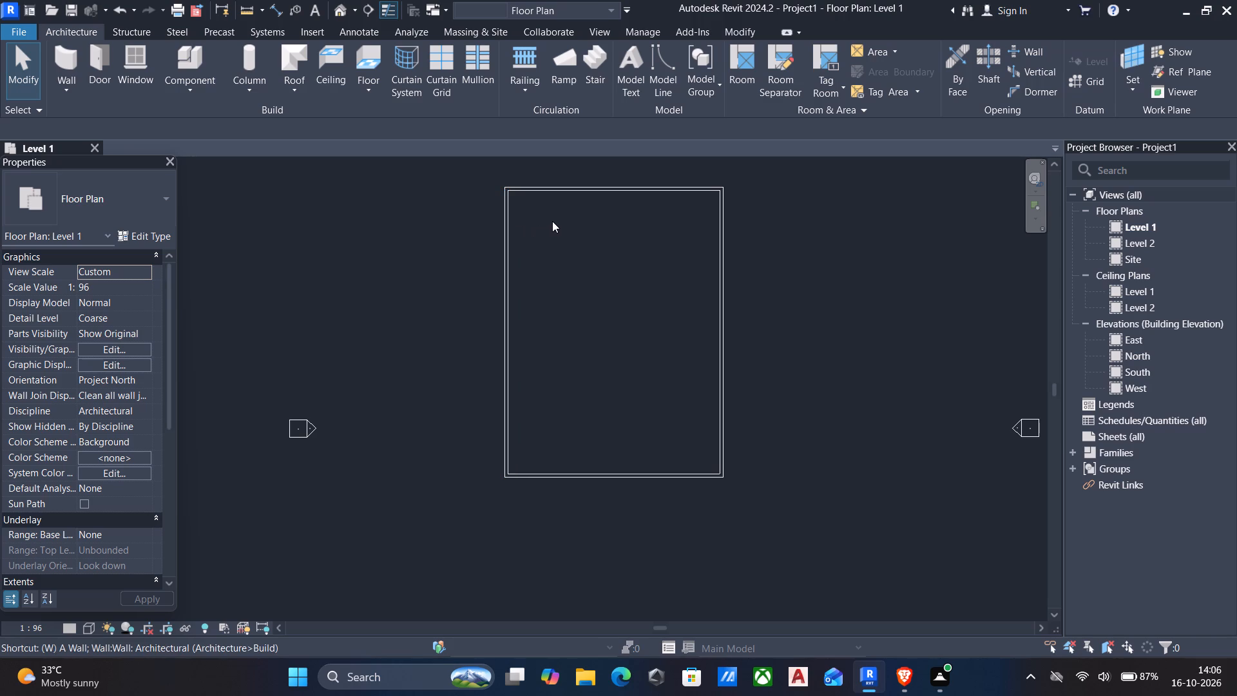
pyautogui.press('a')
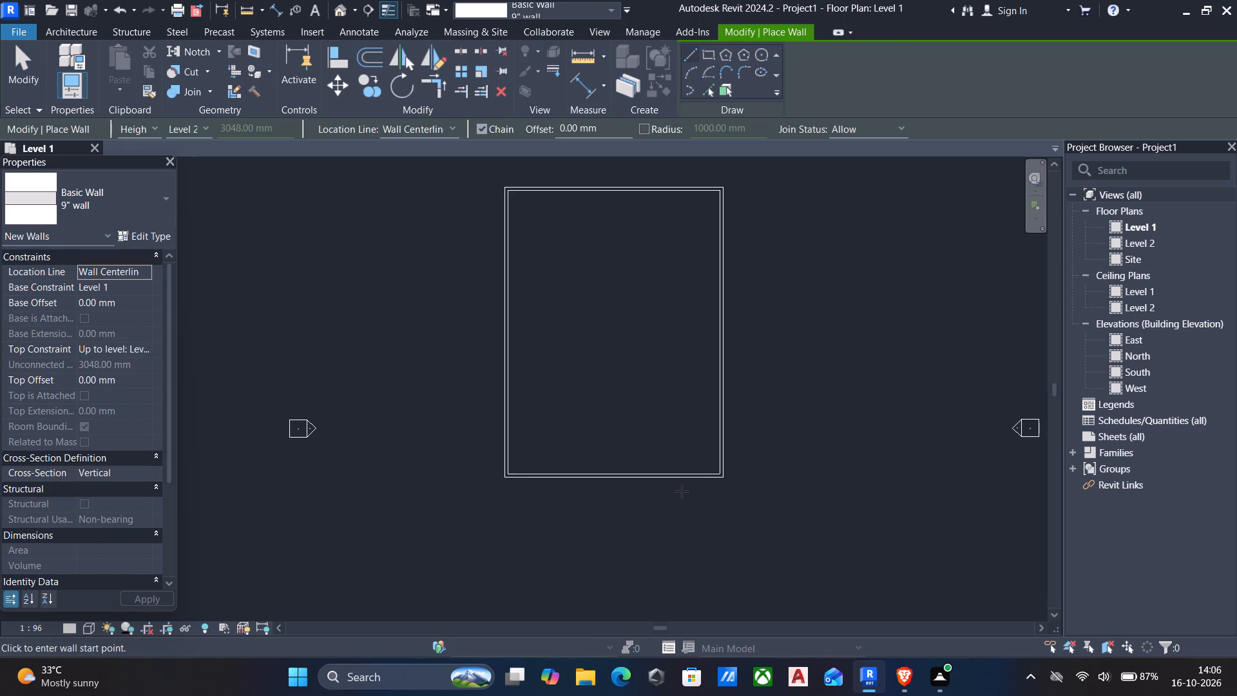
pyautogui.click(616, 472)
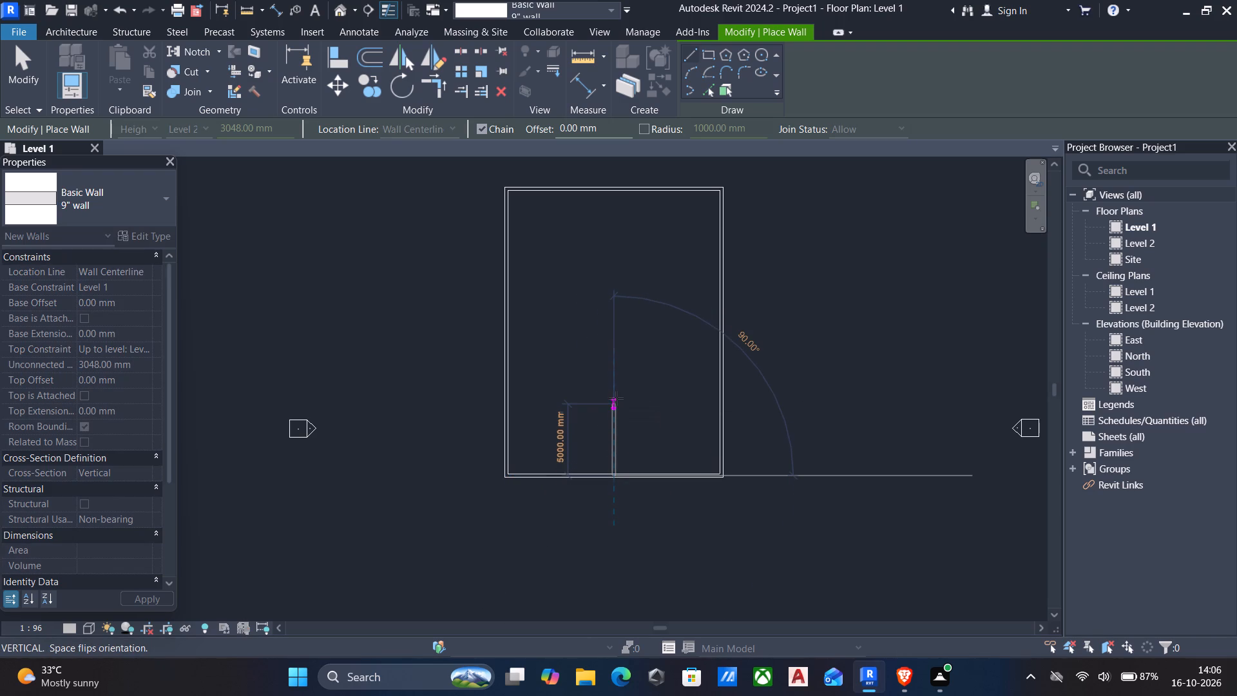
pyautogui.click(615, 394)
pyautogui.click(715, 384)
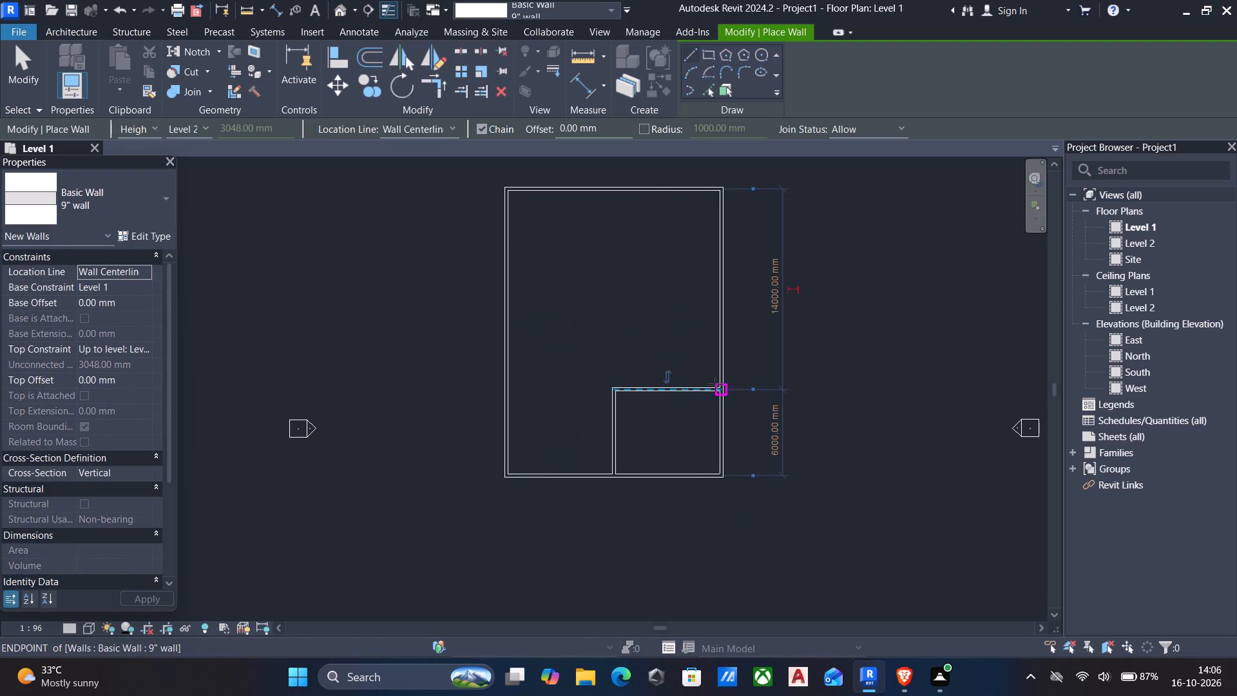
pyautogui.press('Escape')
pyautogui.press('Escape')
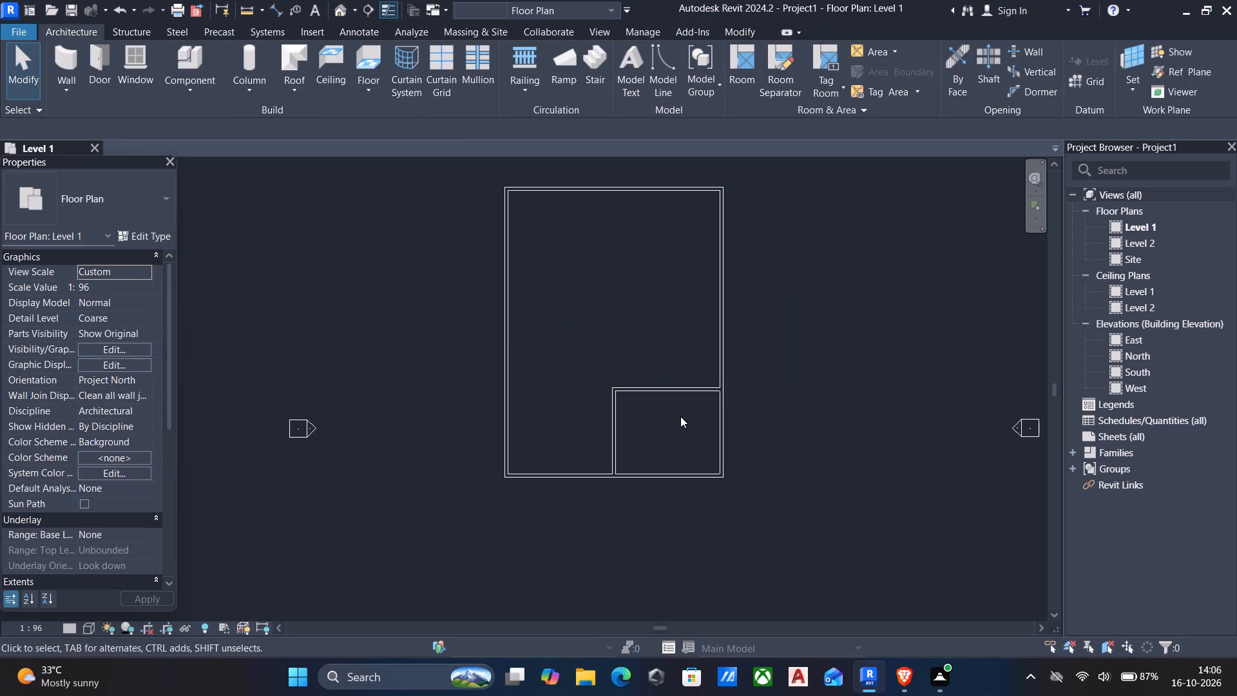
# Split the south wall about 4500 mm east of the new north-south inner wall.
pyautogui.press('s')
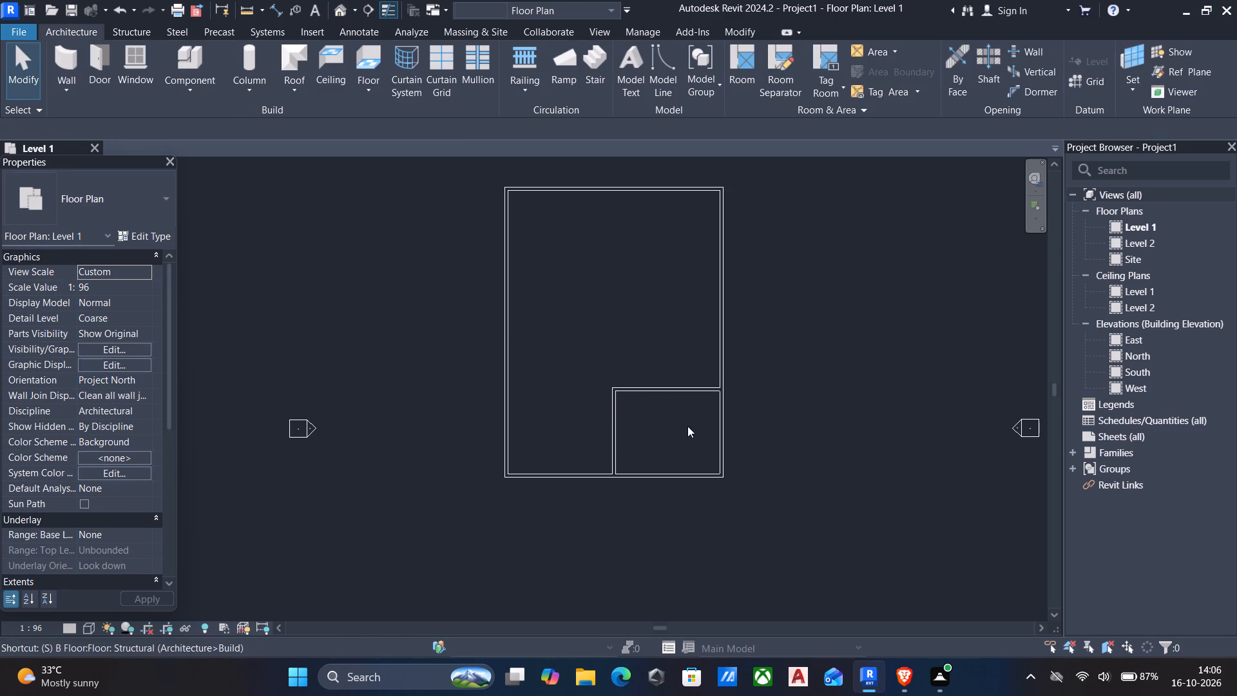
pyautogui.press('l')
pyautogui.click(682, 469)
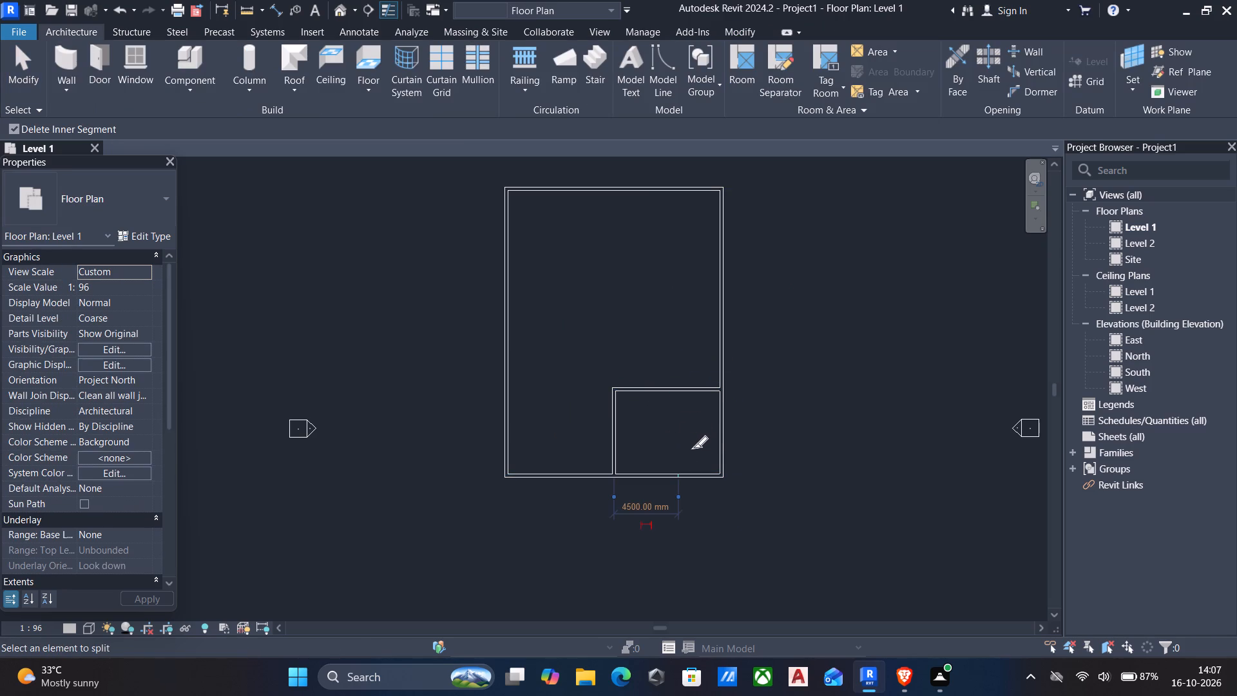
pyautogui.press('Escape')
pyautogui.press('Escape')
# Trim the south and east outer walls to corners with the two inner walls, forming an L-shaped outline.
pyautogui.write('tr')
pyautogui.click(576, 474)
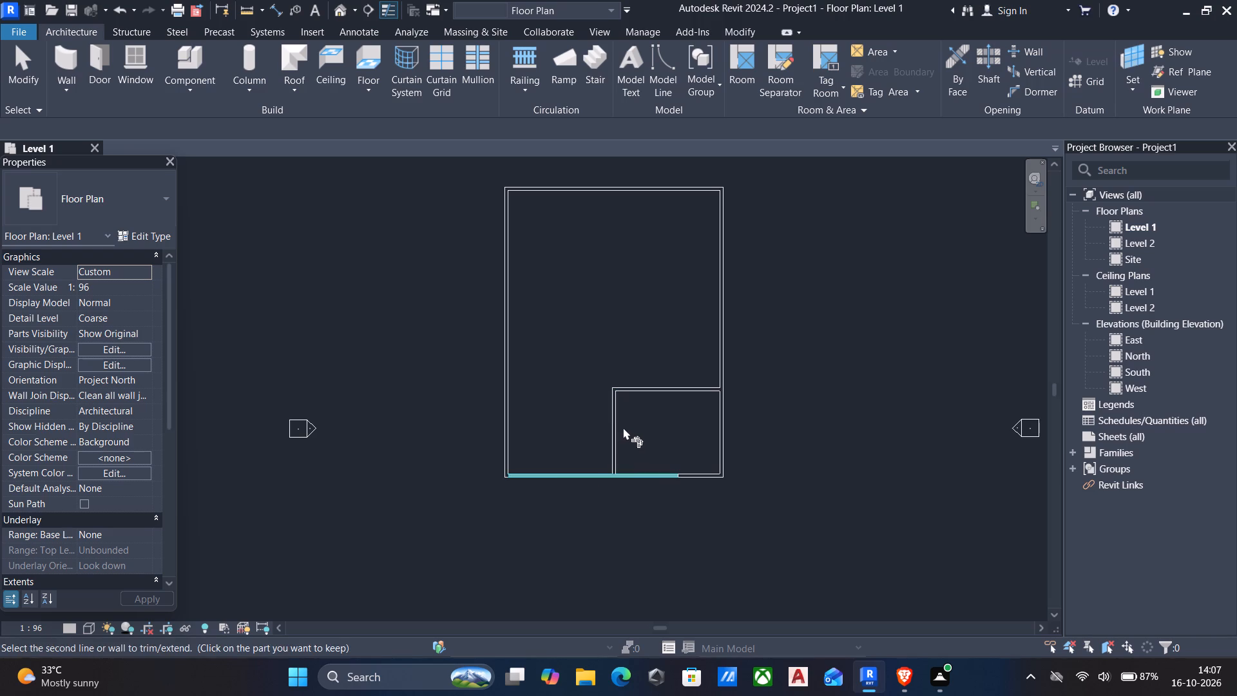
pyautogui.click(617, 427)
pyautogui.click(728, 334)
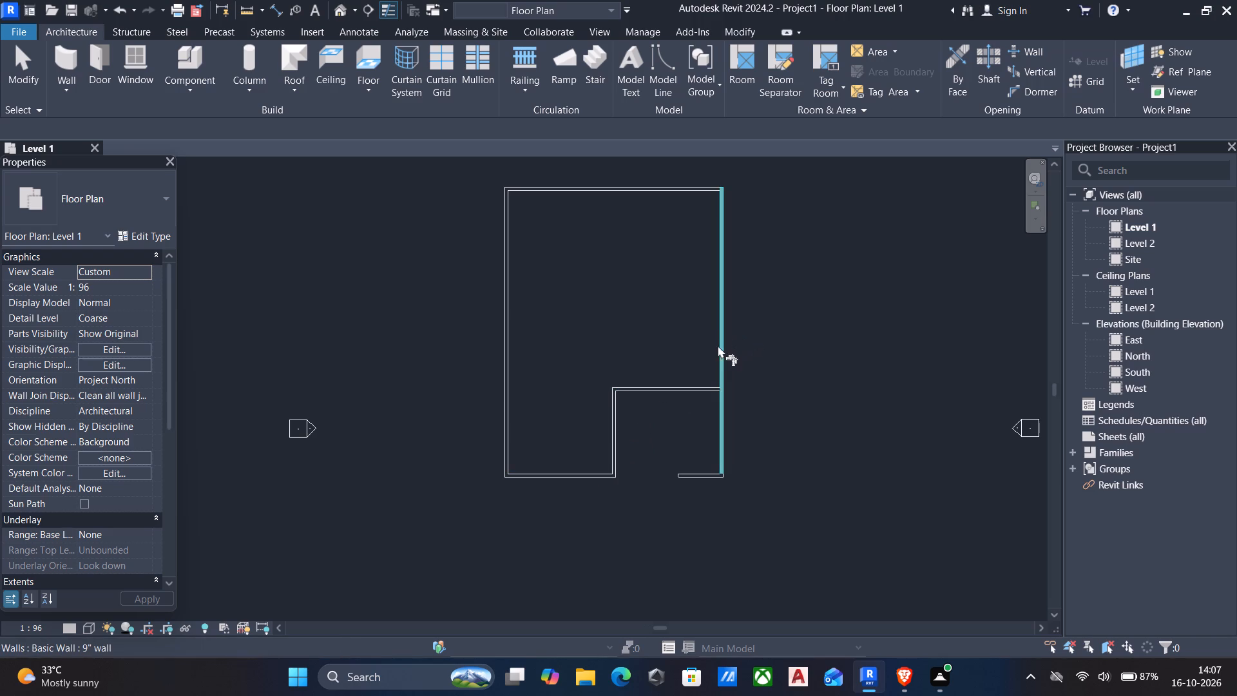
pyautogui.click(674, 389)
pyautogui.press('Escape')
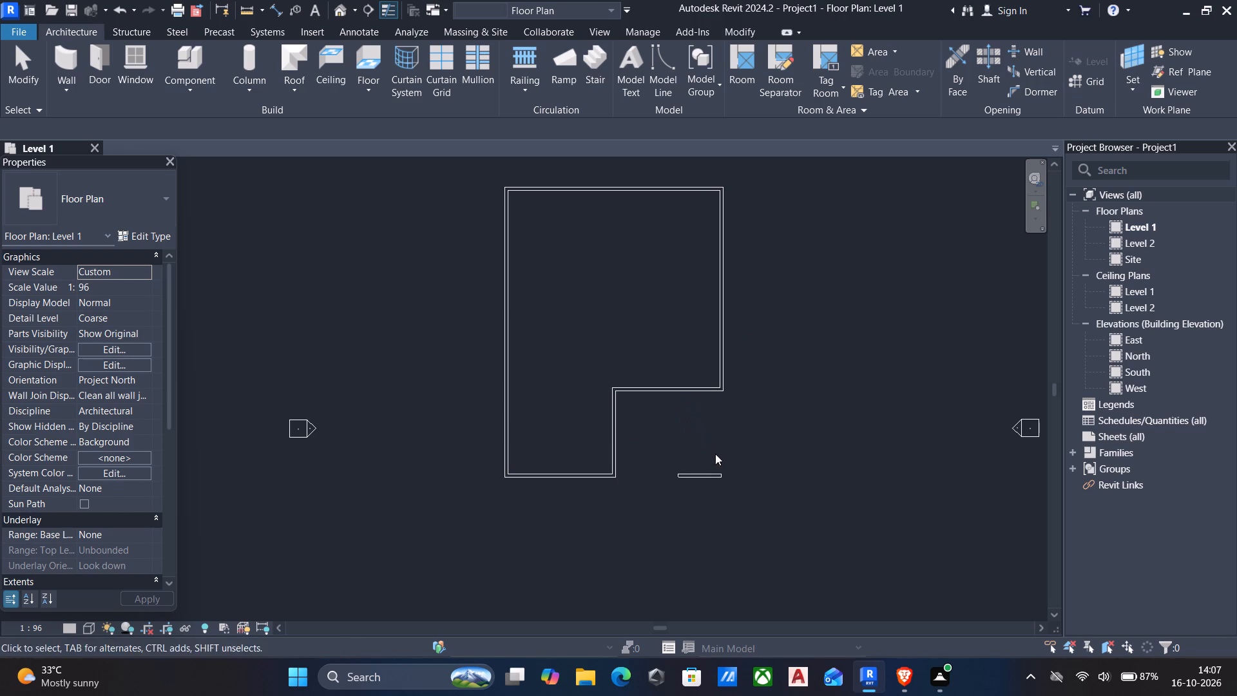
# Delete the leftover south wall segment outside the L-shaped outline.
pyautogui.moveTo(789, 528); pyautogui.dragTo(711, 488)
pyautogui.moveTo(668, 463); pyautogui.dragTo(777, 530)
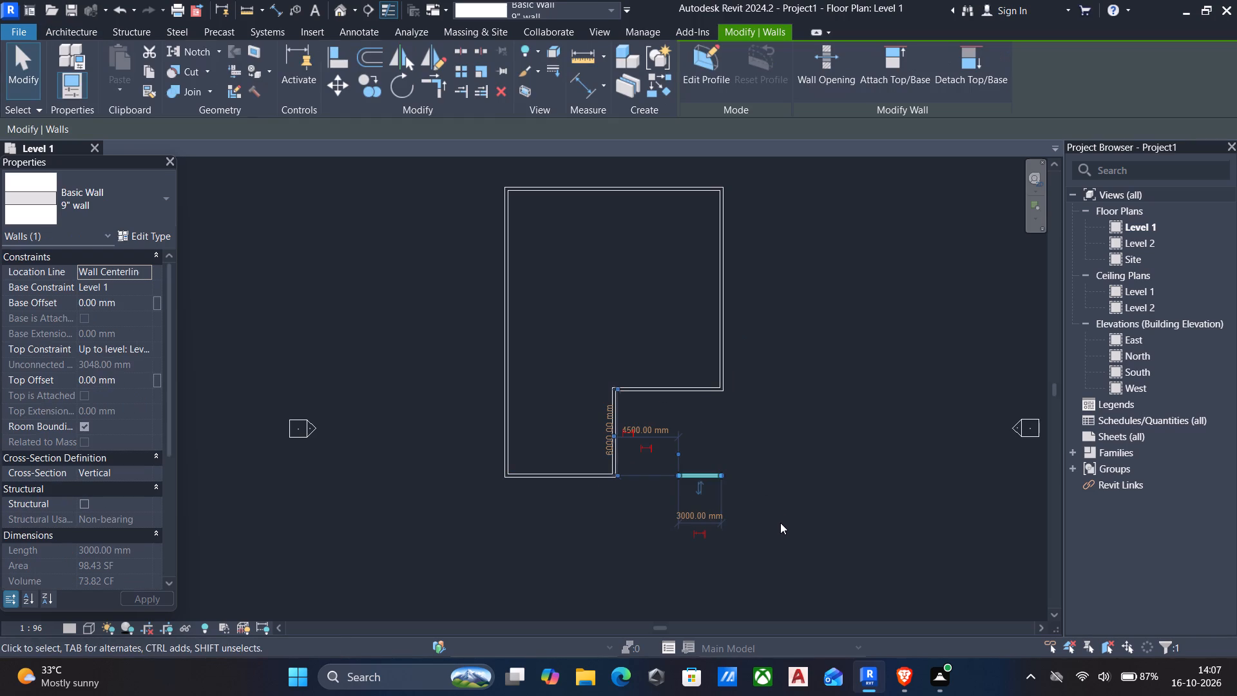
pyautogui.press('Delete')
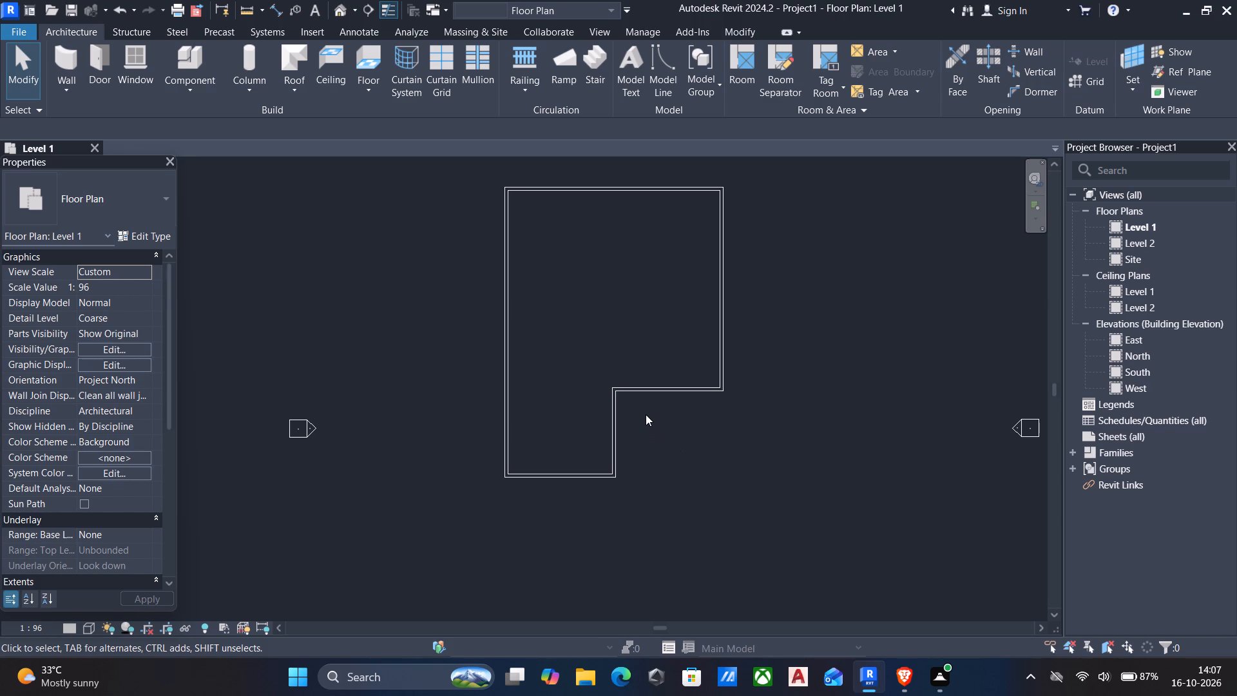
# Open the default 3D view of the L-shaped walls.
pyautogui.moveTo(613, 389); pyautogui.dragTo(620, 400, button='middle')
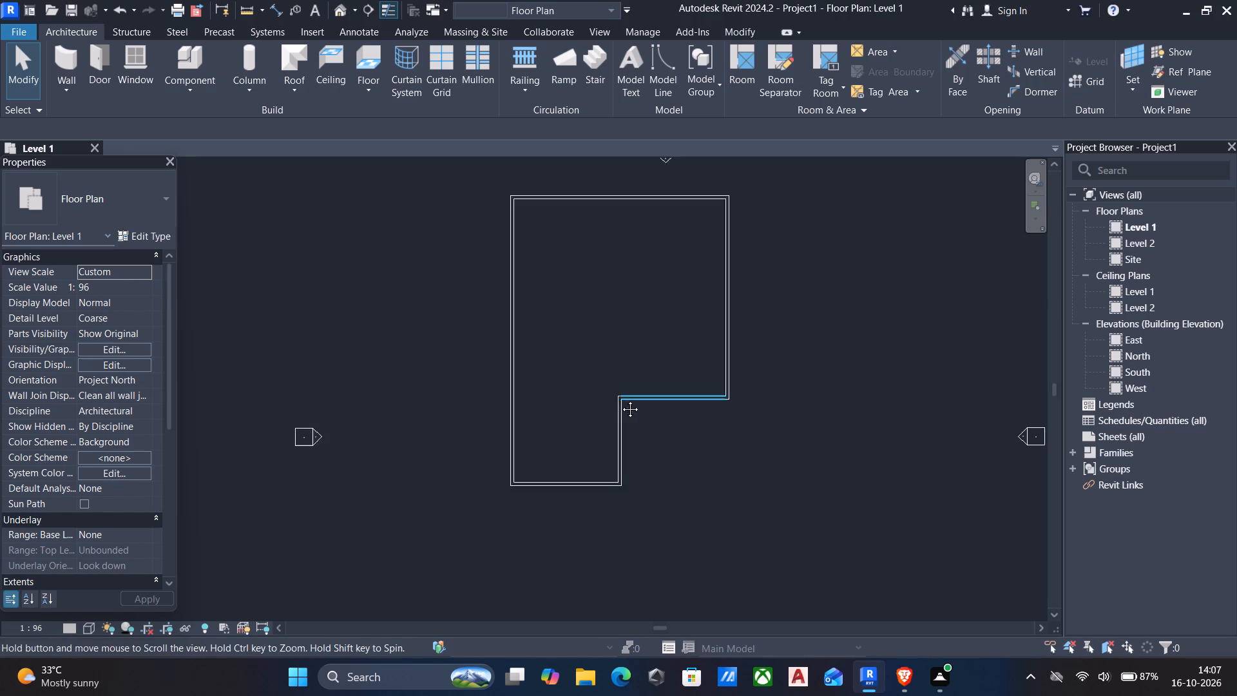
pyautogui.moveTo(620, 400); pyautogui.dragTo(634, 412, button='middle')
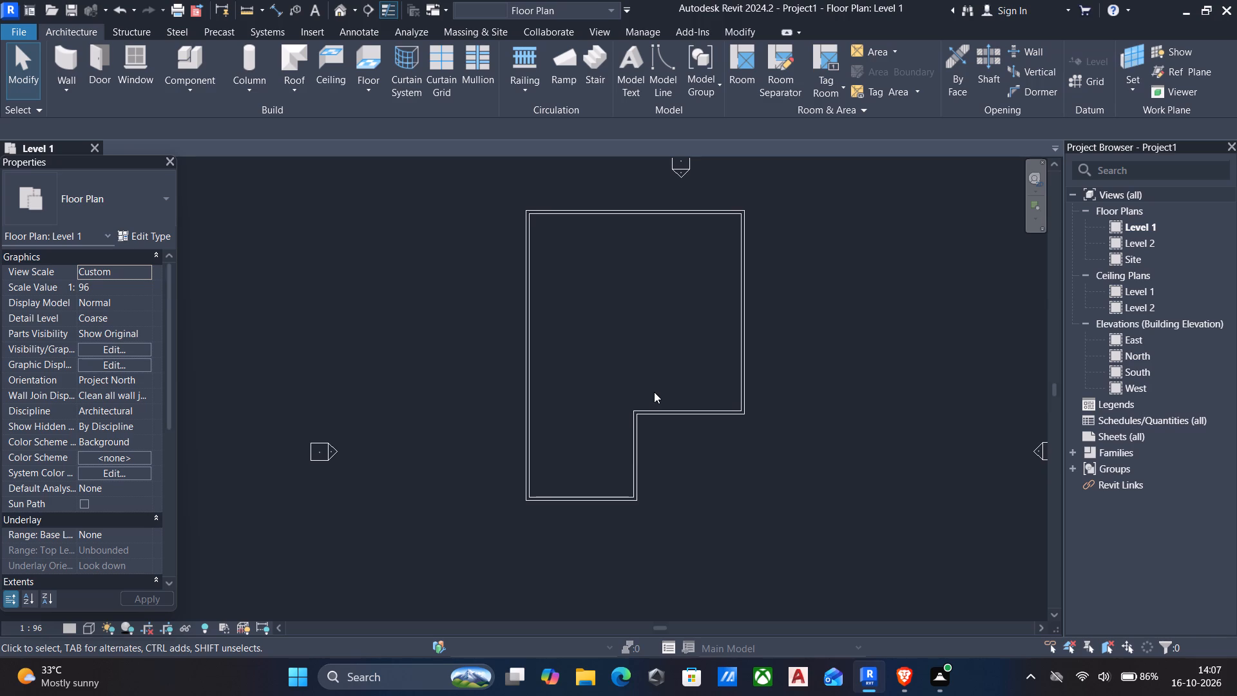
pyautogui.click(336, 8)
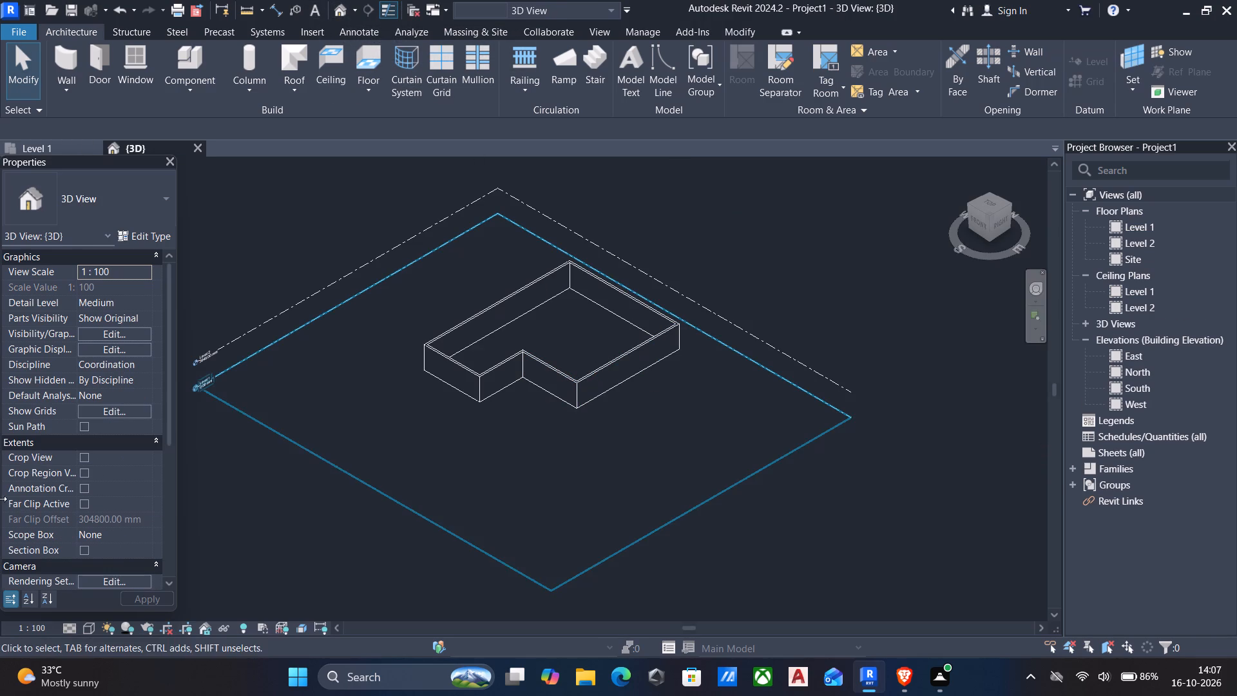
# Set the visual style of the 3D view showing the L-shaped walls to Shaded.
pyautogui.click(91, 626)
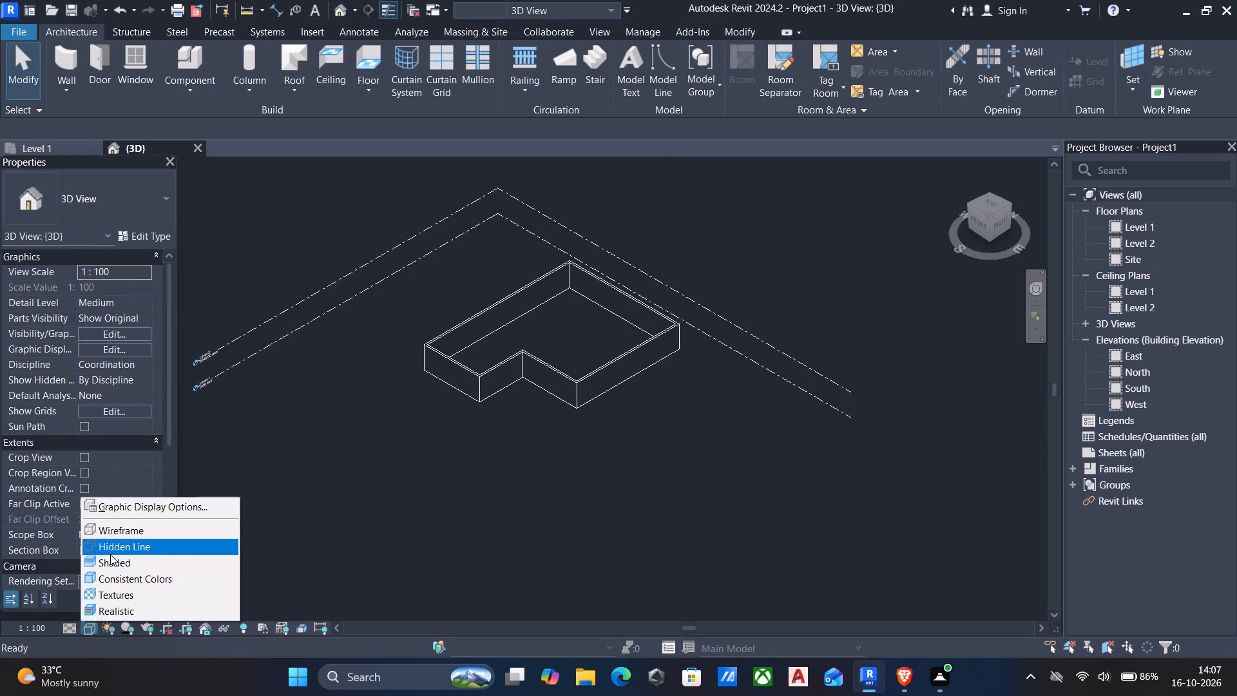
pyautogui.click(122, 567)
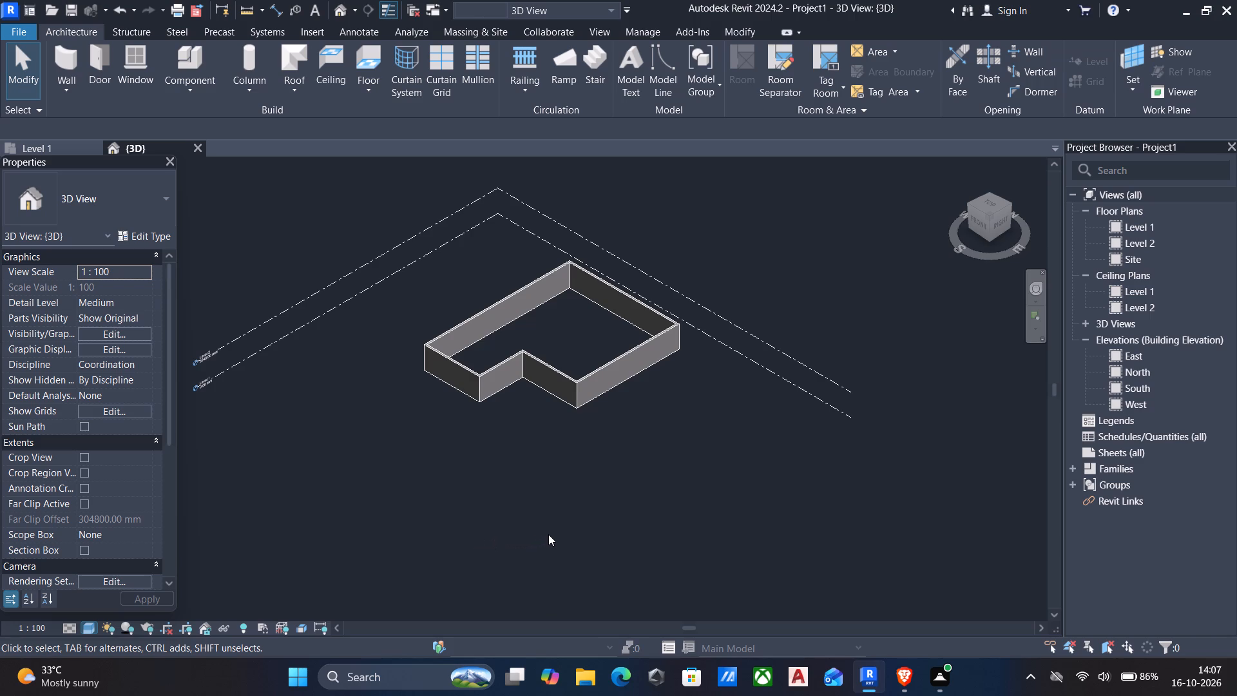
pyautogui.keyDown('shift'); pyautogui.moveTo(523, 522); pyautogui.dragTo(610, 507, button='middle'); pyautogui.keyUp('shift')
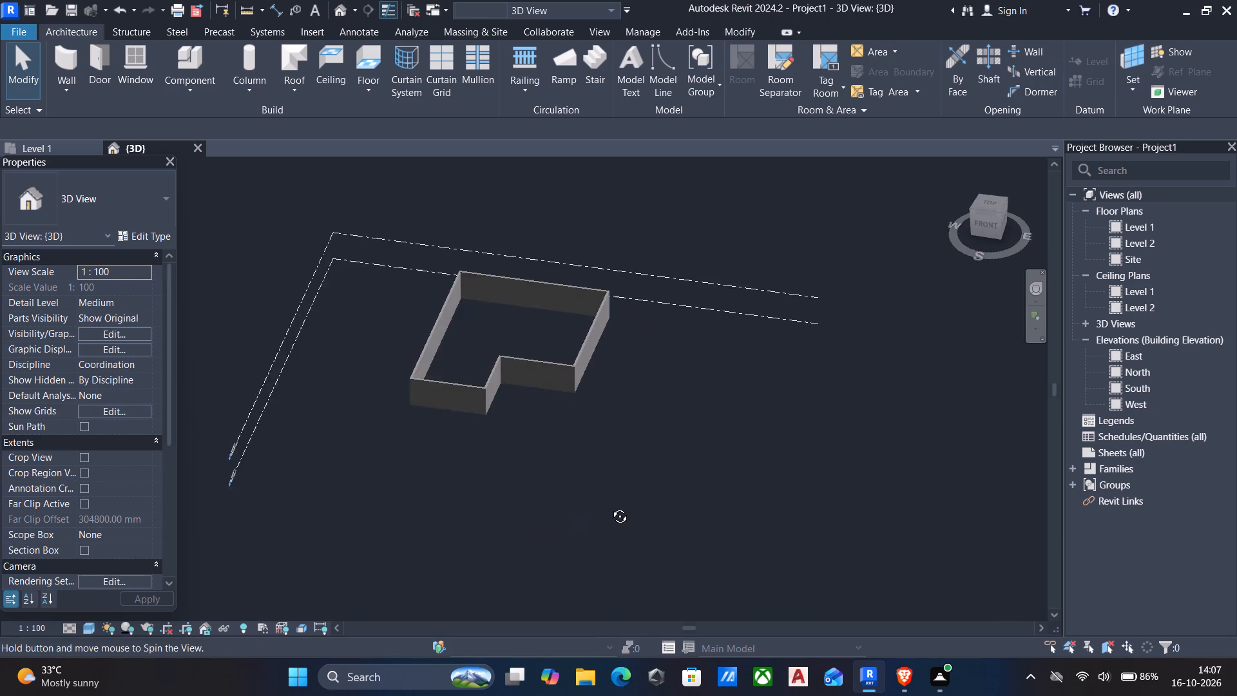
pyautogui.keyDown('shift'); pyautogui.moveTo(610, 507); pyautogui.dragTo(611, 506, button='middle'); pyautogui.keyUp('shift')
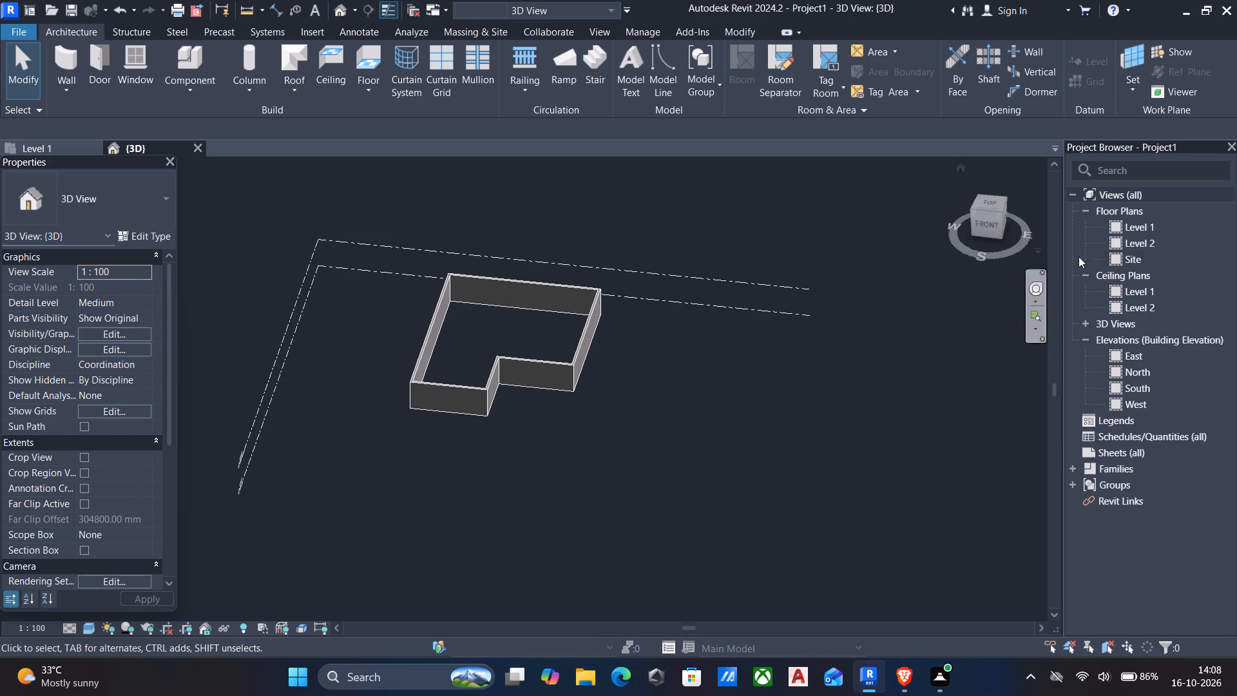
# In the Level 1 floor plan, delete the two 9" walls that form the inner notch of the L-shaped outline.
pyautogui.doubleClick(1131, 229)
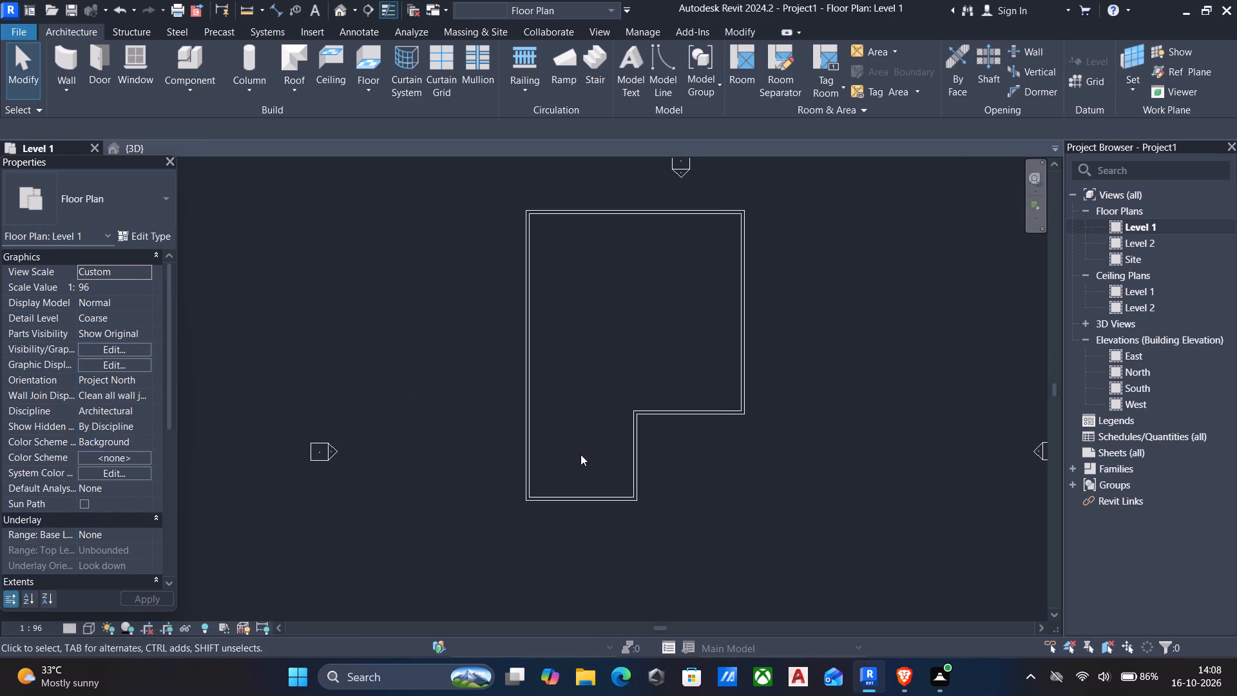
pyautogui.moveTo(573, 456); pyautogui.dragTo(549, 479, button='middle')
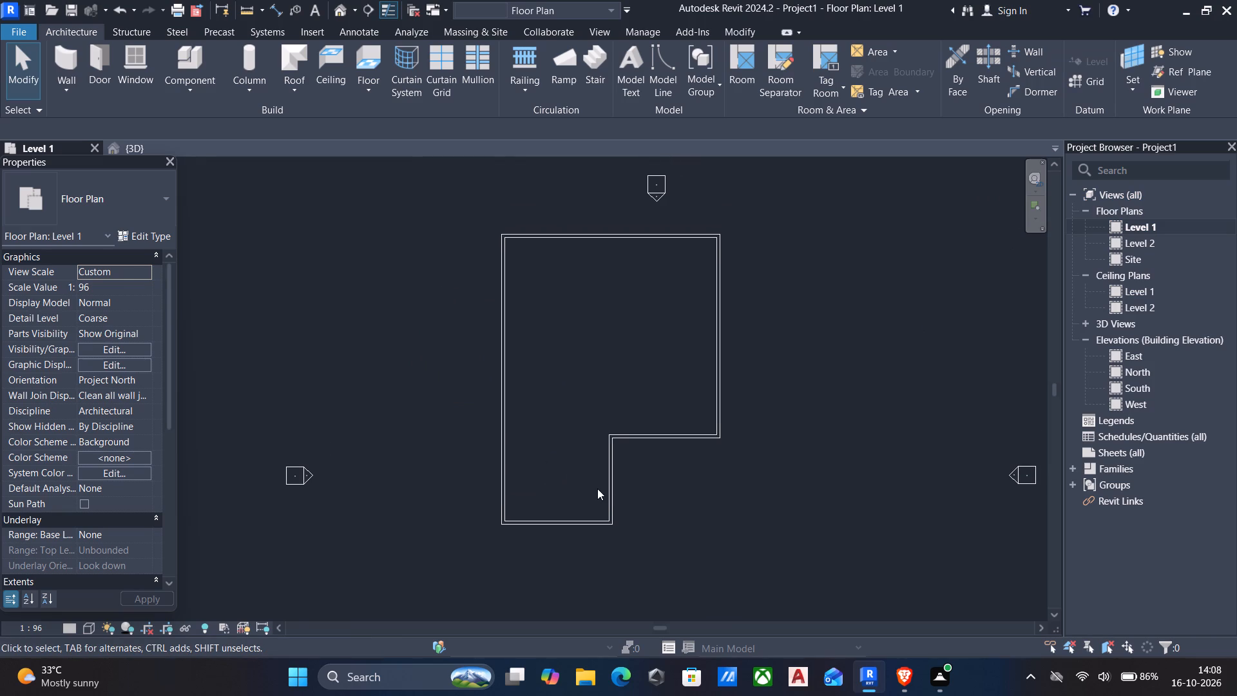
pyautogui.press('BackSpace')
pyautogui.click(633, 438)
pyautogui.press('Delete')
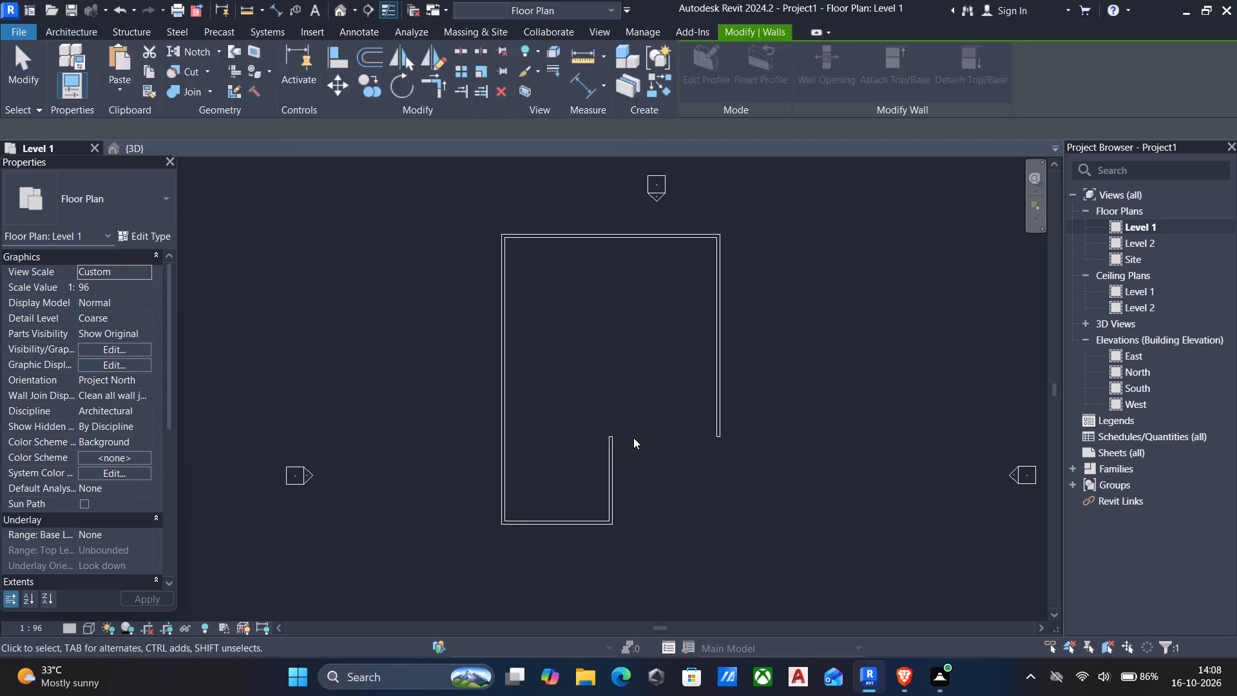
pyautogui.click(608, 478)
pyautogui.press('Delete')
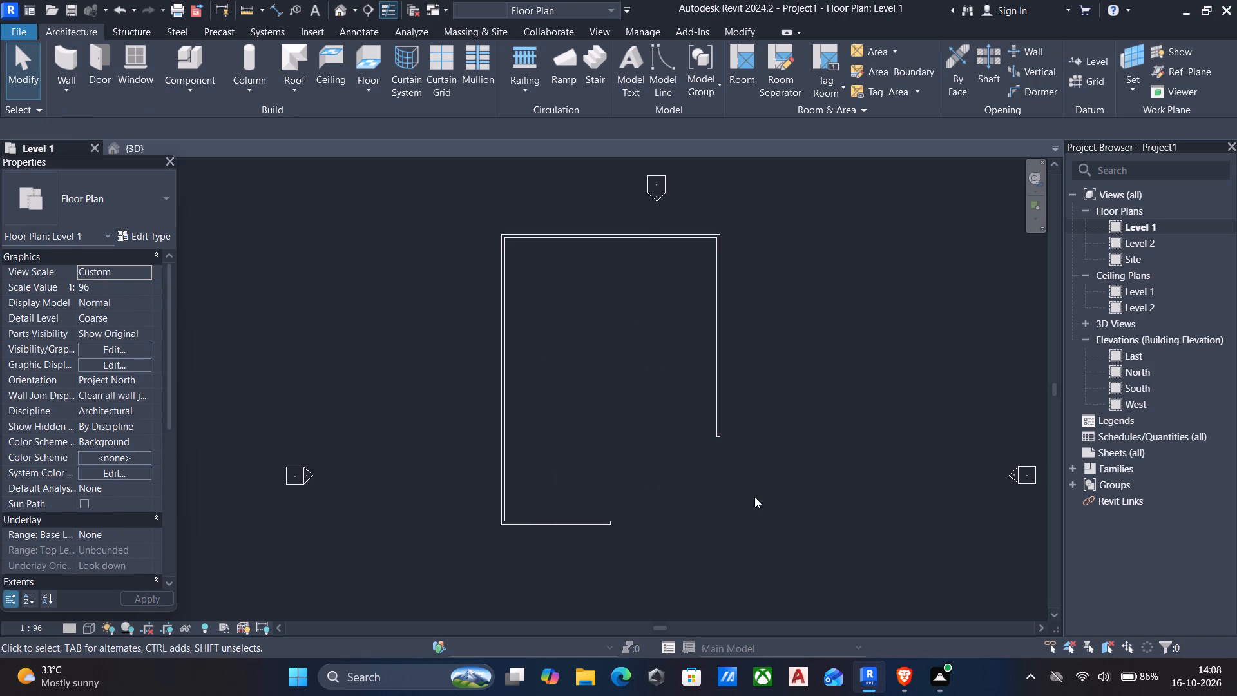
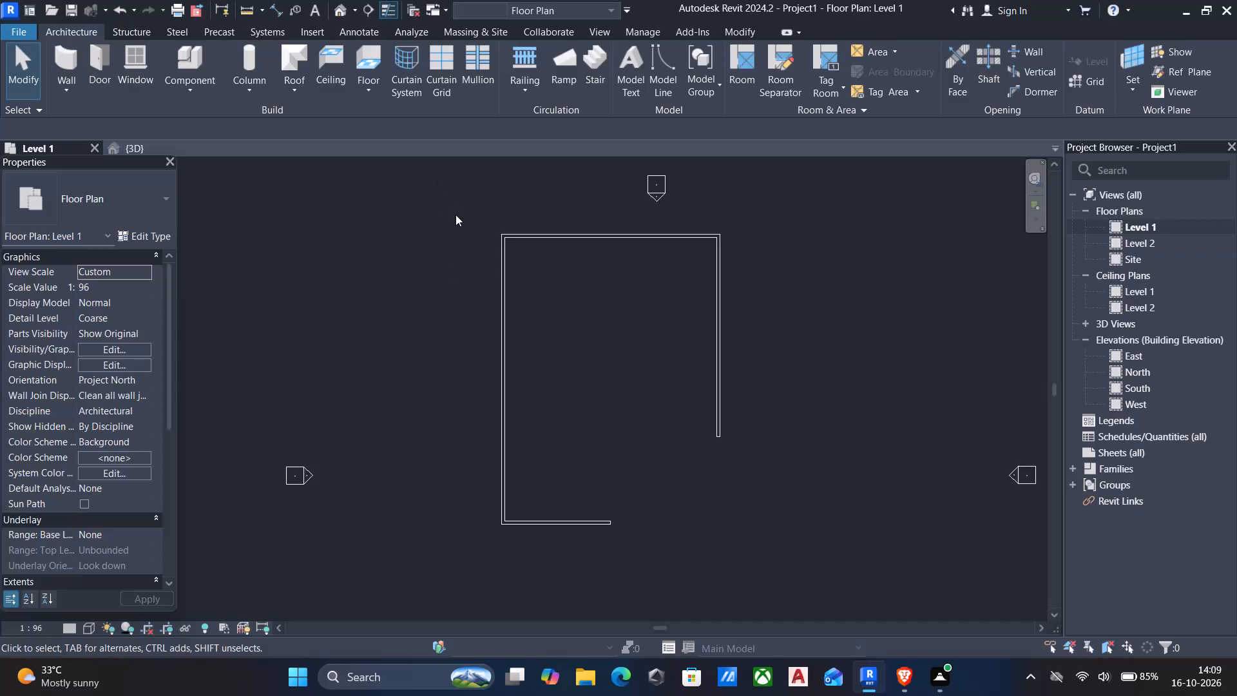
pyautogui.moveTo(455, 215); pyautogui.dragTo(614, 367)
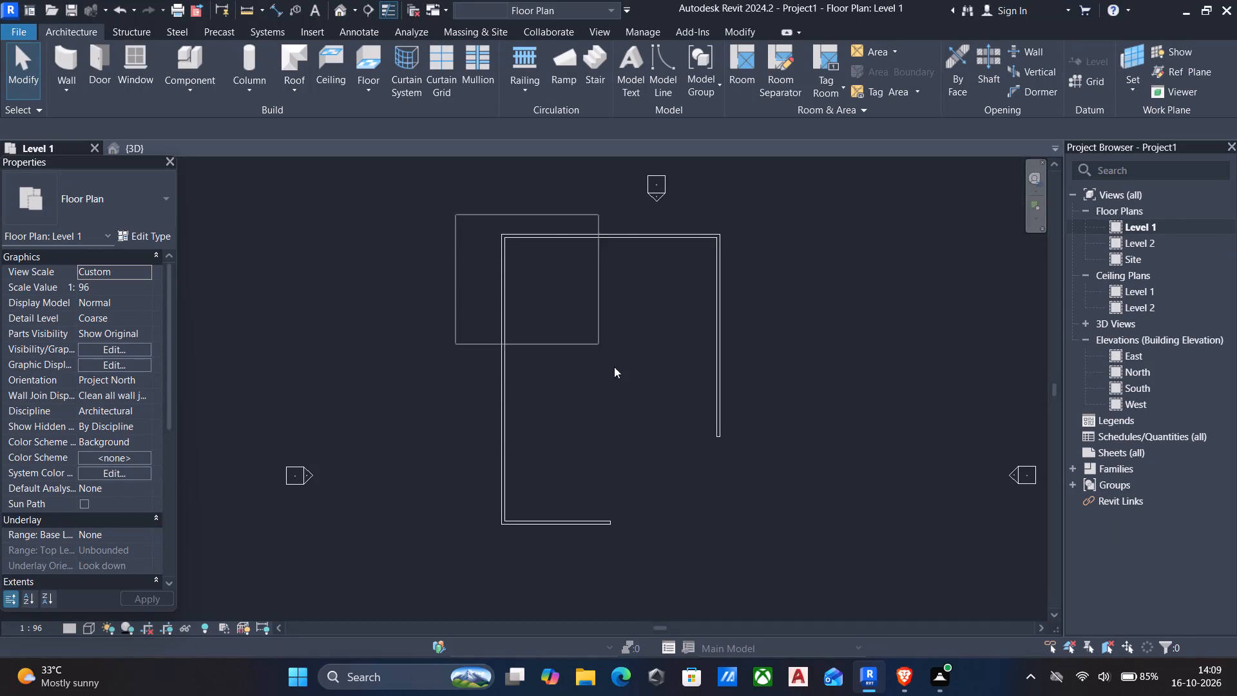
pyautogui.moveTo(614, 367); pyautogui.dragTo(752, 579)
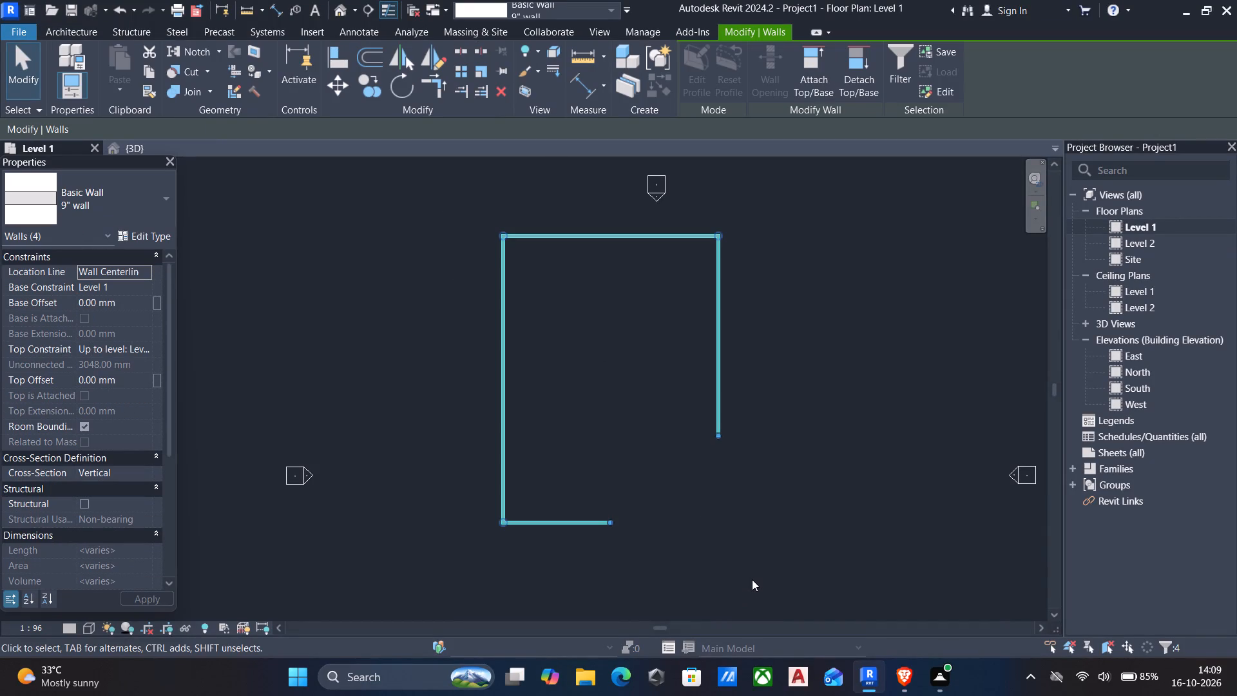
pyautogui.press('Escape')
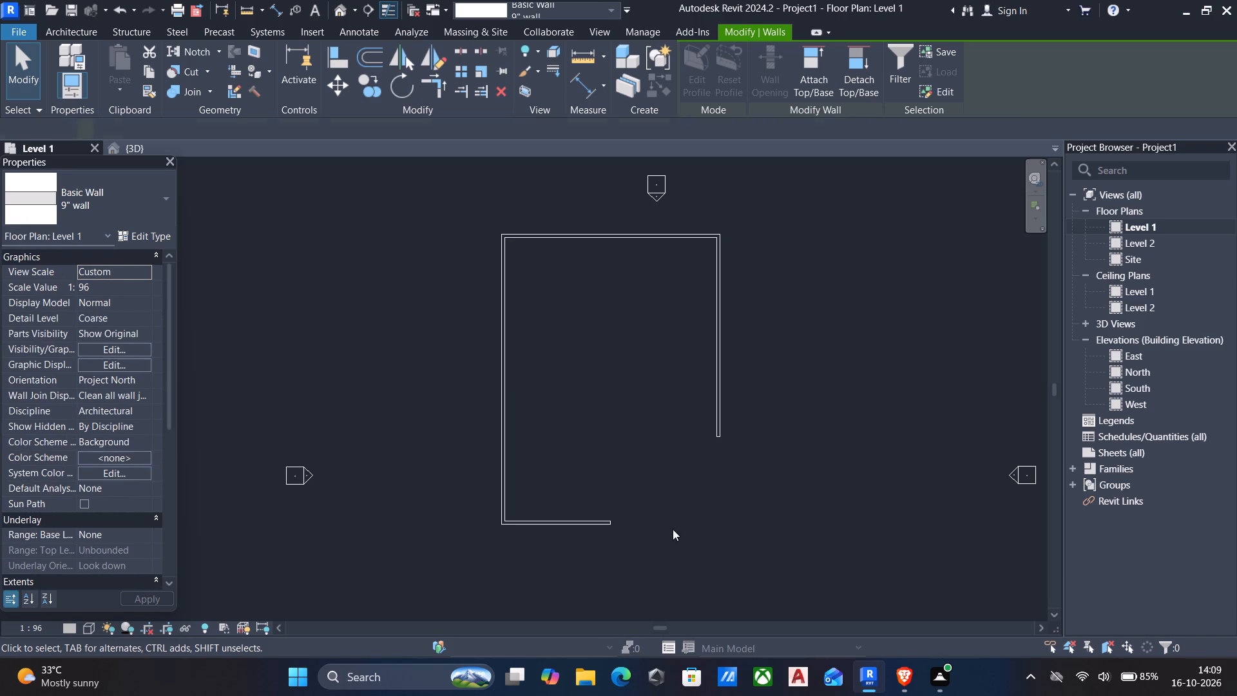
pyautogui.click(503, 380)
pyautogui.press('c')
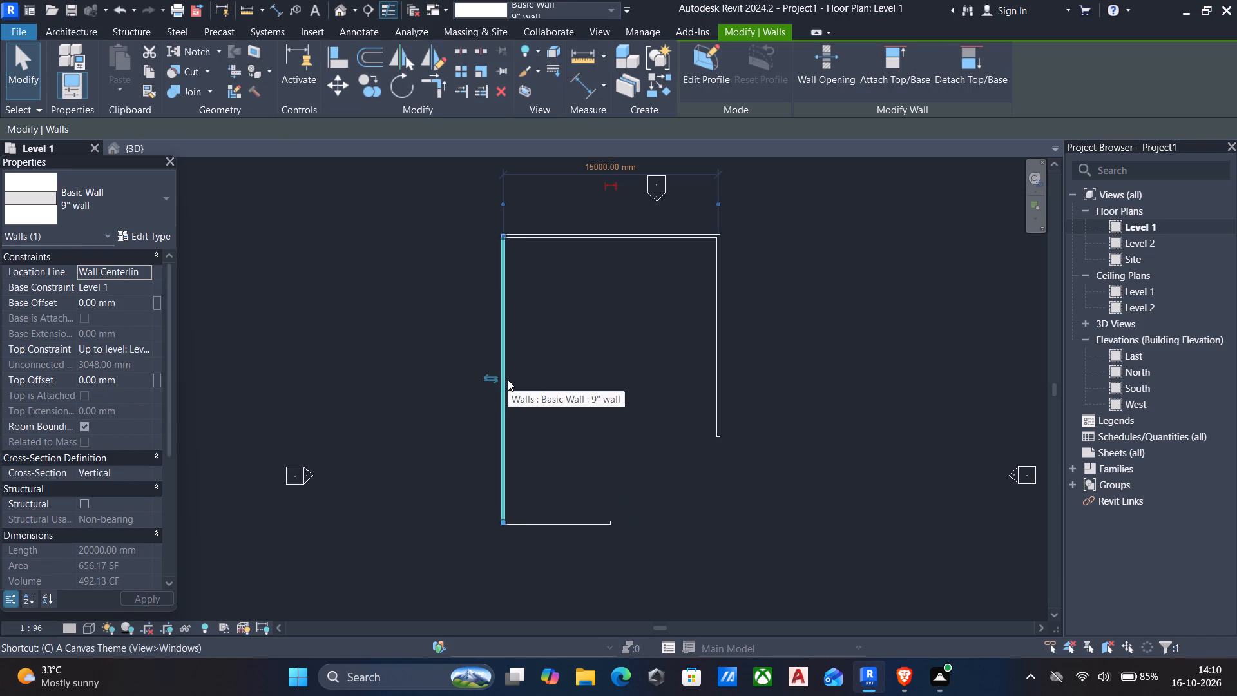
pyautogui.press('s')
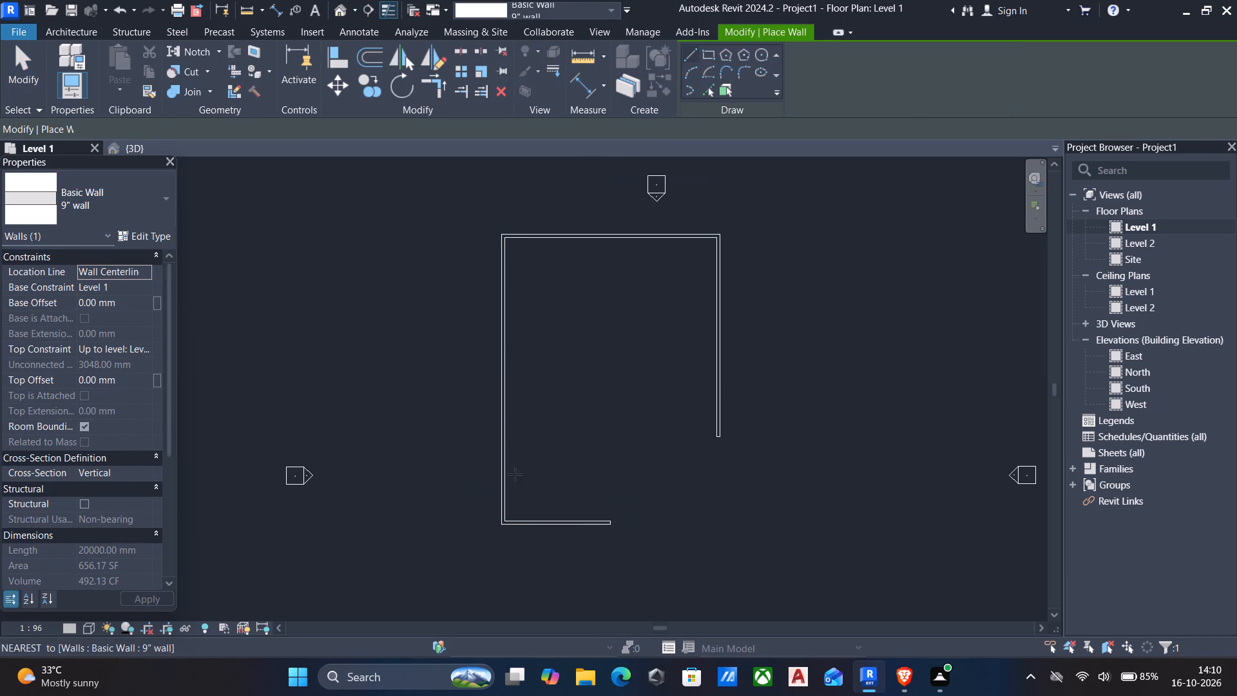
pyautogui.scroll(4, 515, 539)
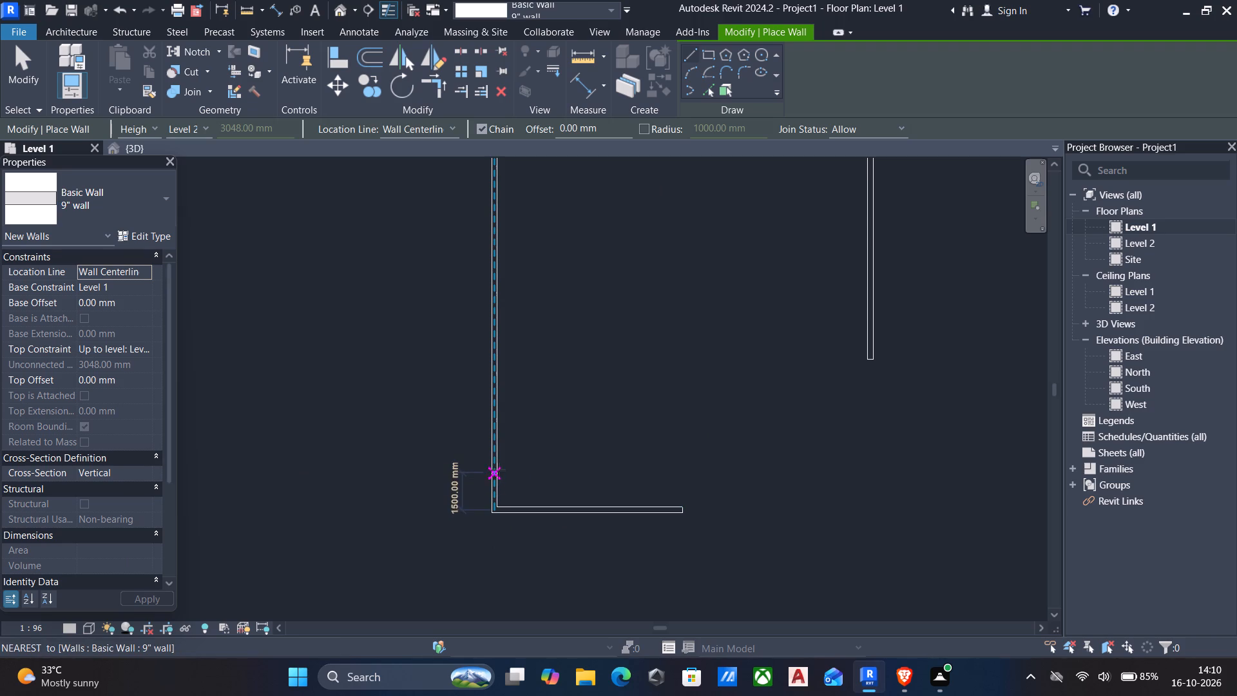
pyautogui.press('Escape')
# Set temporary dimensions to measure from Faces for walls and from Openings for doors and windows.
pyautogui.click(642, 36)
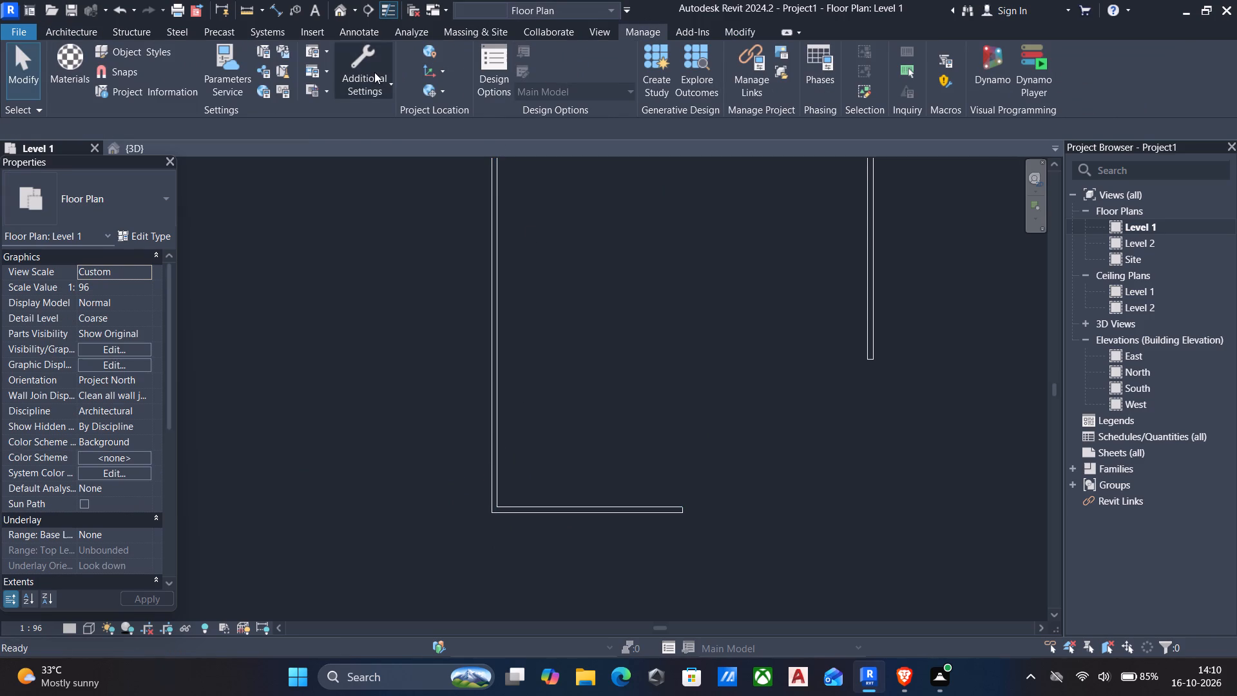
pyautogui.click(374, 72)
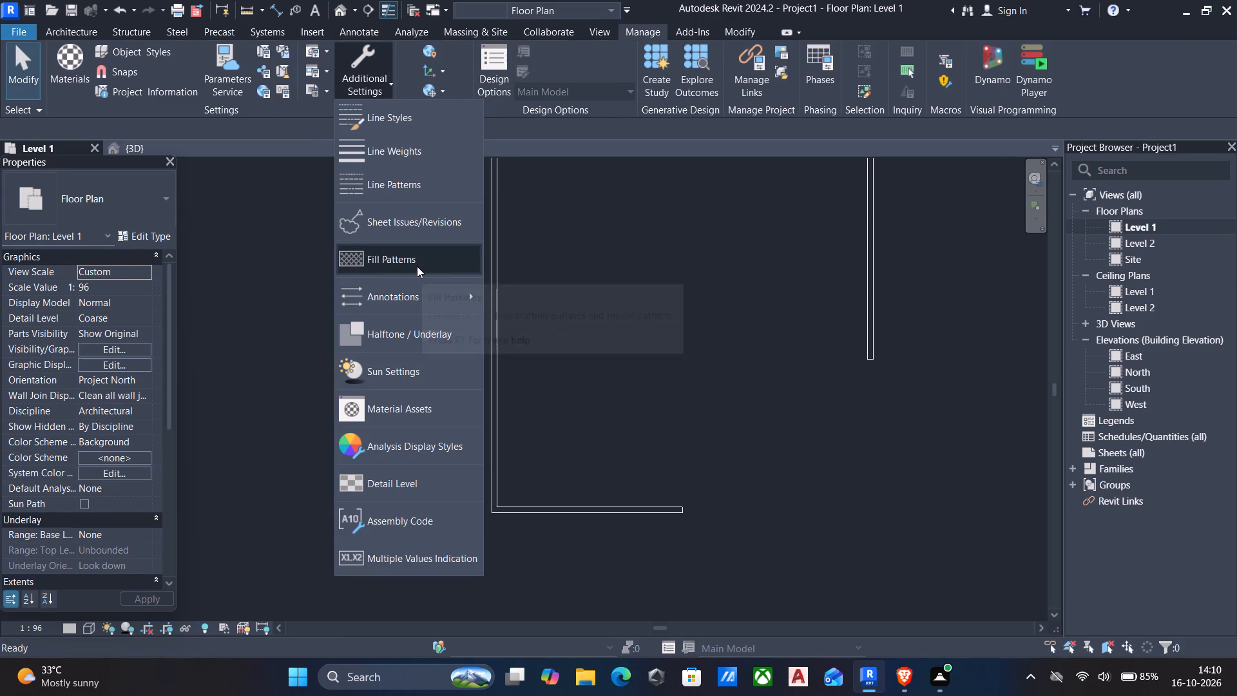
pyautogui.click(400, 304)
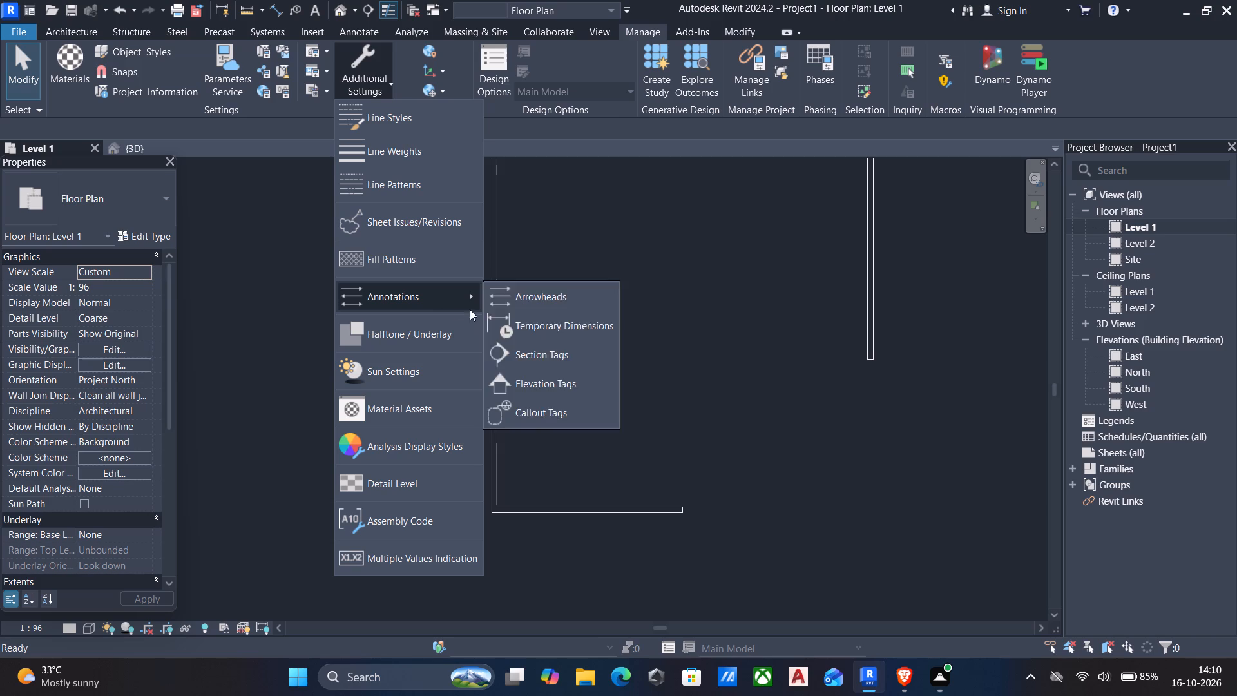
pyautogui.click(473, 293)
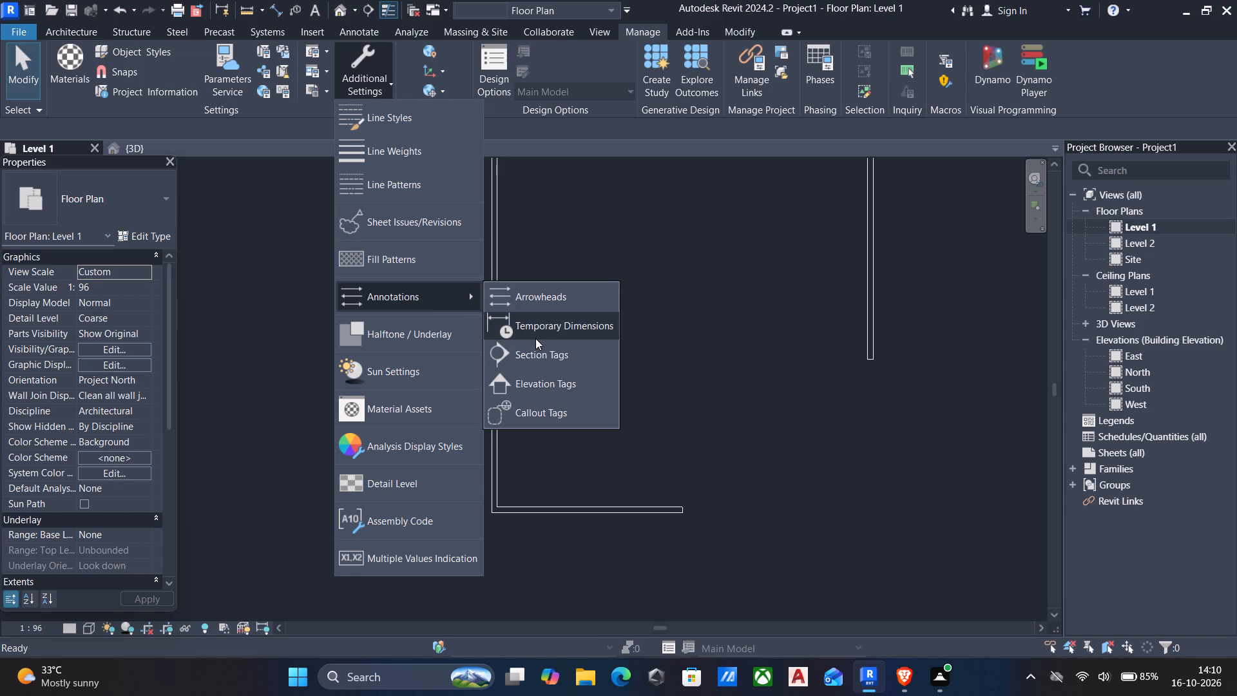
pyautogui.click(534, 333)
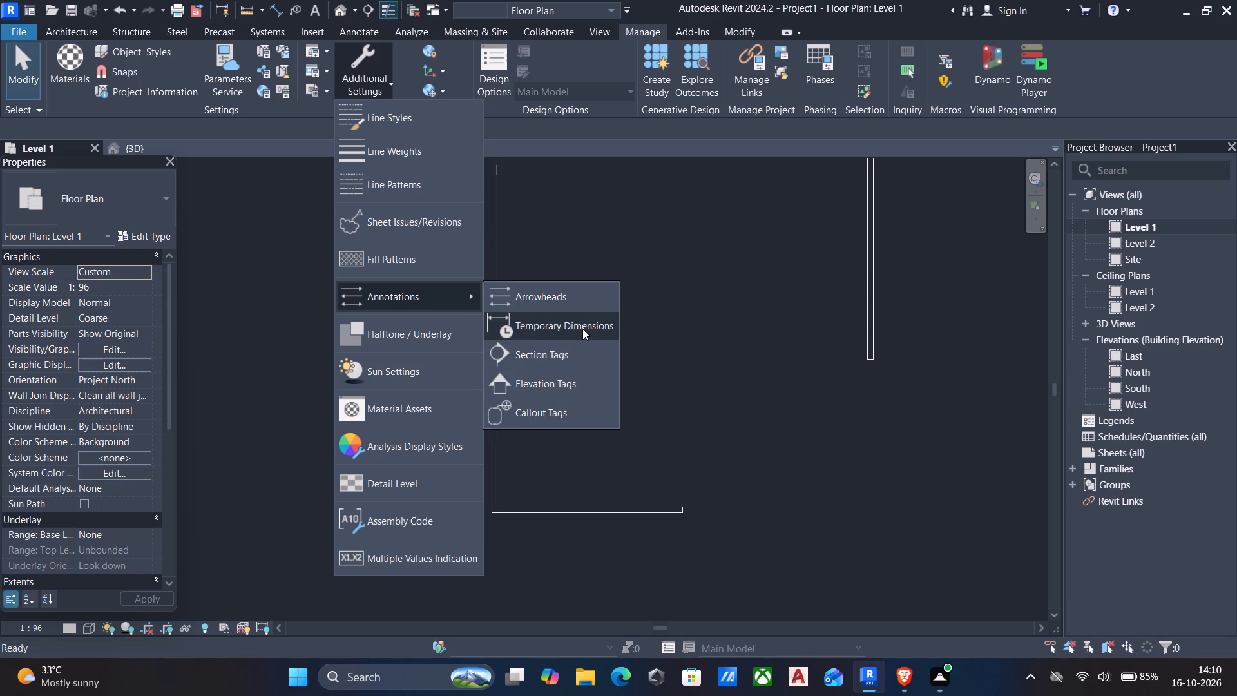
pyautogui.click(582, 329)
pyautogui.click(627, 302)
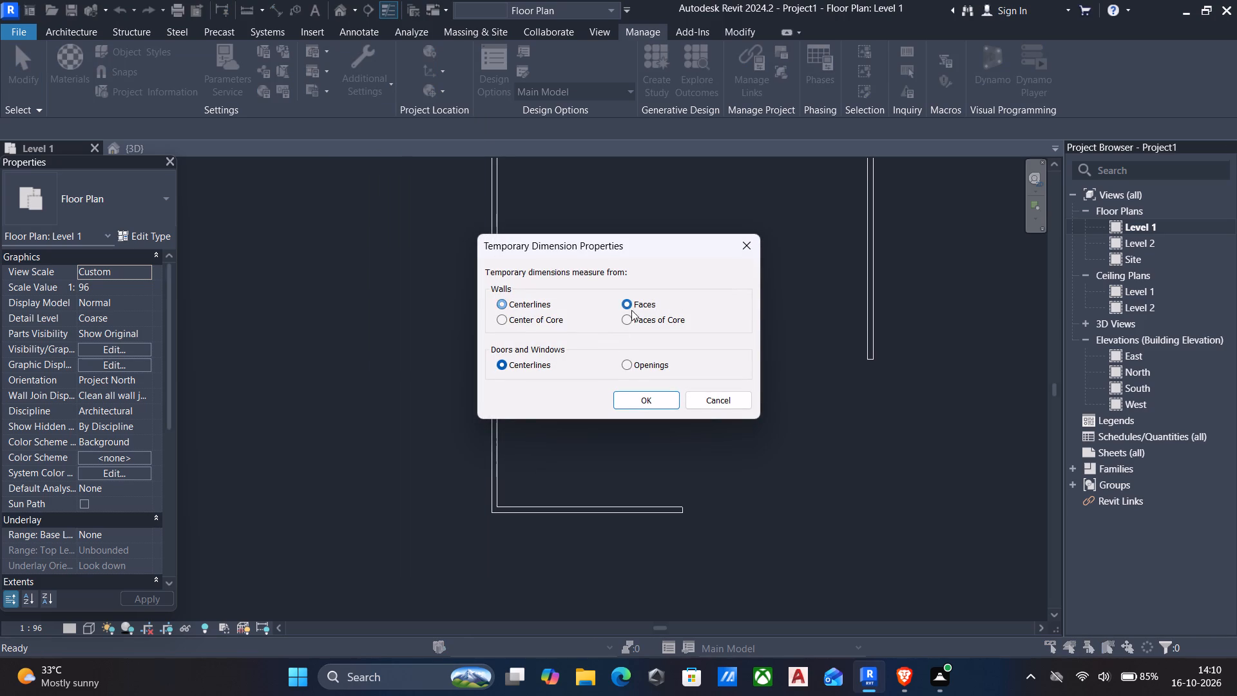
pyautogui.click(627, 358)
pyautogui.click(622, 369)
pyautogui.click(630, 398)
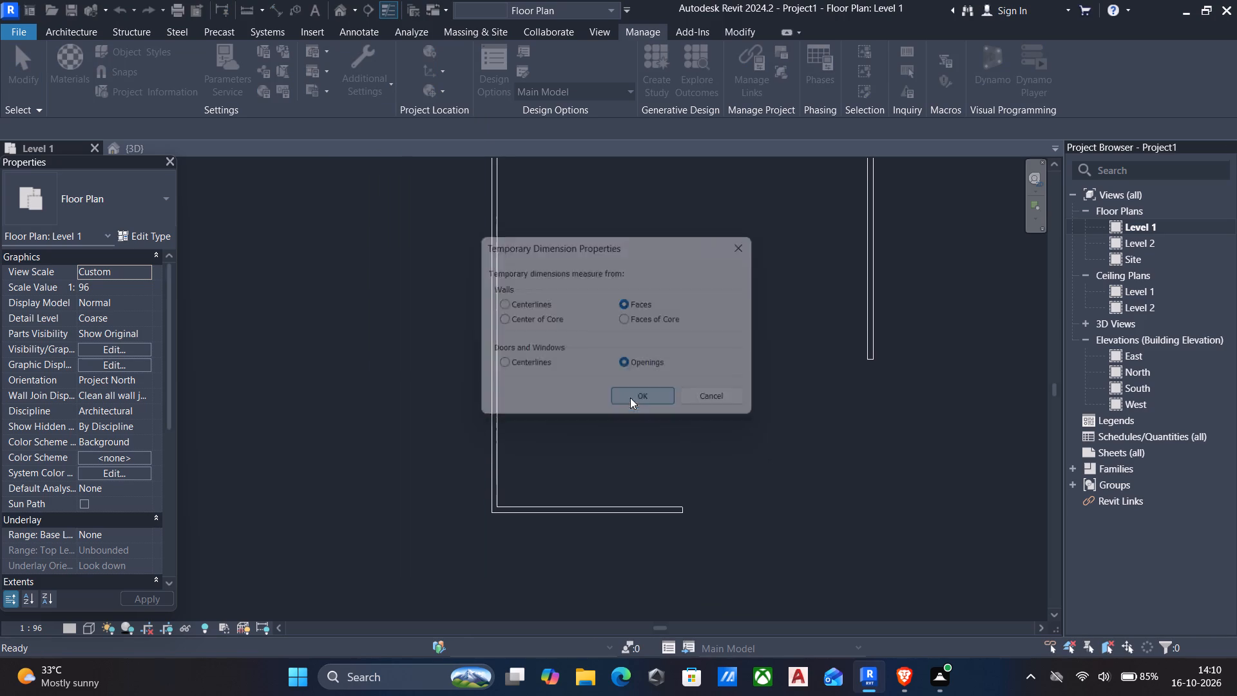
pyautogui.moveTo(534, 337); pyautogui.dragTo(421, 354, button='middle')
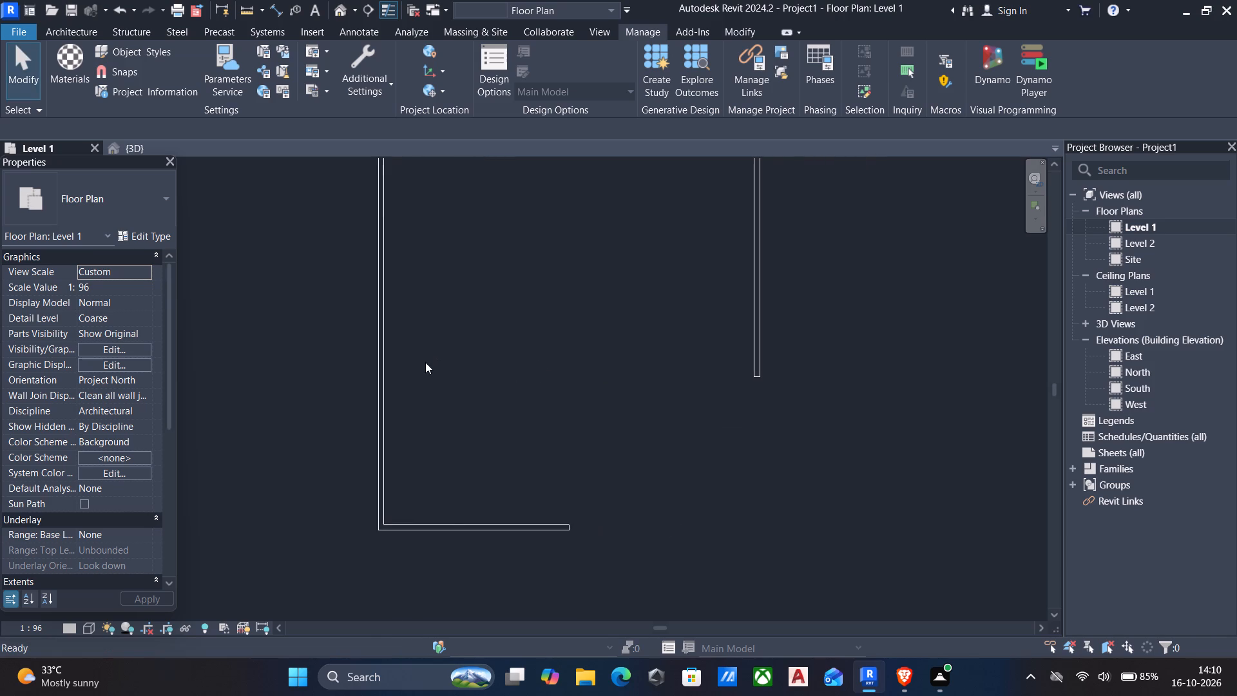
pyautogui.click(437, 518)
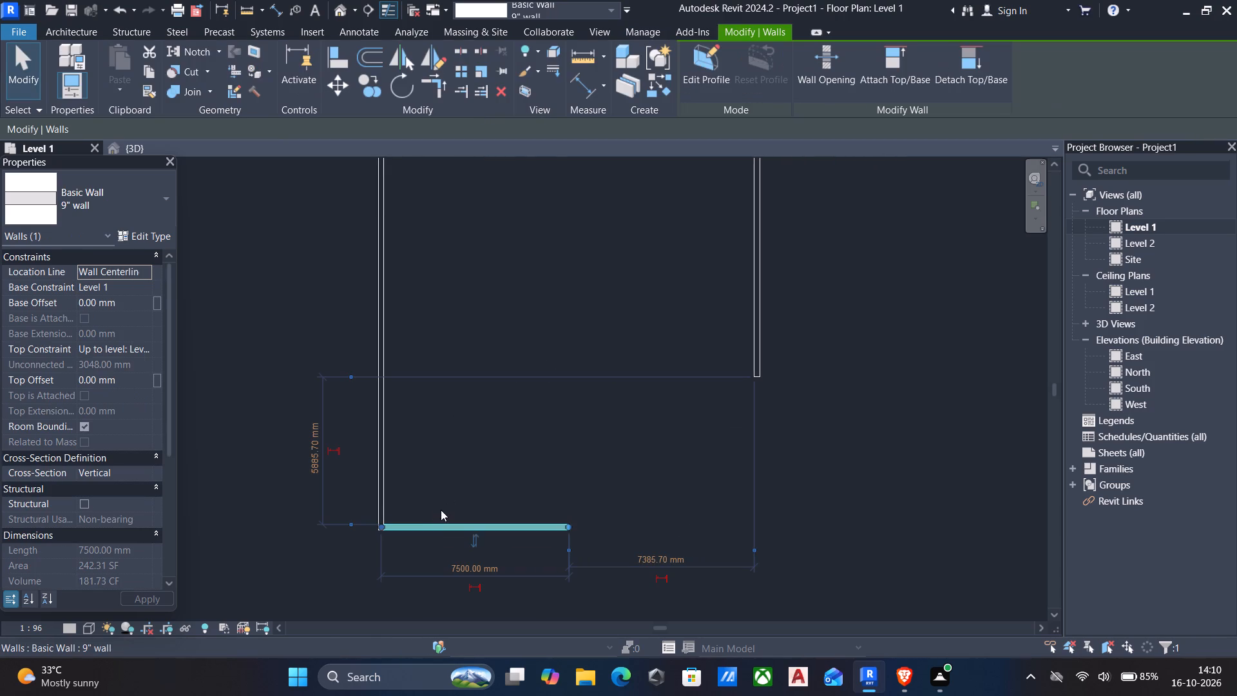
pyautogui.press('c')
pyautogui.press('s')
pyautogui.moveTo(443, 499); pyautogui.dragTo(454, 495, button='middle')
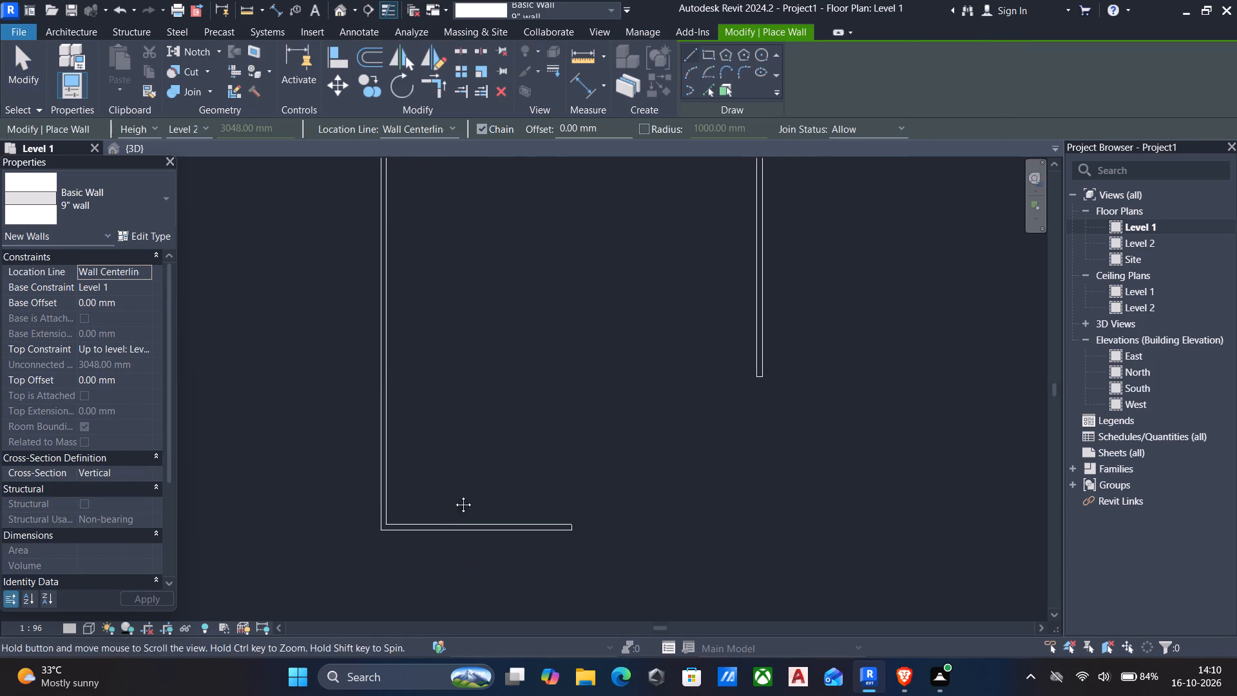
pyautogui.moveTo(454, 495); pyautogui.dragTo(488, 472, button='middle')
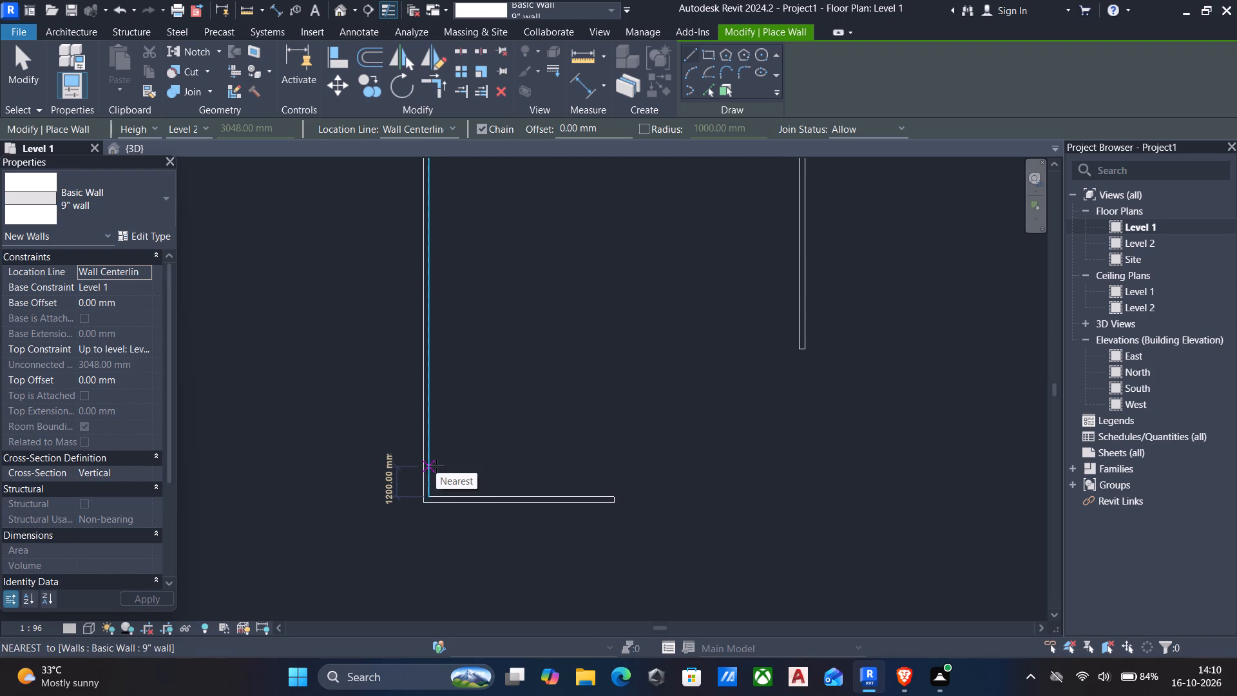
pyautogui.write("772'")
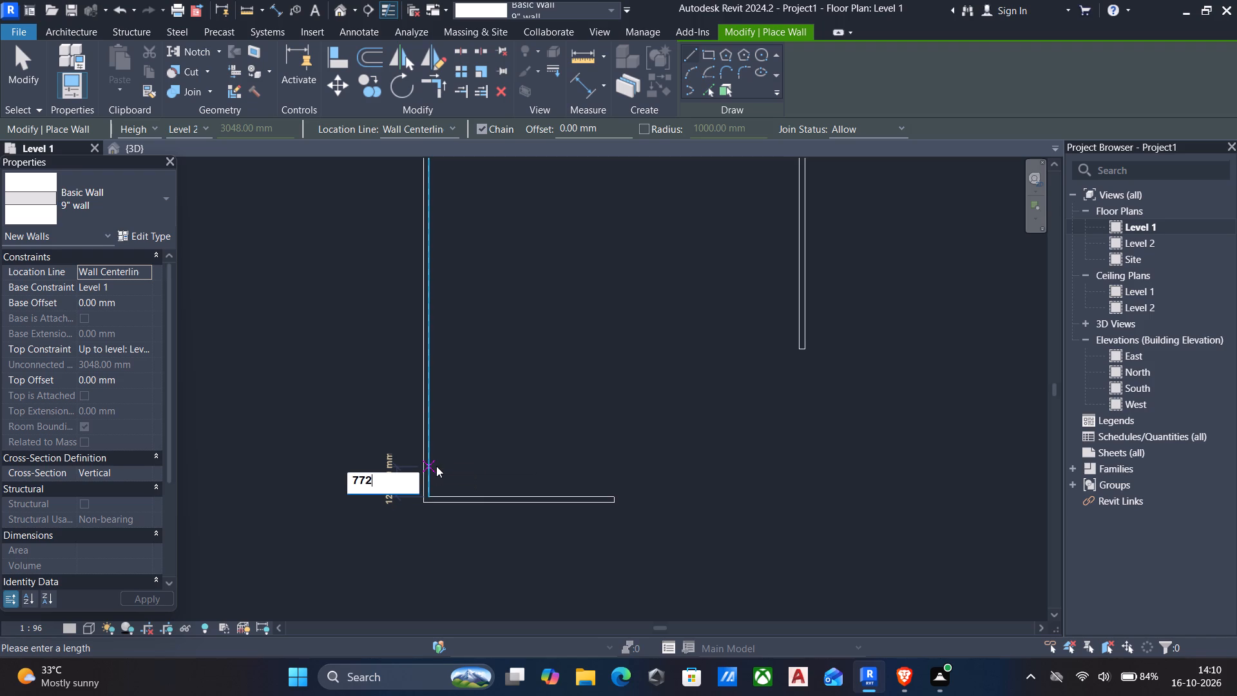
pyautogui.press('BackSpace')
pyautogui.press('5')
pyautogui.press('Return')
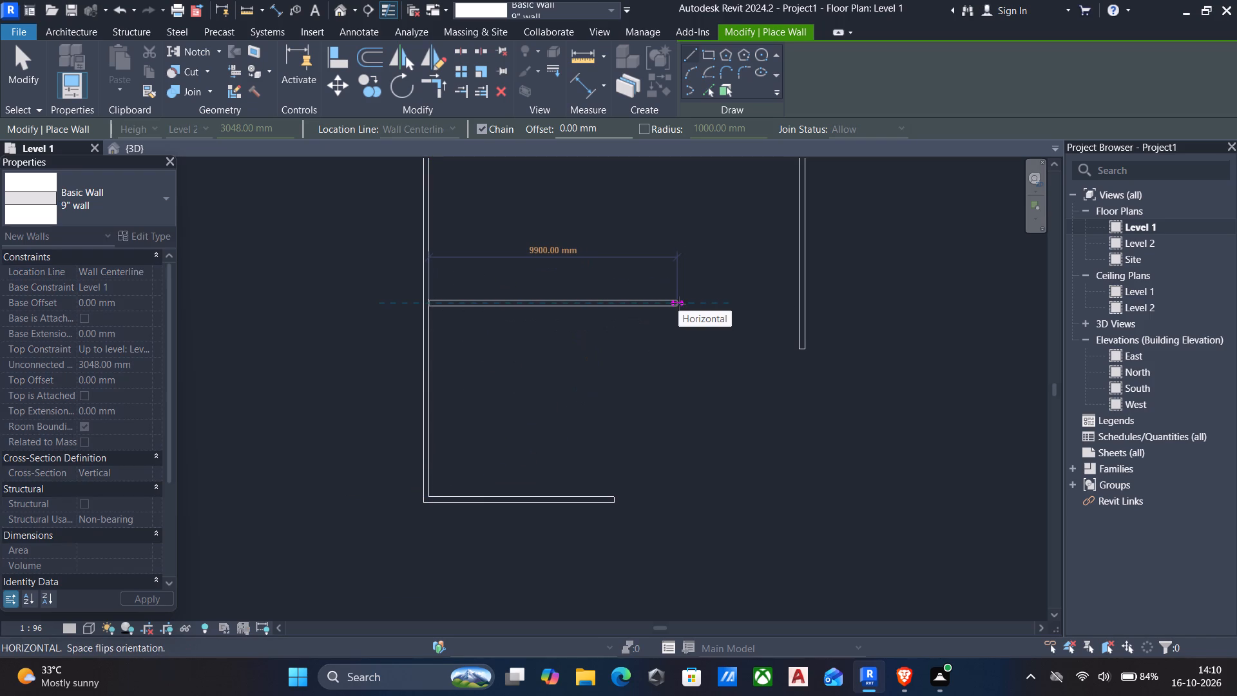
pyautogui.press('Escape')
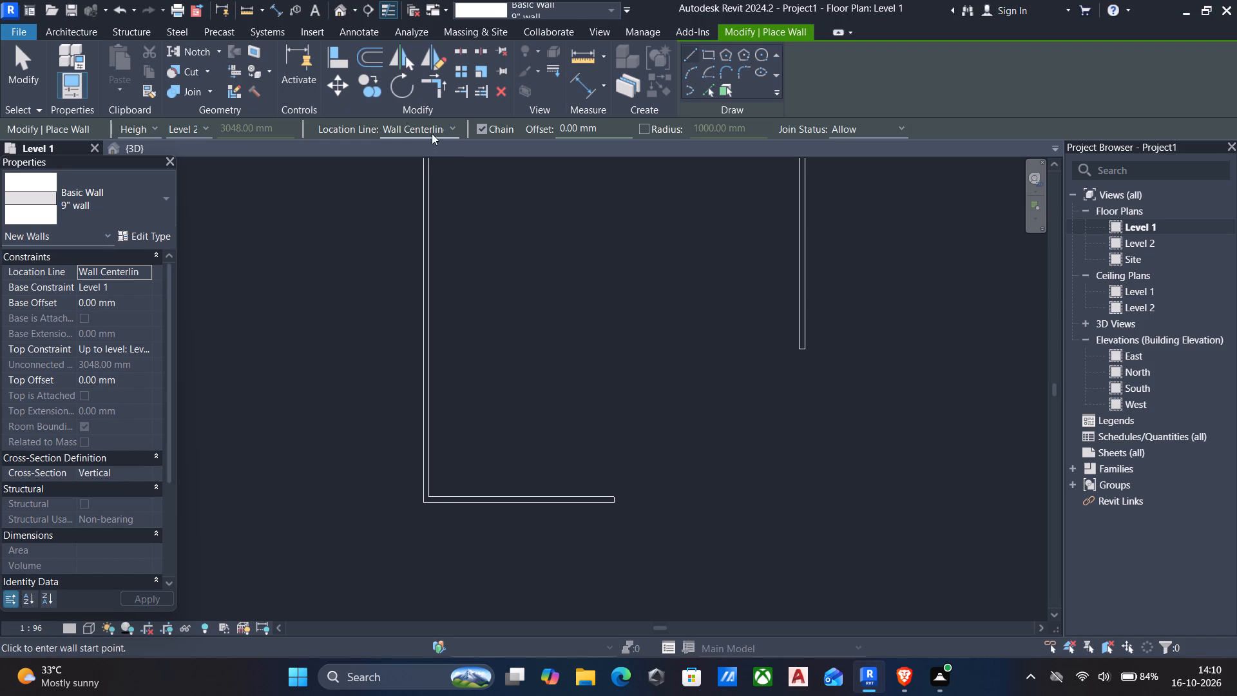
# Draw 9" walls with location line Finish Face: Exterior, enclosing a southwest corner room 5775 mm wide and 7725 mm deep inside.
pyautogui.click(437, 132)
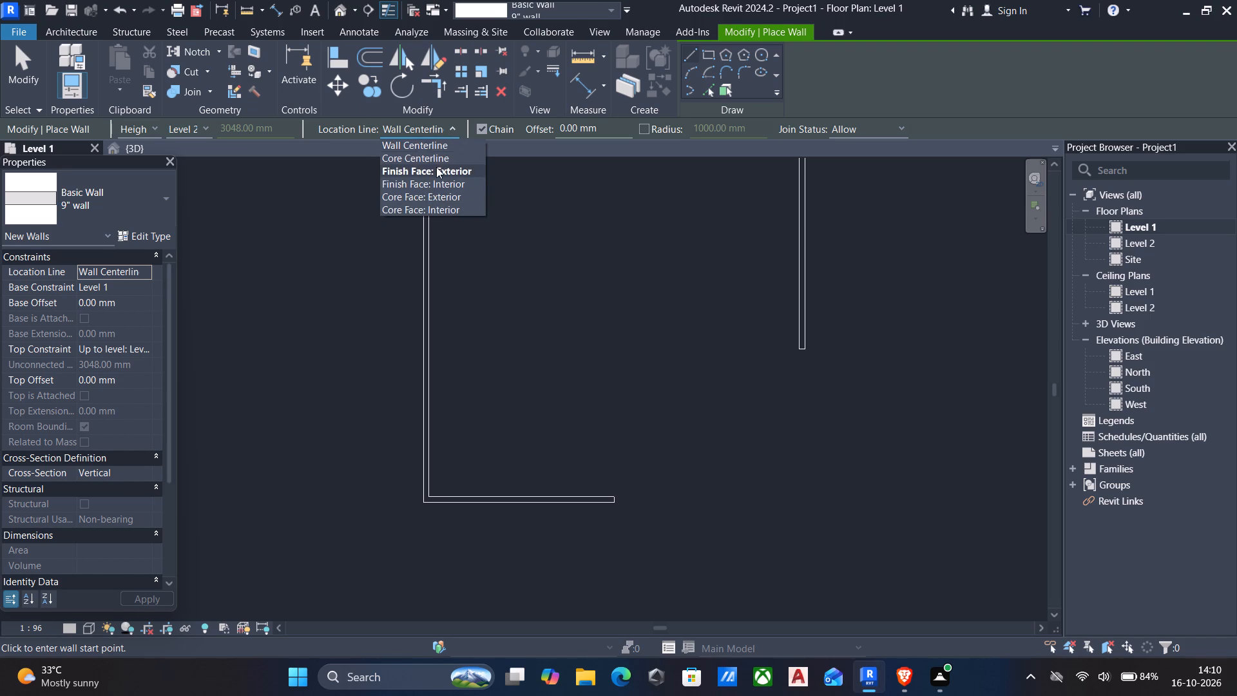
pyautogui.click(436, 167)
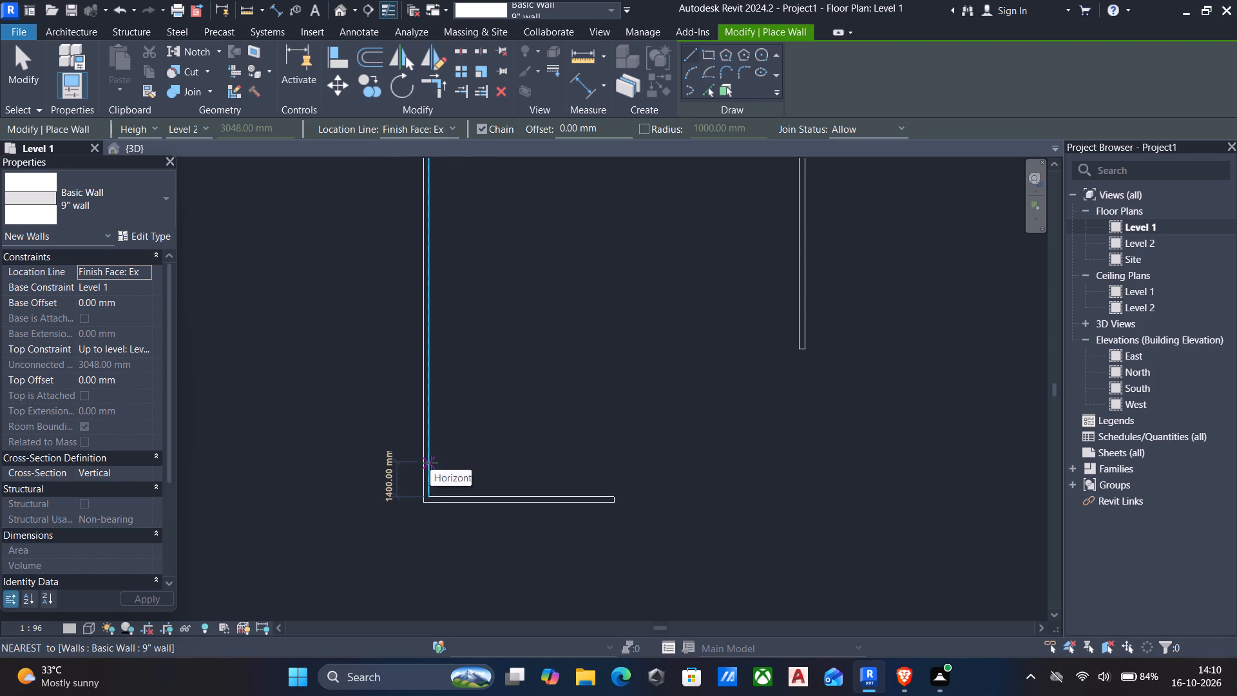
pyautogui.write("7725'")
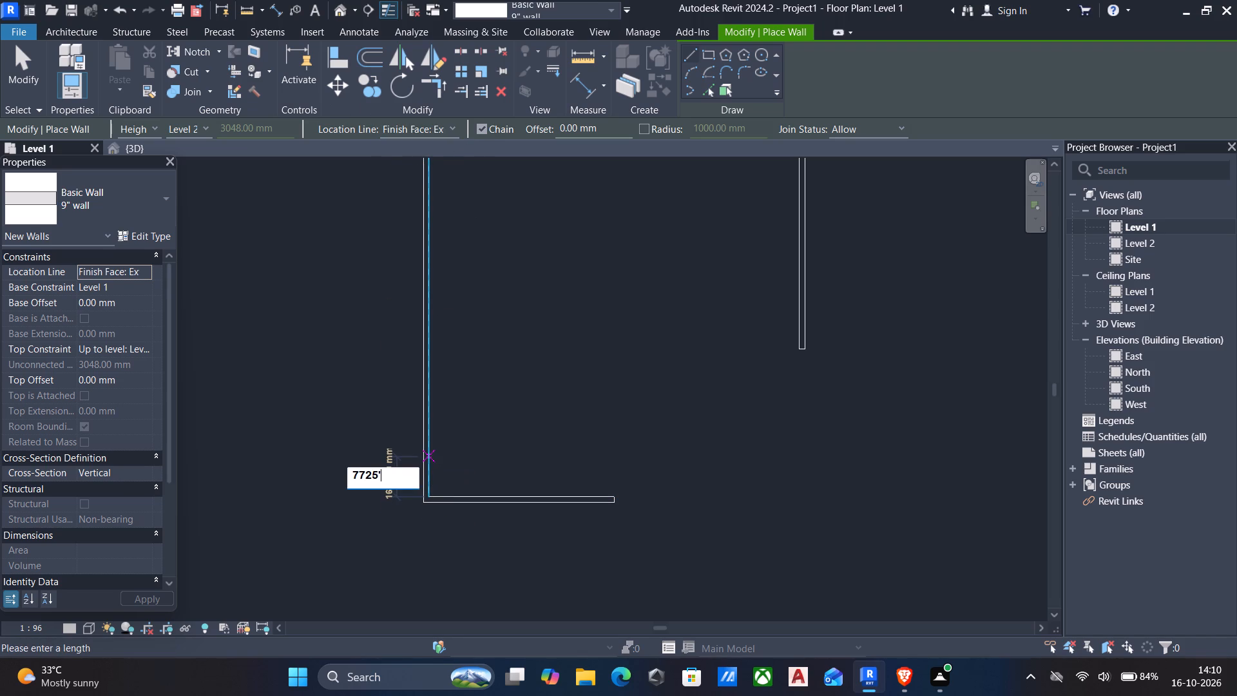
pyautogui.press('BackSpace')
pyautogui.press('Return')
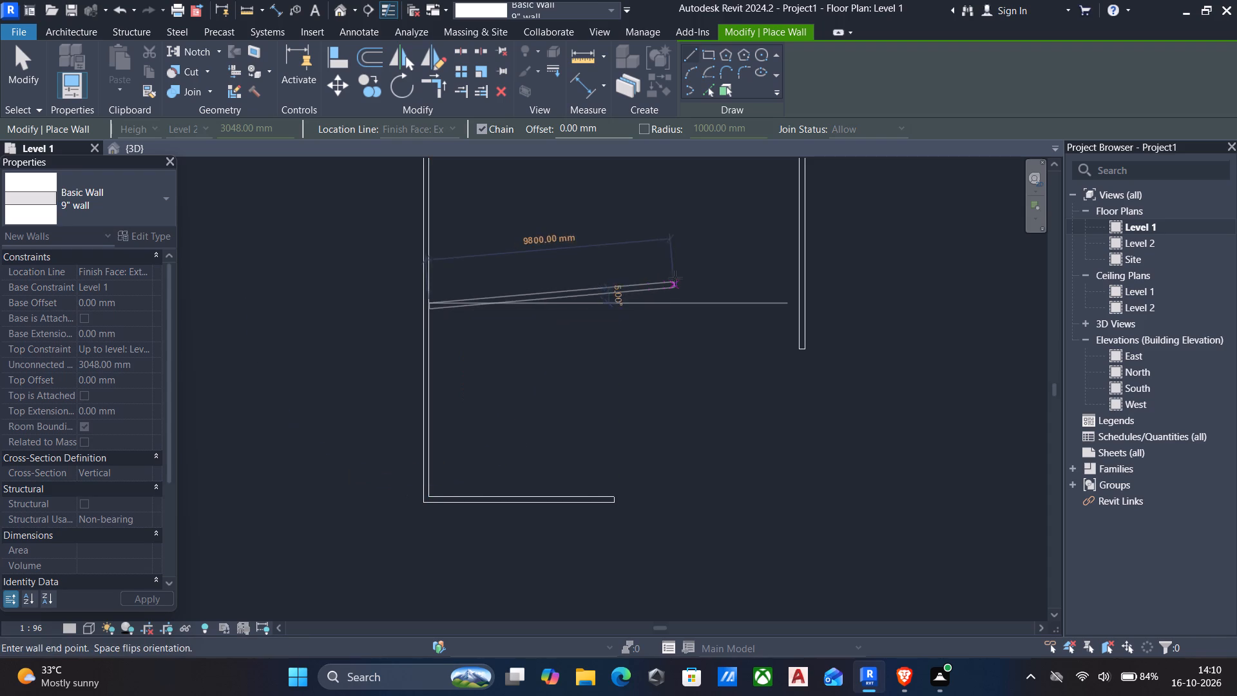
pyautogui.press('space')
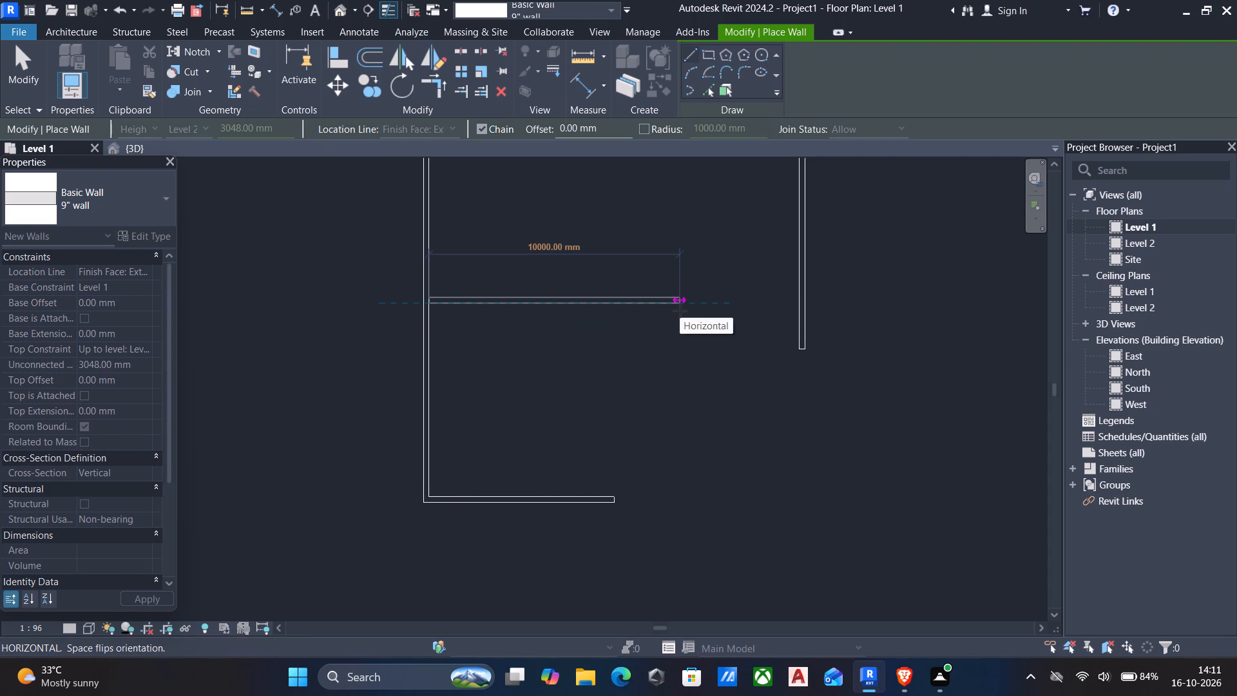
pyautogui.press('5')
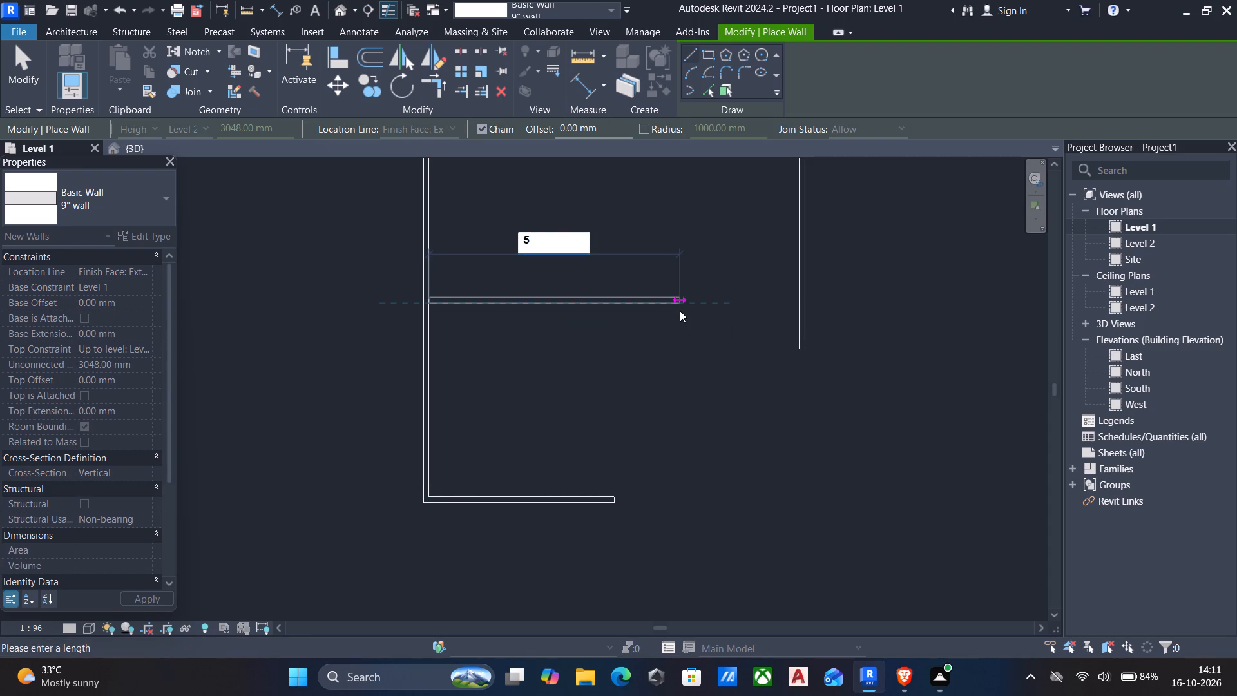
pyautogui.write('775')
pyautogui.press('Return')
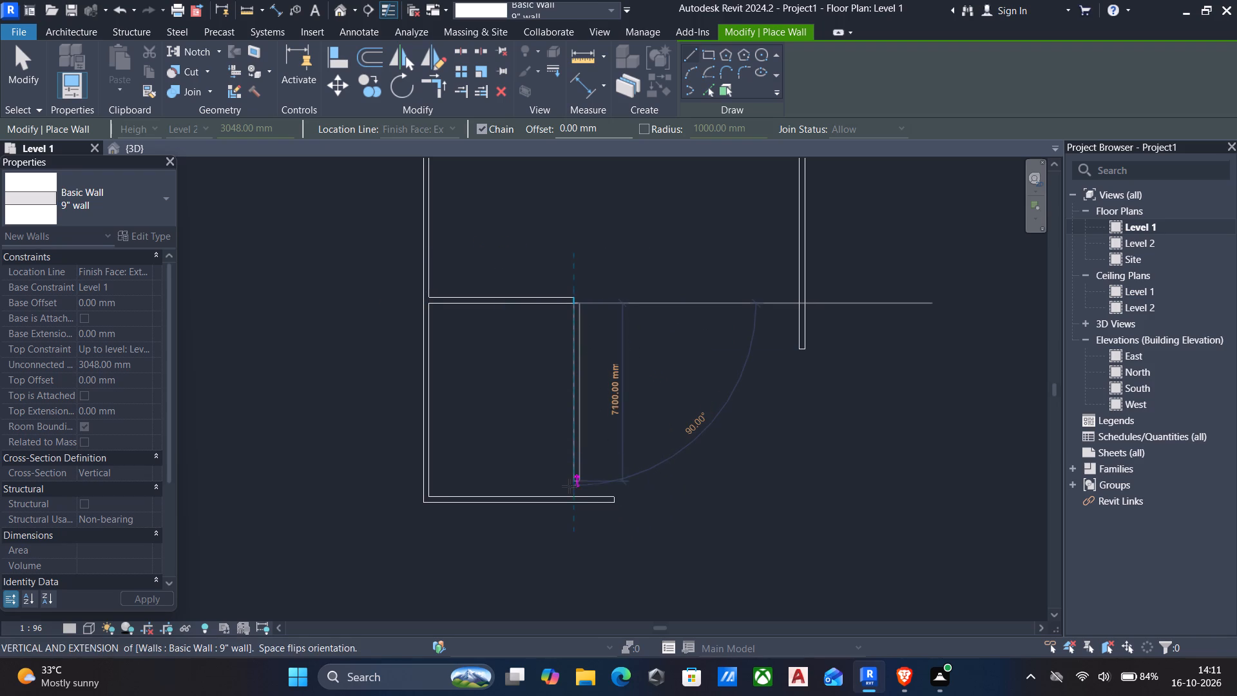
pyautogui.click(570, 498)
pyautogui.press('Escape')
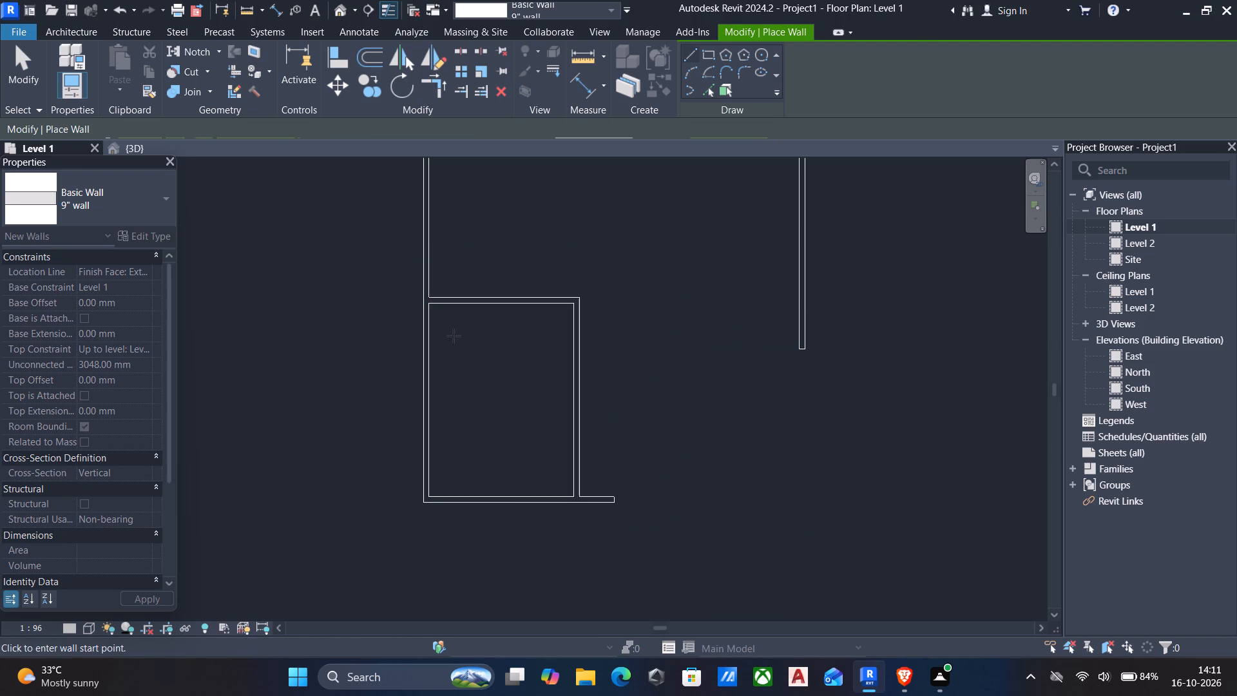
# Measure the inside width and depth of the new southwest corner room.
pyautogui.write('dd')
pyautogui.scroll(5, 421, 310)
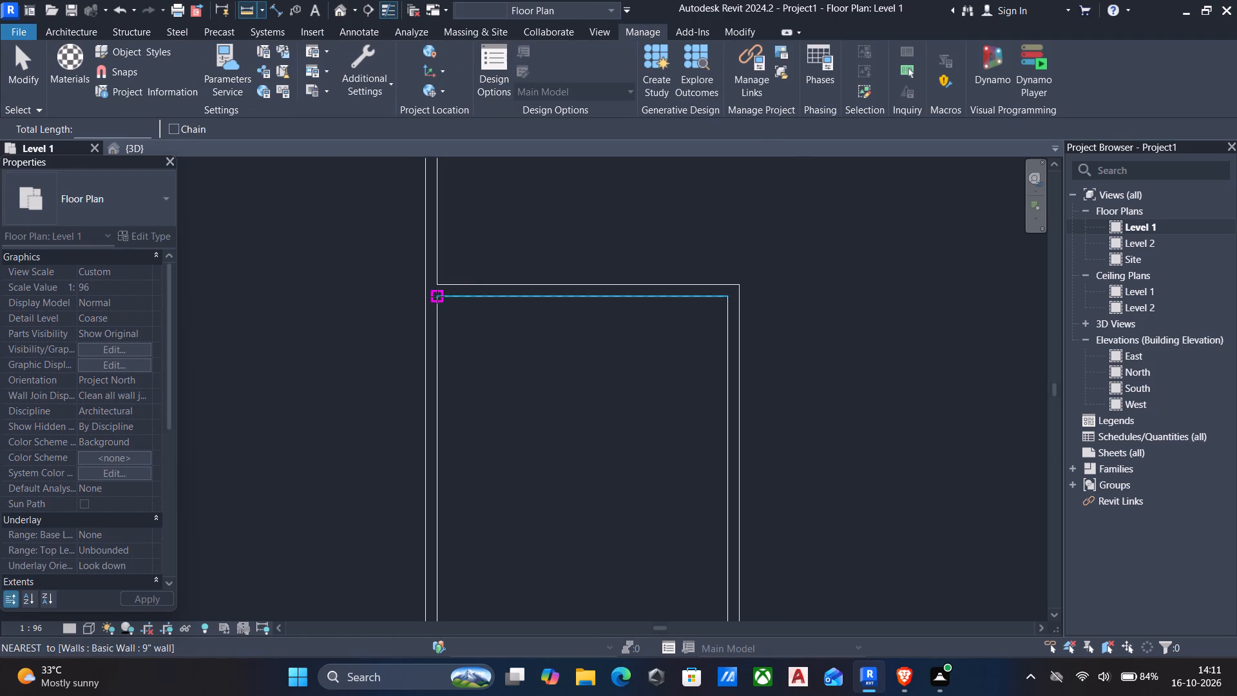
pyautogui.click(437, 296)
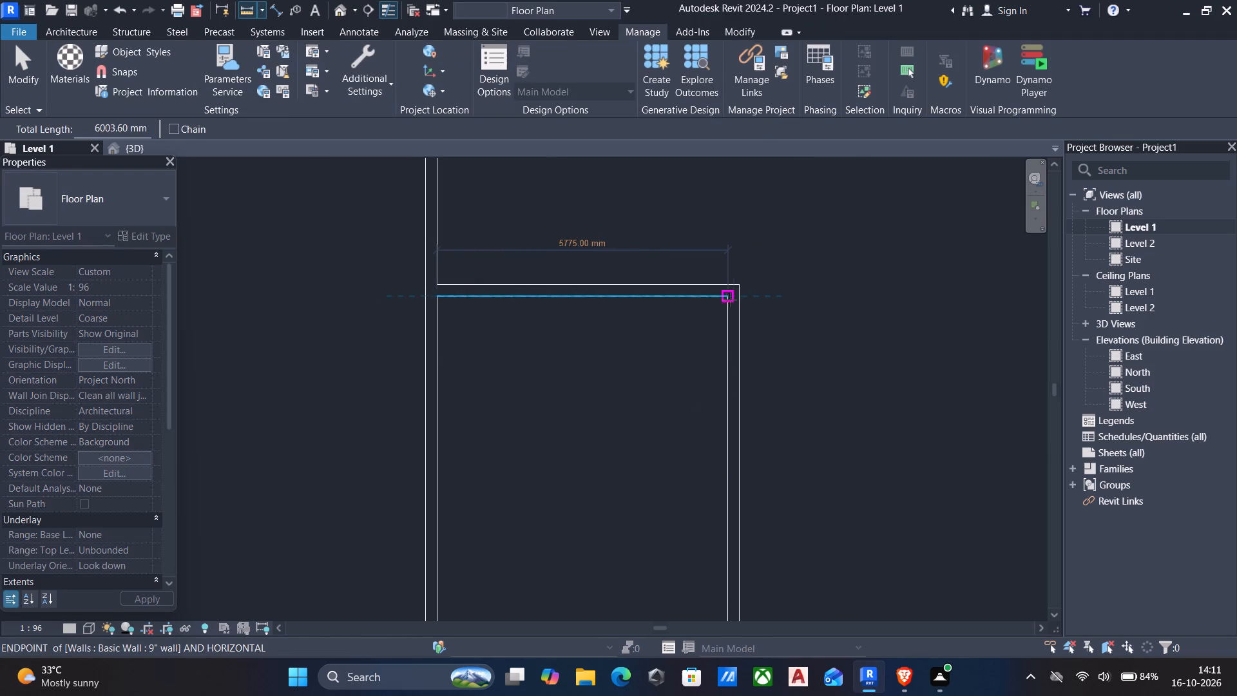
pyautogui.click(727, 300)
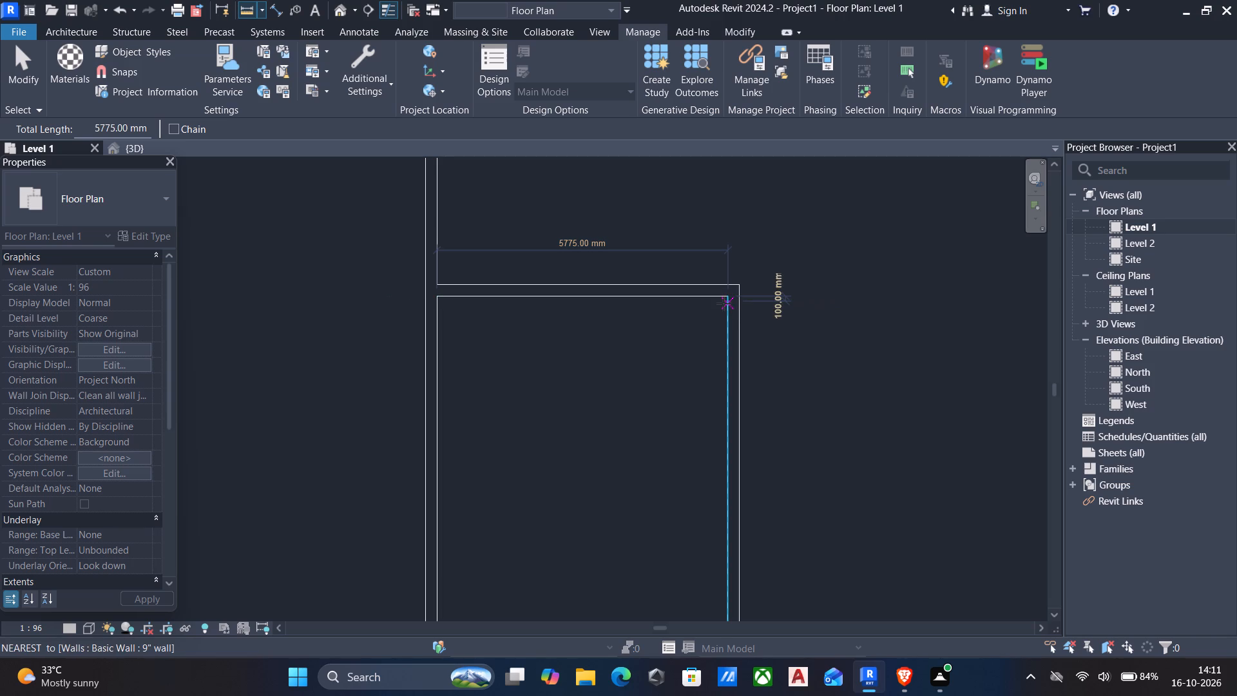
pyautogui.middleClick(724, 304)
pyautogui.click(727, 287)
pyautogui.moveTo(744, 400); pyautogui.dragTo(739, 283, button='middle')
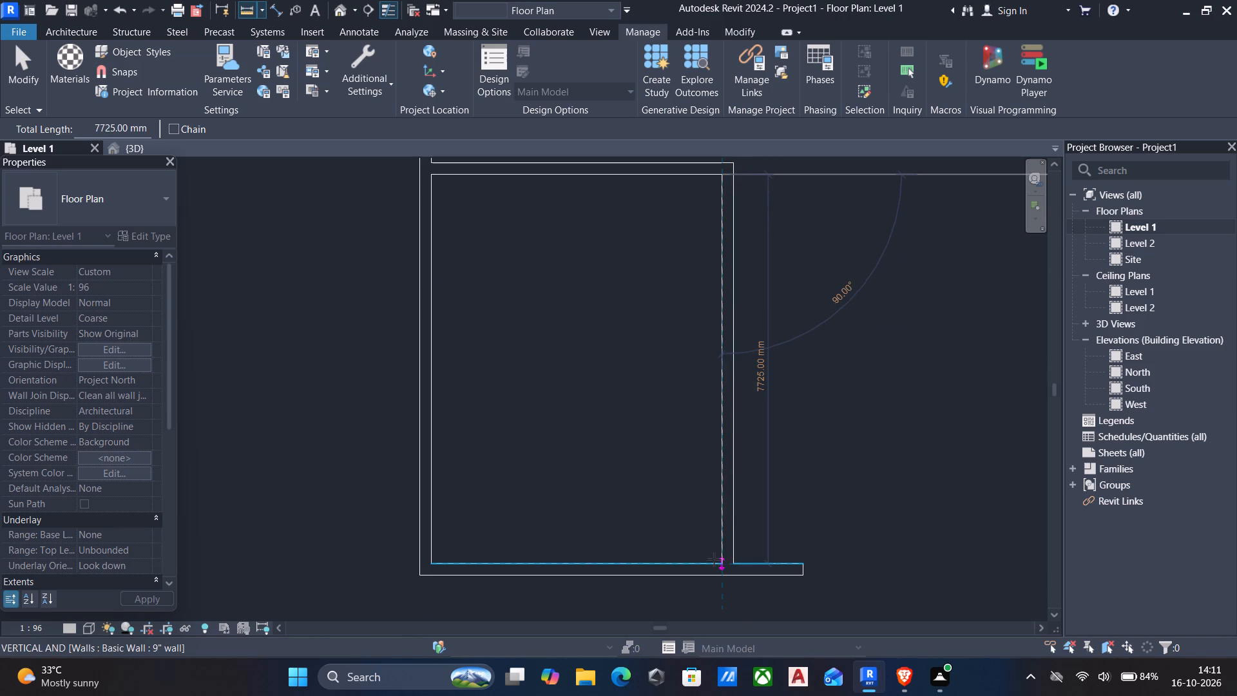
pyautogui.click(716, 559)
pyautogui.press('Escape')
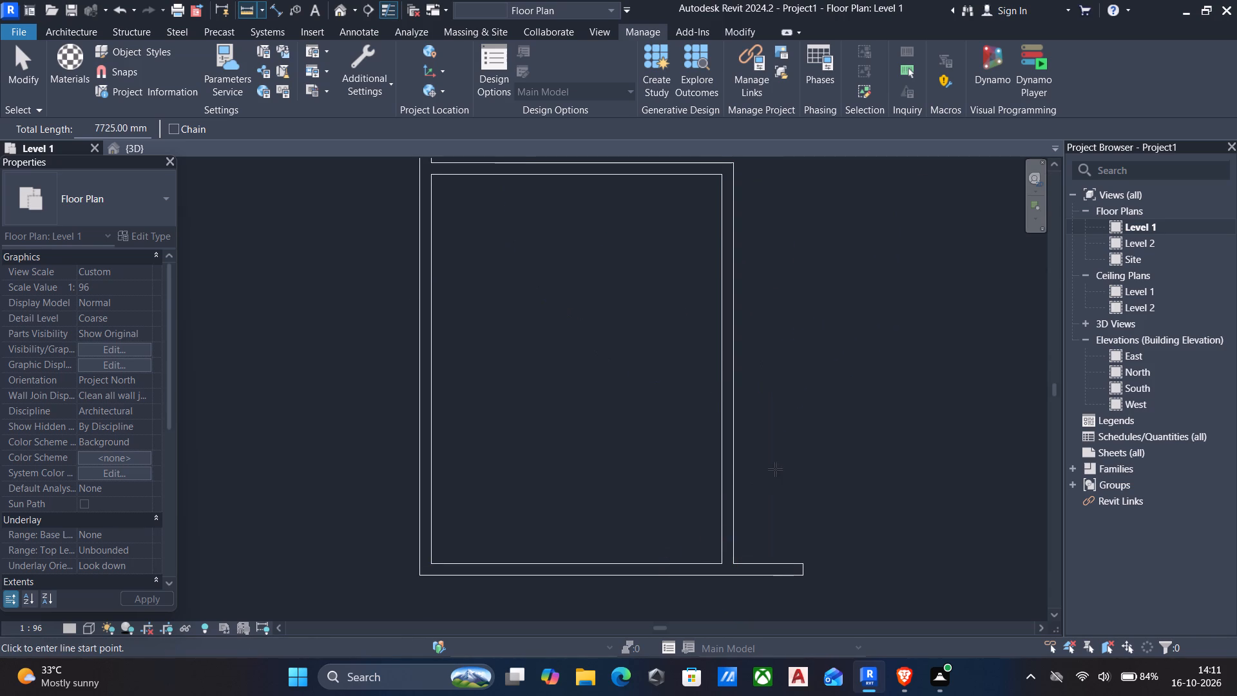
# Extend the south 9" wall eastward past the southwest room to a total length of about 22900 mm.
pyautogui.moveTo(872, 466); pyautogui.dragTo(865, 491, button='middle')
pyautogui.moveTo(793, 478); pyautogui.dragTo(729, 487, button='middle')
pyautogui.scroll(-1, 729, 487)
pyautogui.moveTo(729, 487); pyautogui.dragTo(660, 486, button='middle')
pyautogui.moveTo(657, 485); pyautogui.dragTo(626, 445, button='middle')
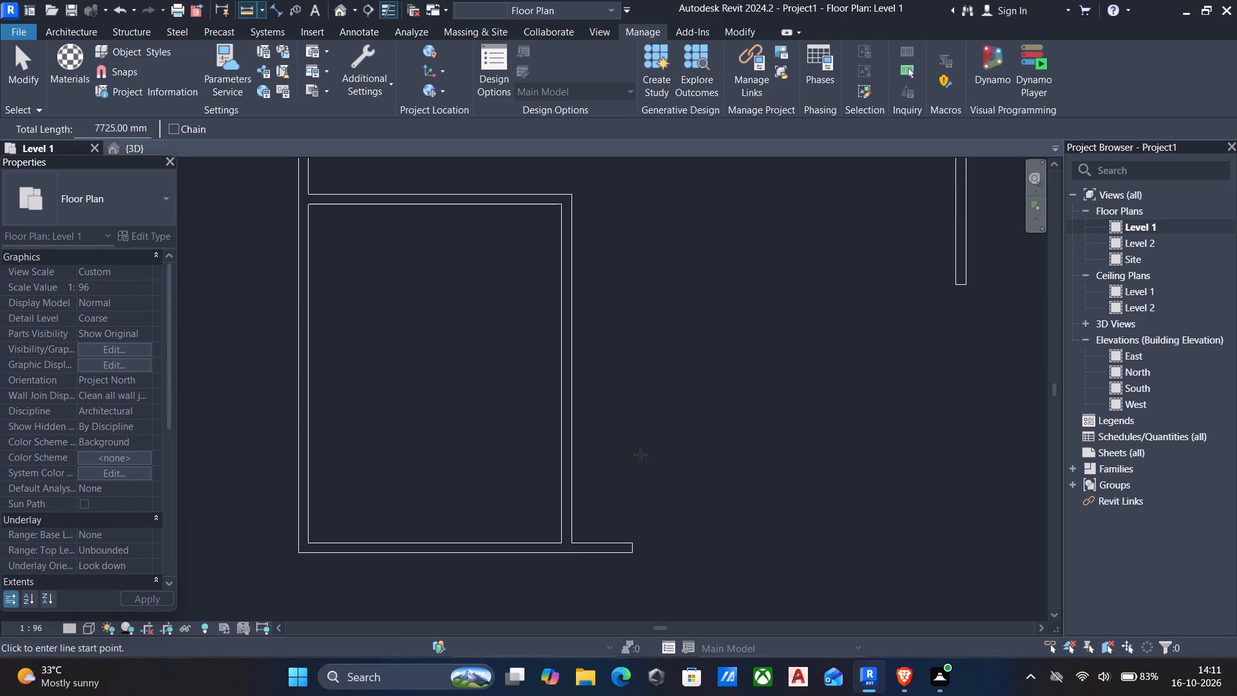
pyautogui.press('Escape')
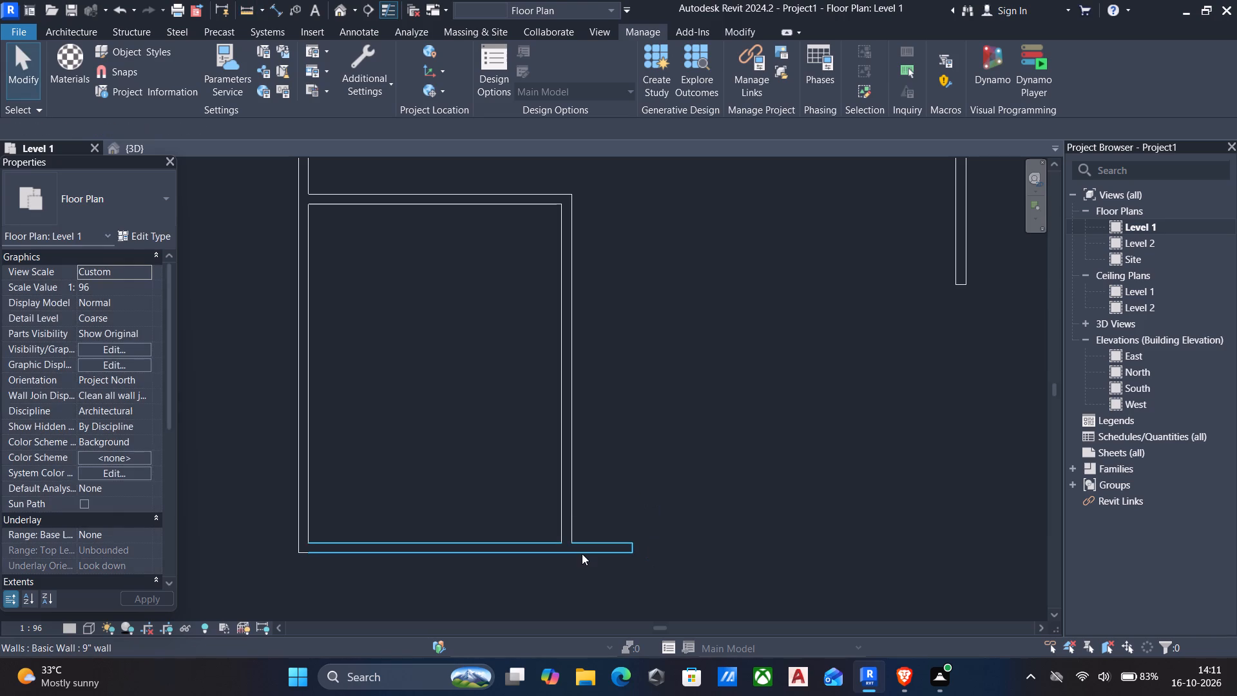
pyautogui.click(581, 554)
pyautogui.moveTo(630, 548); pyautogui.dragTo(867, 548)
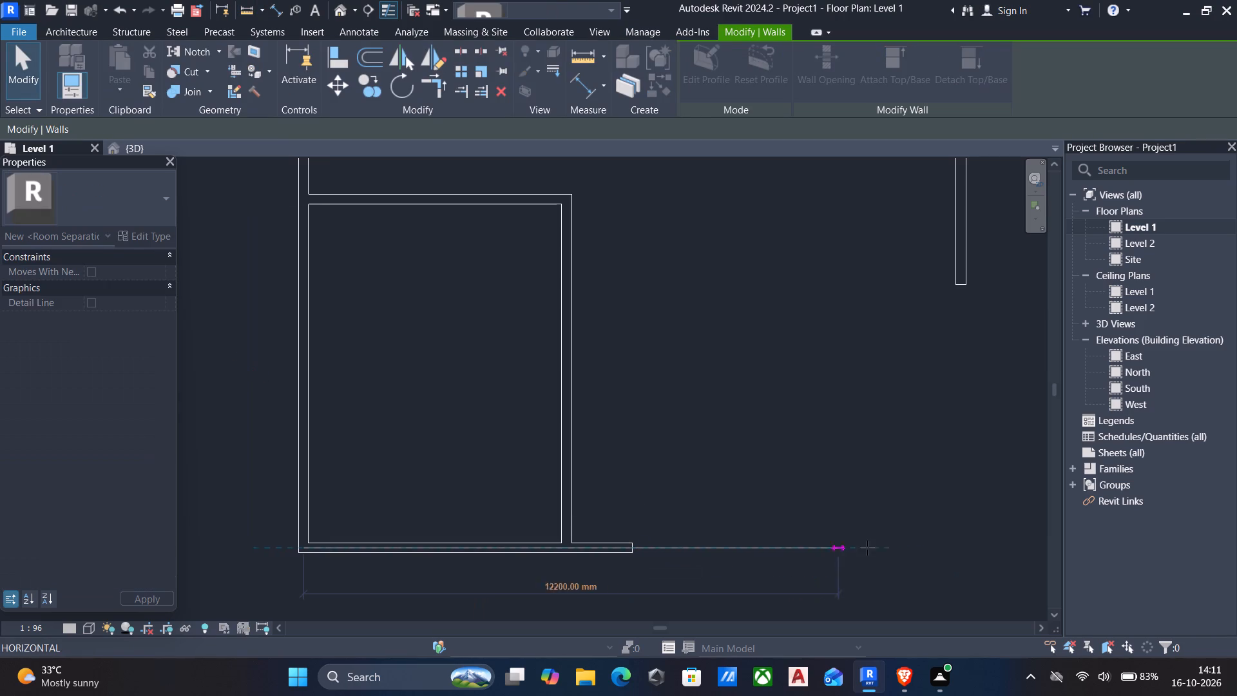
pyautogui.moveTo(867, 548); pyautogui.dragTo(1064, 554)
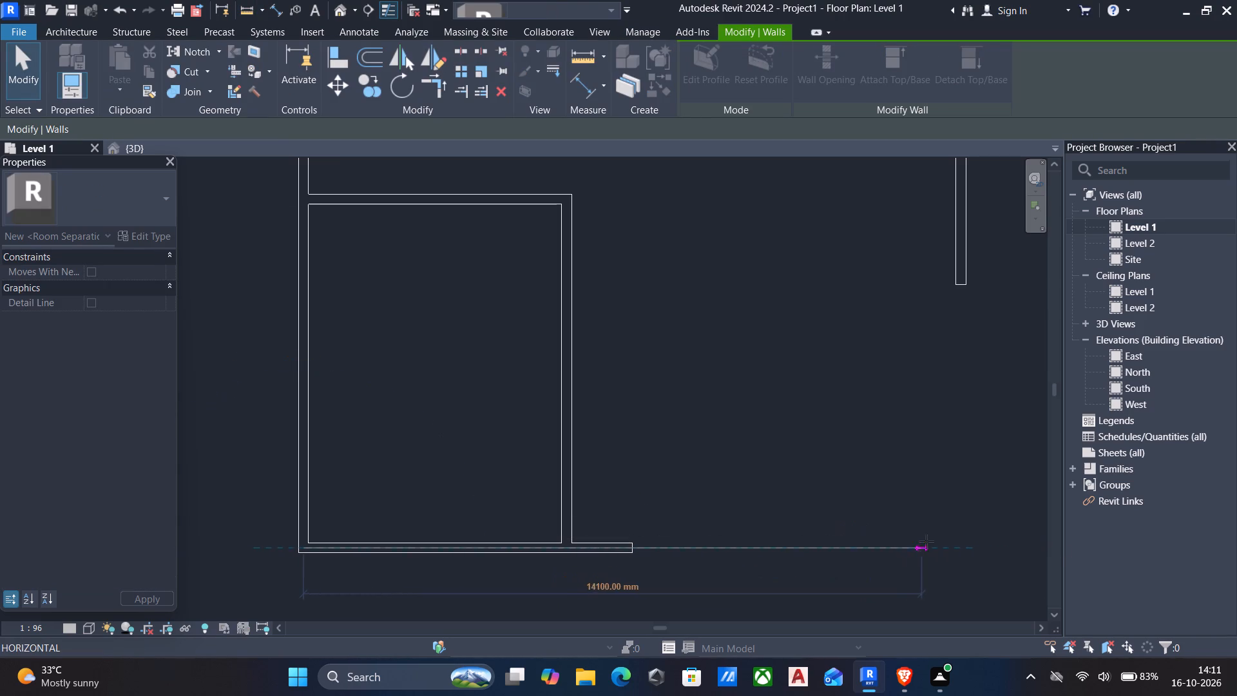
pyautogui.moveTo(934, 546); pyautogui.dragTo(524, 510, button='middle')
pyautogui.scroll(-1, 535, 512)
pyautogui.click(847, 523)
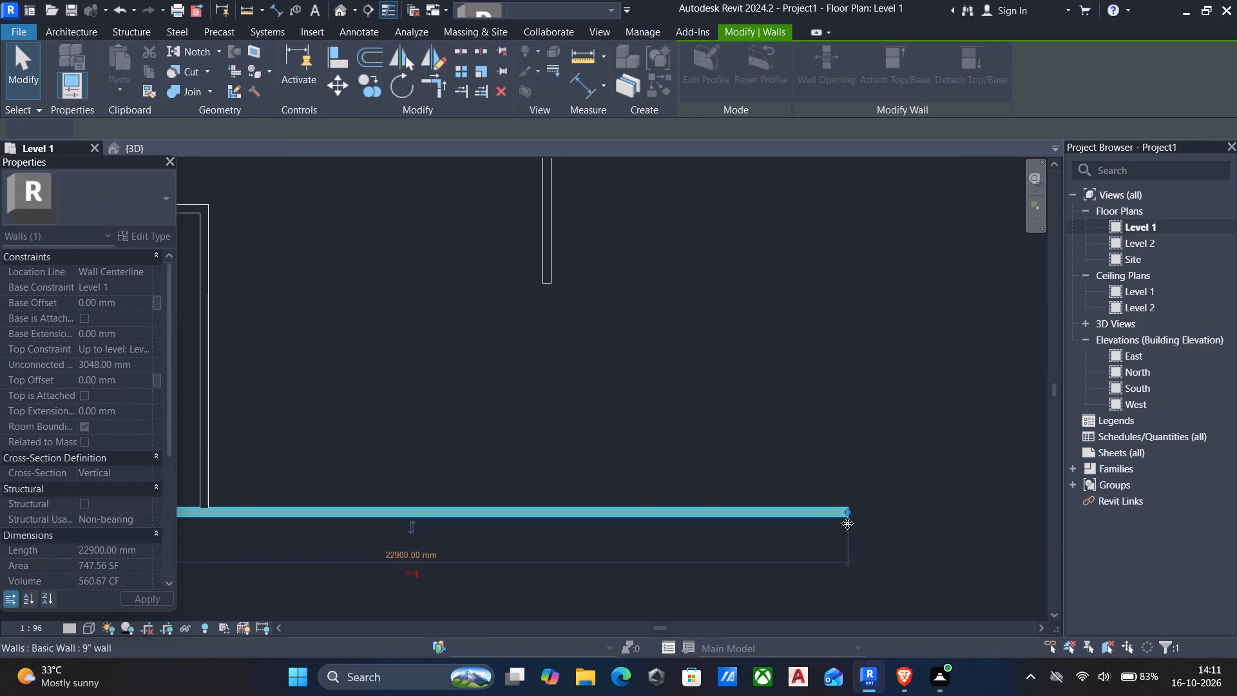
pyautogui.scroll(-2, 682, 474)
pyautogui.press('Escape')
pyautogui.moveTo(495, 440); pyautogui.dragTo(573, 438, button='middle')
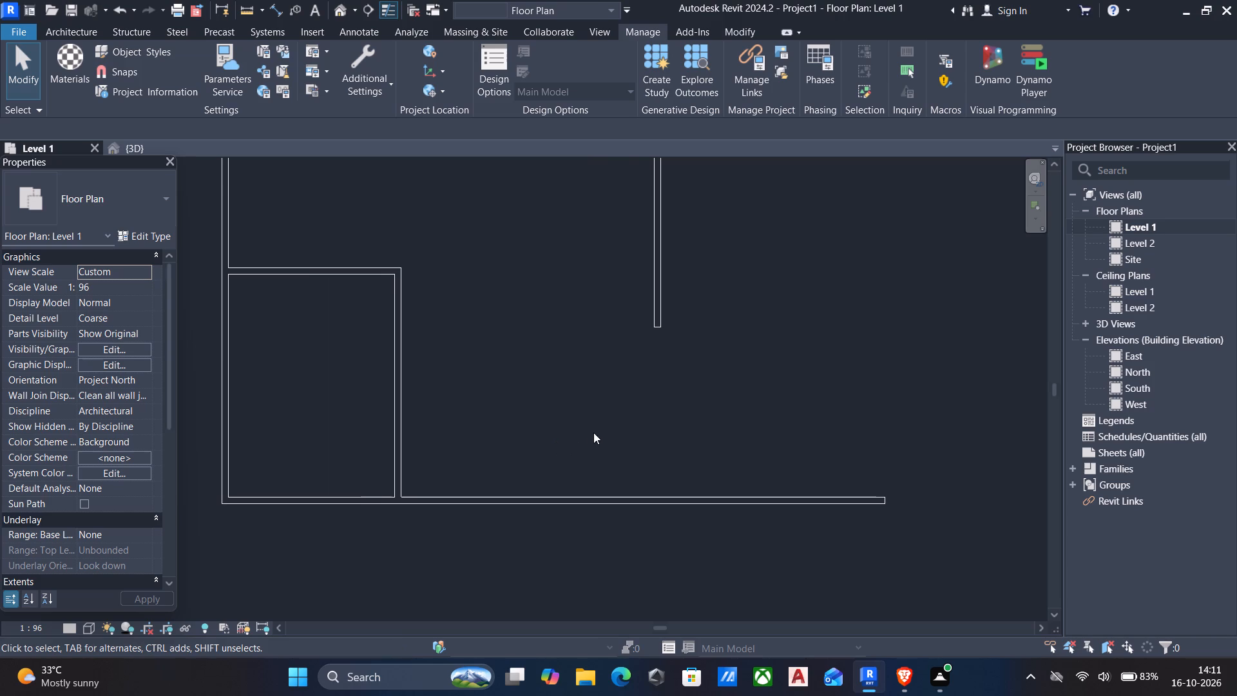
# Draw a 9" wall about 5100 mm long northward from the south wall, starting 4275 mm east of the southwest room's east wall.
pyautogui.click(394, 390)
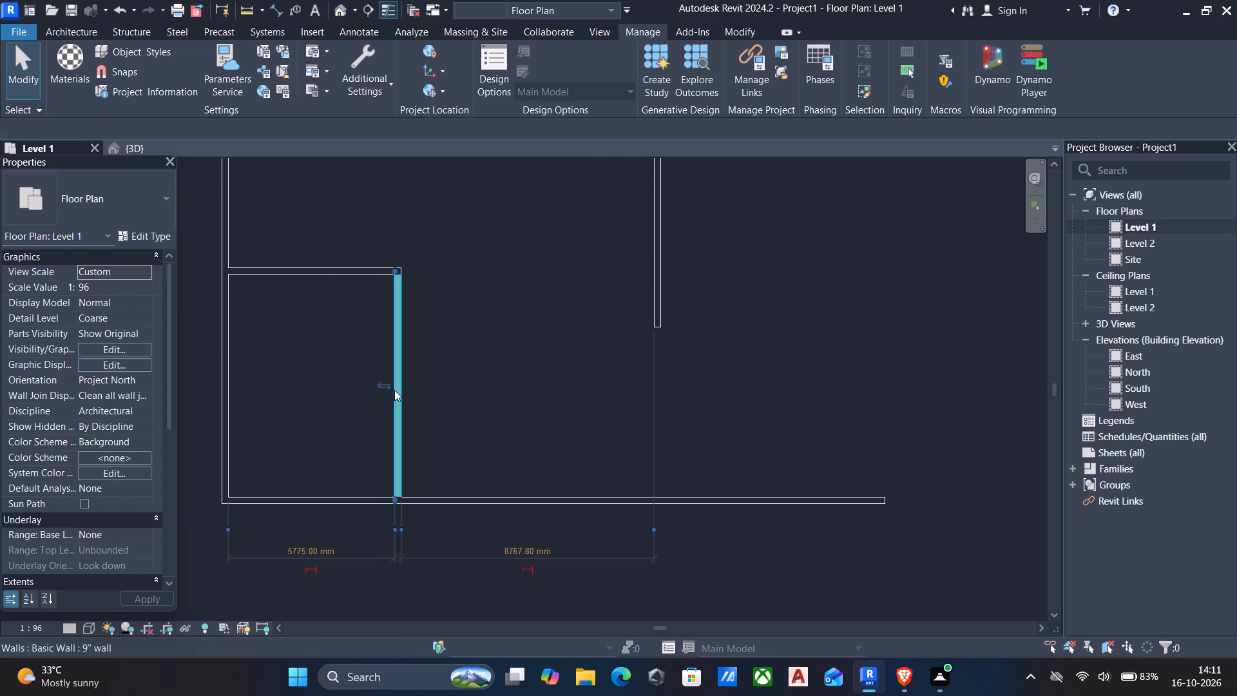
pyautogui.write('cs')
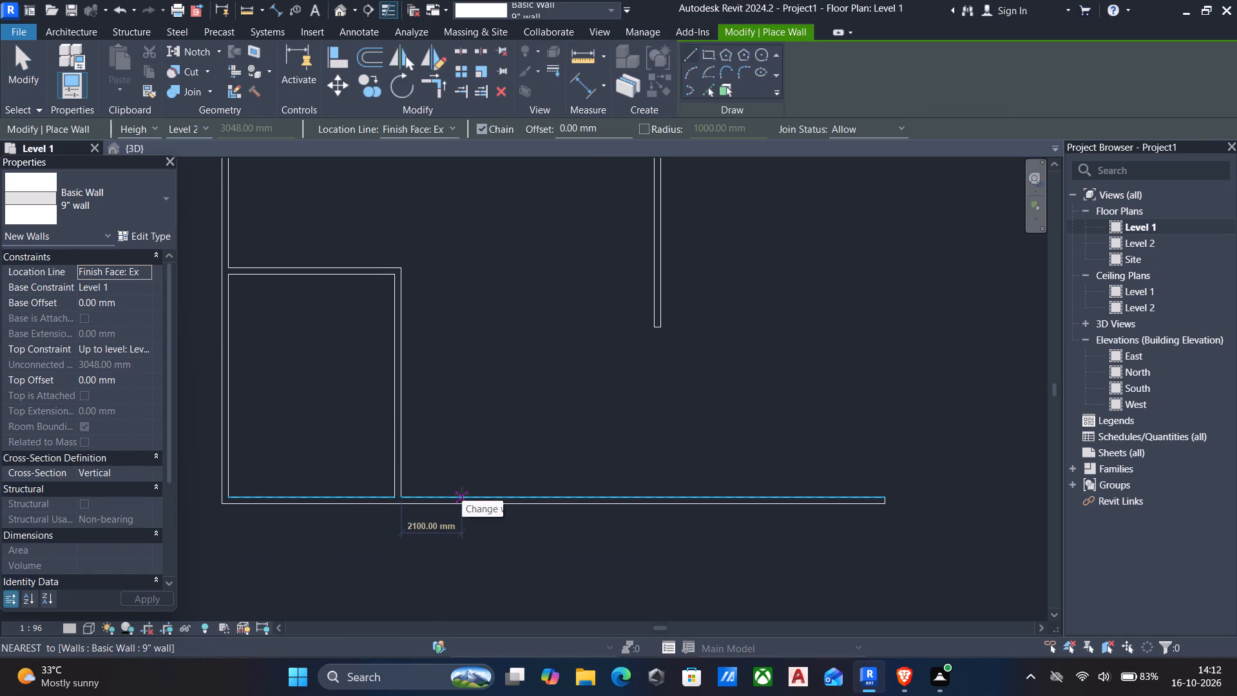
pyautogui.write('427')
pyautogui.press('5')
pyautogui.press('Return')
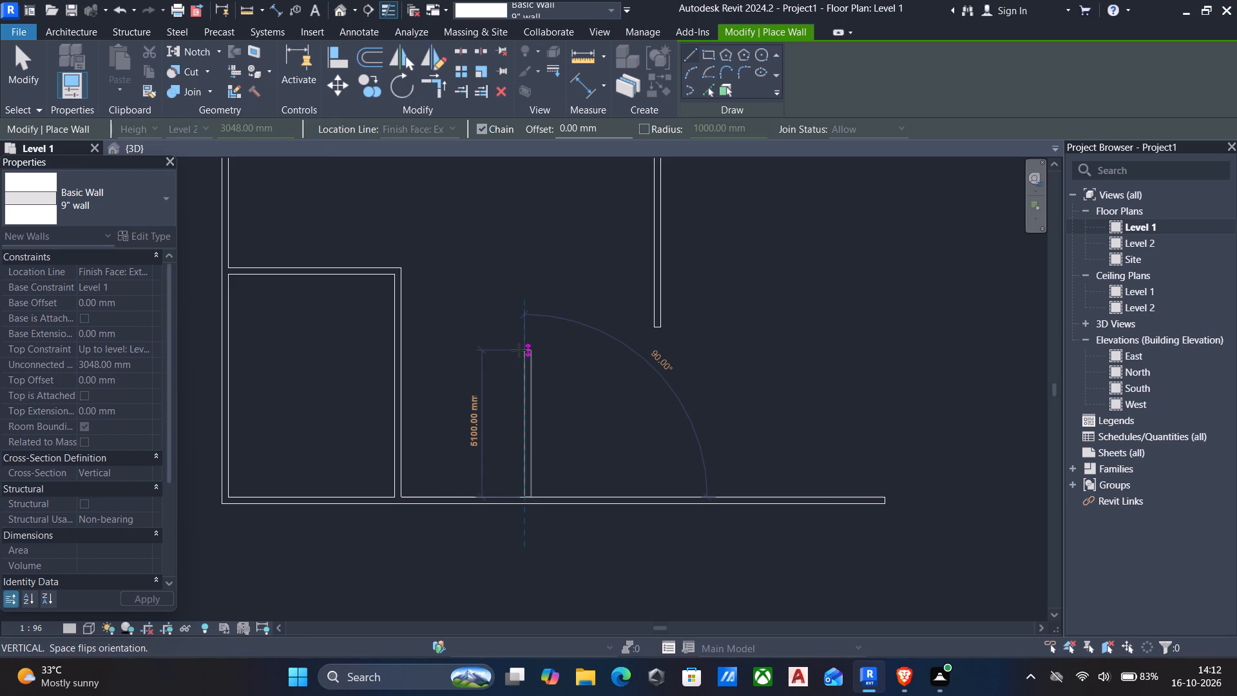
pyautogui.click(519, 350)
pyautogui.press('Escape')
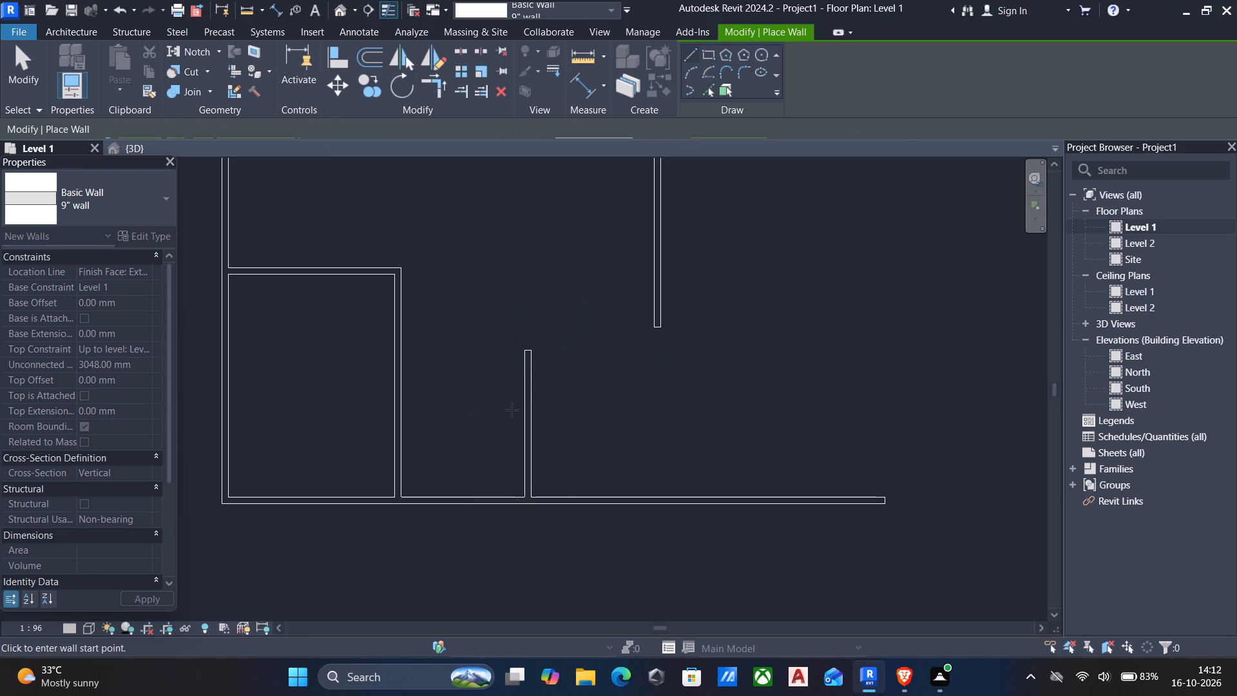
pyautogui.moveTo(512, 410); pyautogui.dragTo(693, 402, button='middle')
pyautogui.scroll(-2, 693, 402)
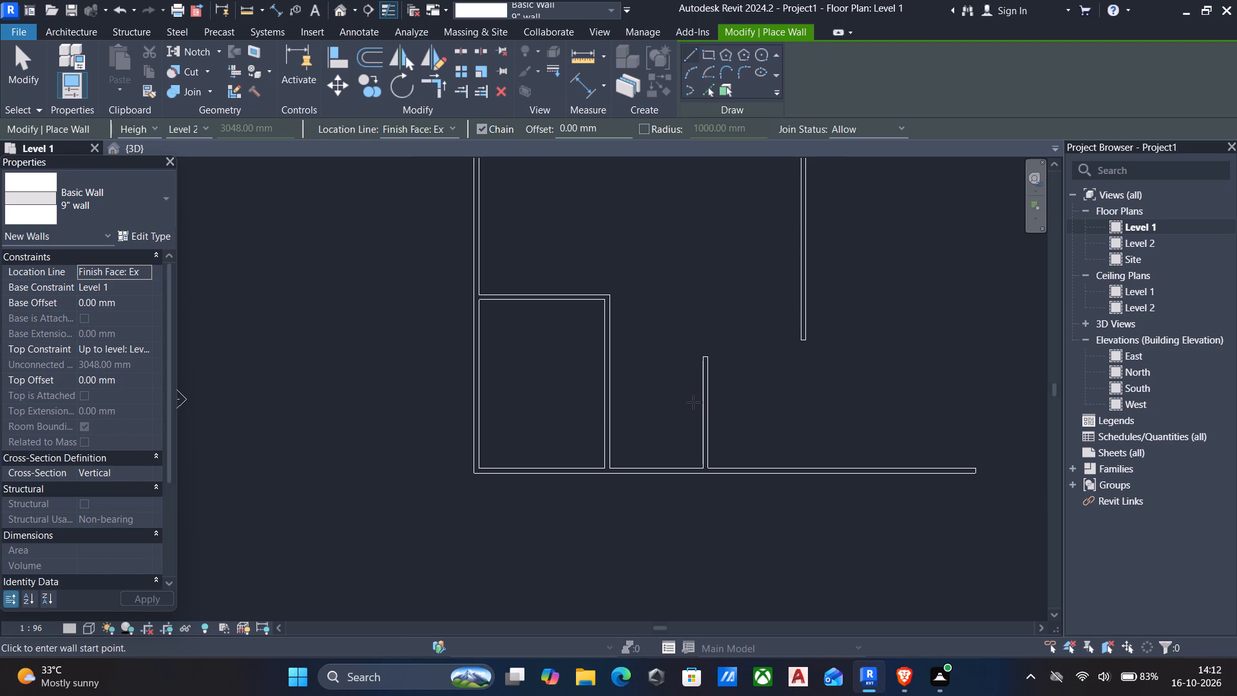
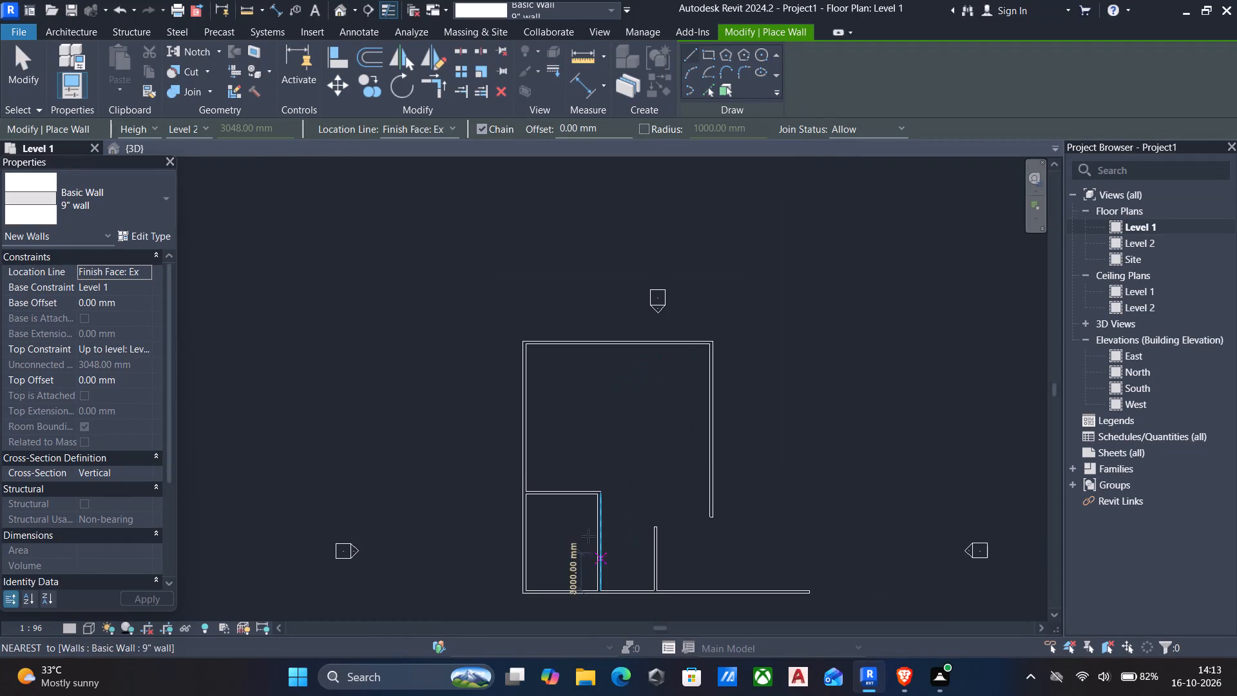
# Draw 9" walls enclosing a small northwest corner room 1800 mm wide and 2775 mm deep inside.
pyautogui.moveTo(505, 372); pyautogui.dragTo(475, 380, button='middle')
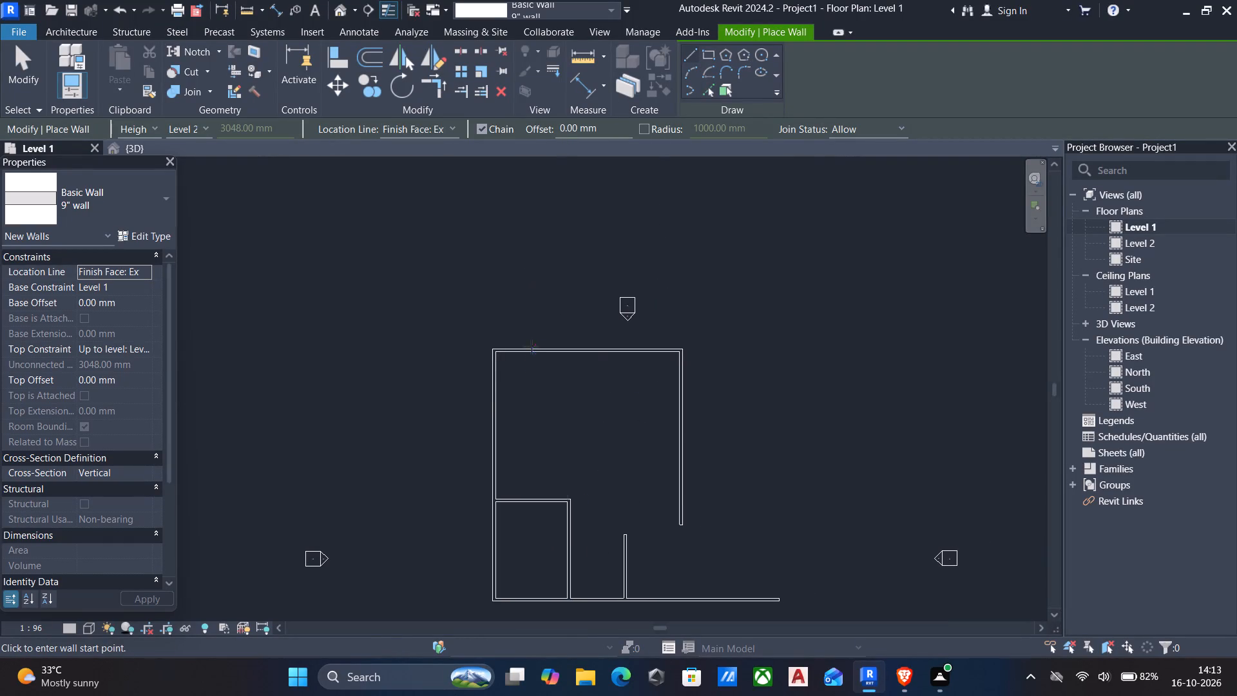
pyautogui.scroll(5, 529, 356)
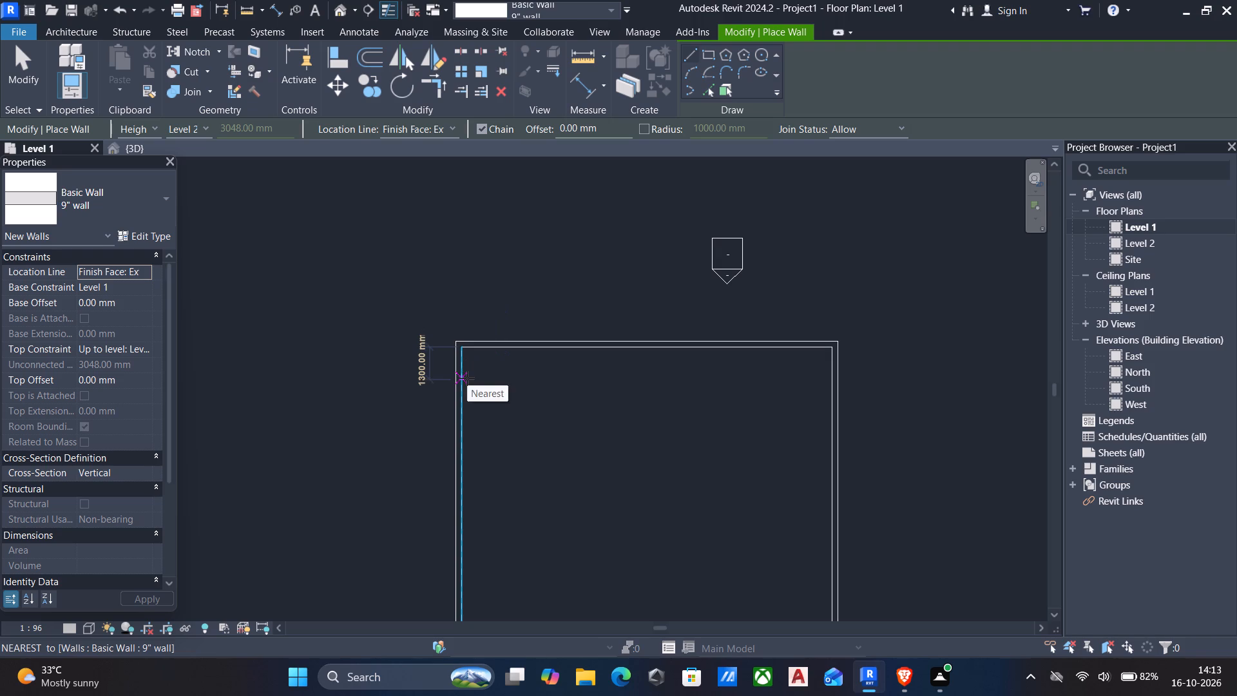
pyautogui.write('2775')
pyautogui.press('Return')
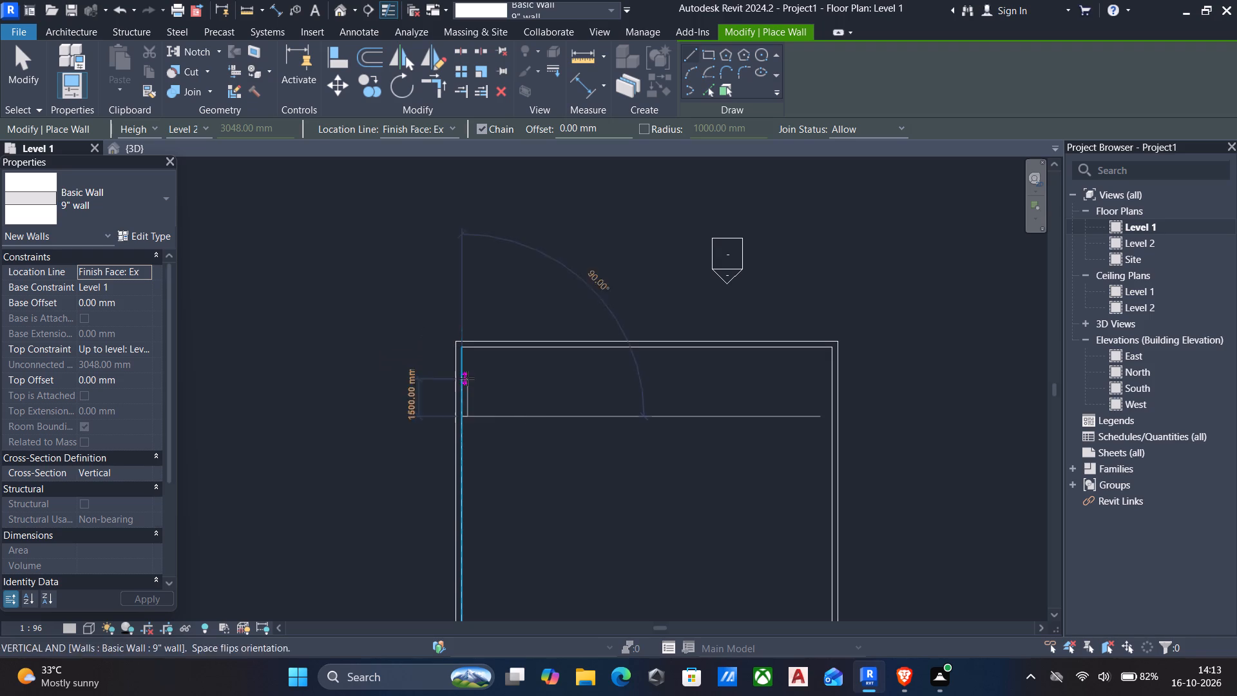
pyautogui.press('space')
pyautogui.press('space')
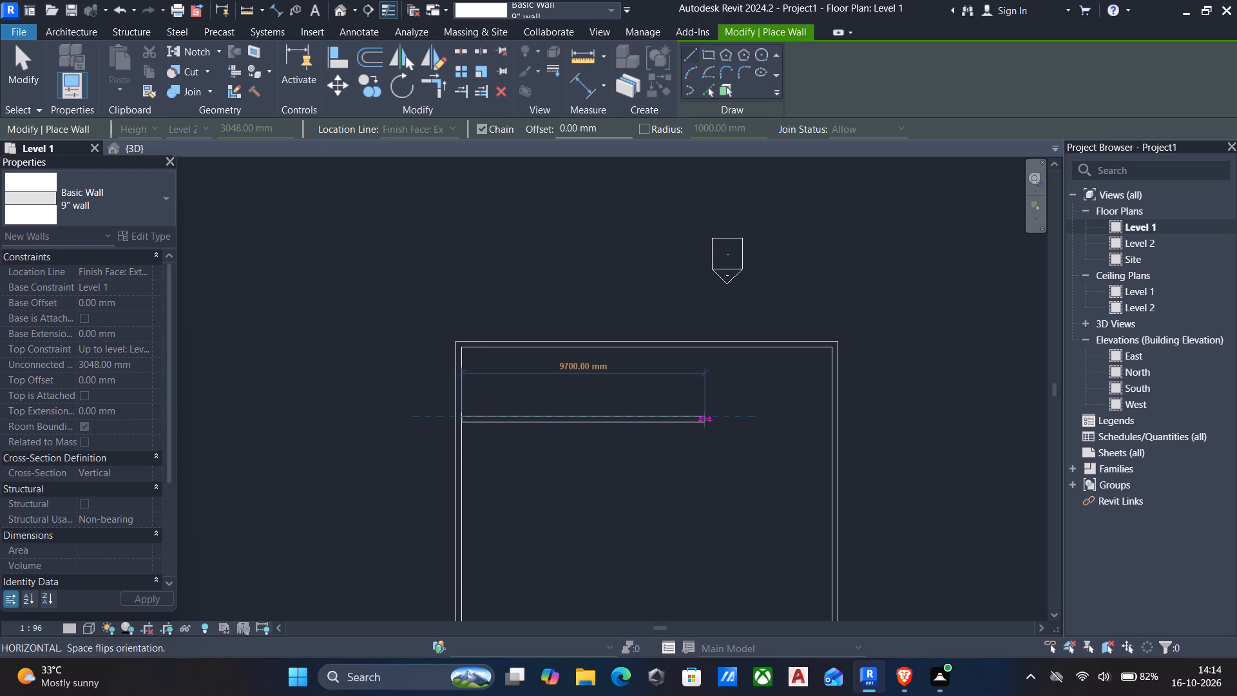
pyautogui.write('1800')
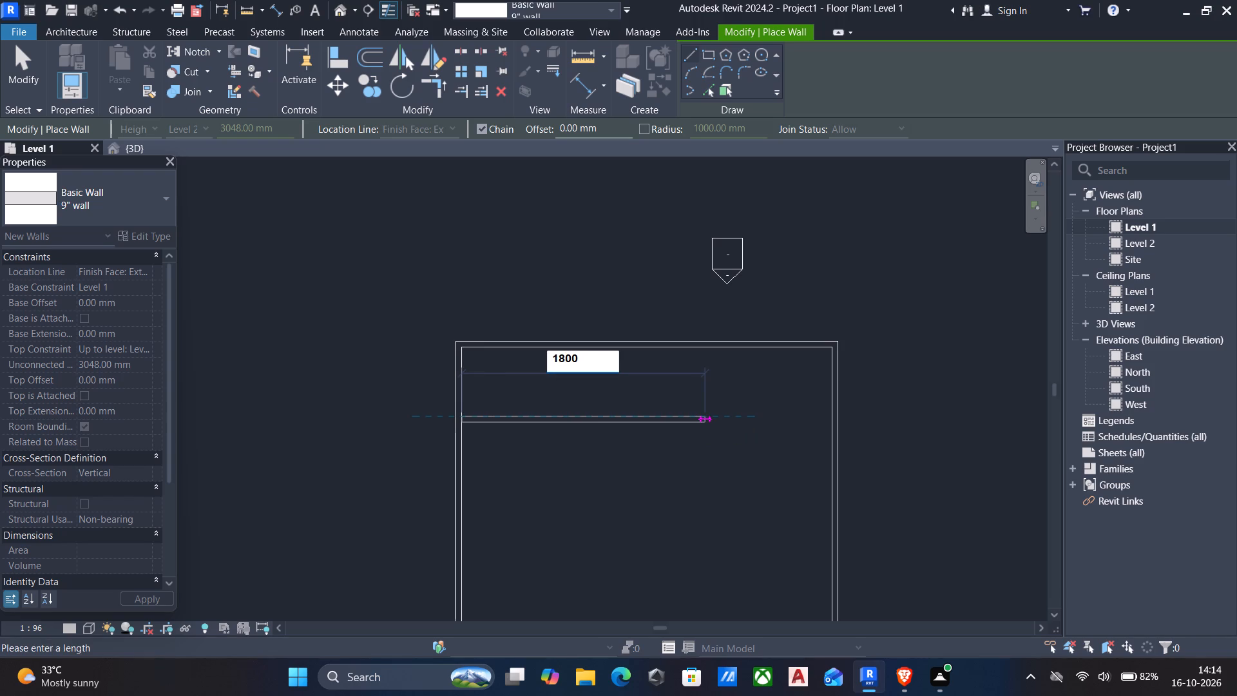
pyautogui.press('Return')
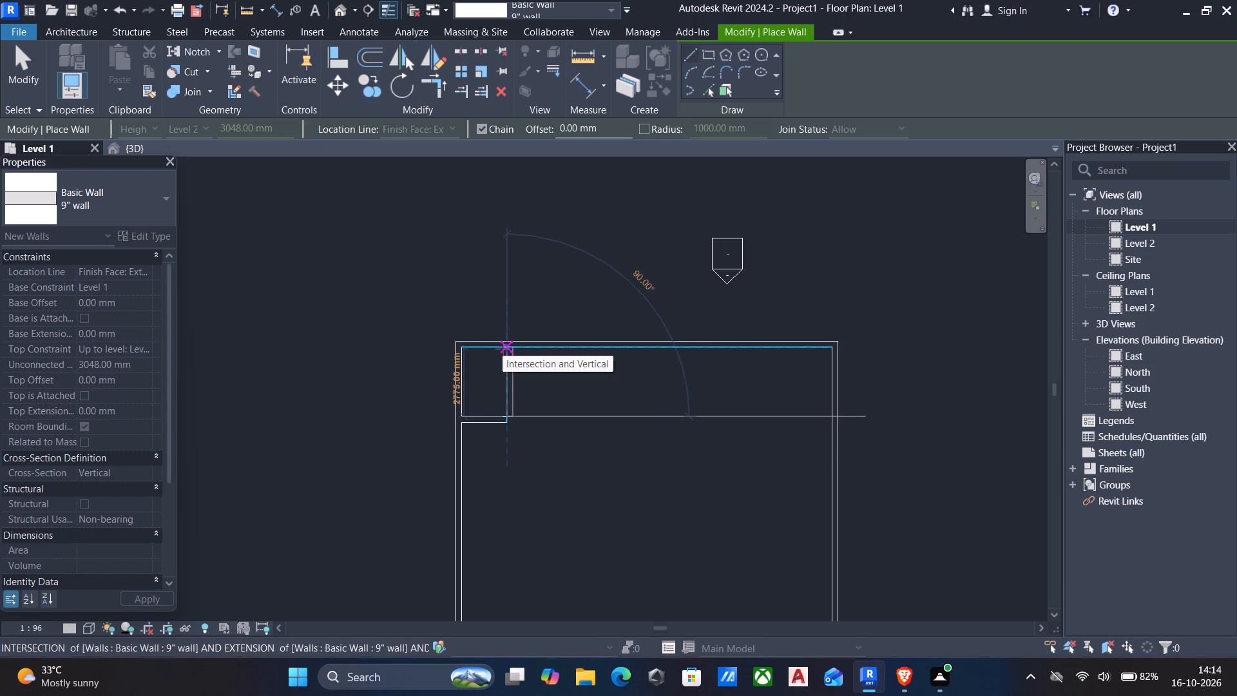
pyautogui.click(503, 348)
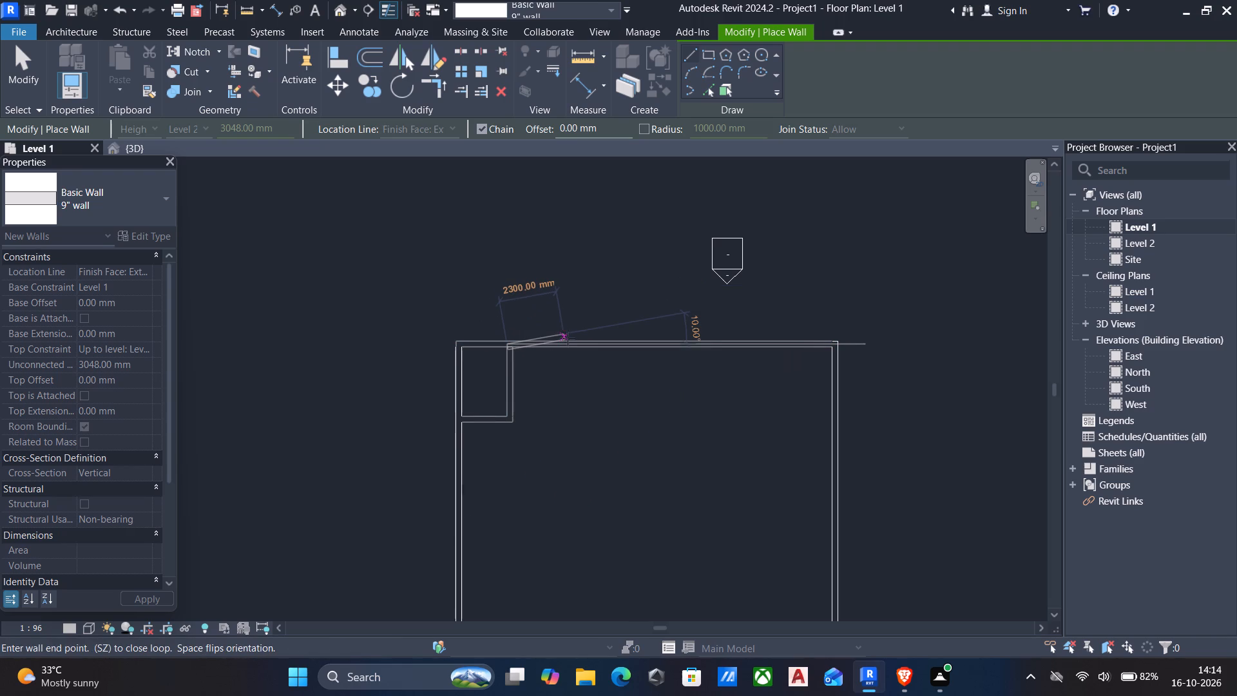
pyautogui.press('Escape')
# Measure the inside width and depth of the small northwest corner room.
pyautogui.write('dd')
pyautogui.scroll(6, 537, 416)
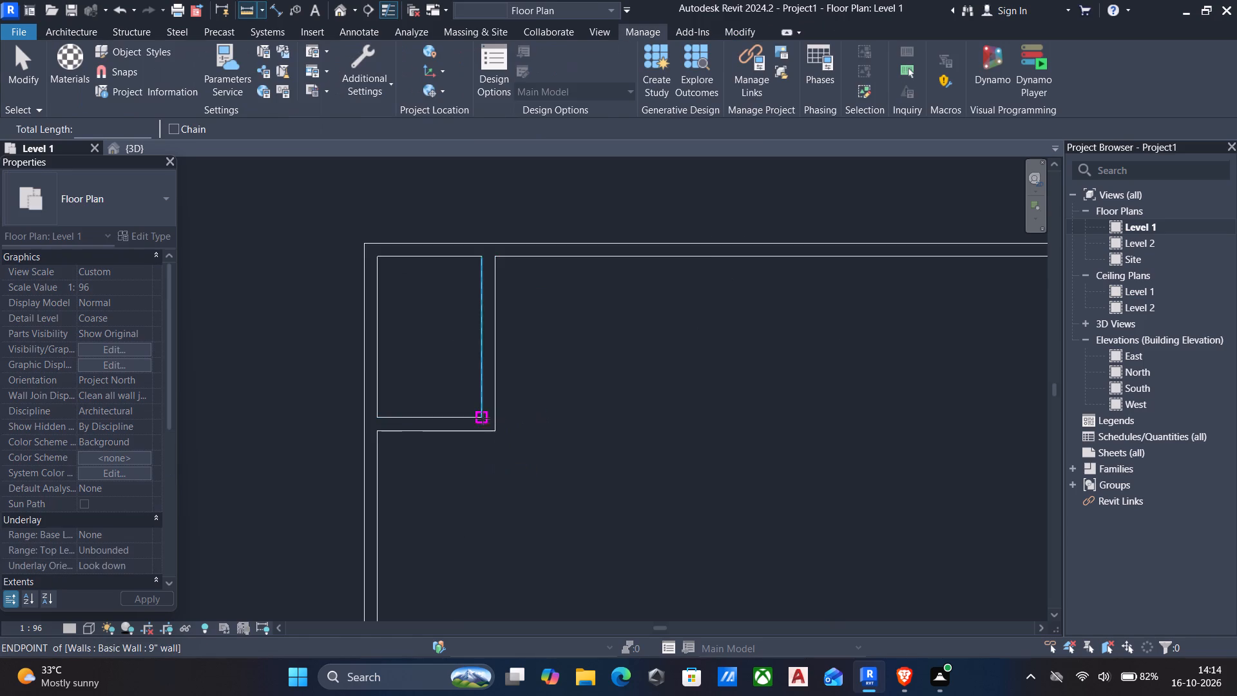
pyautogui.scroll(4, 481, 418)
pyautogui.click(481, 417)
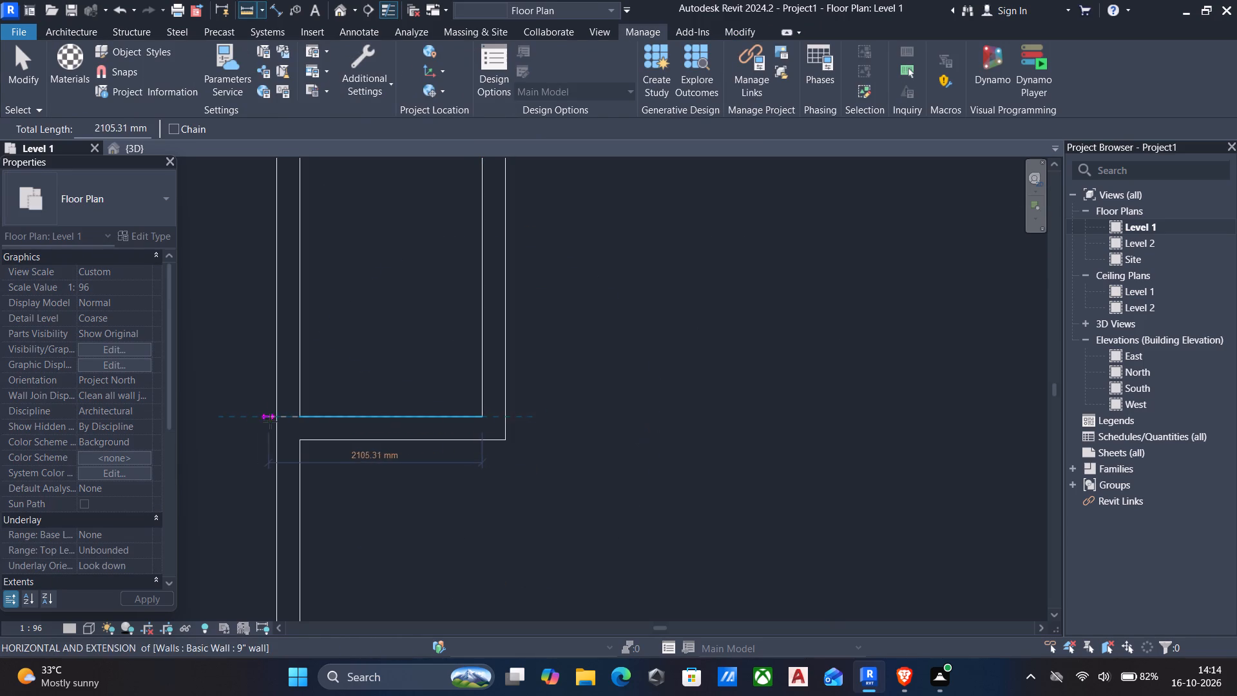
pyautogui.click(305, 420)
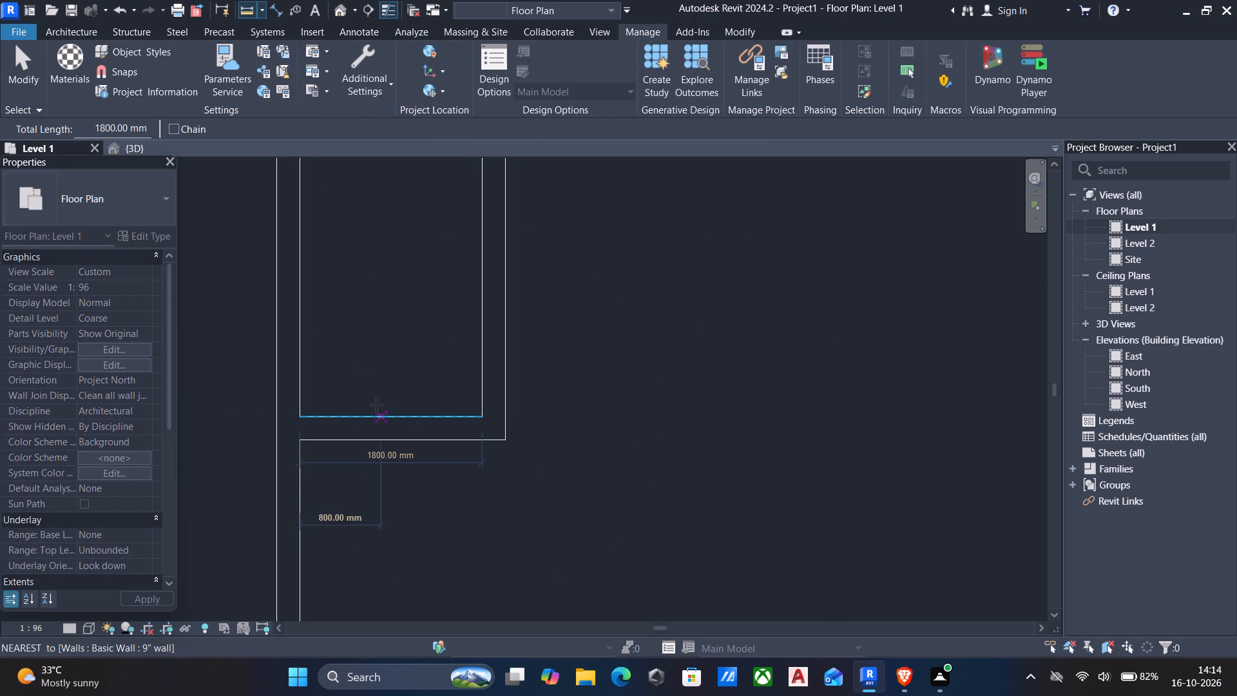
pyautogui.moveTo(295, 308); pyautogui.dragTo(354, 425, button='middle')
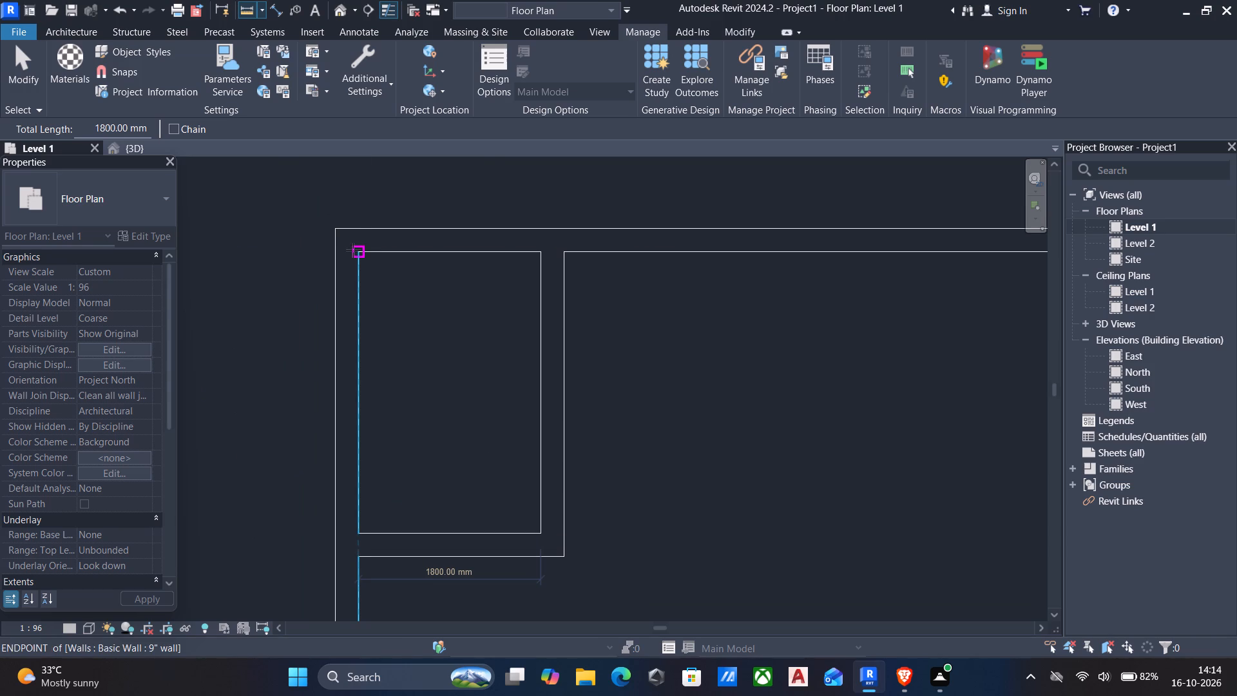
pyautogui.click(360, 252)
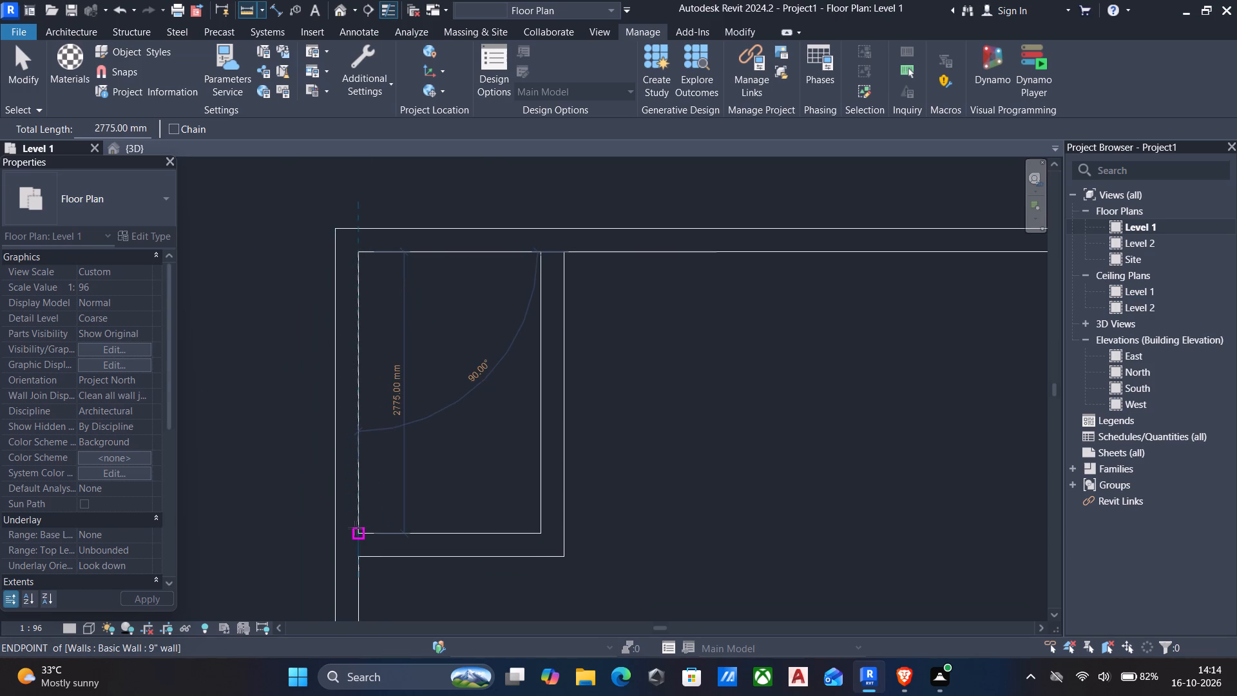
pyautogui.click(356, 528)
pyautogui.moveTo(358, 522); pyautogui.dragTo(363, 427, button='middle')
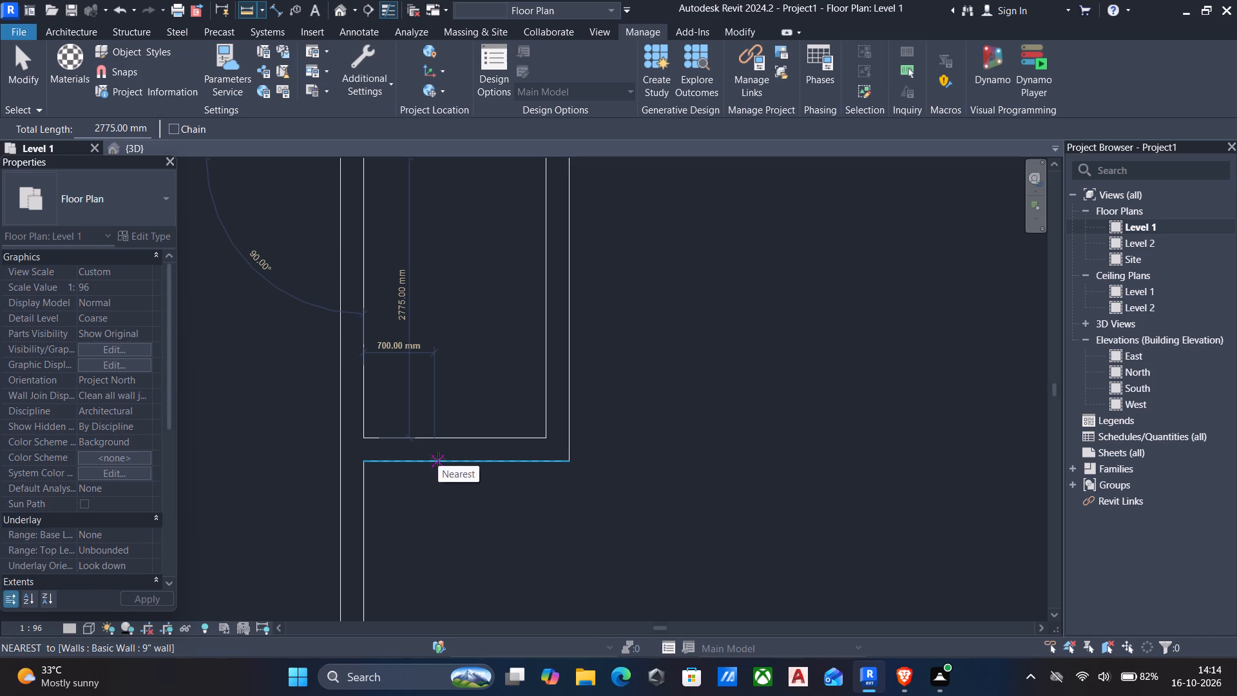
pyautogui.moveTo(444, 483); pyautogui.dragTo(415, 400, button='middle')
pyautogui.press('Escape')
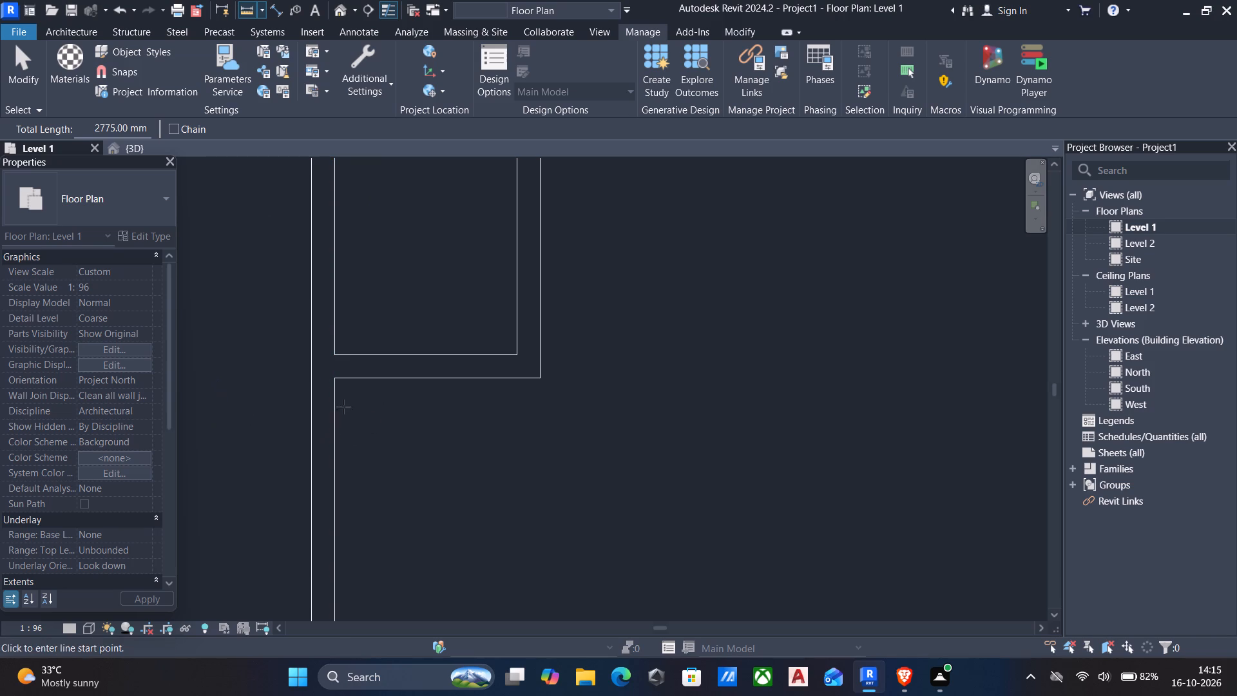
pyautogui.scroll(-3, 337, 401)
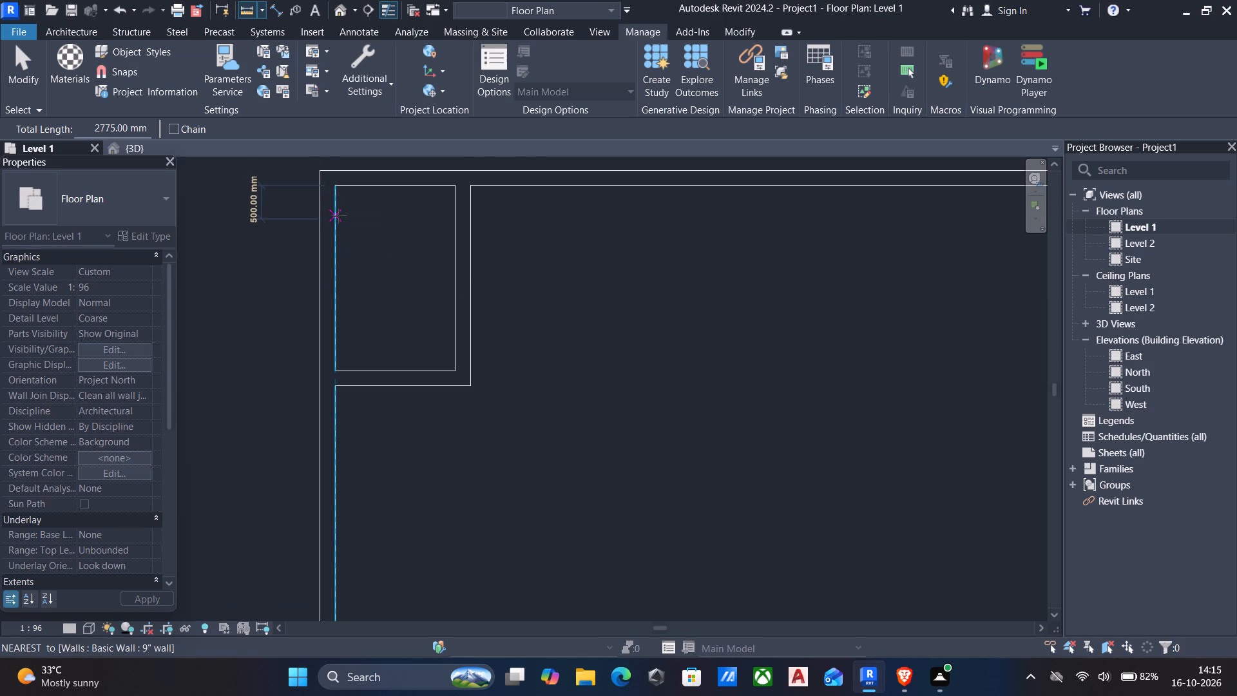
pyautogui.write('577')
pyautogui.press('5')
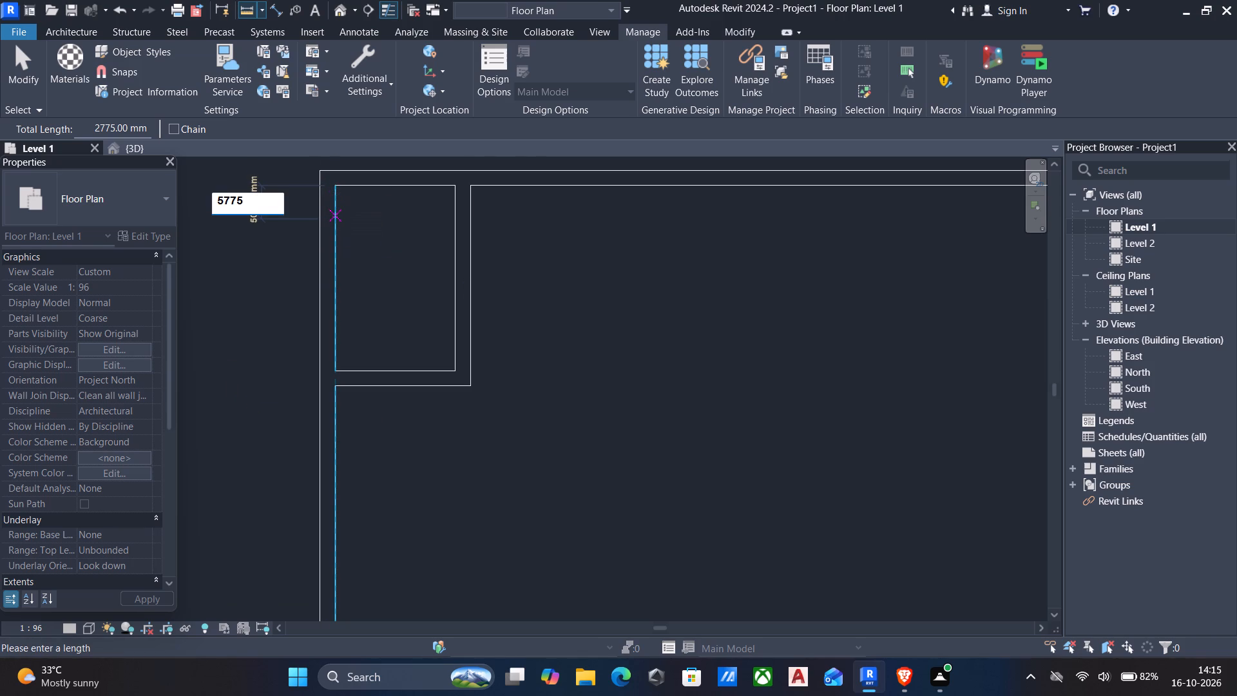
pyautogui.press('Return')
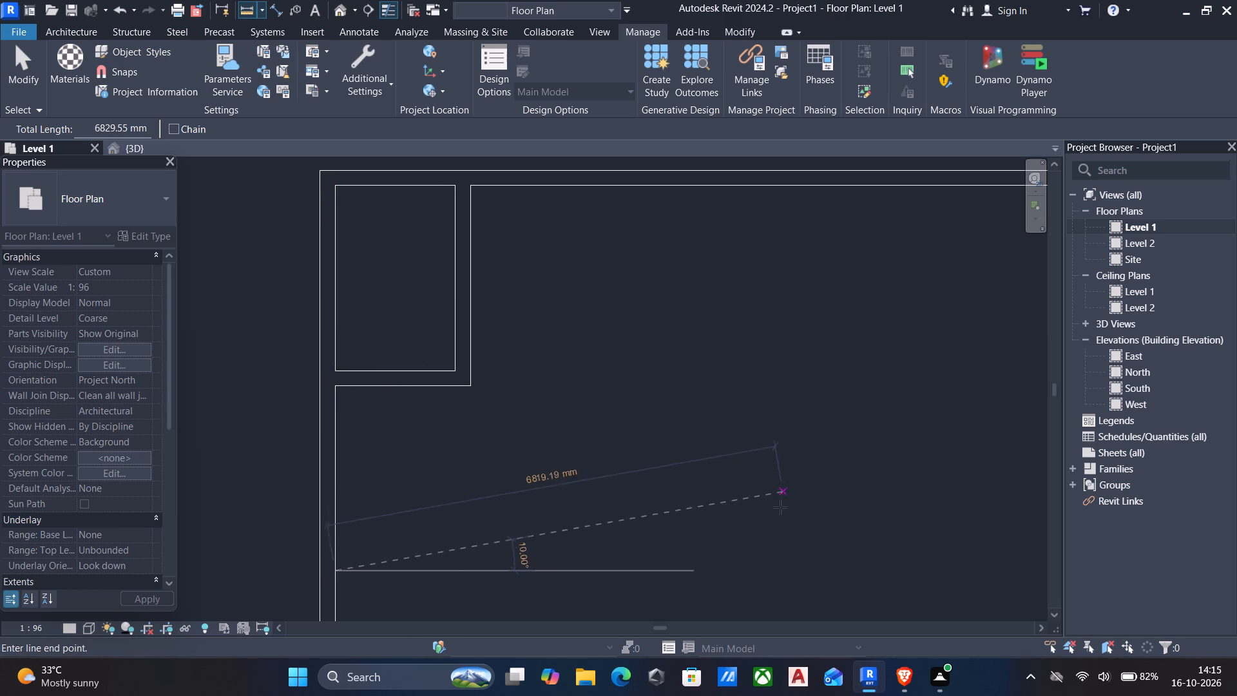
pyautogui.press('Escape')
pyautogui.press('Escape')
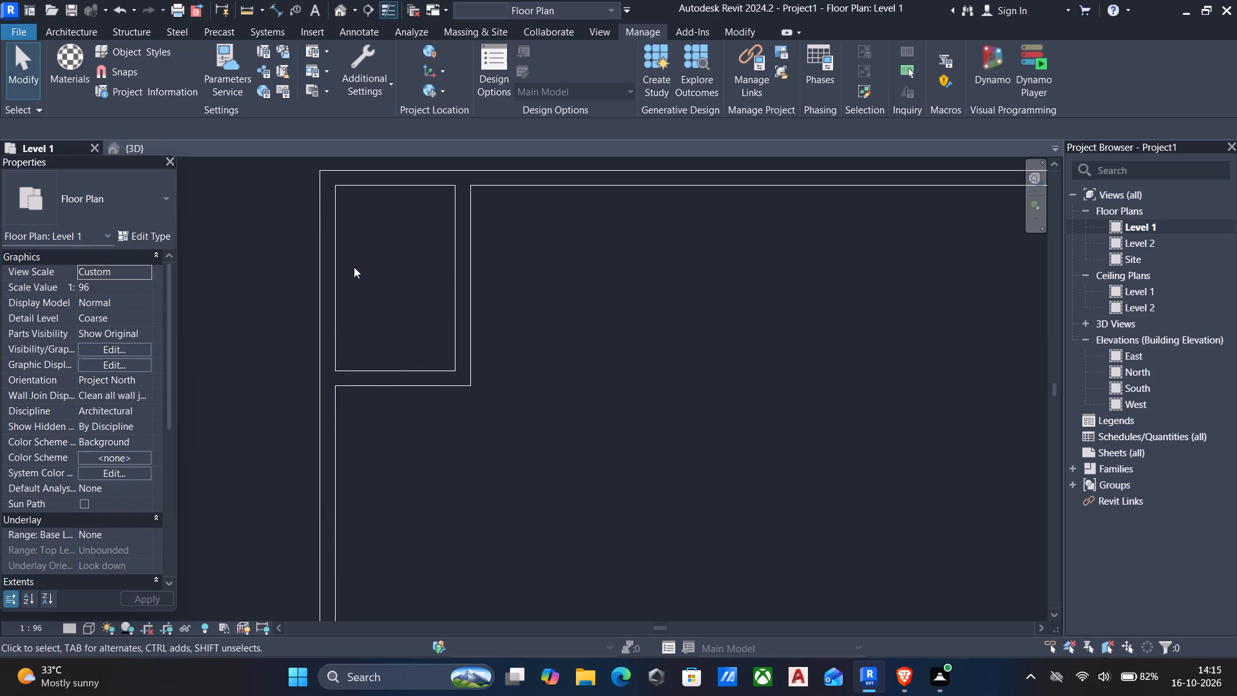
# Start a new wall of the same type as the existing west 9" wall.
pyautogui.click(332, 281)
pyautogui.press('c')
pyautogui.press('s')
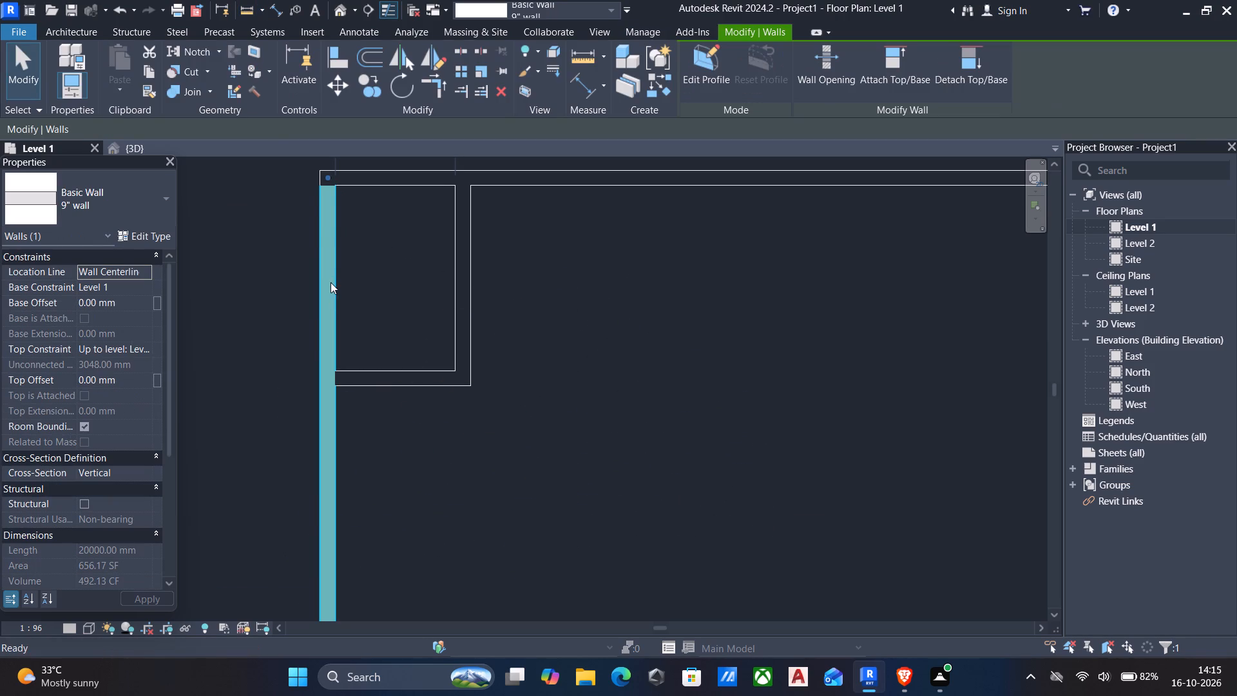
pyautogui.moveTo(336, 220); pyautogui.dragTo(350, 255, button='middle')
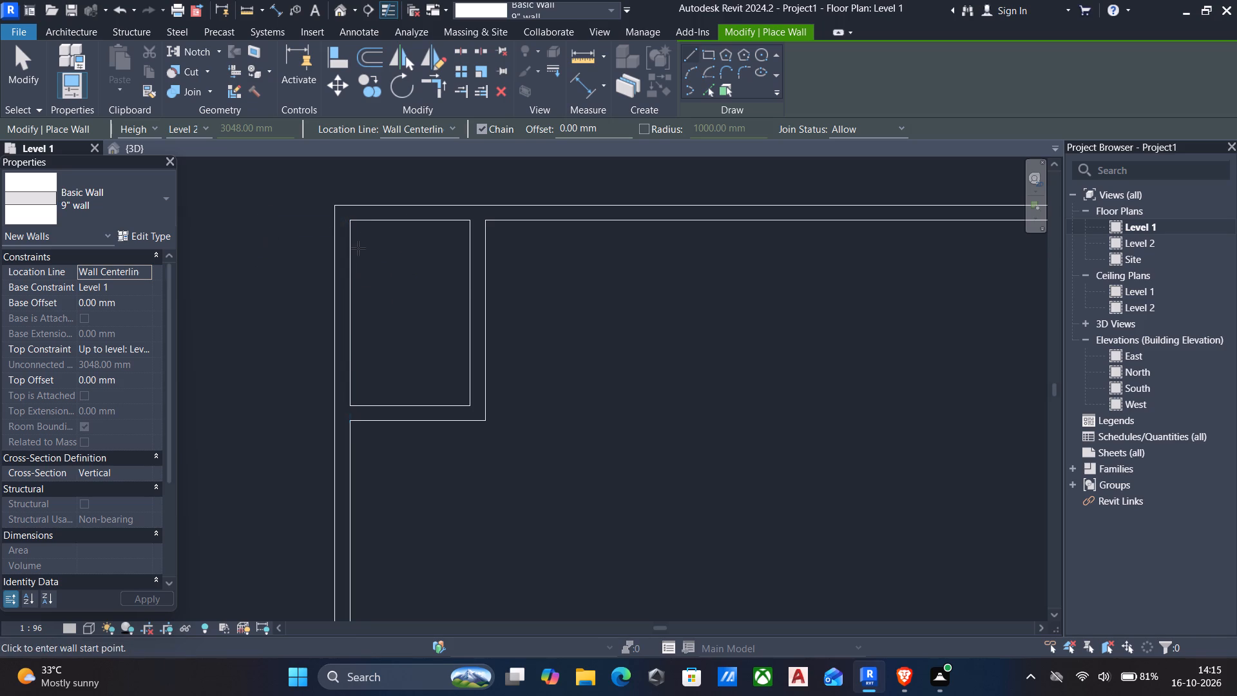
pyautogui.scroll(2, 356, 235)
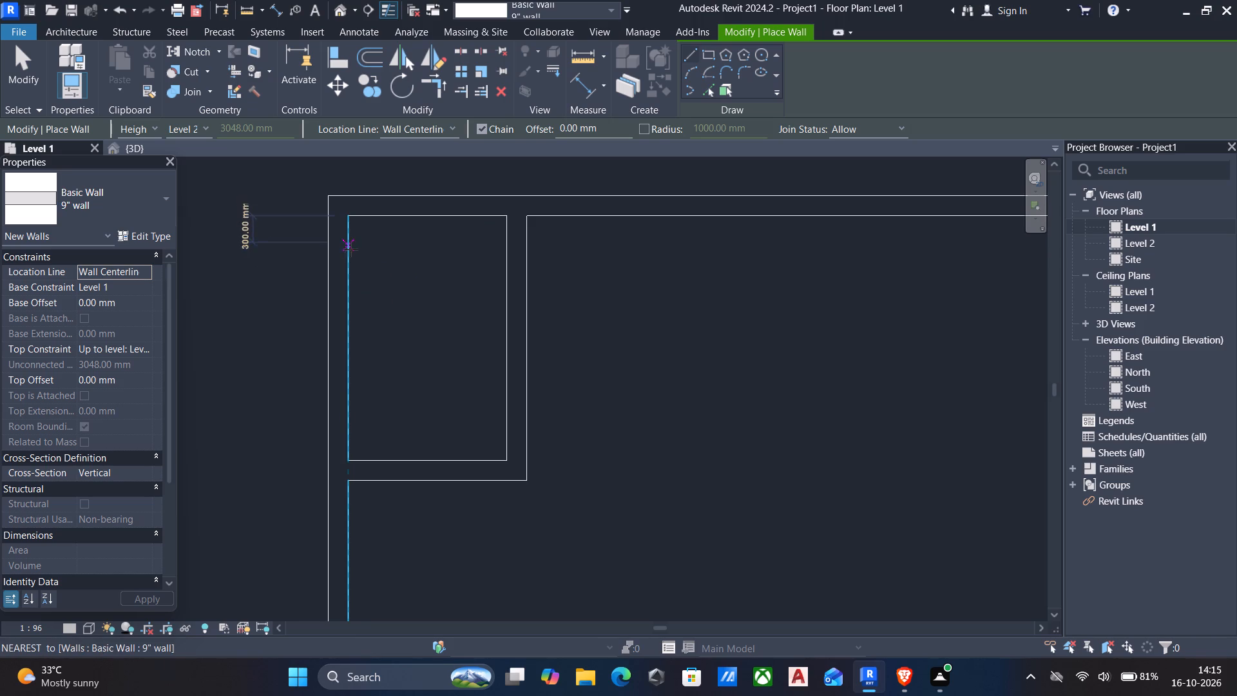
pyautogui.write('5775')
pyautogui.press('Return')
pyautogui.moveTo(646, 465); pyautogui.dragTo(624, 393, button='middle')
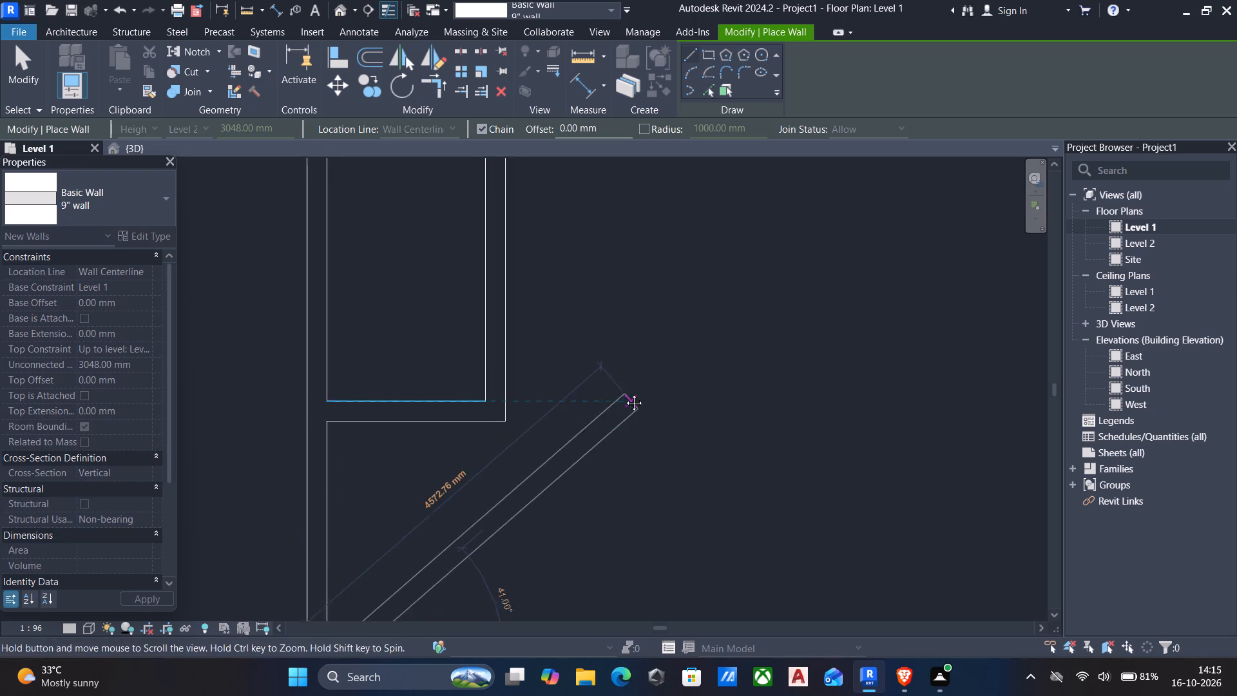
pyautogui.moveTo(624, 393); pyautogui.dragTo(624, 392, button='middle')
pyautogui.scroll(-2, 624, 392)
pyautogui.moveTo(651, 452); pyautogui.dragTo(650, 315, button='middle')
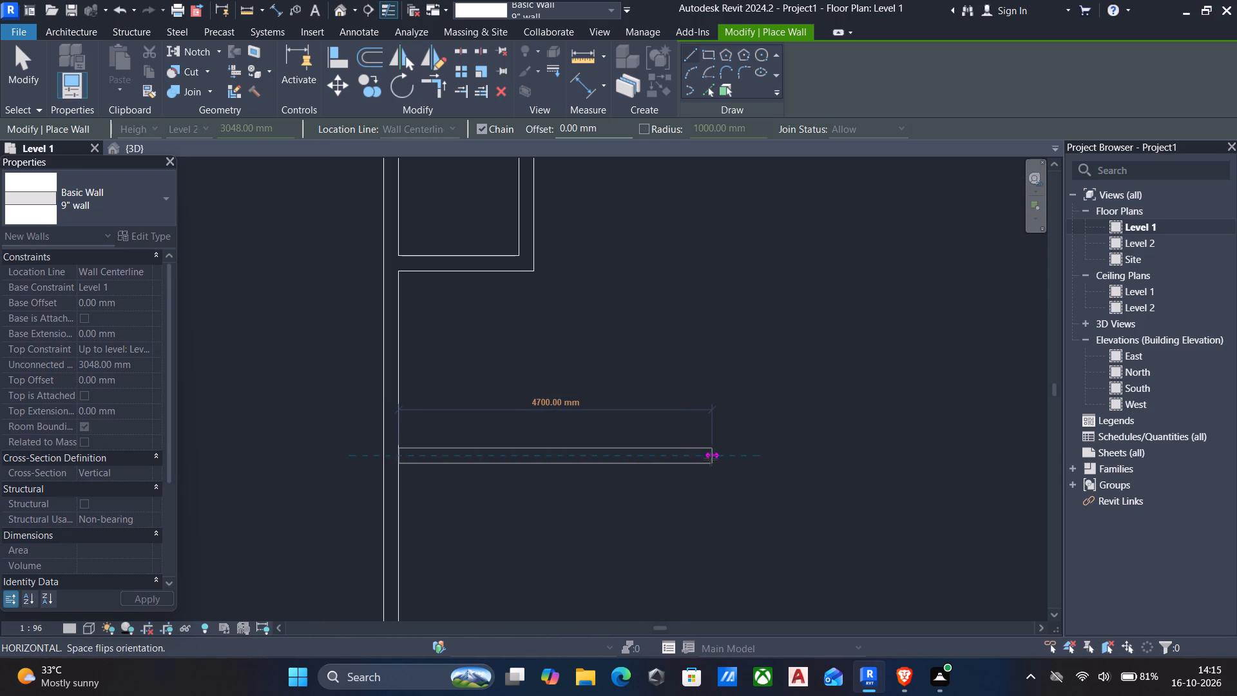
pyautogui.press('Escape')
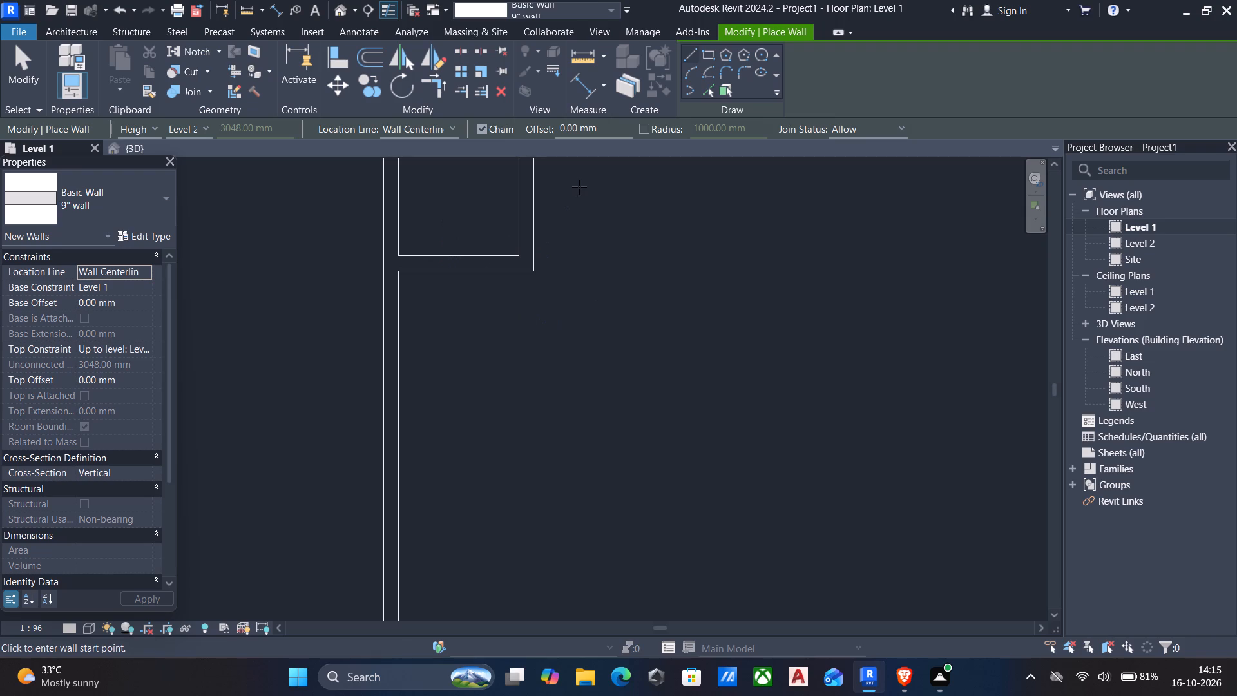
# With location line Finish Face: Exterior, draw 9" walls enclosing a 5775 by 5775 mm inside area around the small northwest room.
pyautogui.click(440, 127)
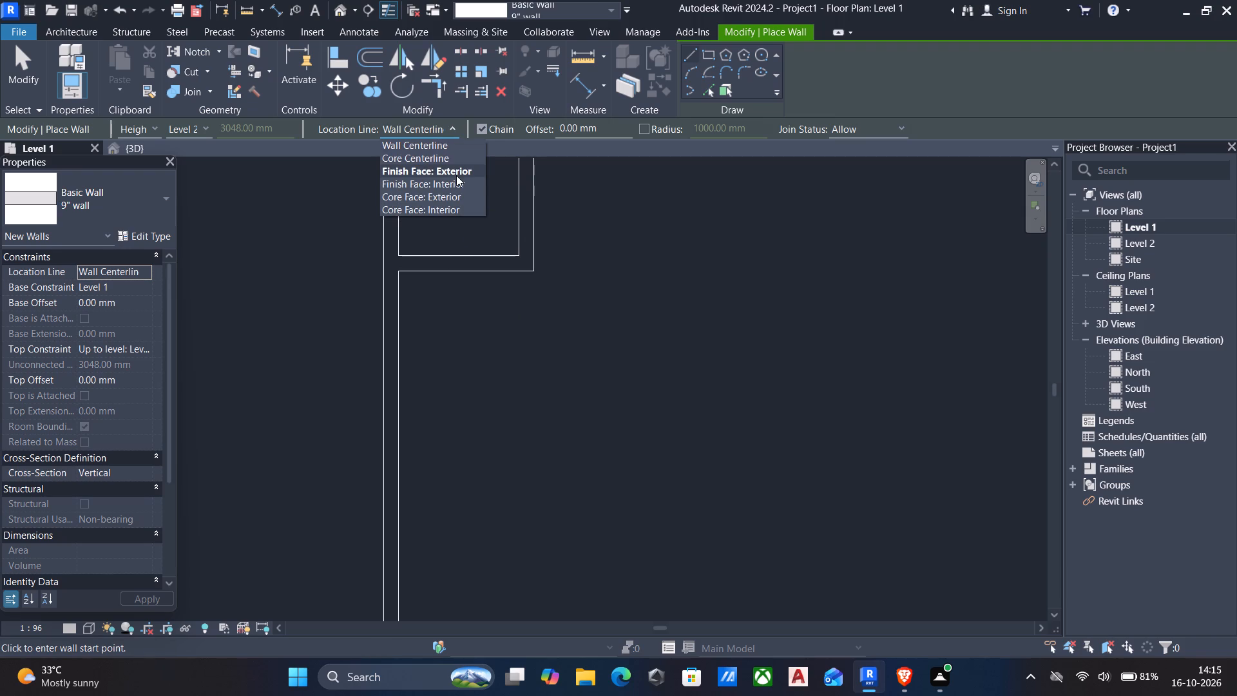
pyautogui.click(441, 168)
pyautogui.moveTo(559, 324); pyautogui.dragTo(653, 429, button='middle')
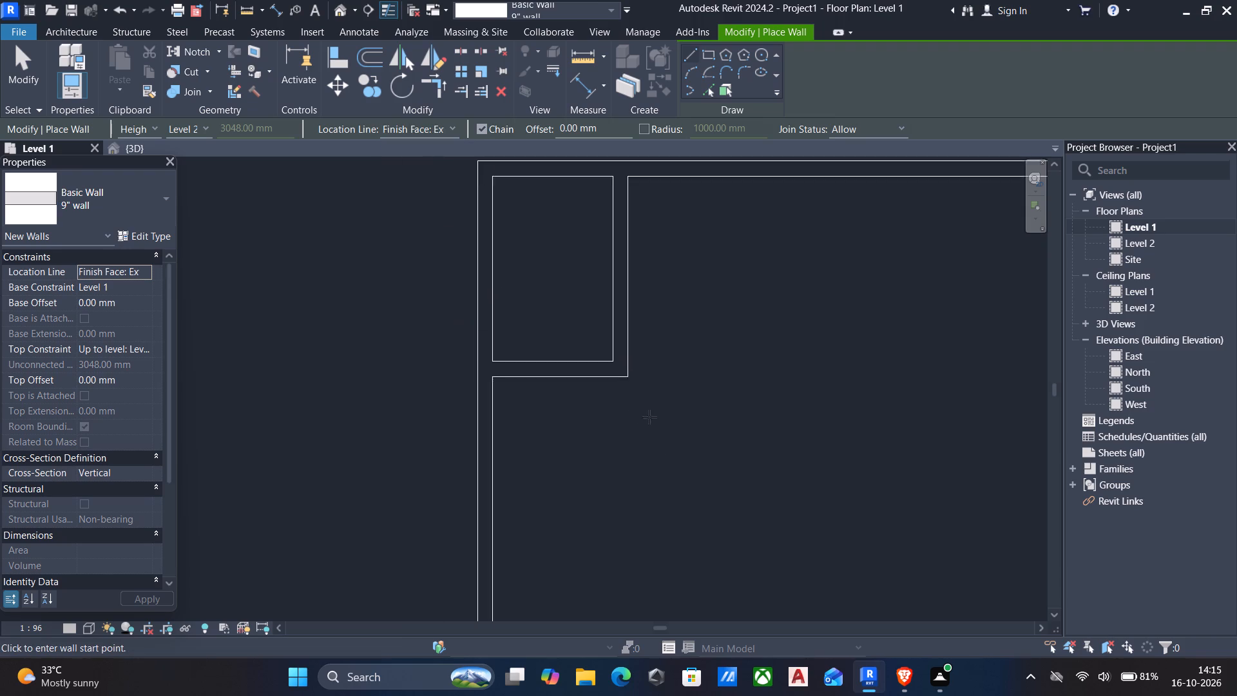
pyautogui.scroll(-3, 644, 411)
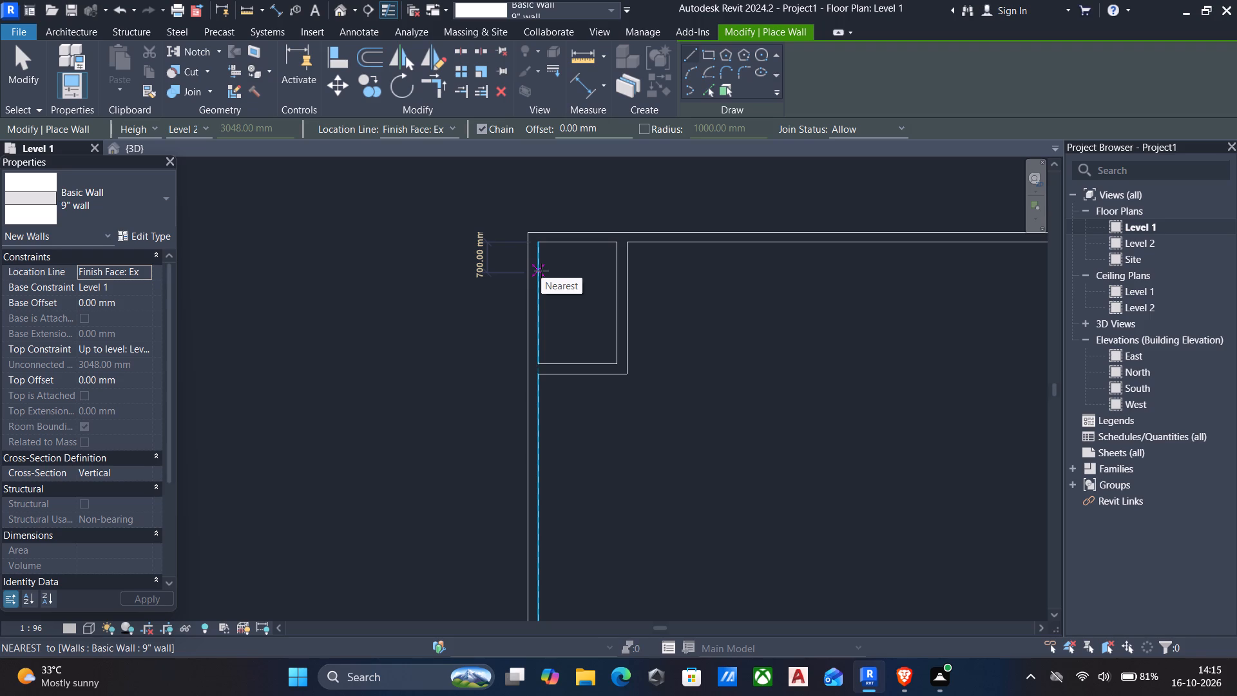
pyautogui.write('5775')
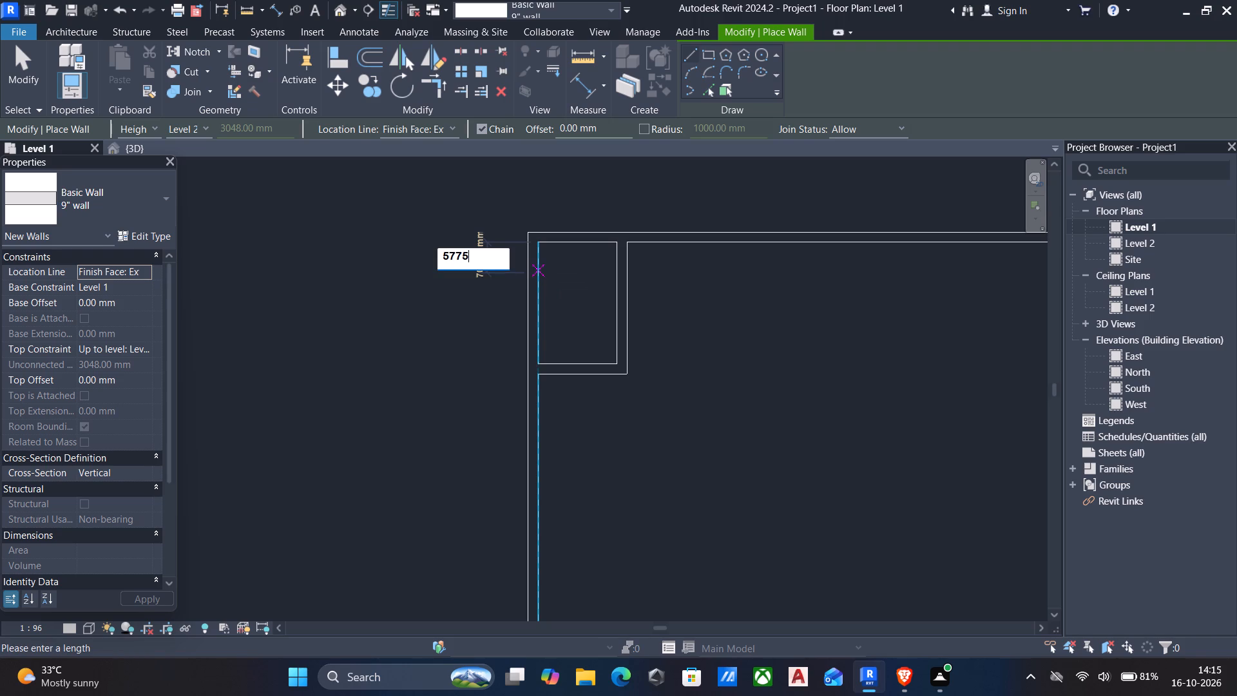
pyautogui.press('Return')
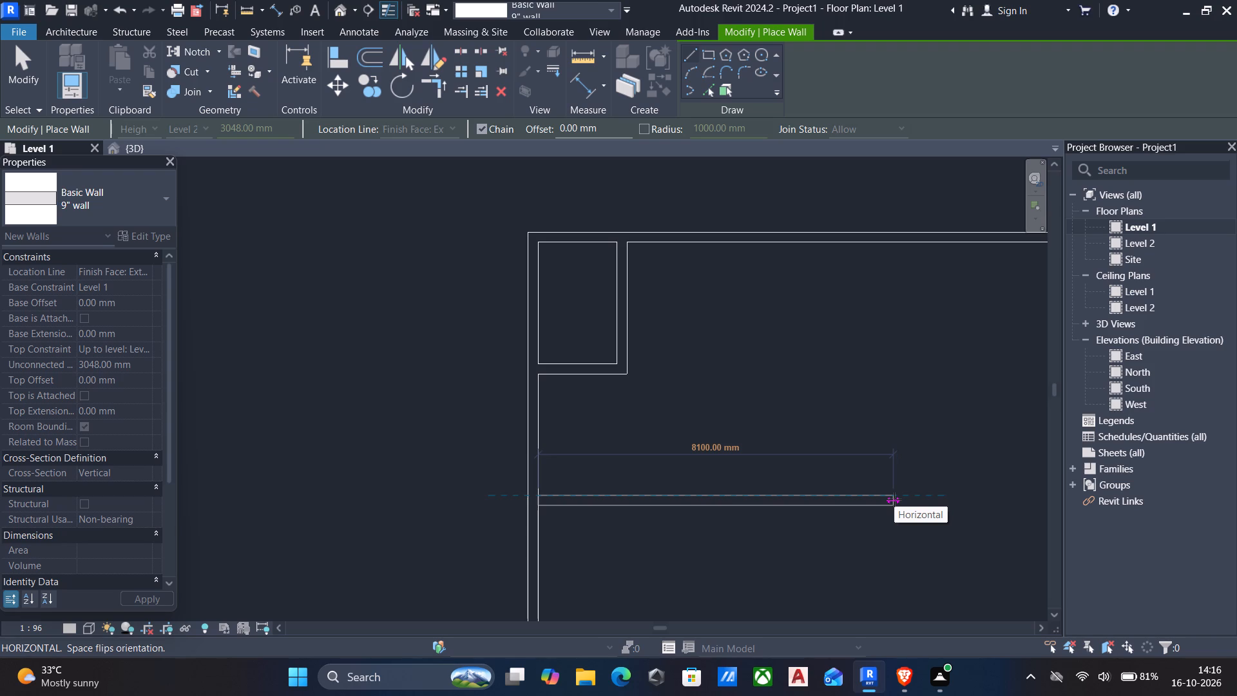
pyautogui.write('5775')
pyautogui.press('Return')
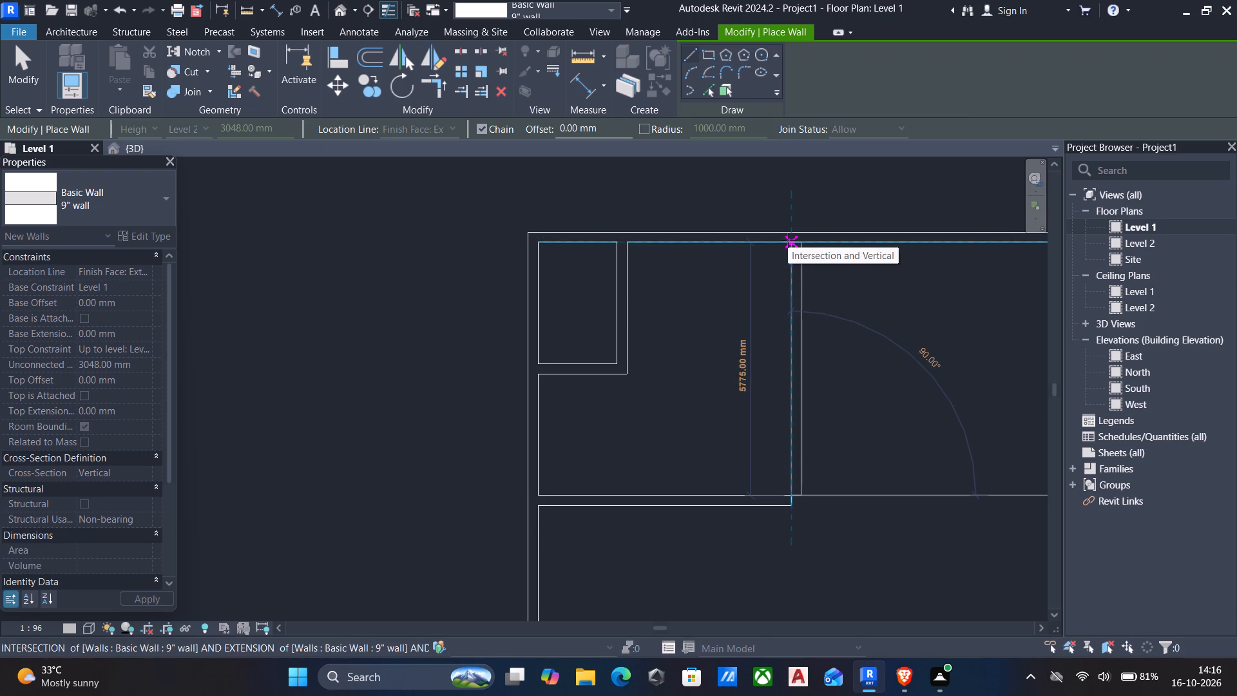
pyautogui.scroll(4, 795, 250)
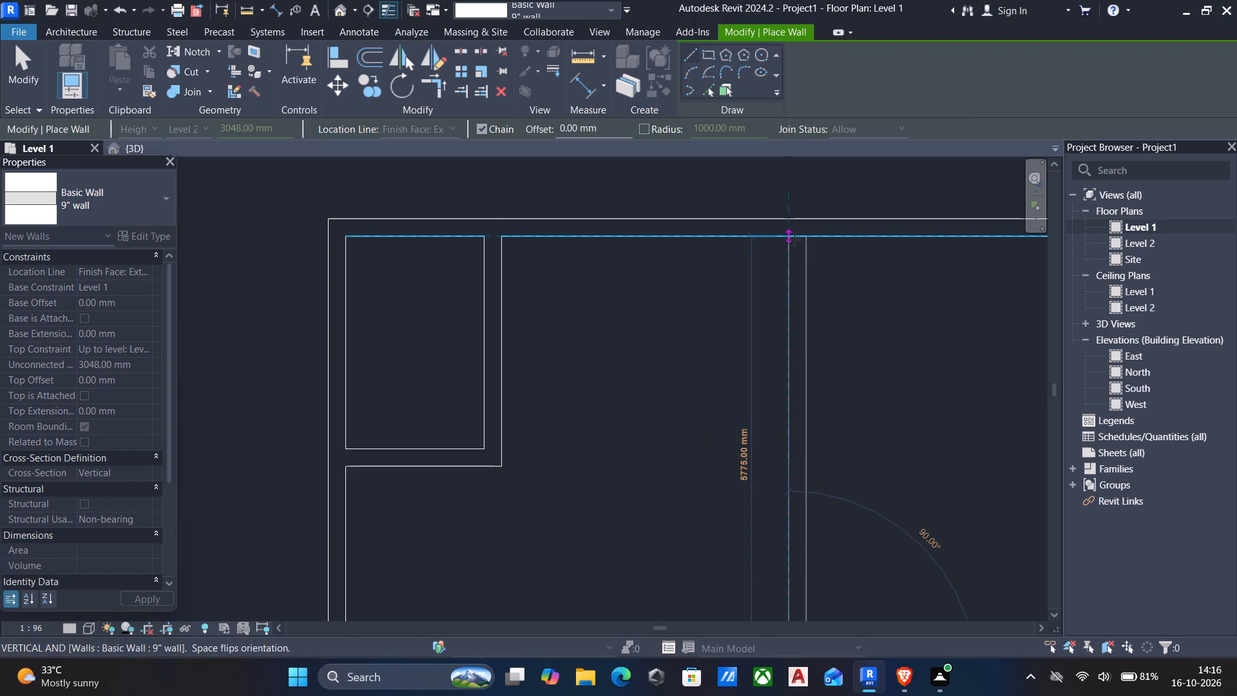
pyautogui.click(794, 239)
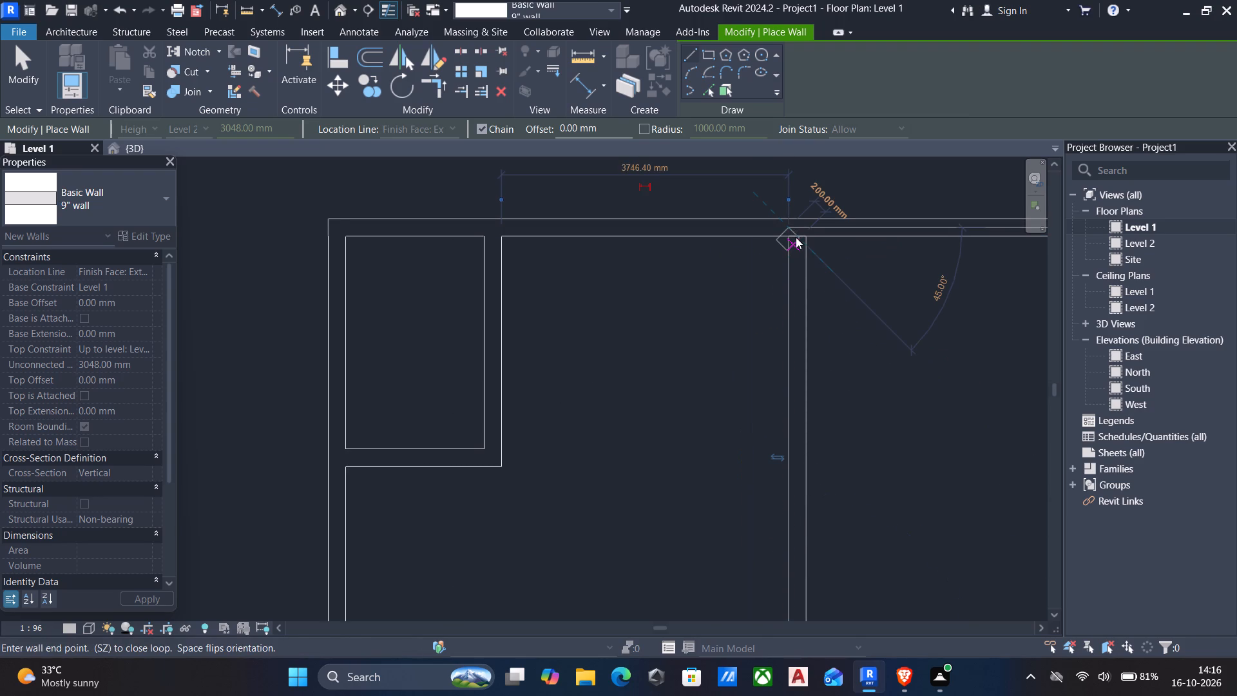
pyautogui.press('Escape')
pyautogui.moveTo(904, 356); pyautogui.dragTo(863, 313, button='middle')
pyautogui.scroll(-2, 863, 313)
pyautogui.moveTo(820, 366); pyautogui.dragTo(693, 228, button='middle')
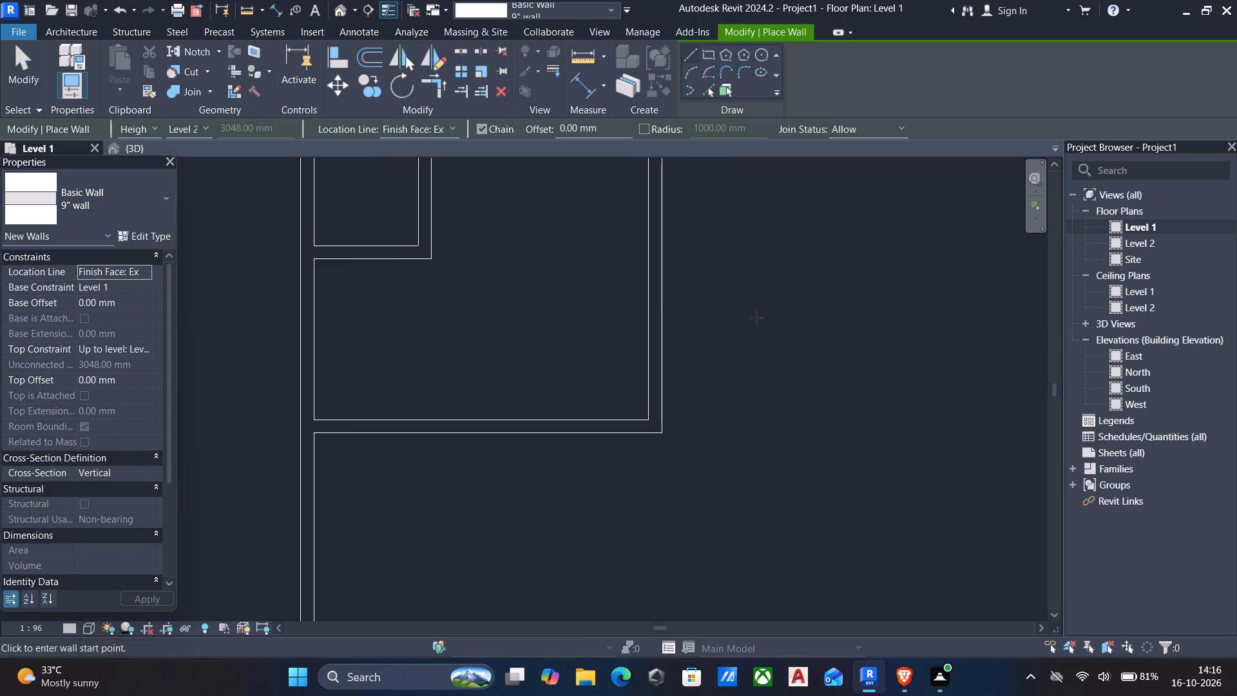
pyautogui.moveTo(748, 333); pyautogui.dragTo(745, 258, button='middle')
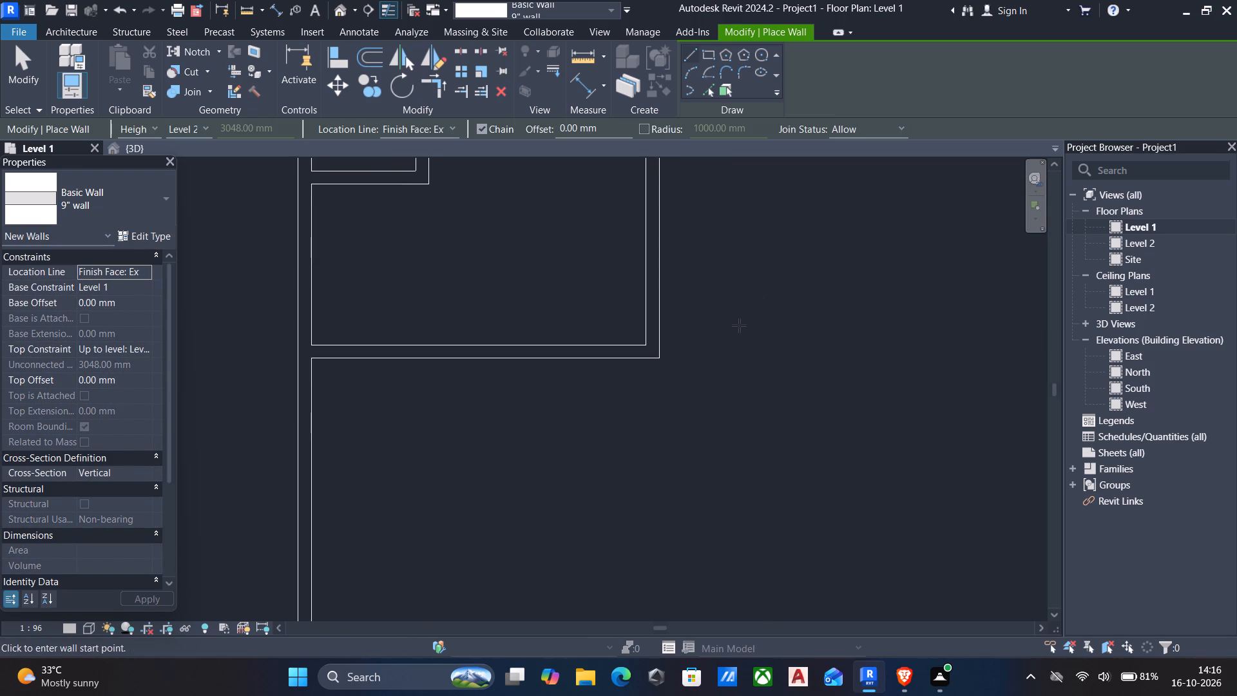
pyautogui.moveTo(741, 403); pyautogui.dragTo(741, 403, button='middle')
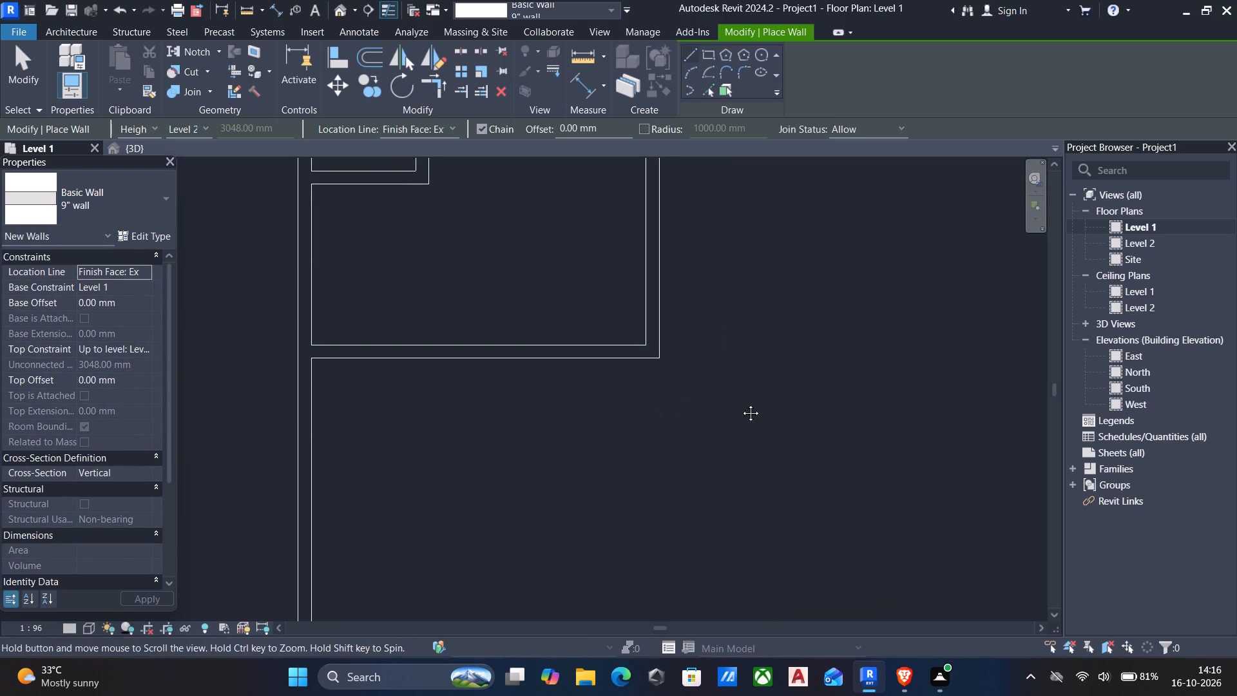
# Draw 9" walls enclosing a room 5775 mm wide and 3800 mm deep inside, directly south of the 5775 mm square room.
pyautogui.moveTo(741, 403); pyautogui.dragTo(763, 322, button='middle')
pyautogui.middleClick(764, 352)
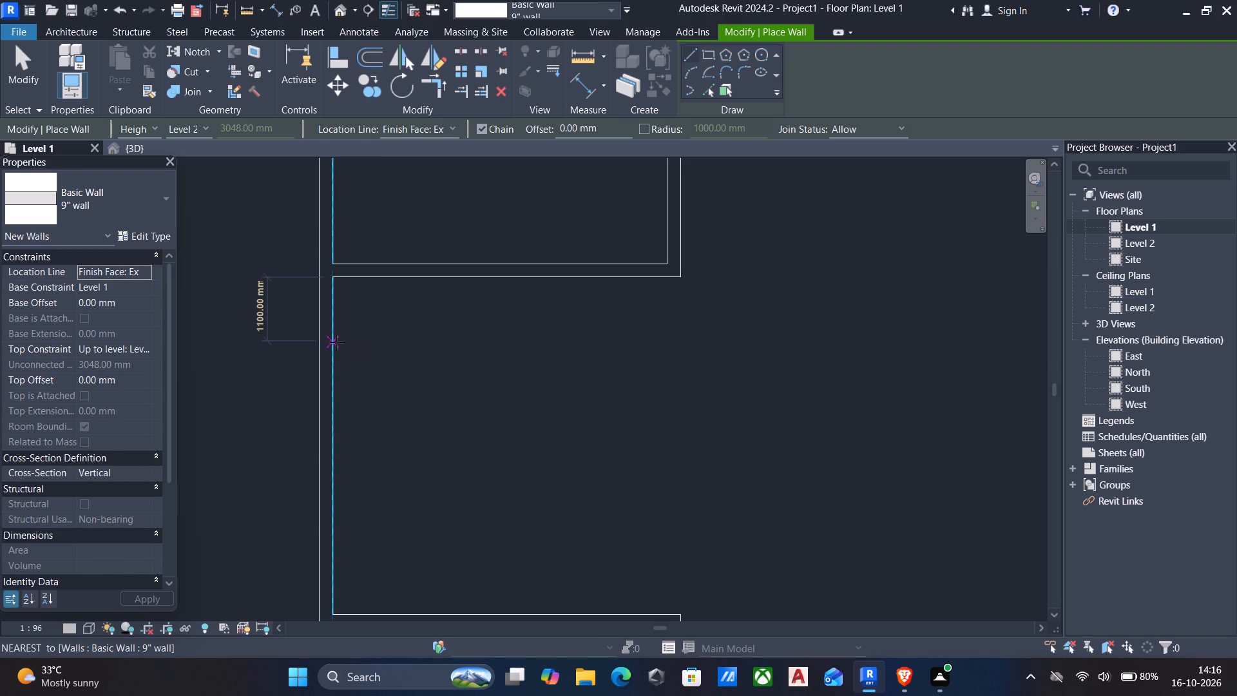
pyautogui.write('3800')
pyautogui.press('Return')
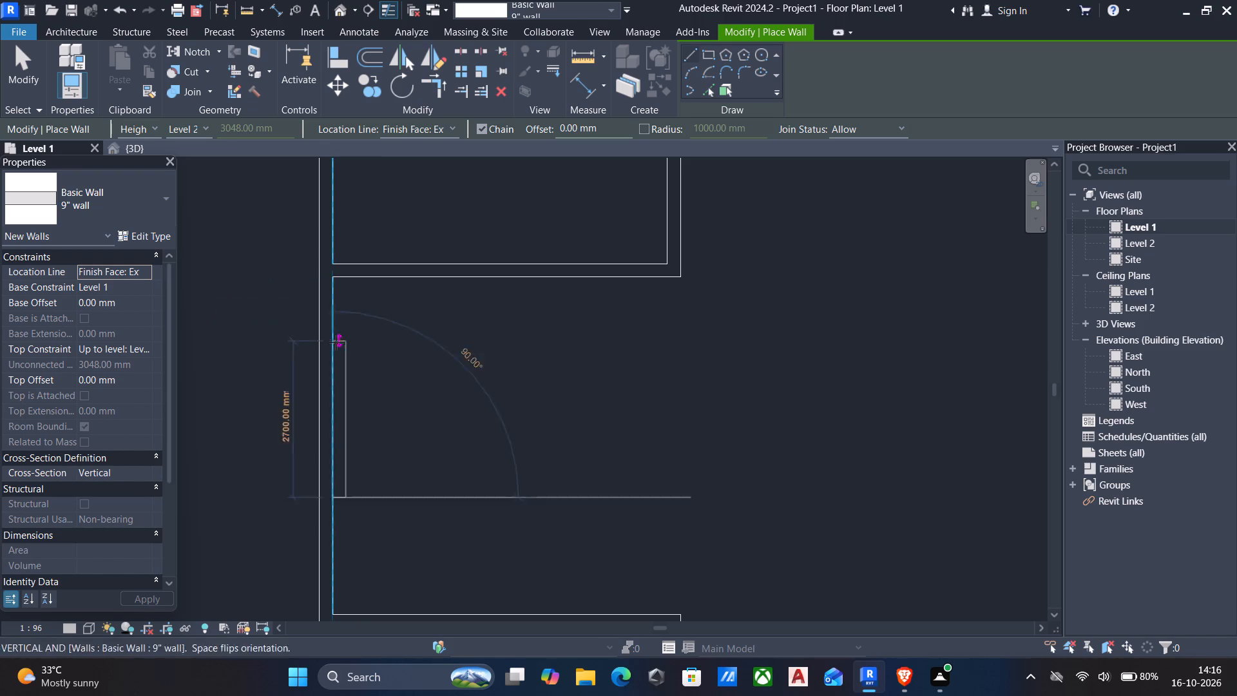
pyautogui.moveTo(604, 426); pyautogui.dragTo(599, 325, button='middle')
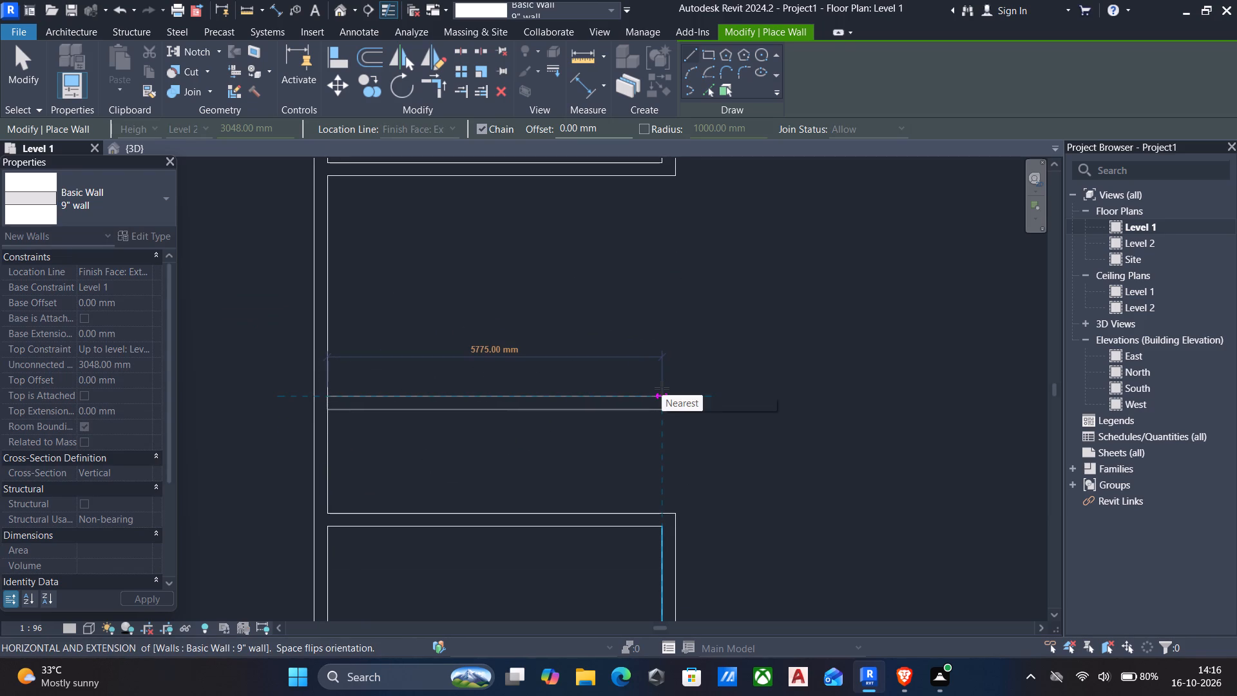
pyautogui.write('5775')
pyautogui.press('Return')
pyautogui.moveTo(634, 269); pyautogui.dragTo(644, 360, button='middle')
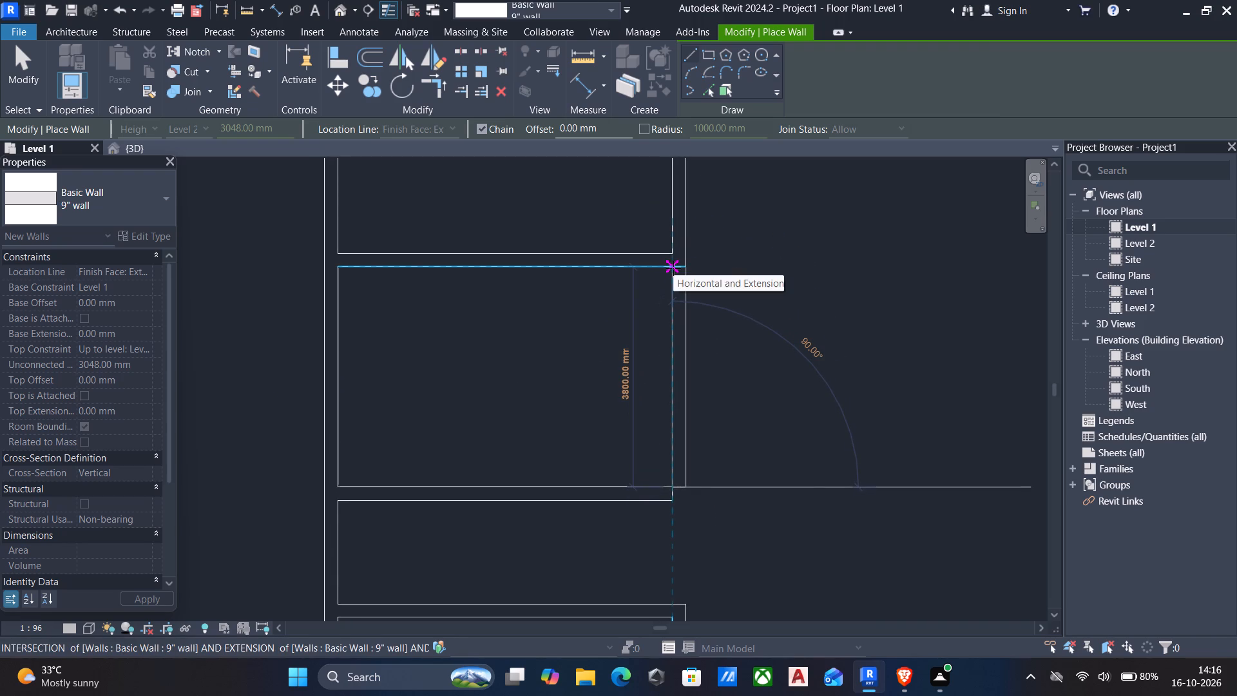
pyautogui.press('space')
pyautogui.press('space')
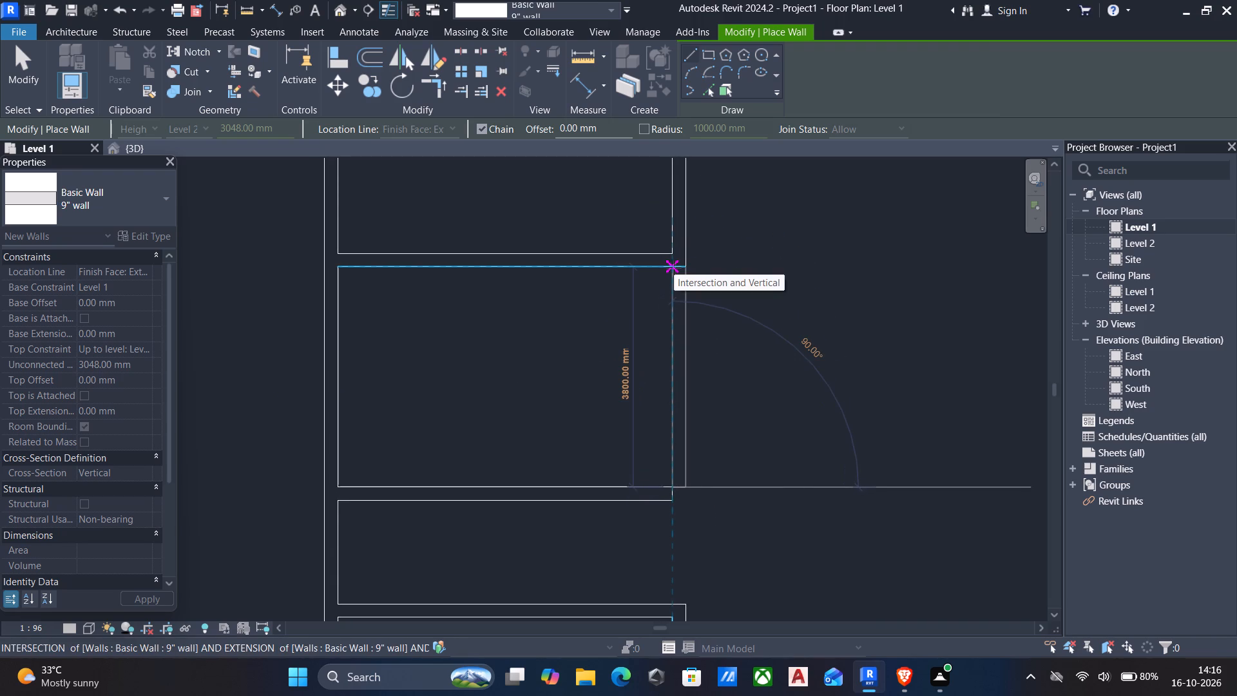
pyautogui.click(674, 267)
pyautogui.press('Escape')
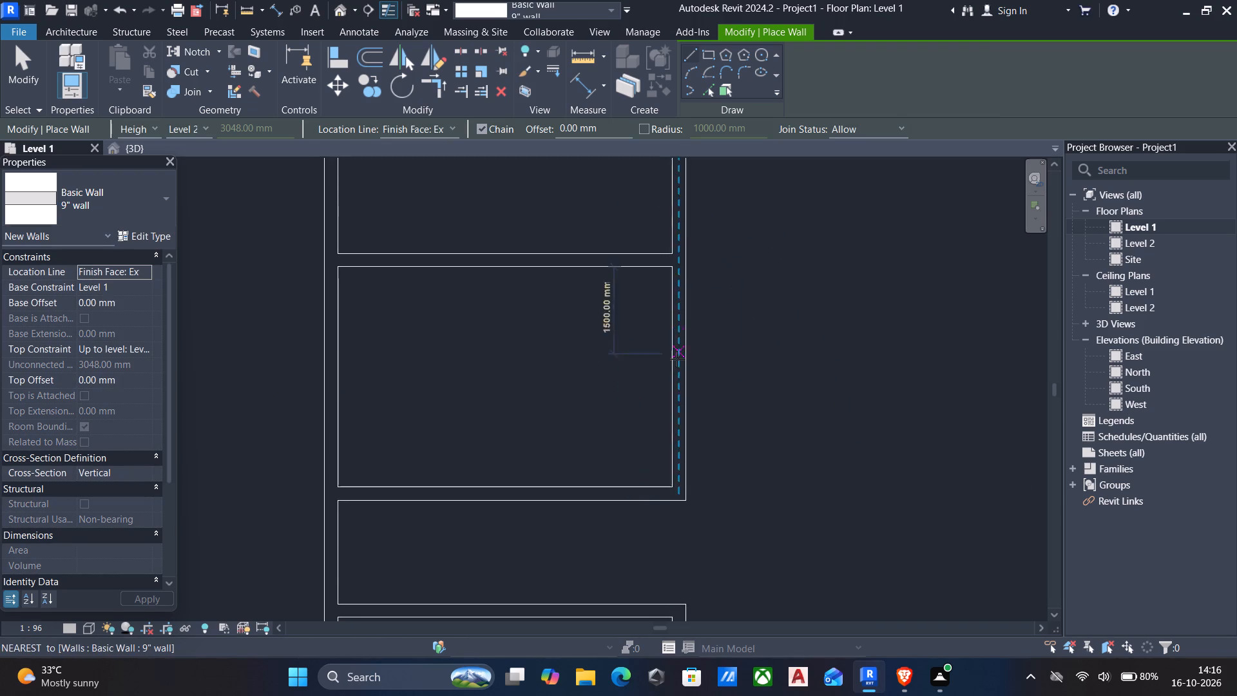
# Delete the north and east walls of the old southwest corner room.
pyautogui.scroll(-3, 660, 399)
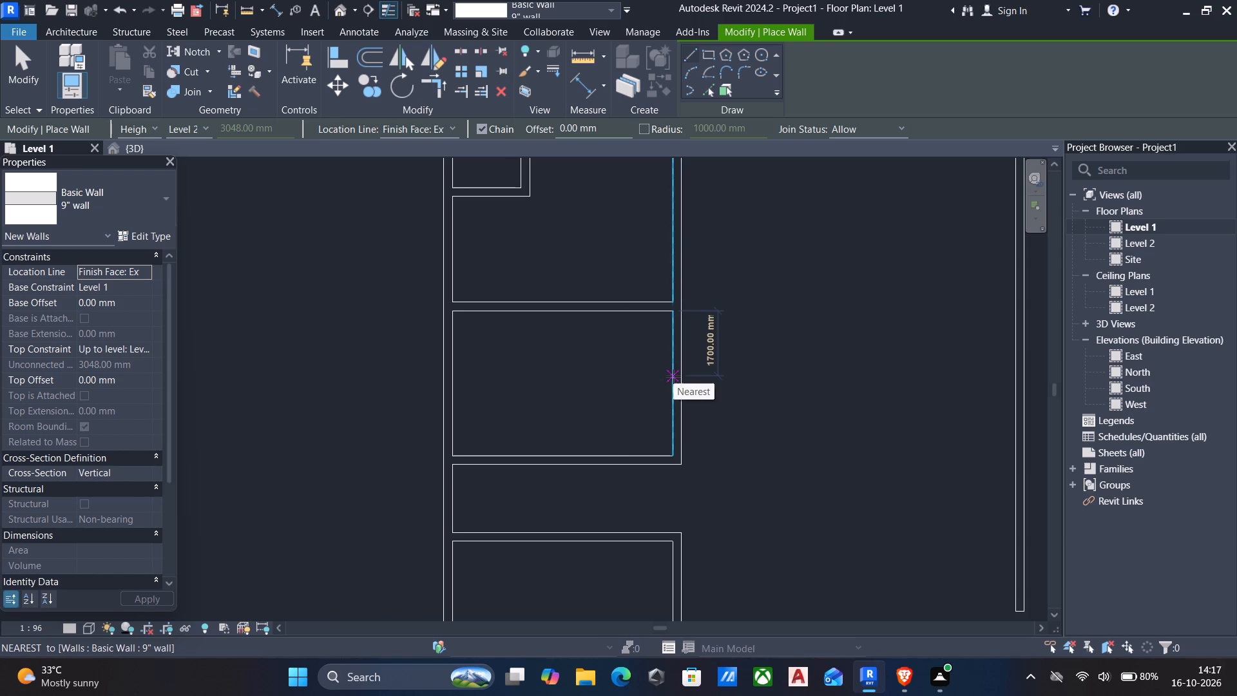
pyautogui.moveTo(680, 460); pyautogui.dragTo(671, 423, button='middle')
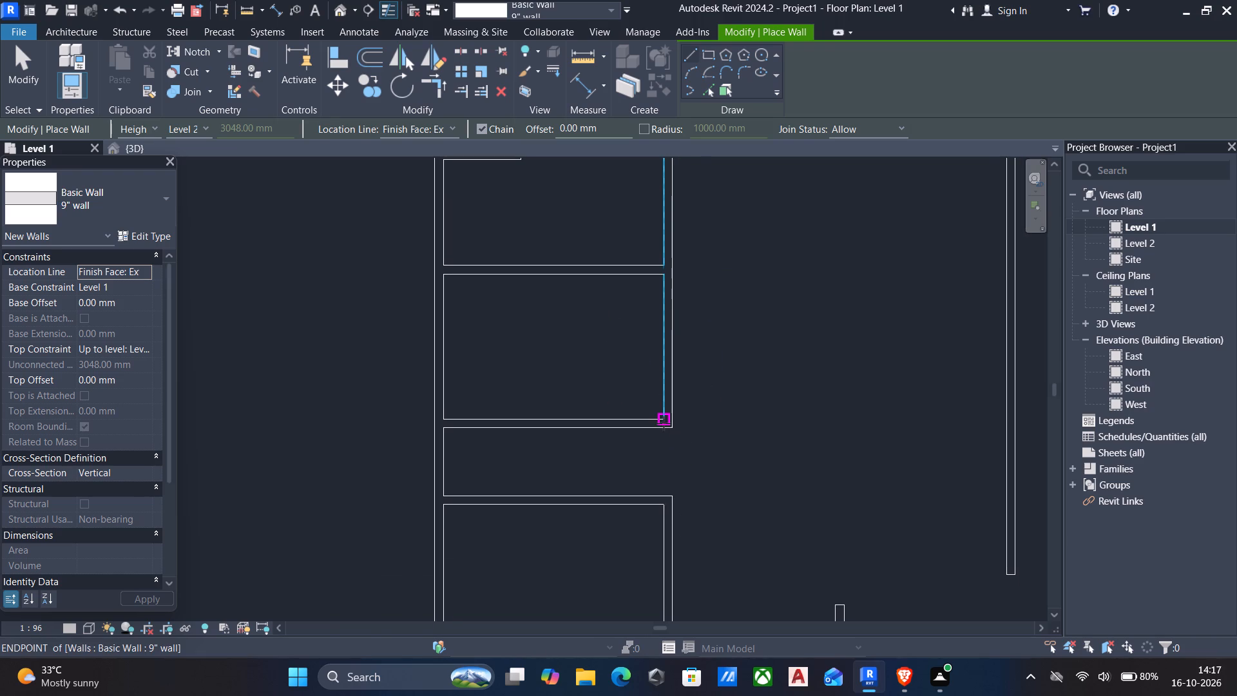
pyautogui.moveTo(642, 454); pyautogui.dragTo(629, 419, button='middle')
pyautogui.moveTo(569, 458); pyautogui.dragTo(567, 419, button='middle')
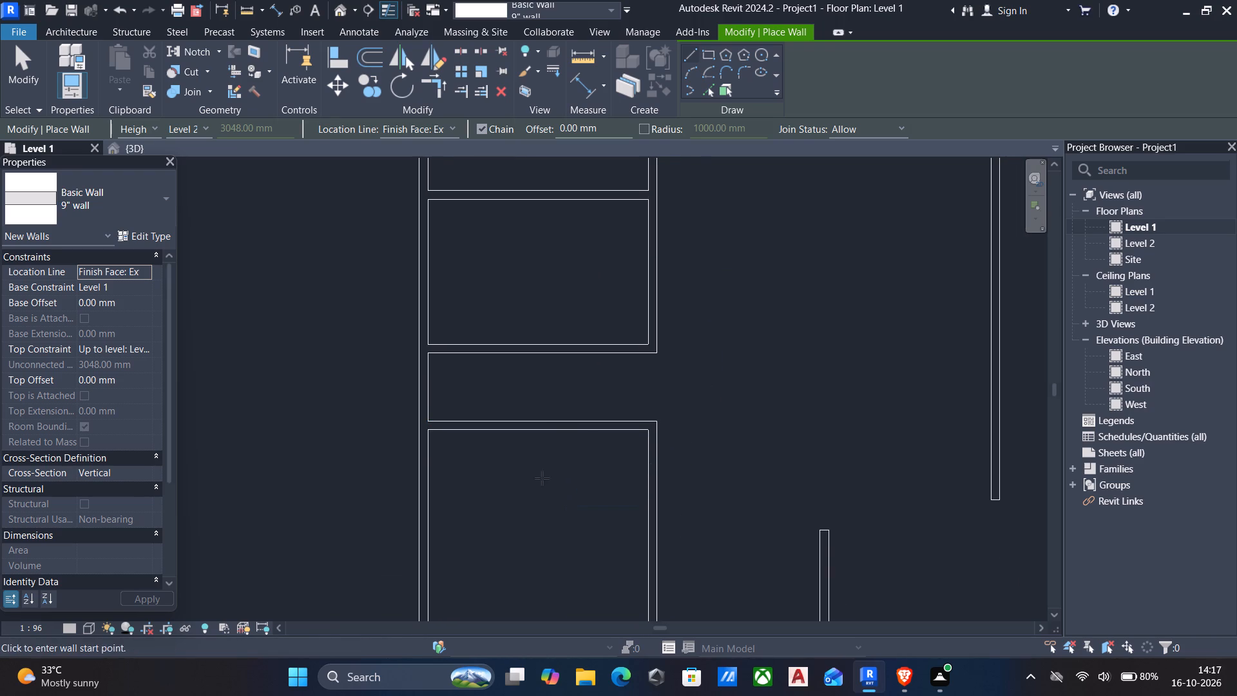
pyautogui.moveTo(529, 494); pyautogui.dragTo(539, 396, button='middle')
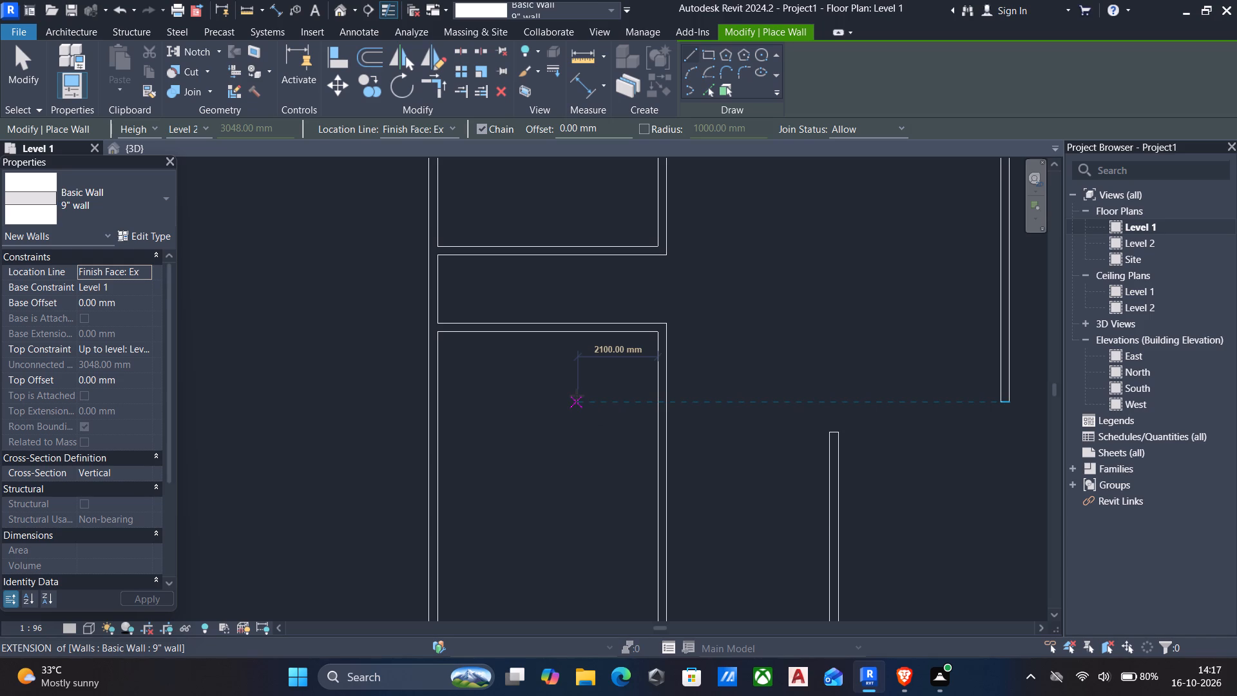
pyautogui.press('Escape')
pyautogui.scroll(-2, 544, 425)
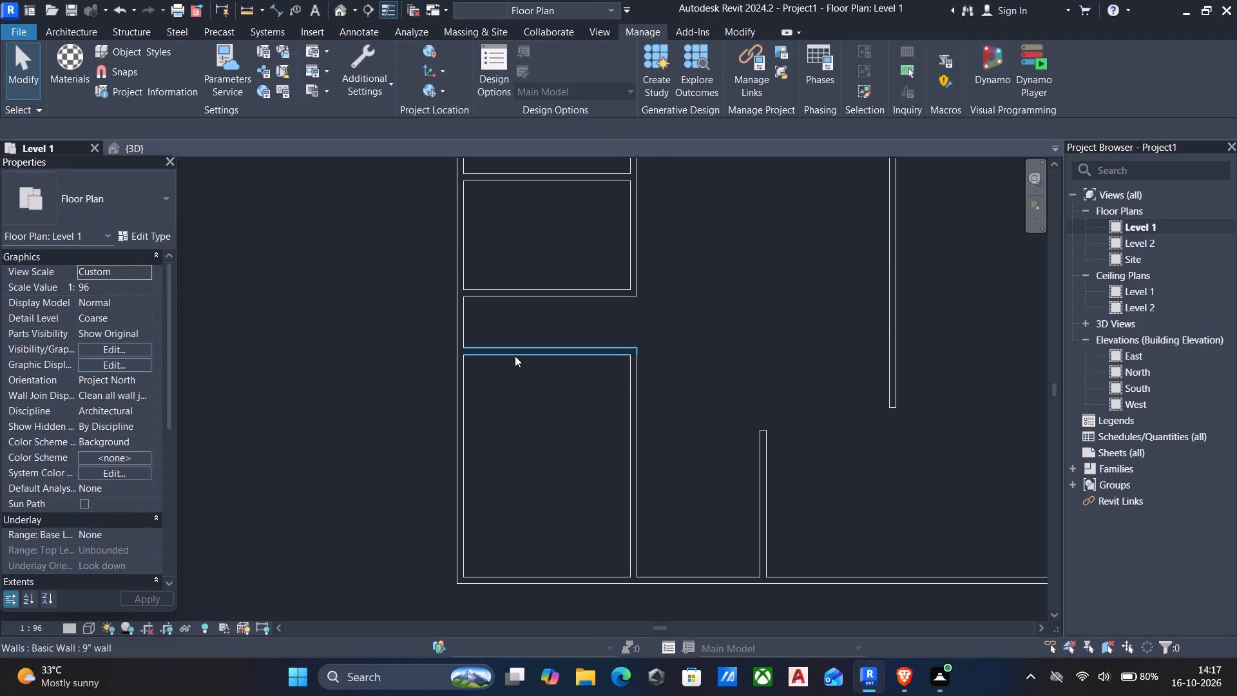
pyautogui.click(515, 356)
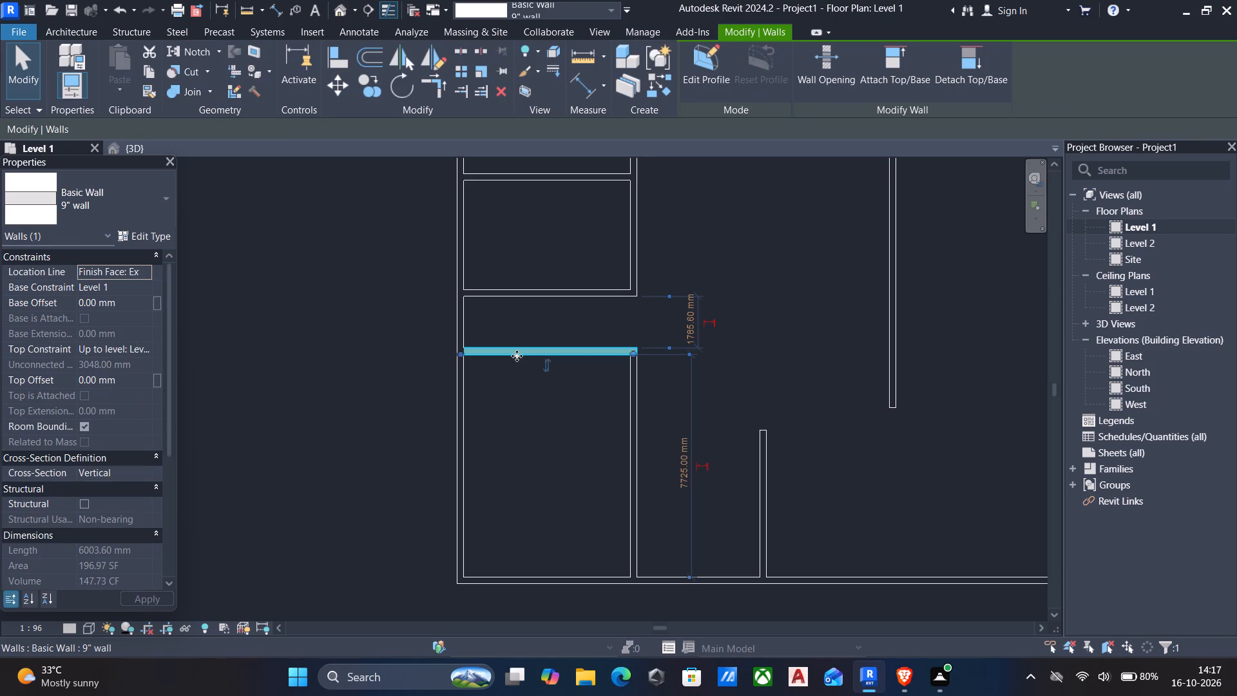
pyautogui.press('Delete')
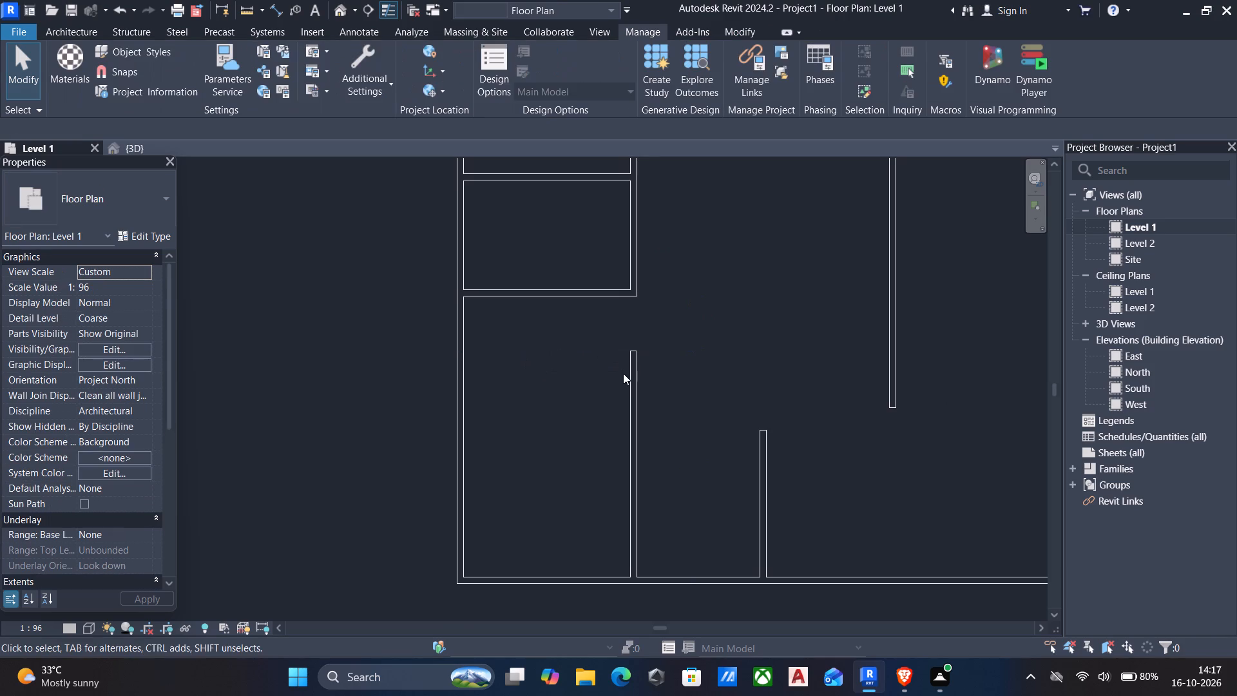
pyautogui.click(637, 380)
pyautogui.press('Delete')
# Draw matching 9" walls enclosing a room 5775 mm wide and 7725 mm deep inside, directly south of the 3800 mm deep room.
pyautogui.click(532, 289)
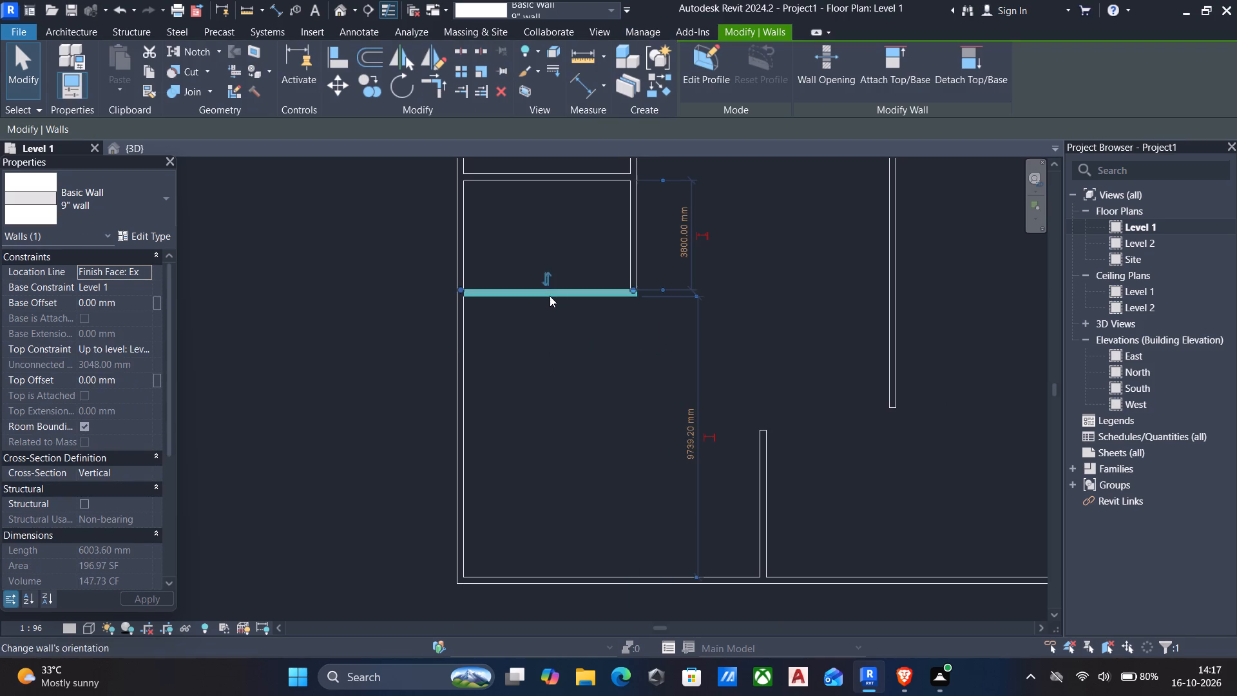
pyautogui.write('cs')
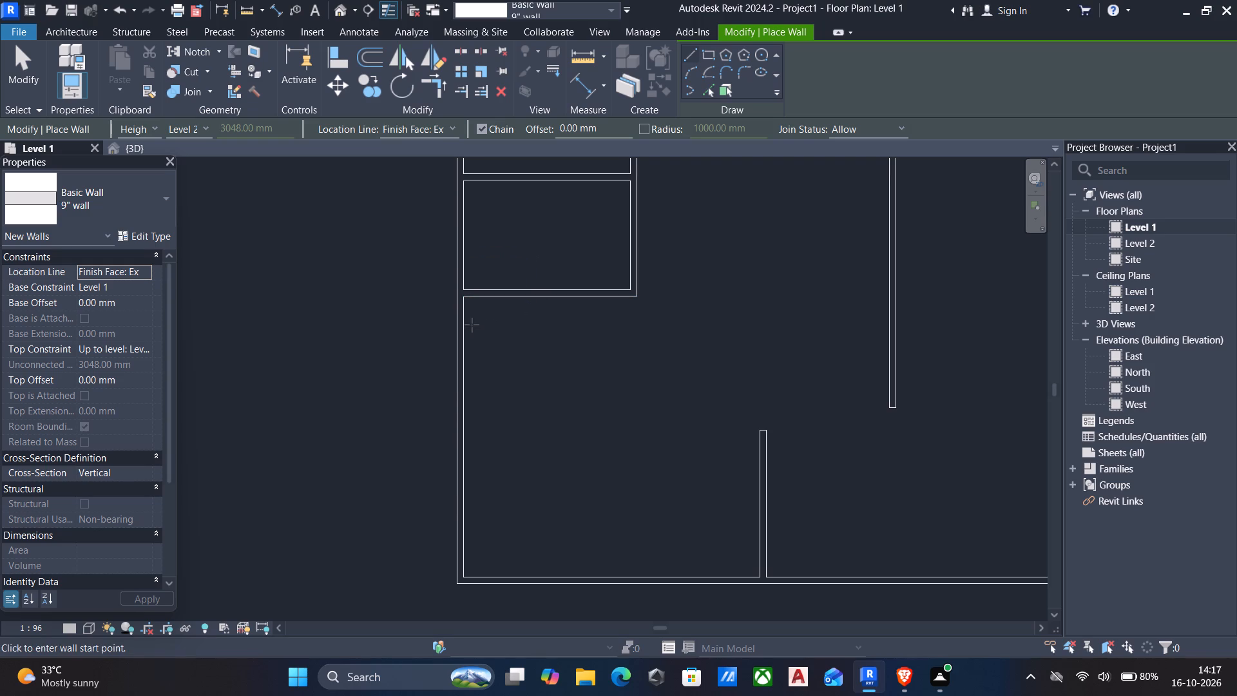
pyautogui.write("7725'")
pyautogui.press('BackSpace')
pyautogui.press('Return')
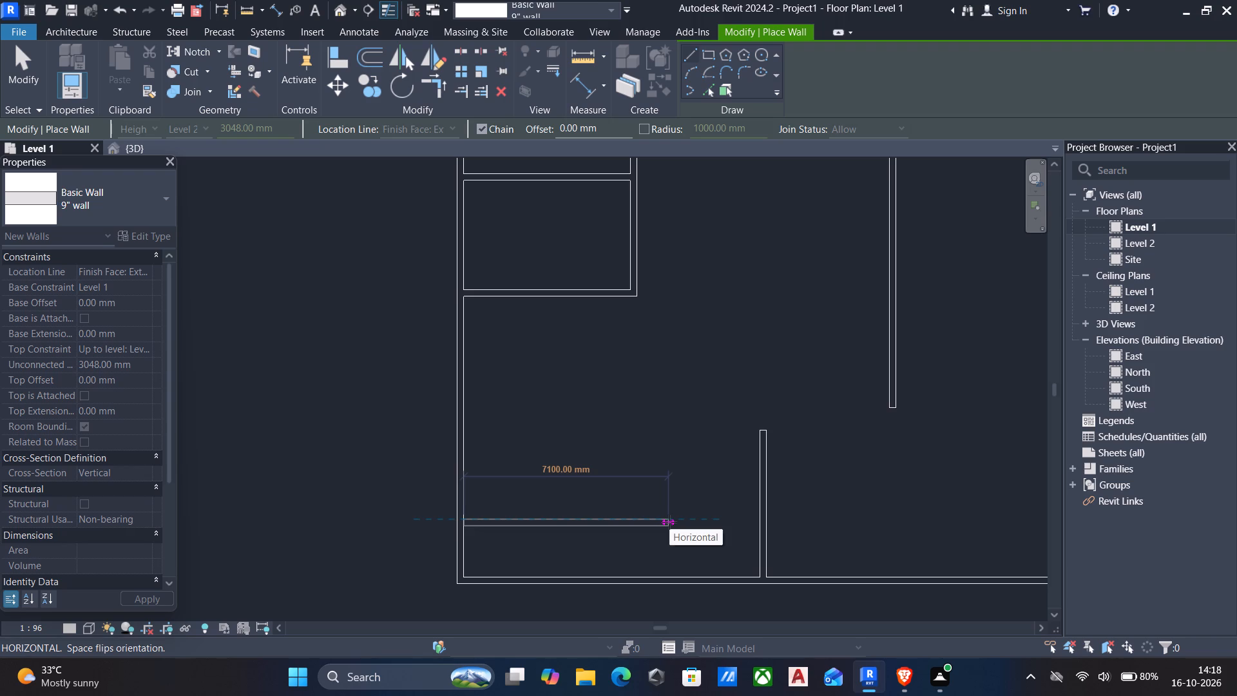
pyautogui.write('5775')
pyautogui.press('Return')
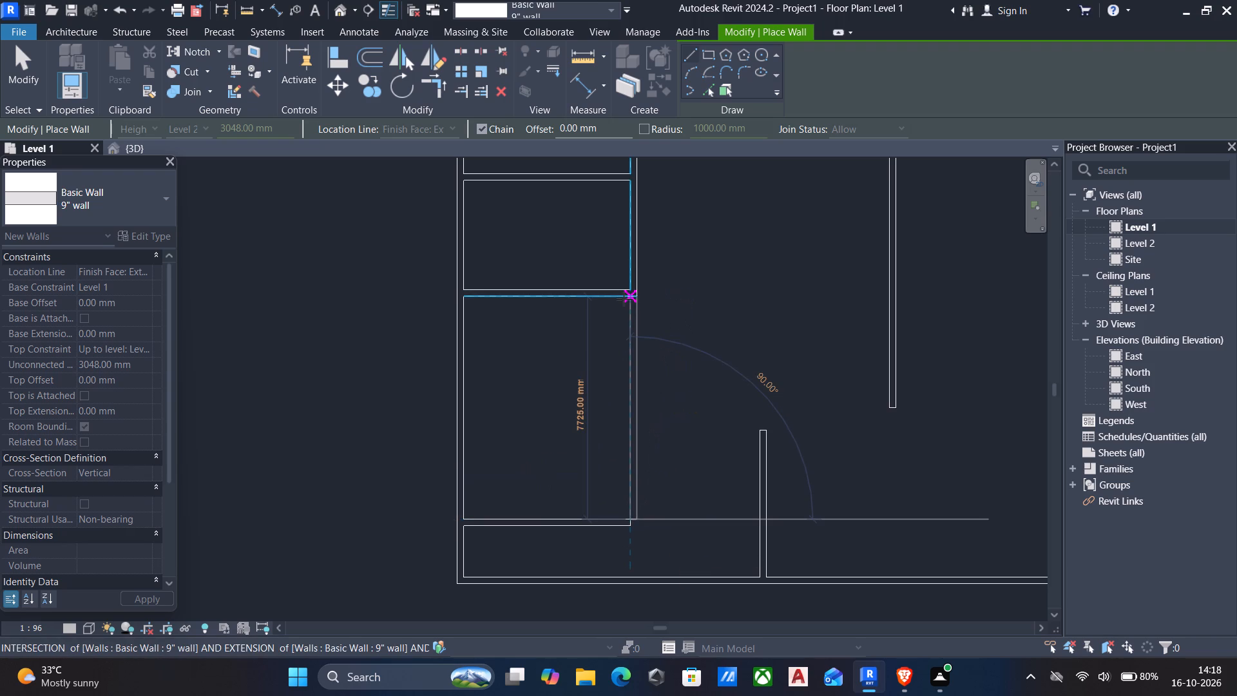
pyautogui.scroll(2, 628, 298)
pyautogui.click(628, 298)
pyautogui.press('Escape')
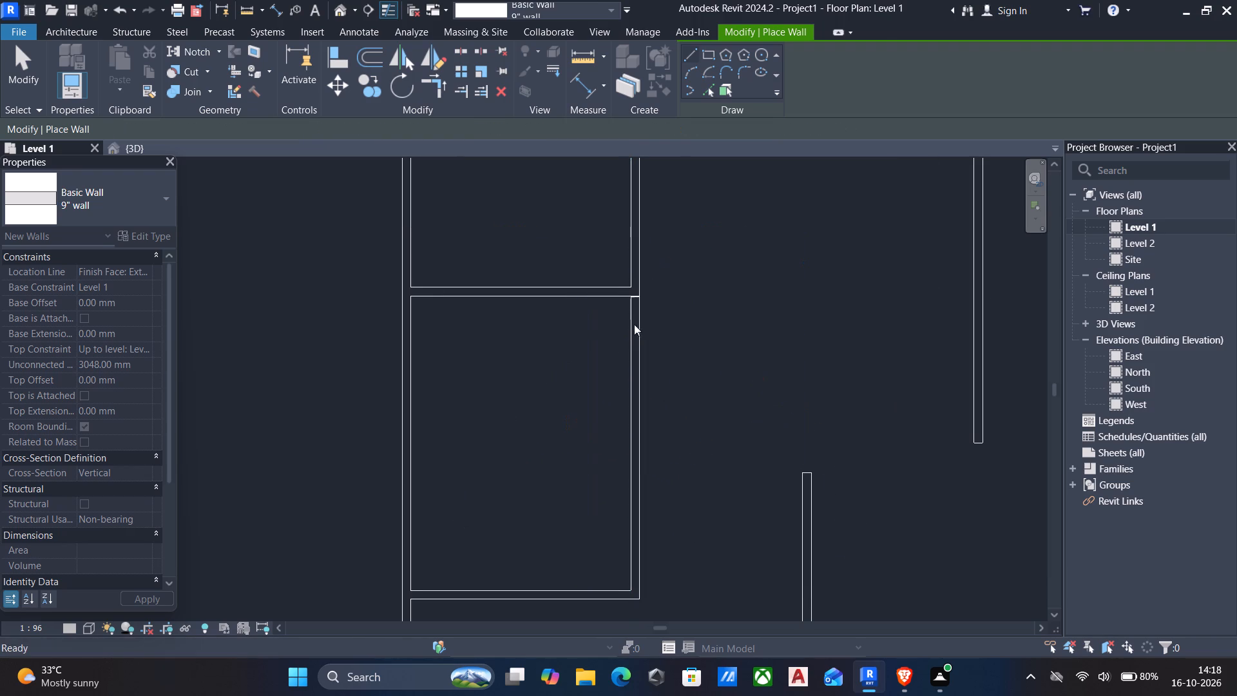
pyautogui.moveTo(601, 369); pyautogui.dragTo(595, 370, button='middle')
pyautogui.press('Escape')
# Align the north end of the new 7725 mm deep room's east wall with the south face of the wall it meets.
pyautogui.scroll(3, 626, 302)
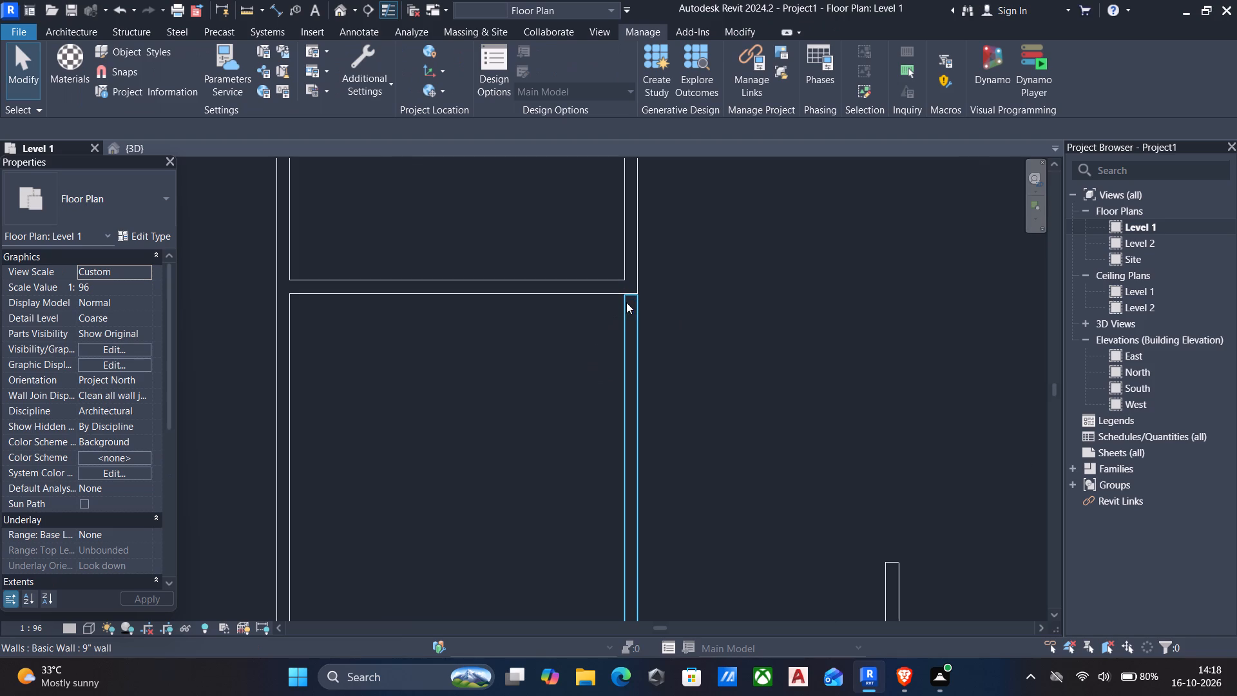
pyautogui.press('a')
pyautogui.press('l')
pyautogui.scroll(3, 586, 283)
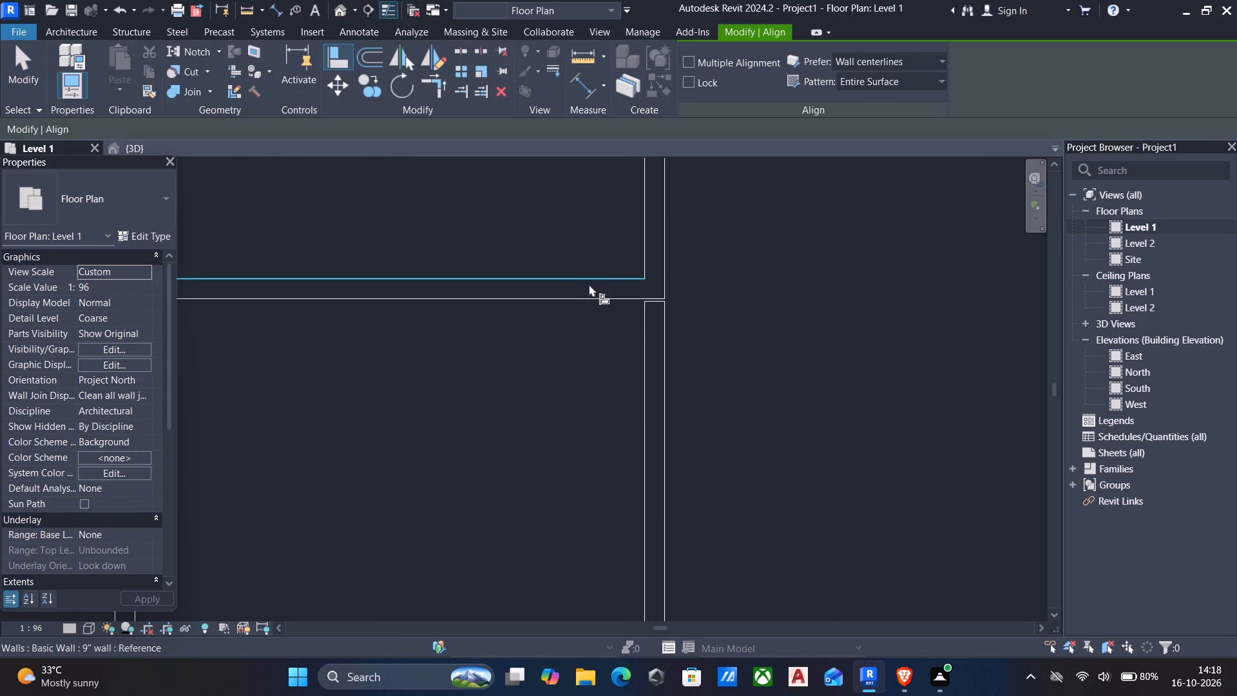
pyautogui.click(586, 299)
pyautogui.scroll(4, 651, 309)
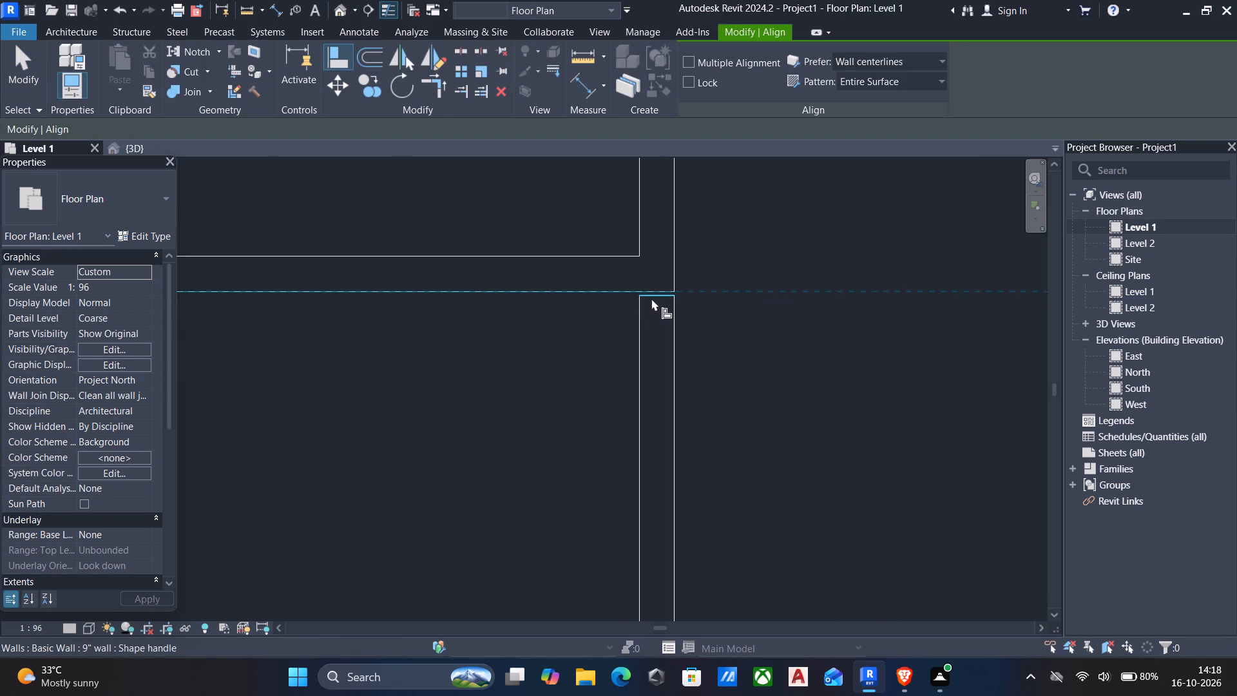
pyautogui.click(651, 298)
pyautogui.scroll(-6, 645, 311)
pyautogui.press('Escape')
# Trim the west exterior wall to a corner with the south wall of the 7725 mm deep room.
pyautogui.scroll(-5, 528, 423)
pyautogui.moveTo(540, 427); pyautogui.dragTo(506, 356, button='middle')
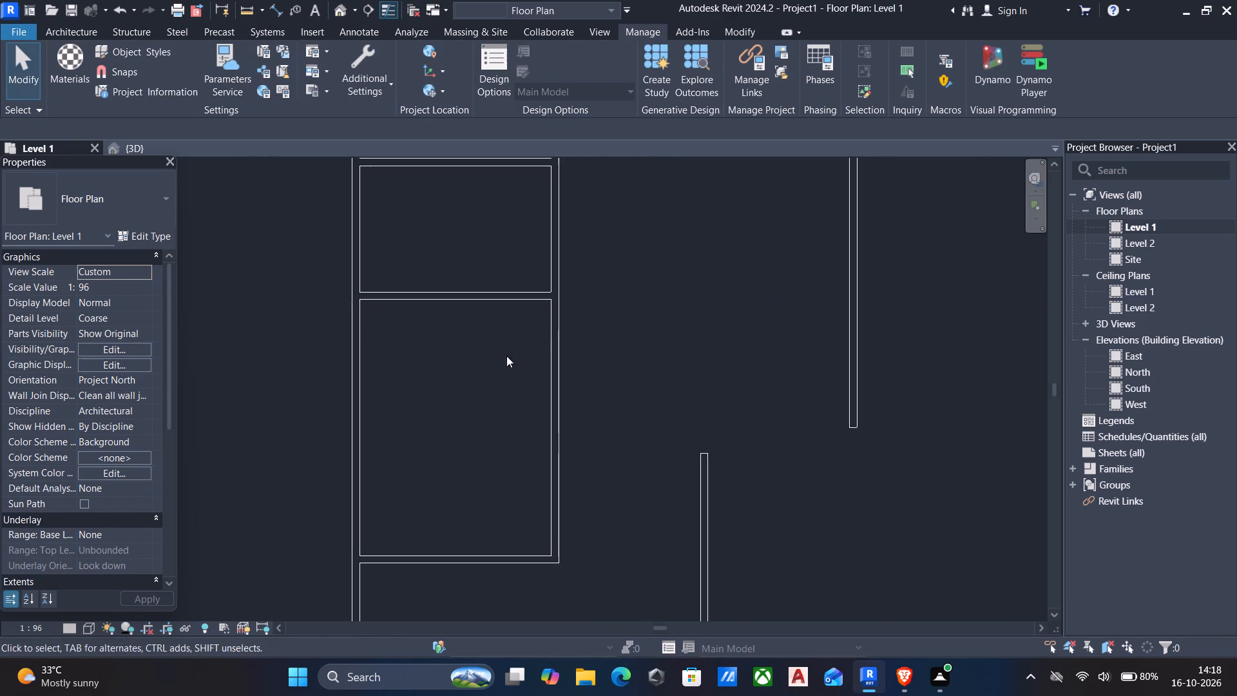
pyautogui.scroll(-3, 506, 356)
pyautogui.moveTo(521, 470); pyautogui.dragTo(511, 414, button='middle')
pyautogui.press('Escape')
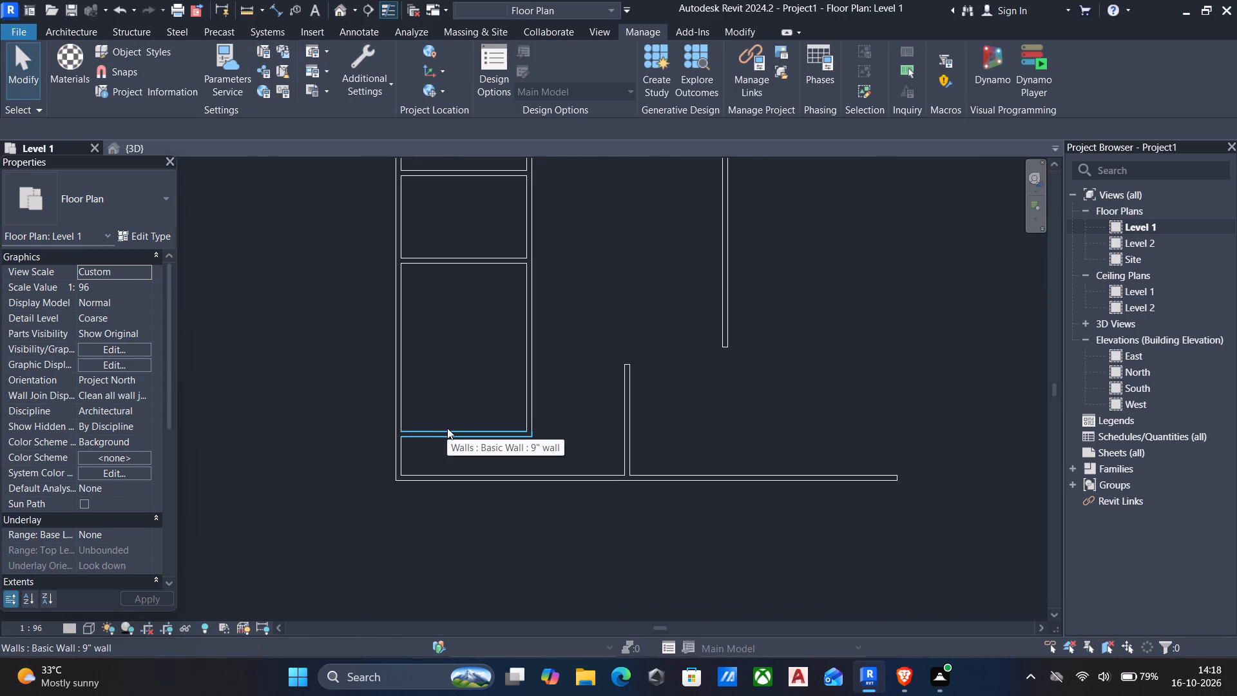
pyautogui.press('t')
pyautogui.press('r')
pyautogui.click(388, 391)
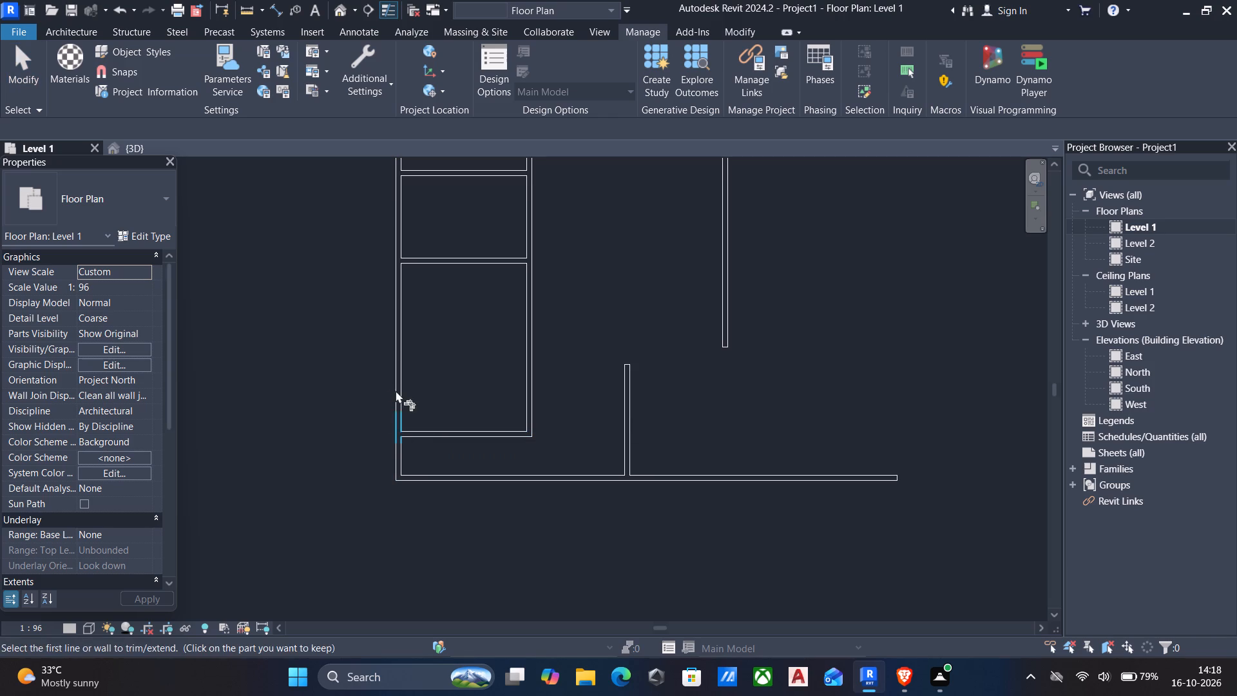
pyautogui.click(401, 391)
pyautogui.click(460, 433)
pyautogui.press('Escape')
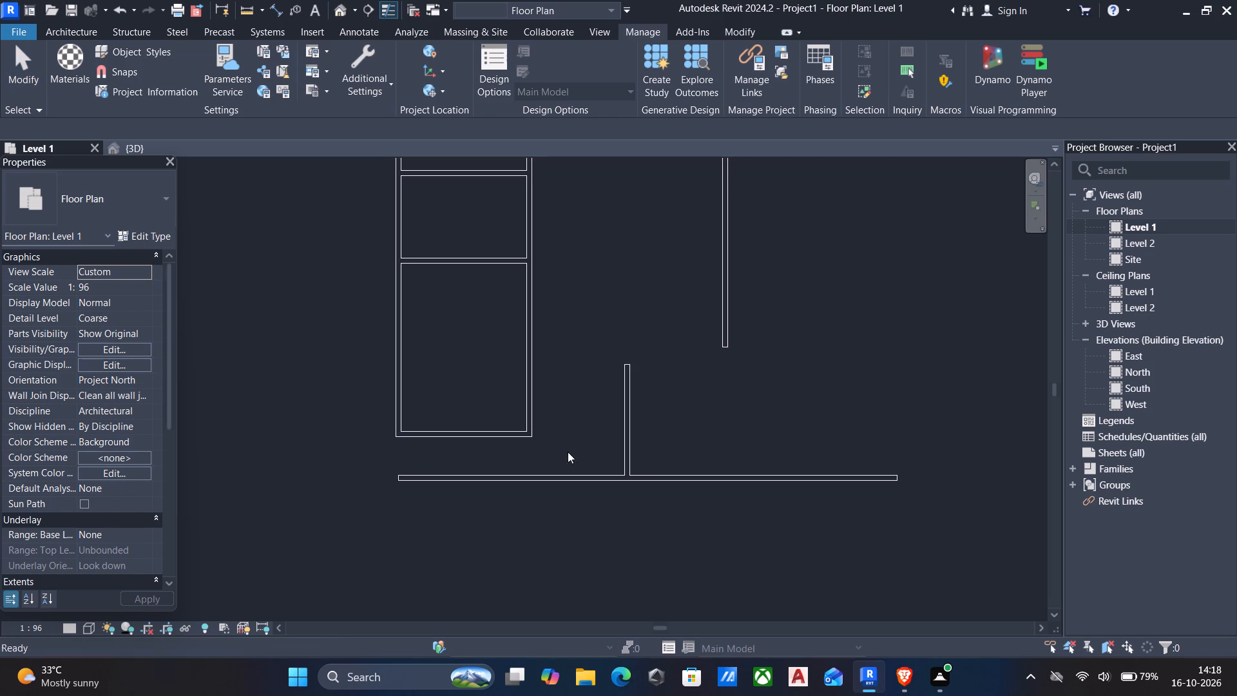
# Delete the leftover south exterior wall together with the partition wall standing on it.
pyautogui.moveTo(776, 543); pyautogui.dragTo(596, 435)
pyautogui.press('Delete')
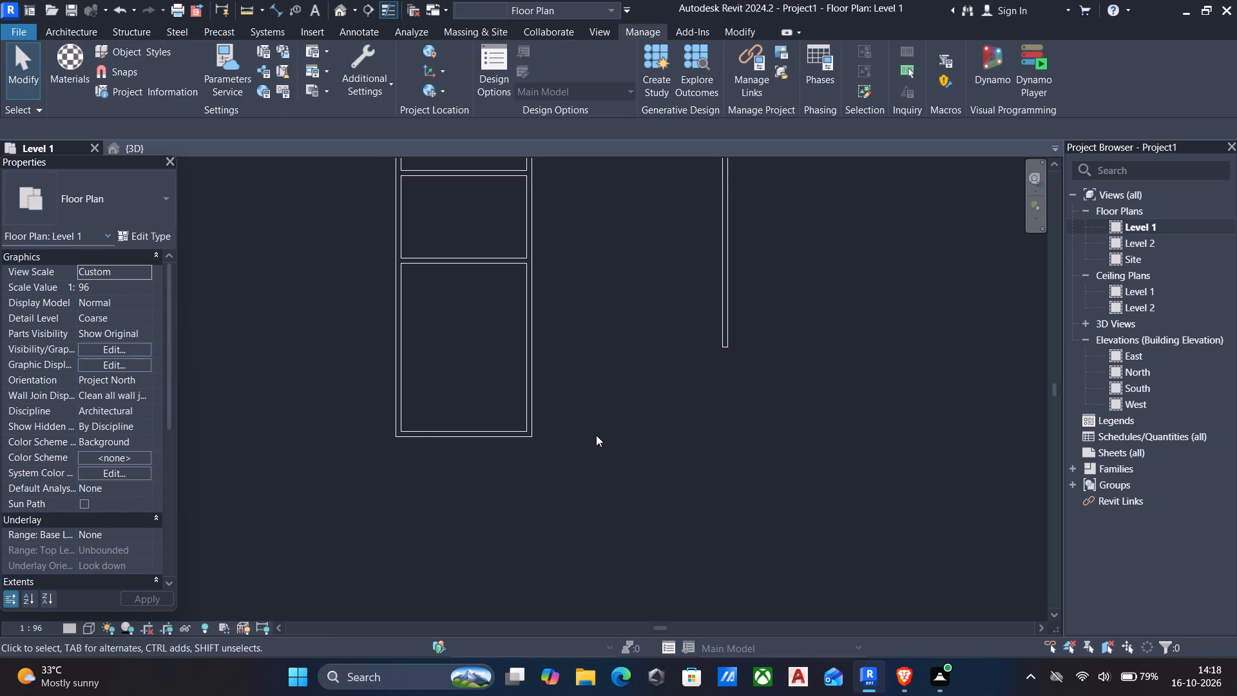
pyautogui.scroll(-1, 596, 435)
pyautogui.moveTo(573, 403); pyautogui.dragTo(488, 534, button='middle')
pyautogui.scroll(-2, 488, 534)
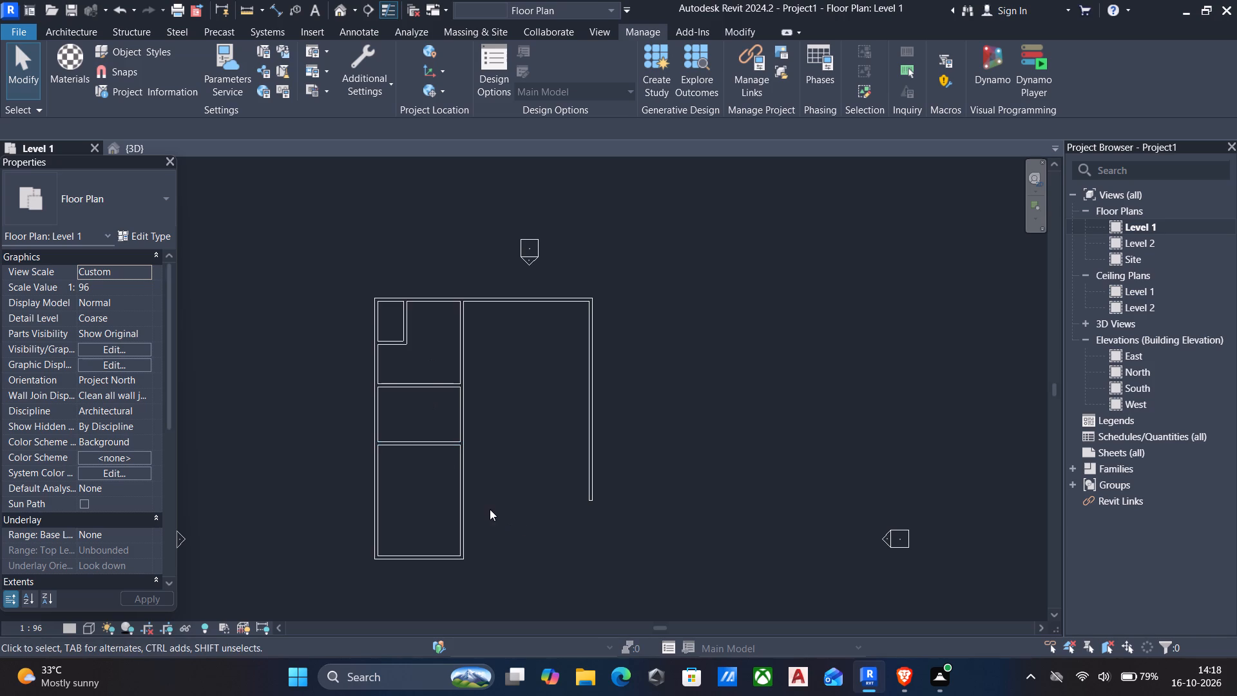
pyautogui.moveTo(475, 509); pyautogui.dragTo(453, 456, button='middle')
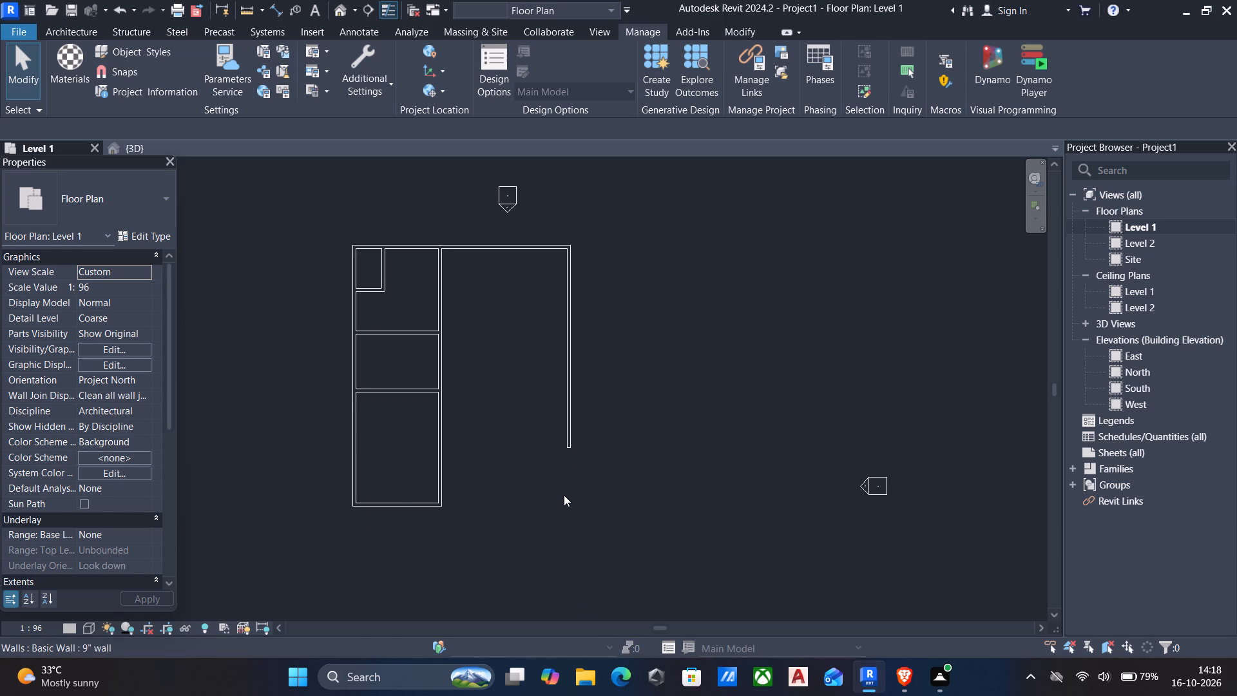
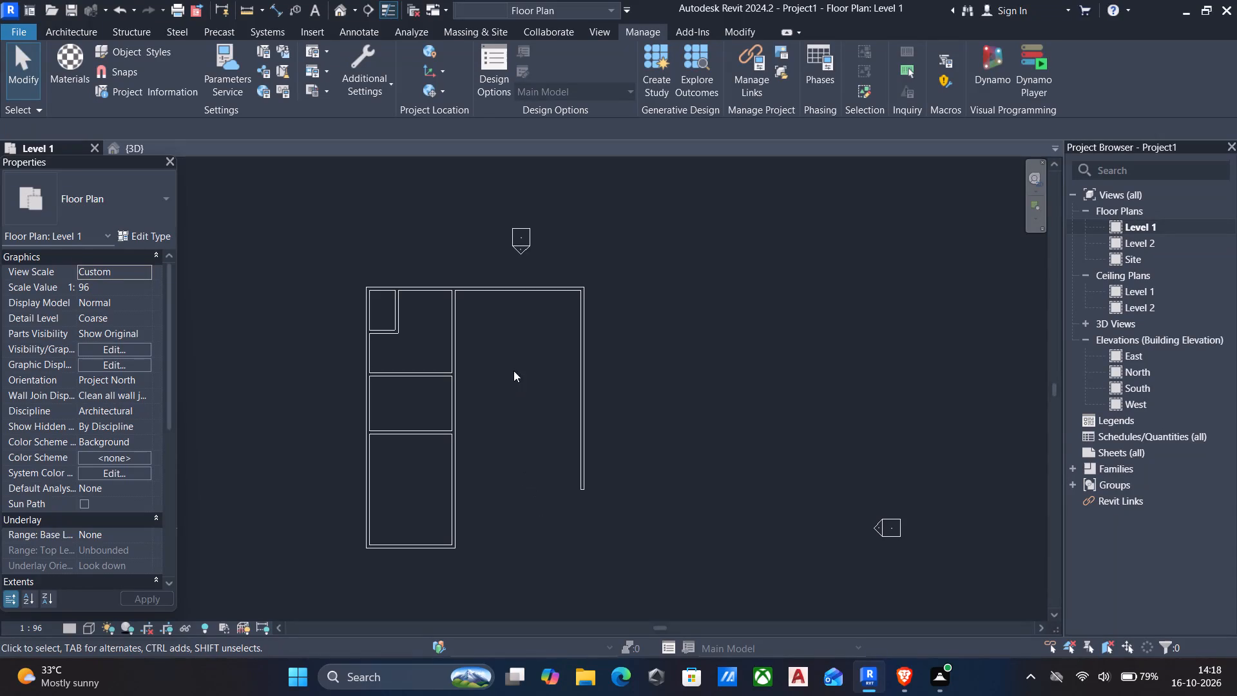
# Draw matching 9" walls enclosing a room 1500 mm wide and 2775 mm deep inside, against the north wall just east of the west-side rooms.
pyautogui.click(455, 338)
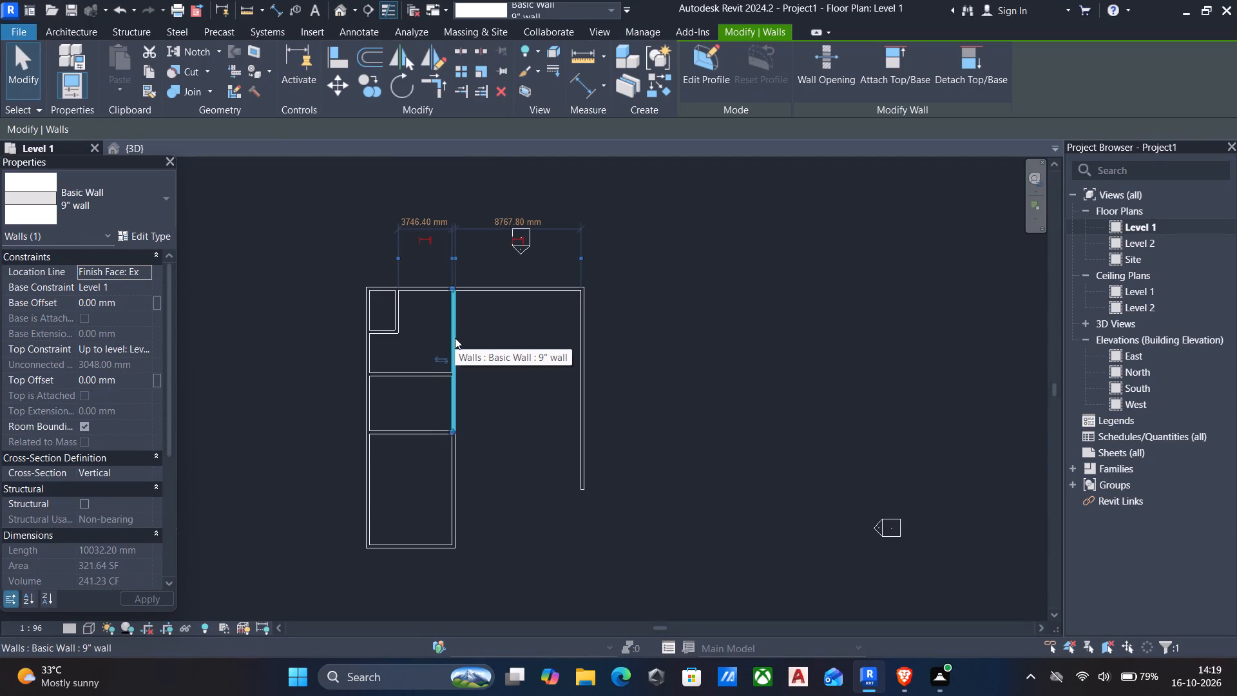
pyautogui.write('cs')
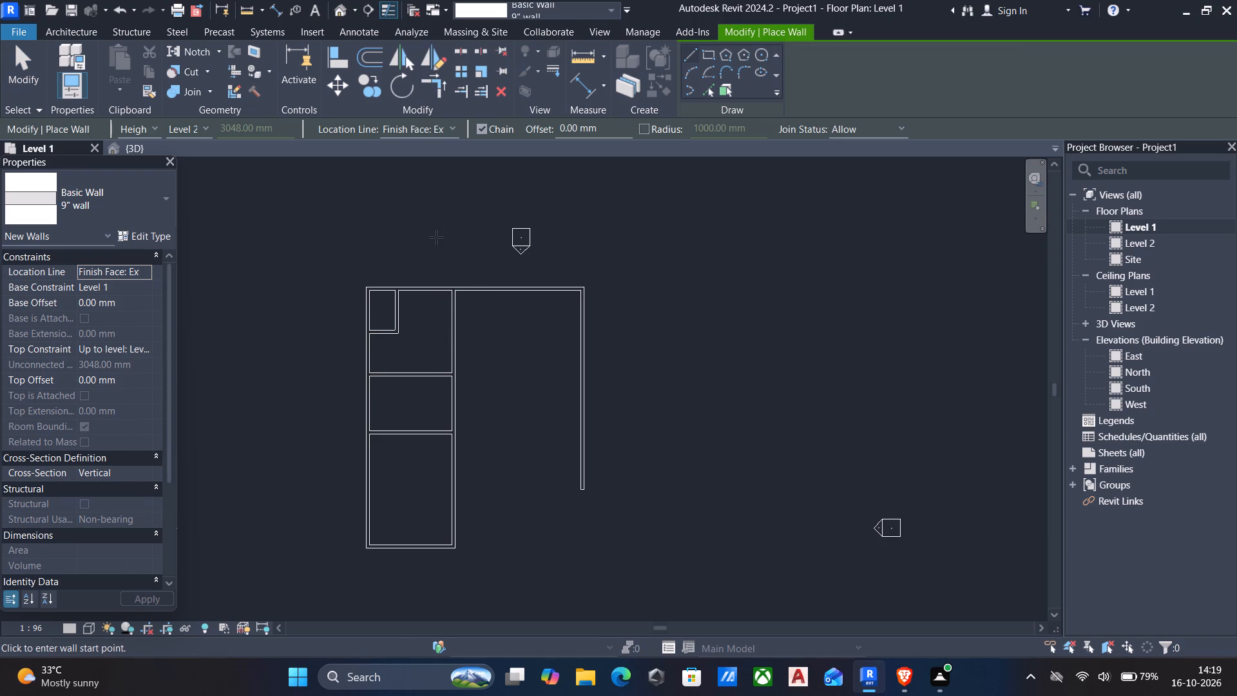
pyautogui.scroll(3, 459, 307)
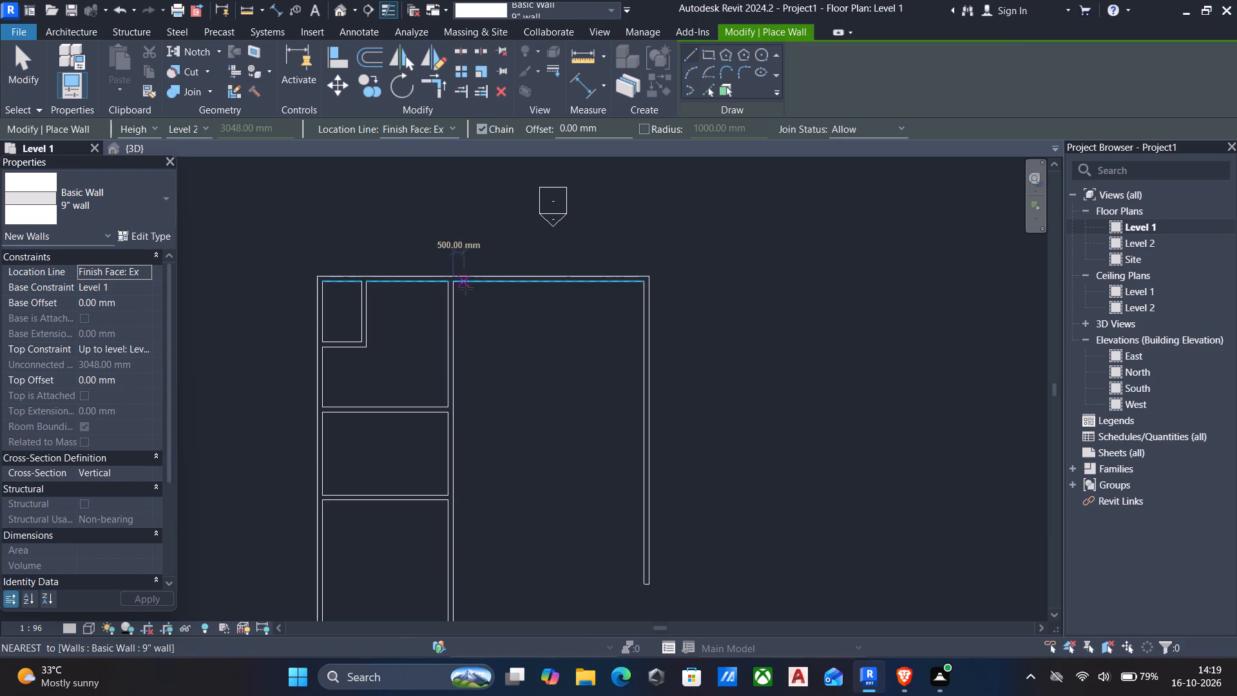
pyautogui.scroll(3, 477, 281)
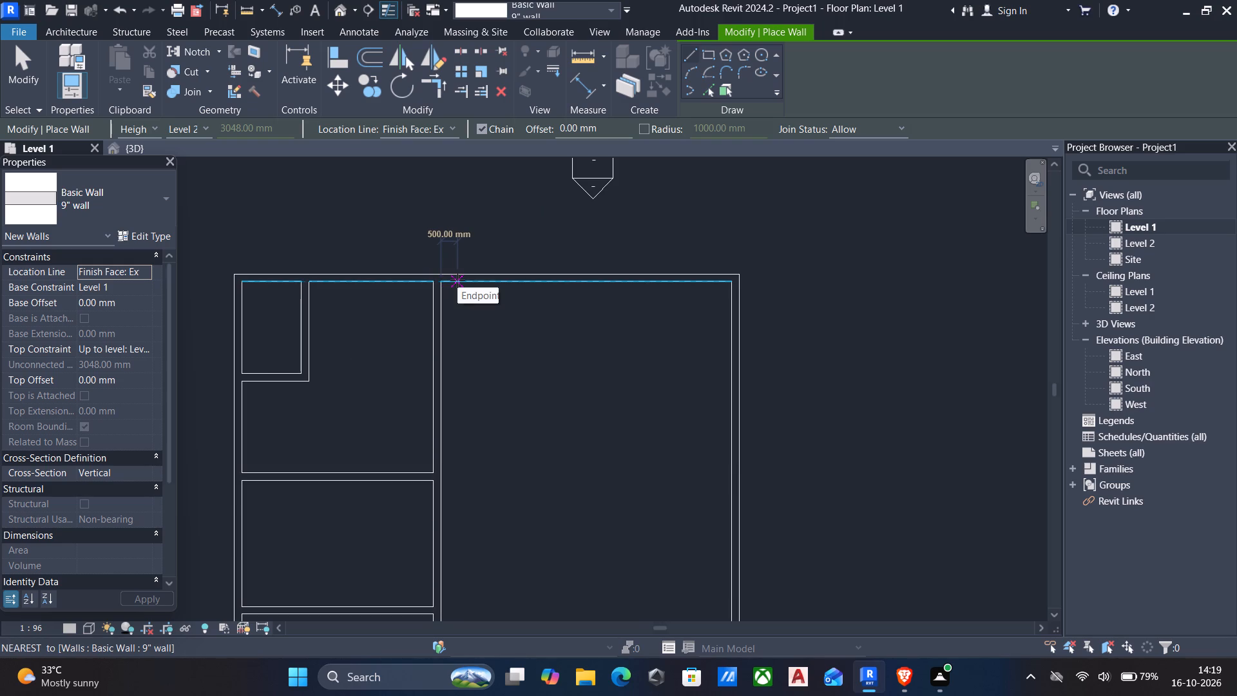
pyautogui.write('1500')
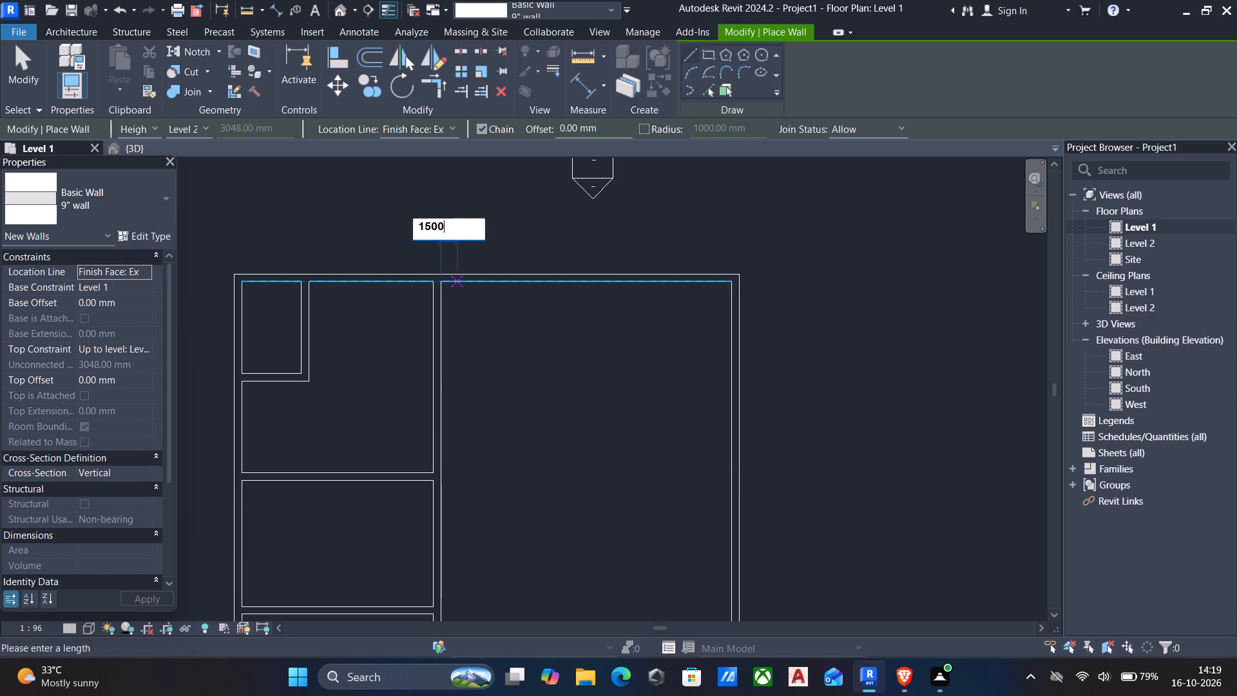
pyautogui.press('Return')
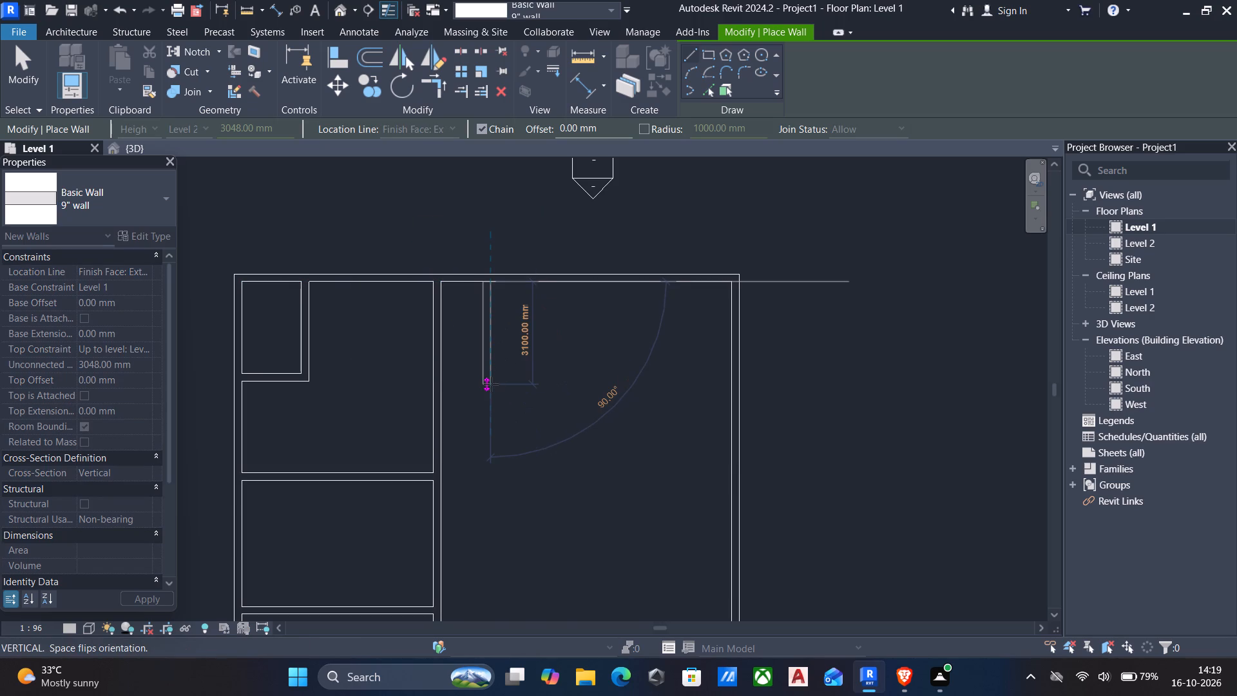
pyautogui.press('space')
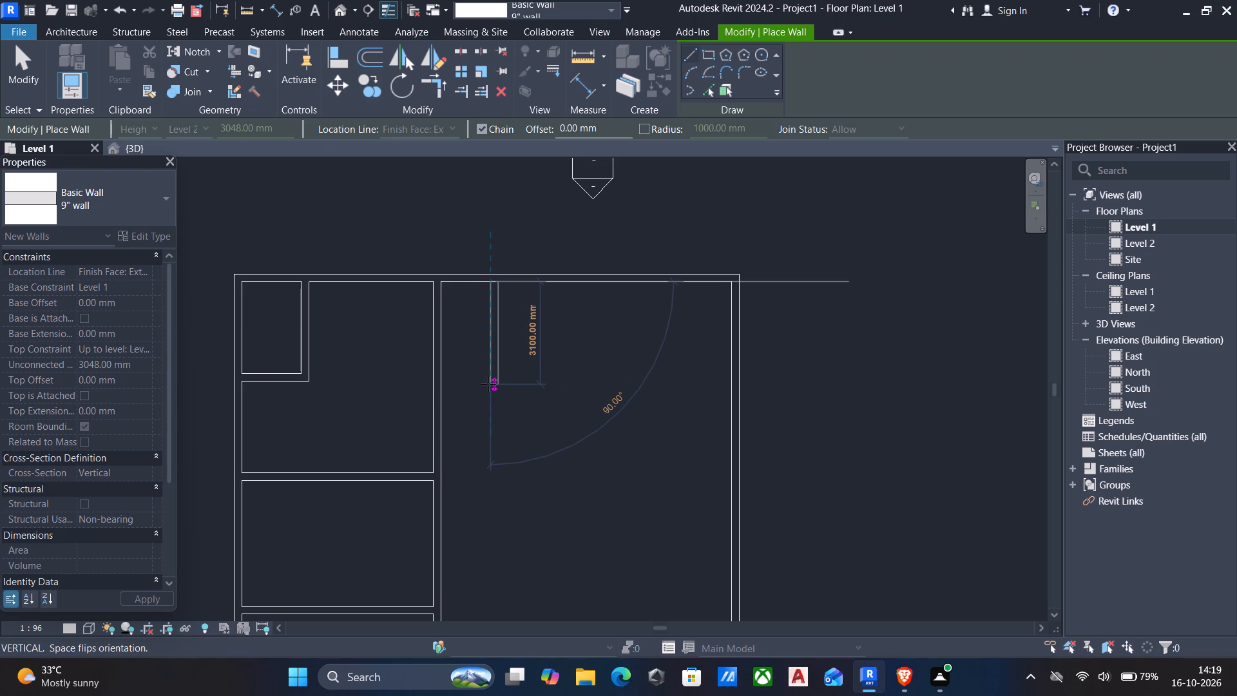
pyautogui.write('277')
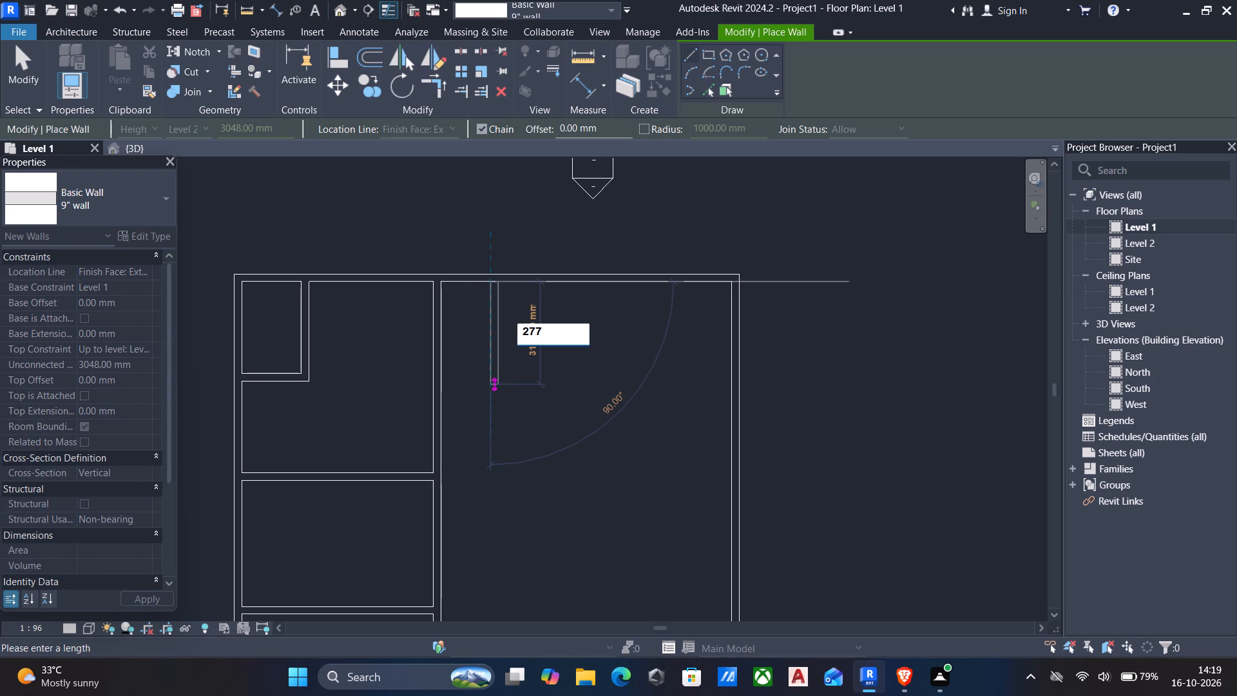
pyautogui.press('5')
pyautogui.press('Return')
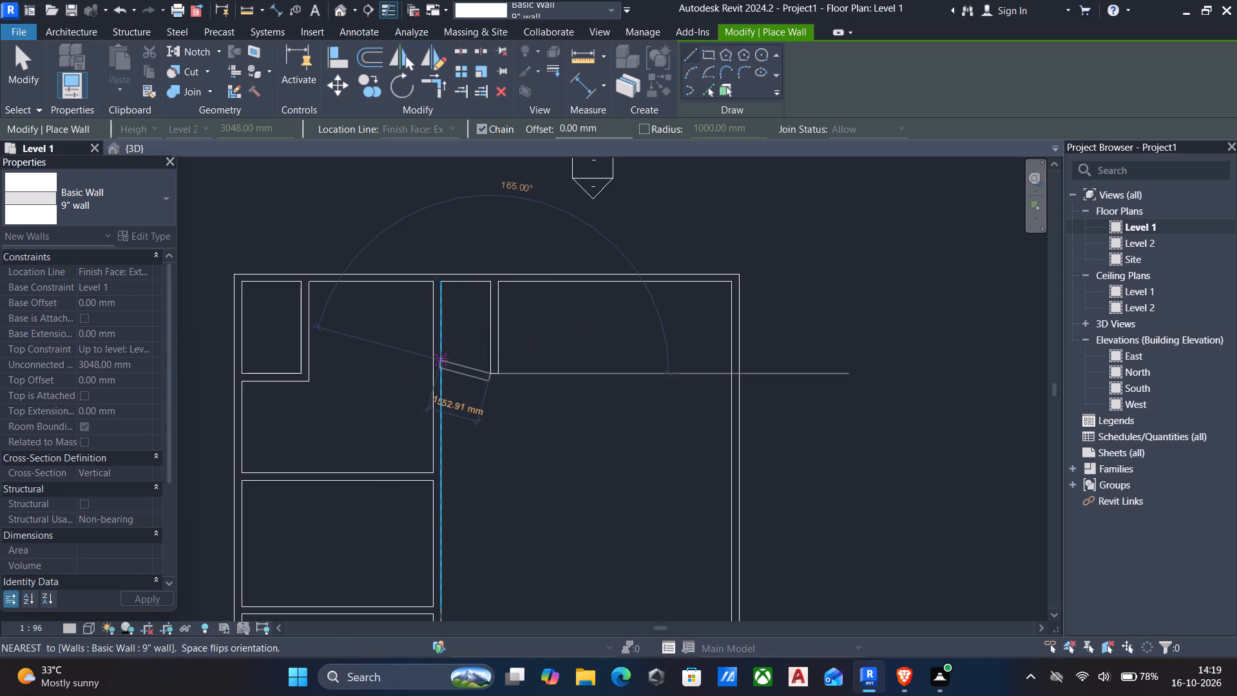
pyautogui.scroll(3, 438, 369)
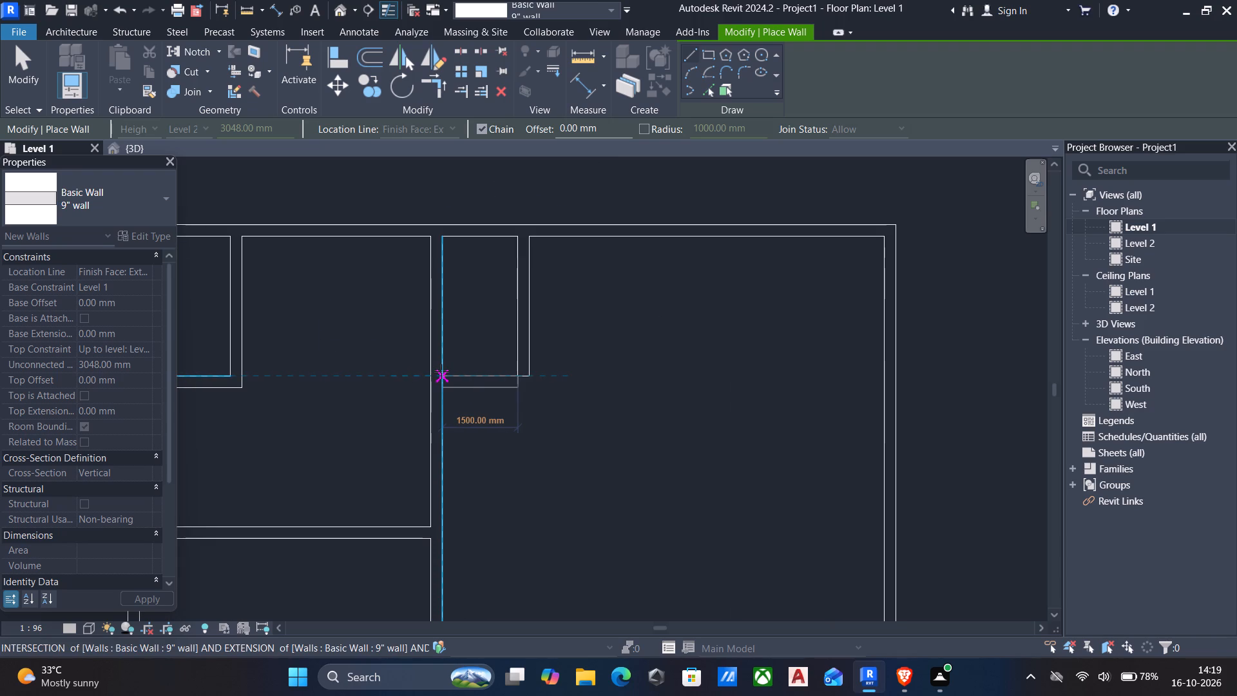
pyautogui.click(441, 371)
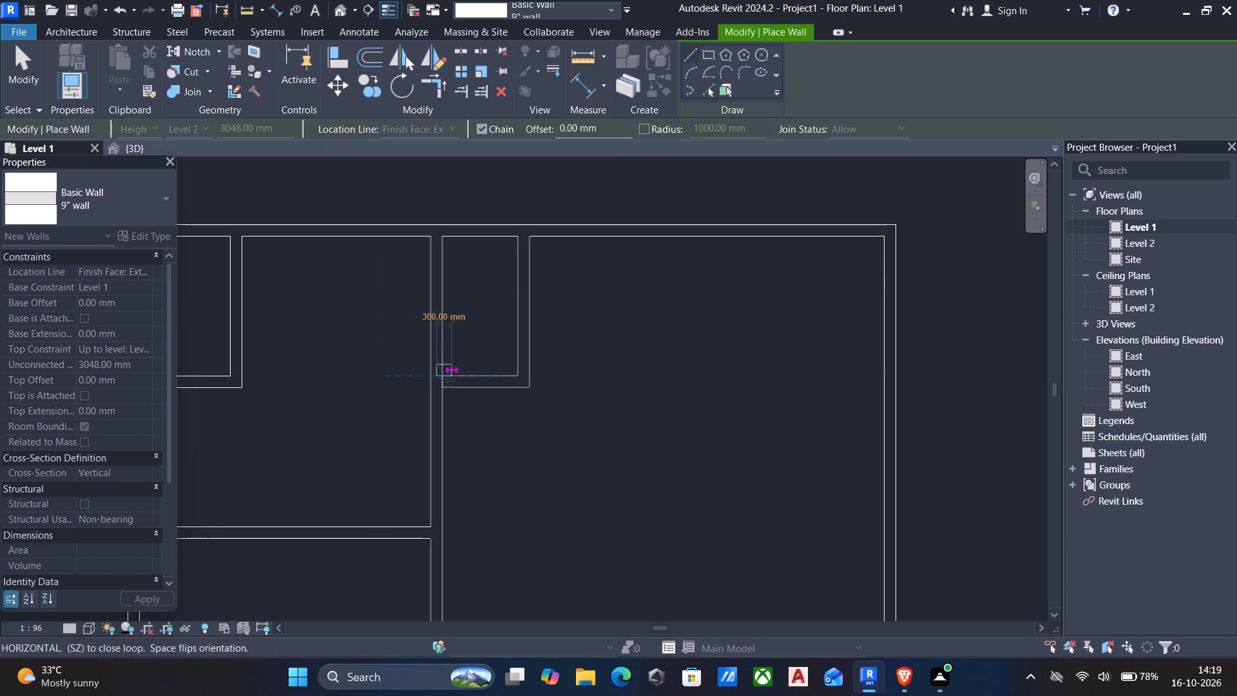
pyautogui.press('Escape')
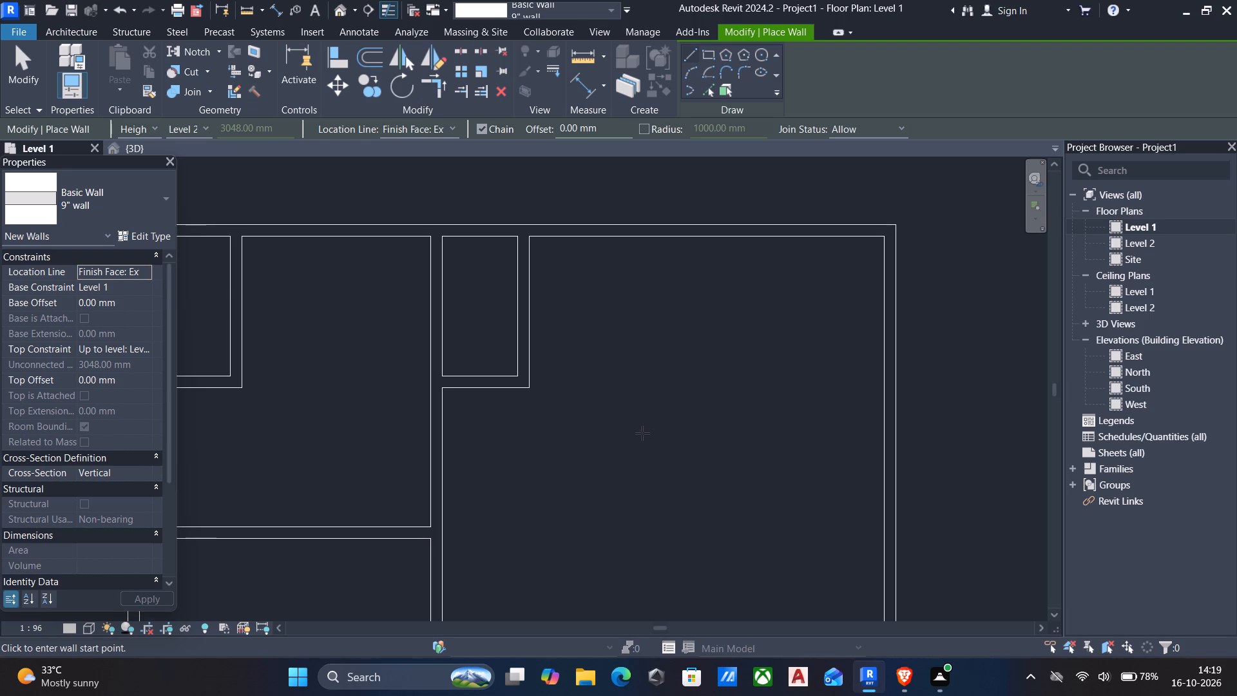
# Draw a 9" wall 5775 mm south from the north wall, 4050 mm east of the 1500 mm room, returning west to the long partition.
pyautogui.moveTo(647, 467); pyautogui.dragTo(635, 472, button='middle')
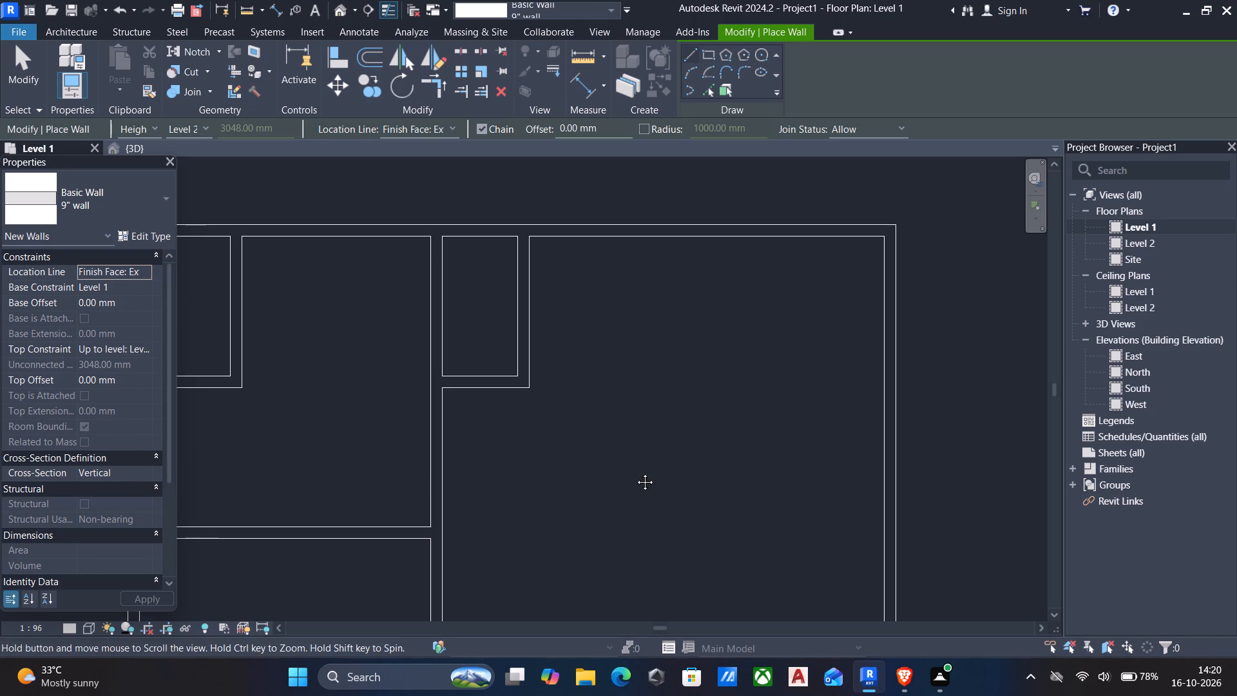
pyautogui.moveTo(635, 472); pyautogui.dragTo(542, 523, button='middle')
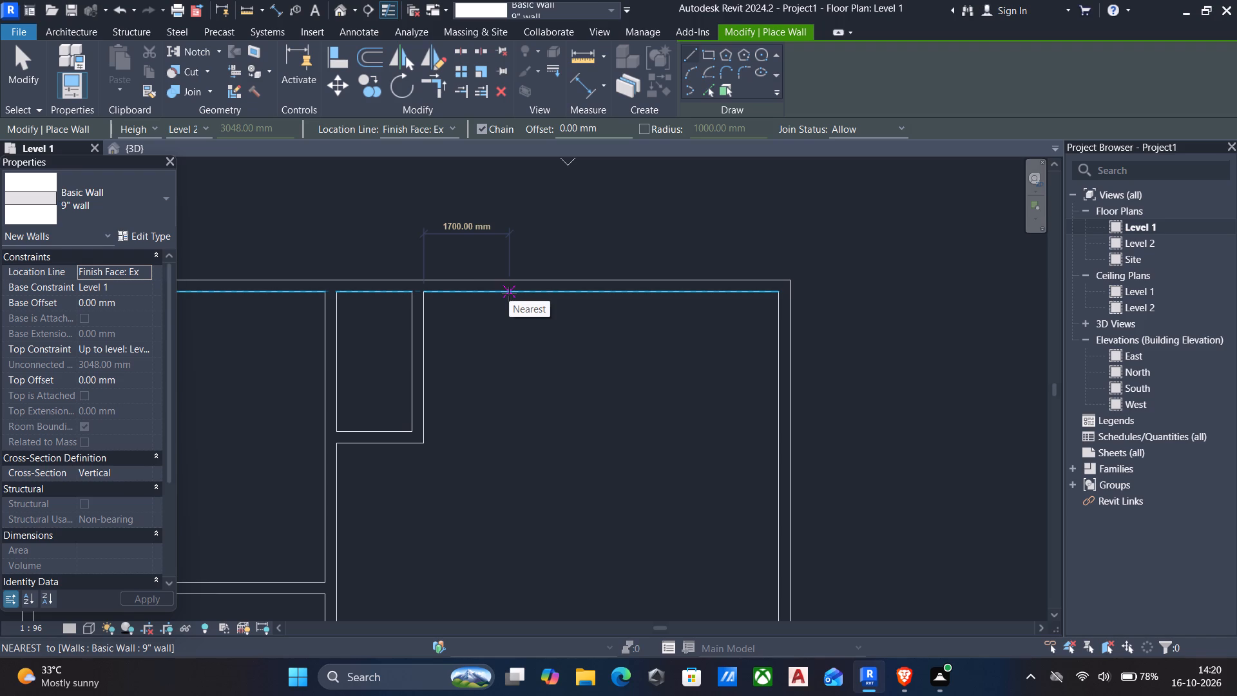
pyautogui.write('4050')
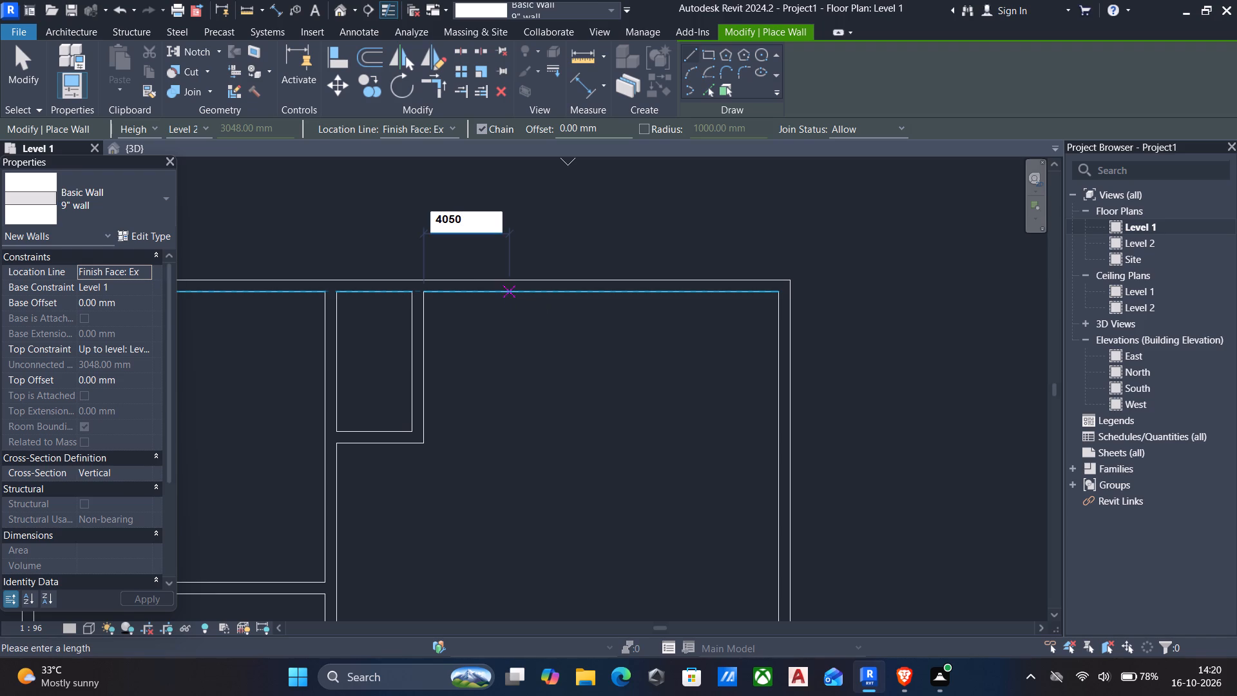
pyautogui.press('Return')
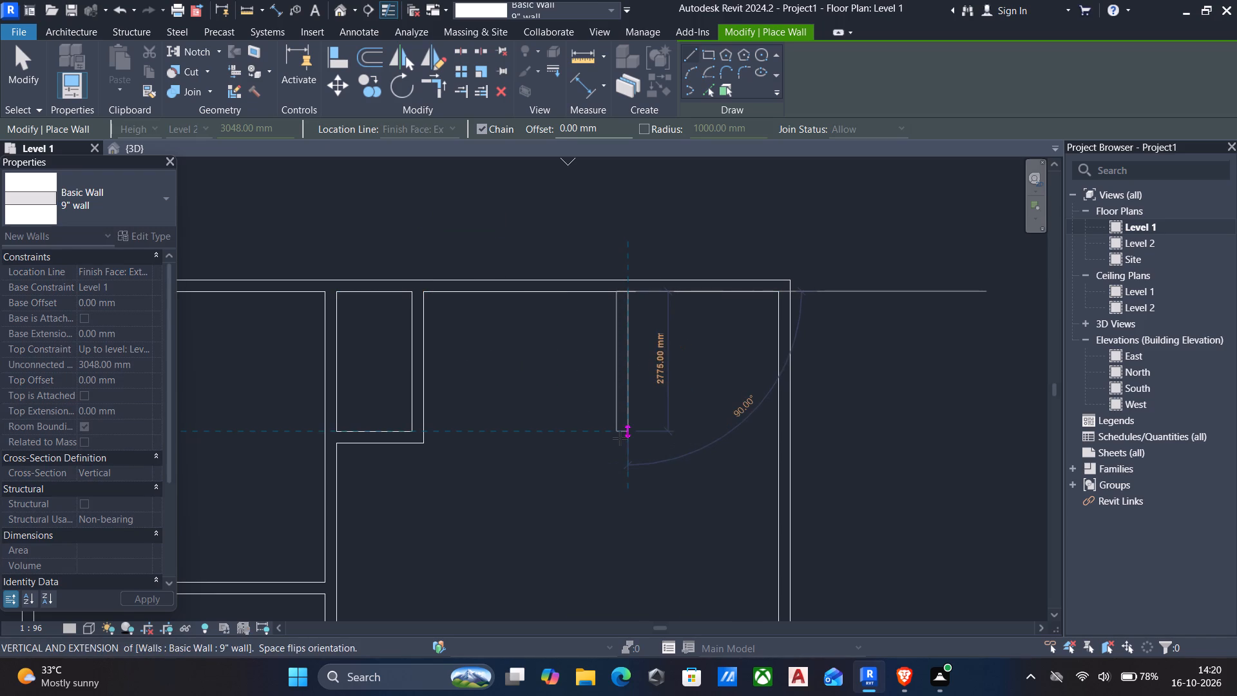
pyautogui.press('space')
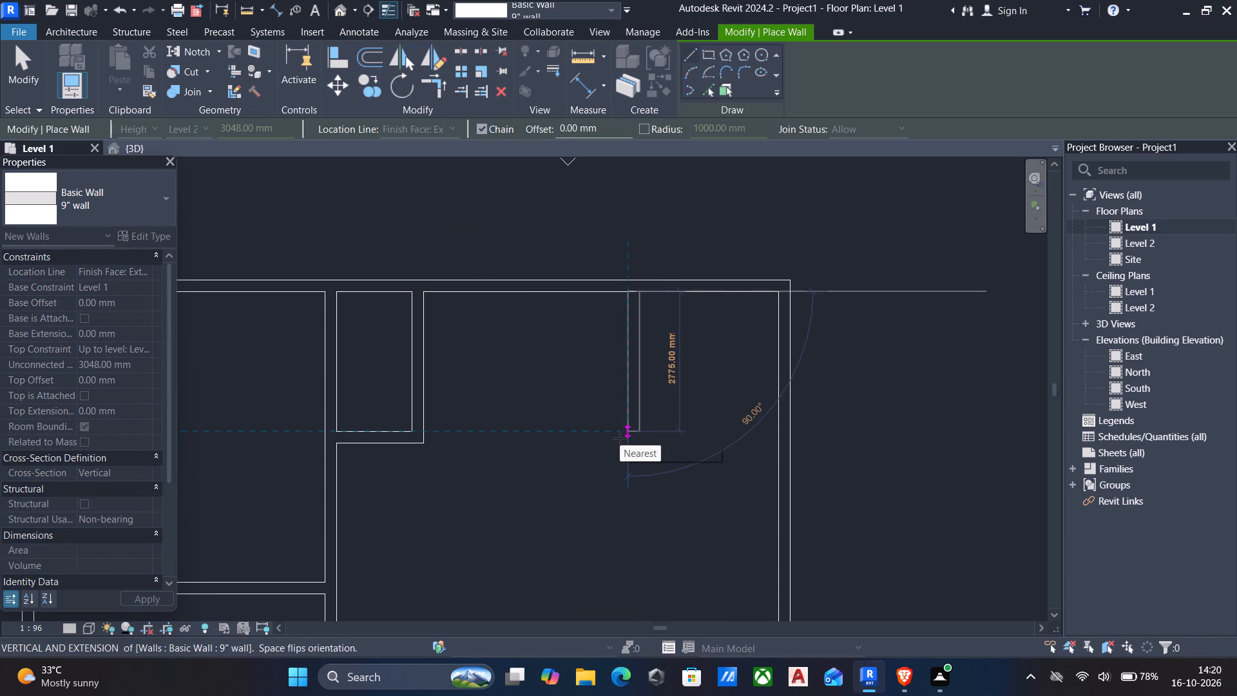
pyautogui.press('5')
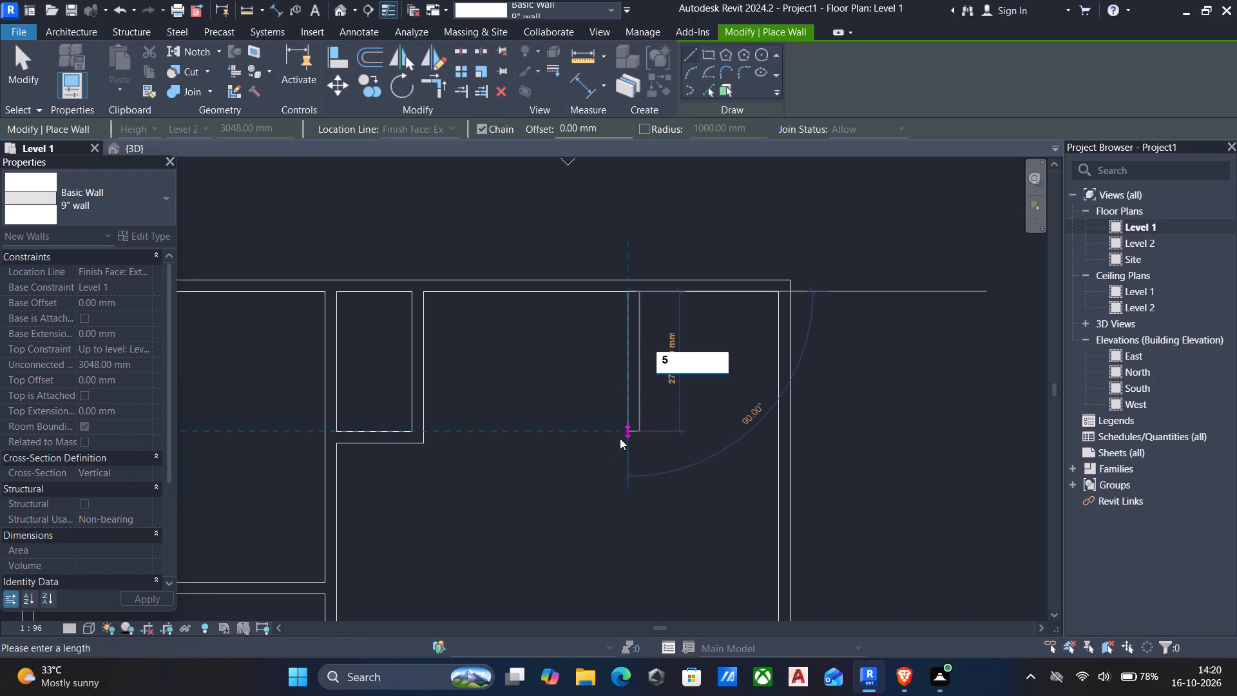
pyautogui.write('775')
pyautogui.press('Return')
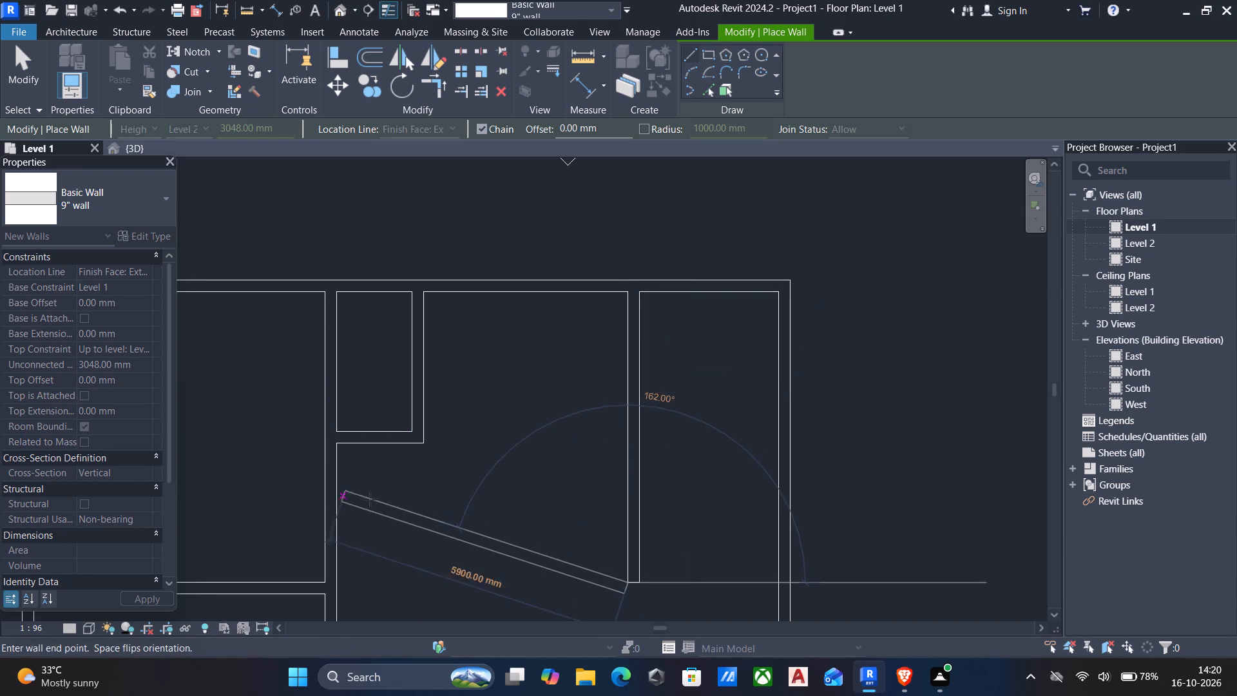
pyautogui.moveTo(388, 505); pyautogui.dragTo(443, 410, button='middle')
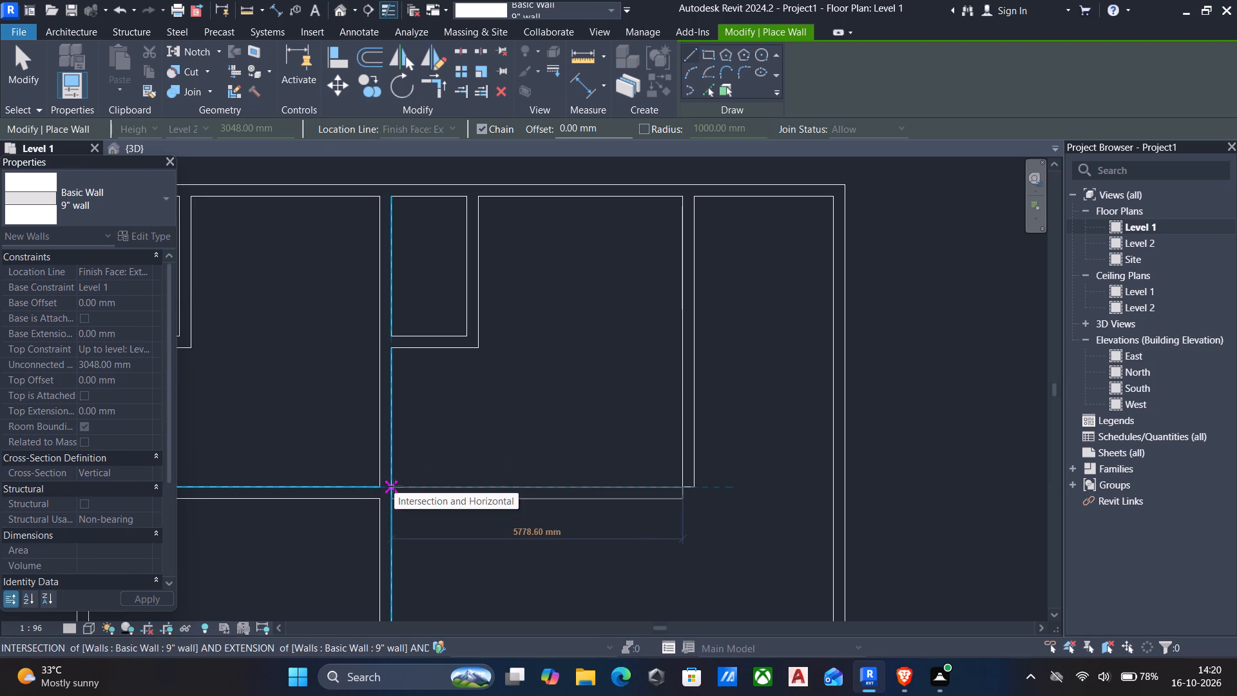
pyautogui.click(394, 486)
pyautogui.press('Escape')
pyautogui.scroll(-2, 582, 450)
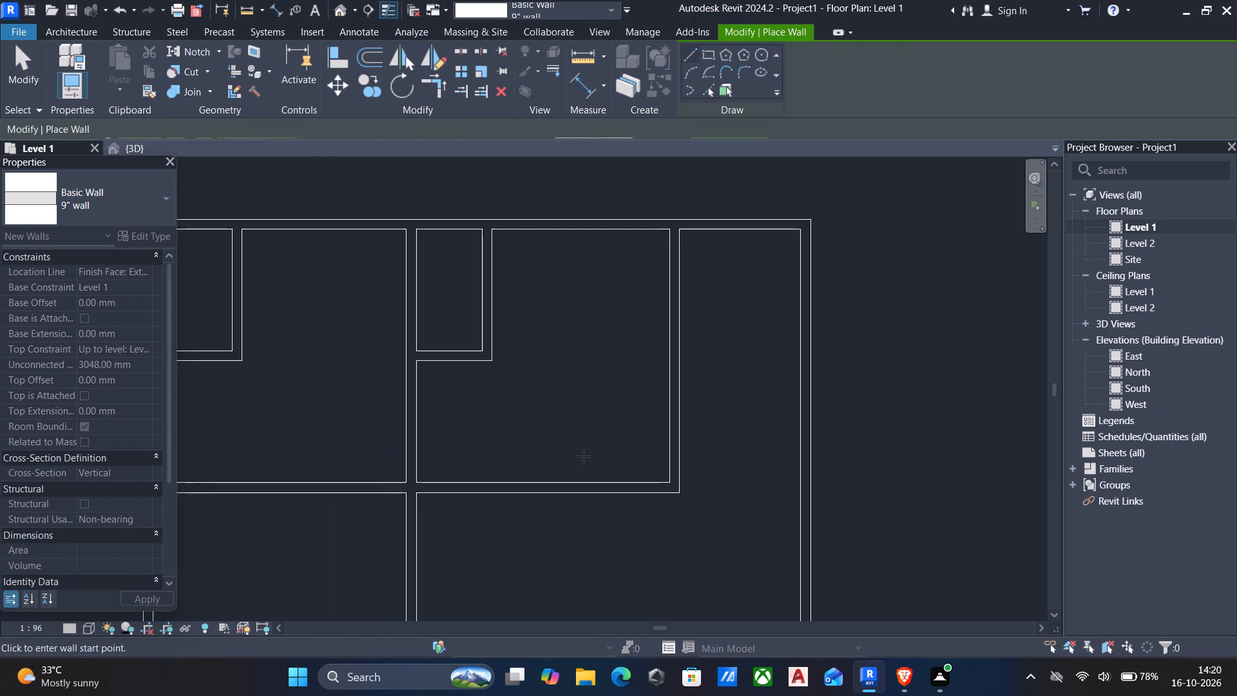
pyautogui.press('Escape')
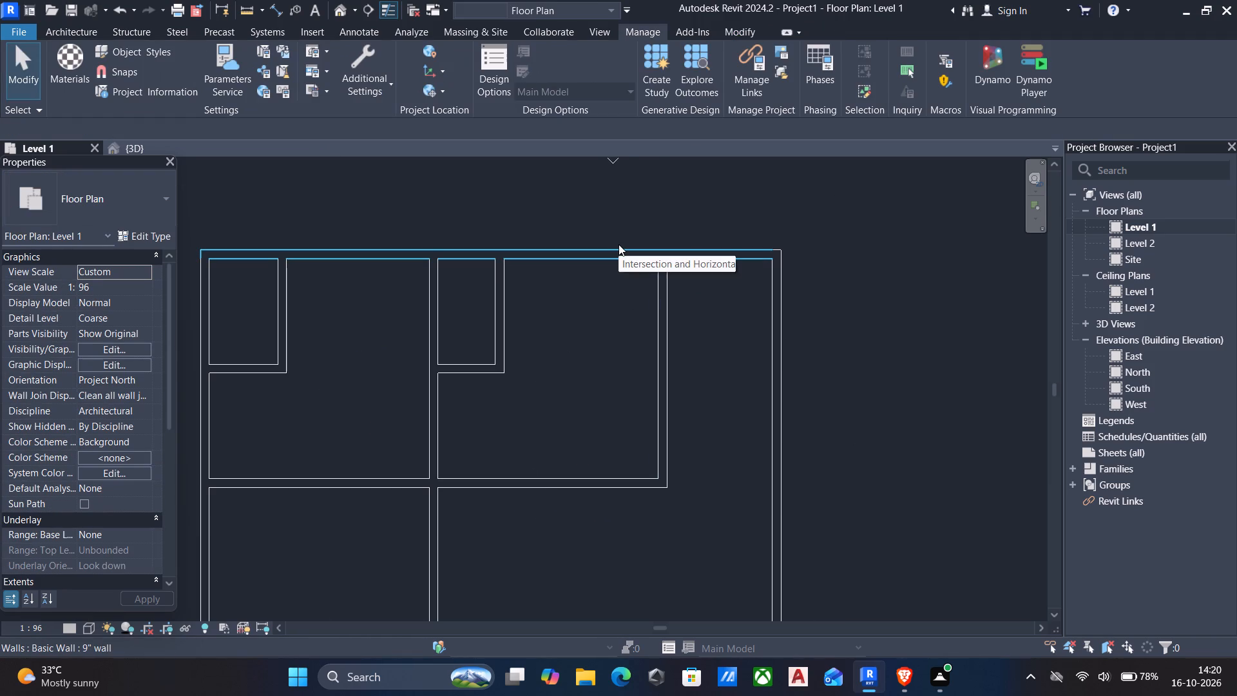
# Trim the north exterior wall to a corner with the new 5775 mm long east wall.
pyautogui.write('tr')
pyautogui.click(613, 247)
pyautogui.click(664, 320)
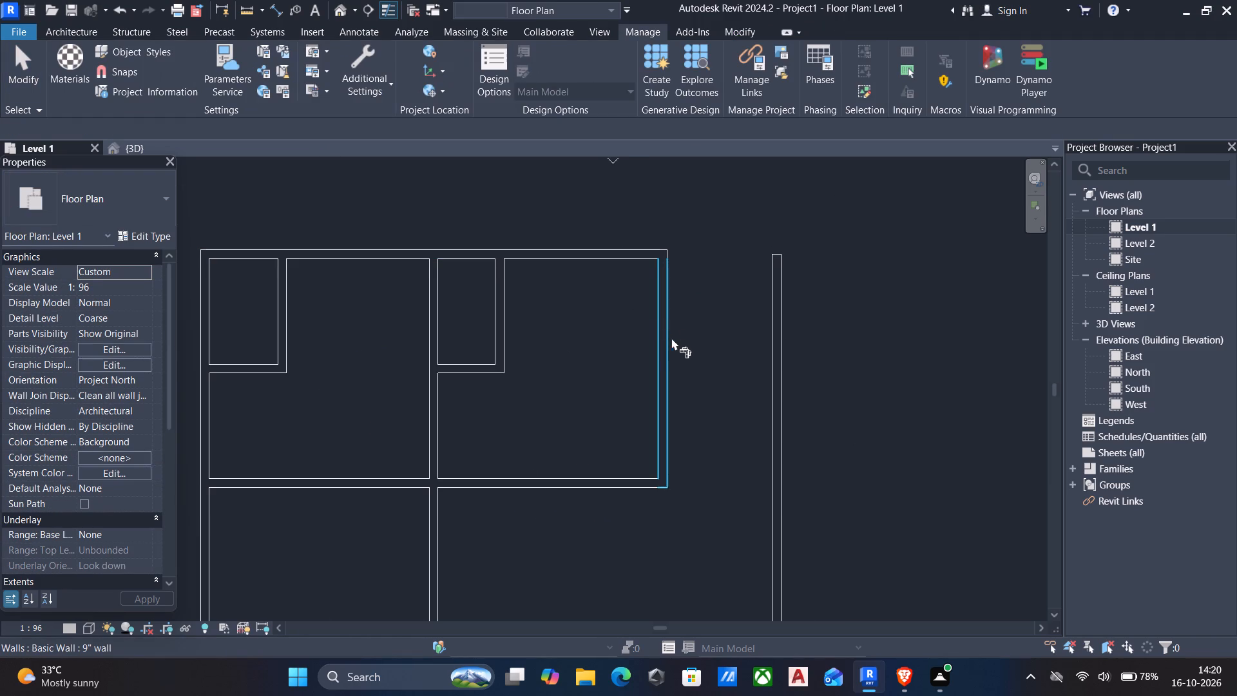
pyautogui.moveTo(674, 353); pyautogui.dragTo(635, 277, button='middle')
pyautogui.press('Escape')
# Delete the leftover east exterior wall standing detached from the plan.
pyautogui.moveTo(785, 449); pyautogui.dragTo(688, 356)
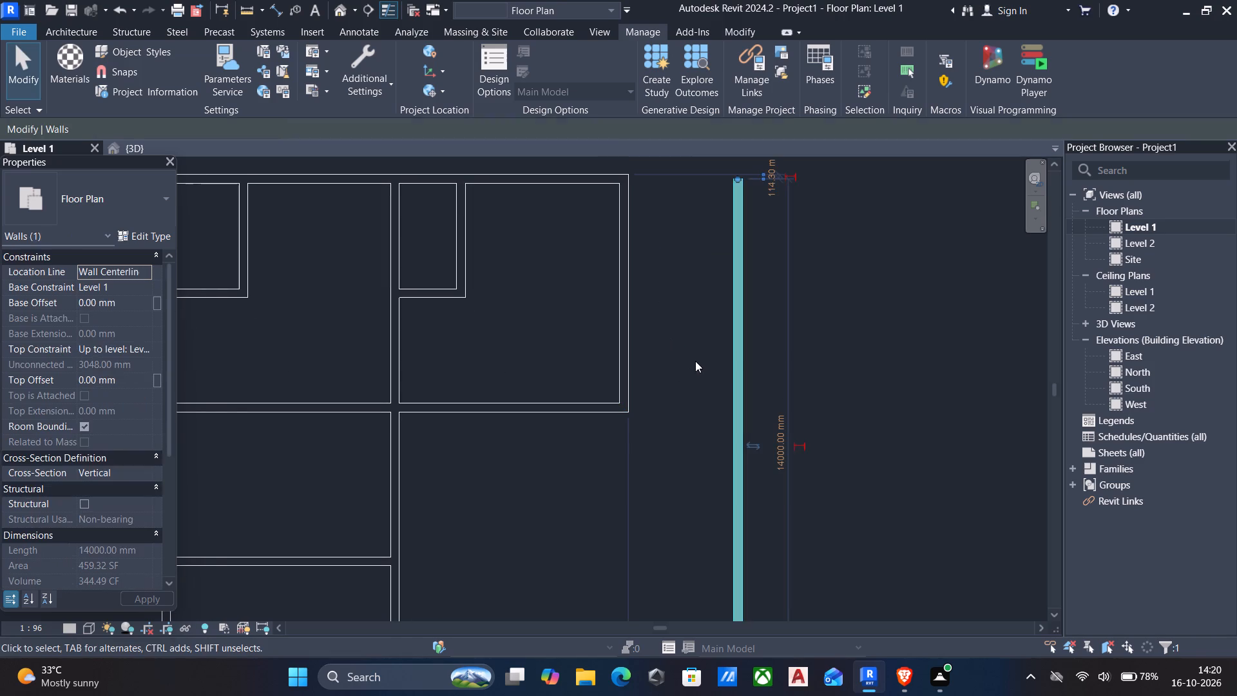
pyautogui.press('Delete')
# Trim the 1500 mm room's east wall to a corner with the south wall of the 4050 mm wide room, extending it south.
pyautogui.scroll(-4, 708, 382)
pyautogui.moveTo(721, 397); pyautogui.dragTo(720, 375, button='middle')
pyautogui.scroll(-1, 714, 375)
pyautogui.moveTo(678, 406); pyautogui.dragTo(648, 364, button='middle')
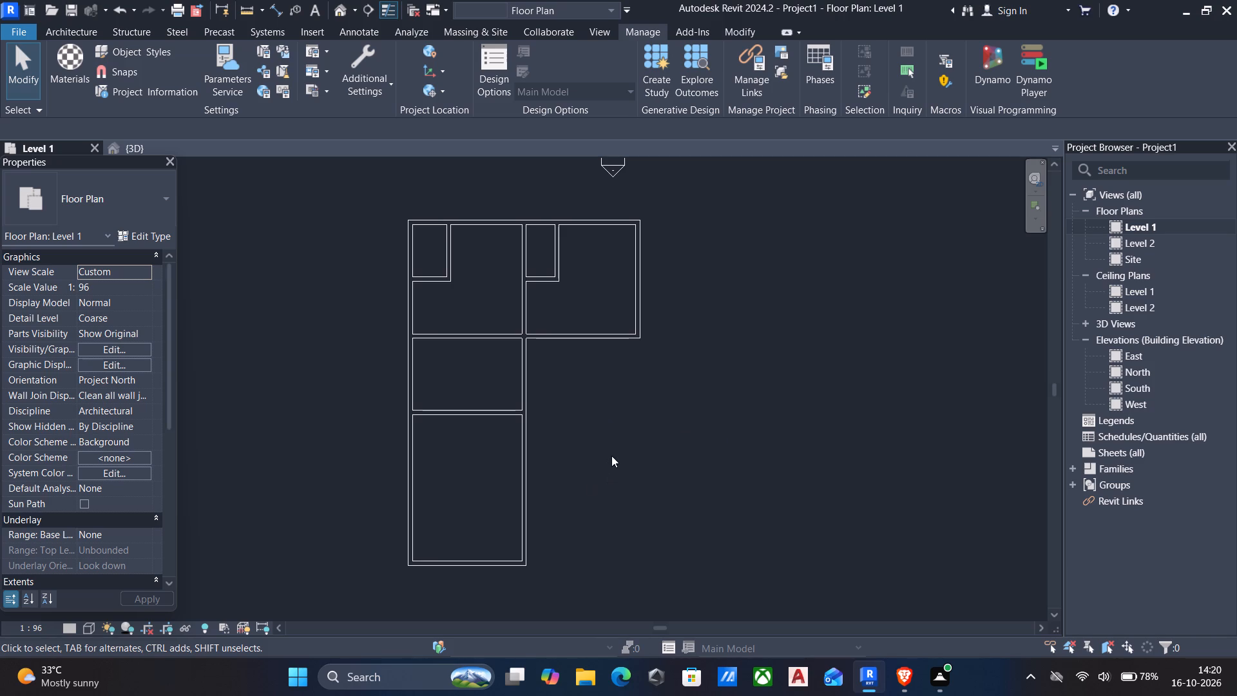
pyautogui.moveTo(618, 447); pyautogui.dragTo(617, 432, button='middle')
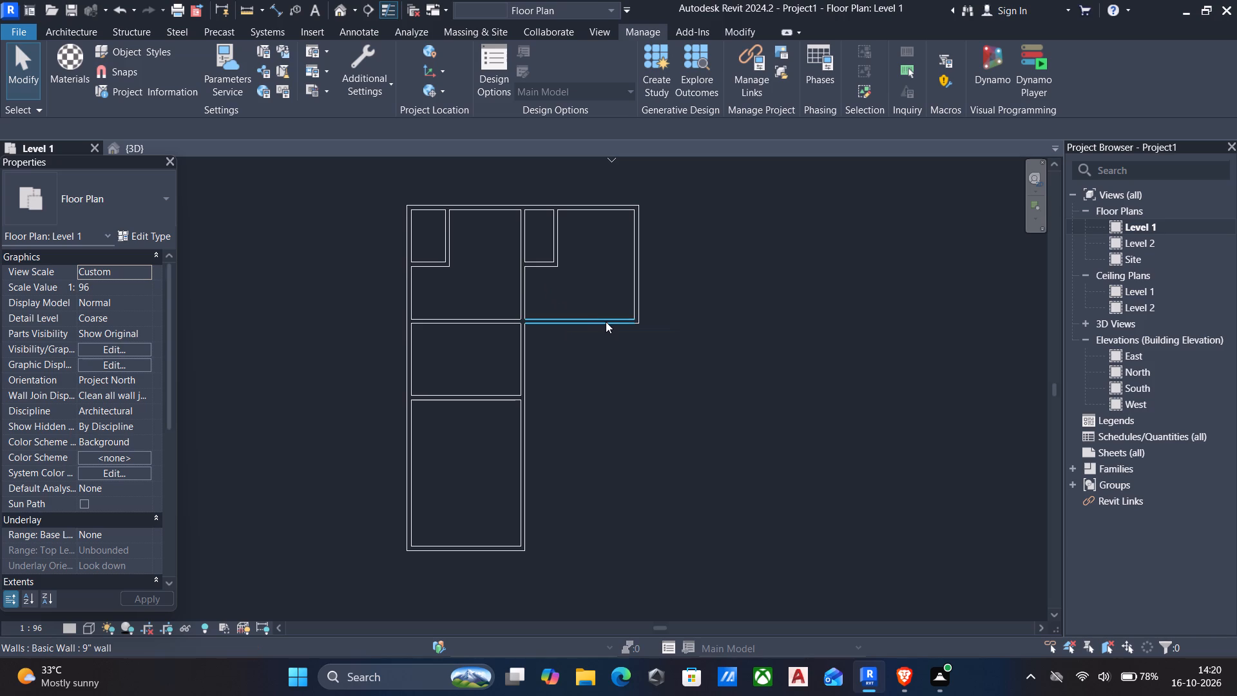
pyautogui.write('tr')
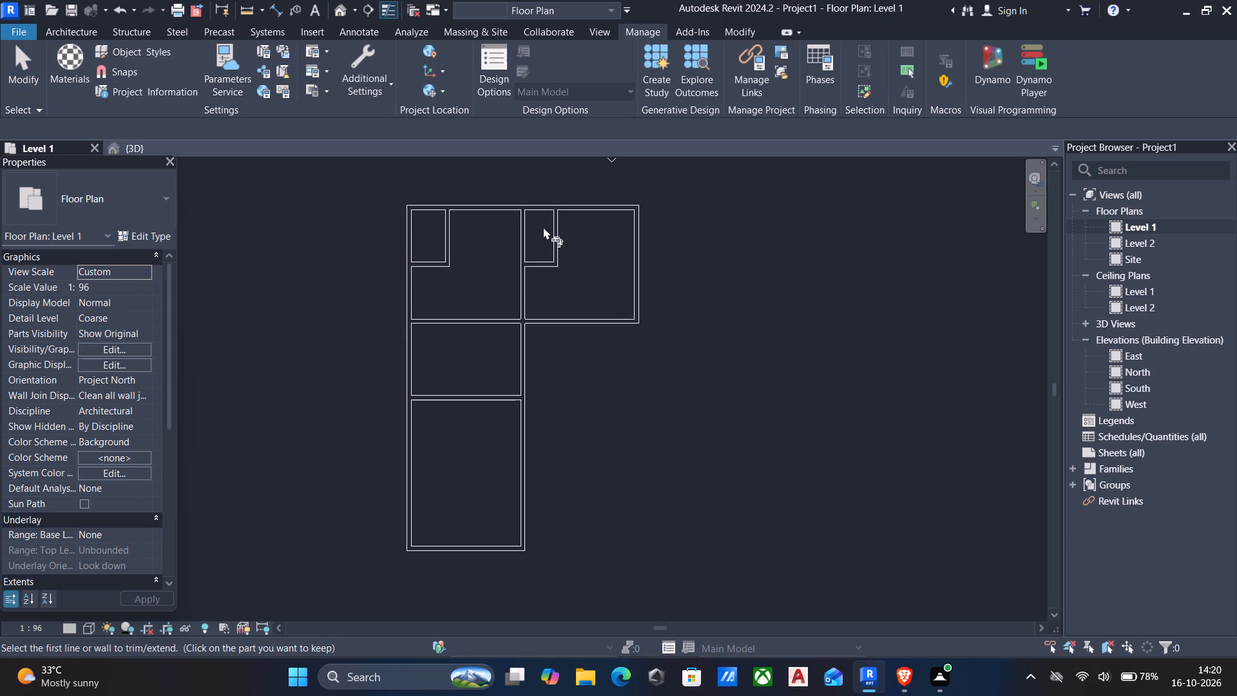
pyautogui.click(551, 235)
pyautogui.click(587, 324)
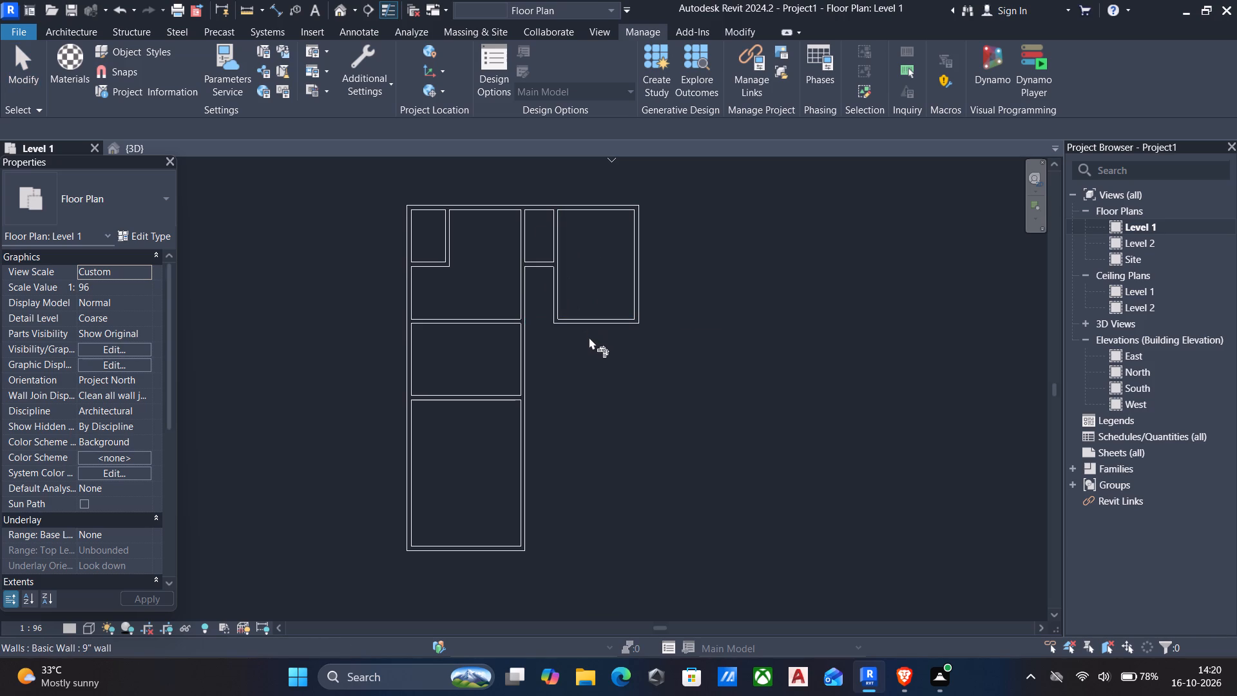
pyautogui.press('Escape')
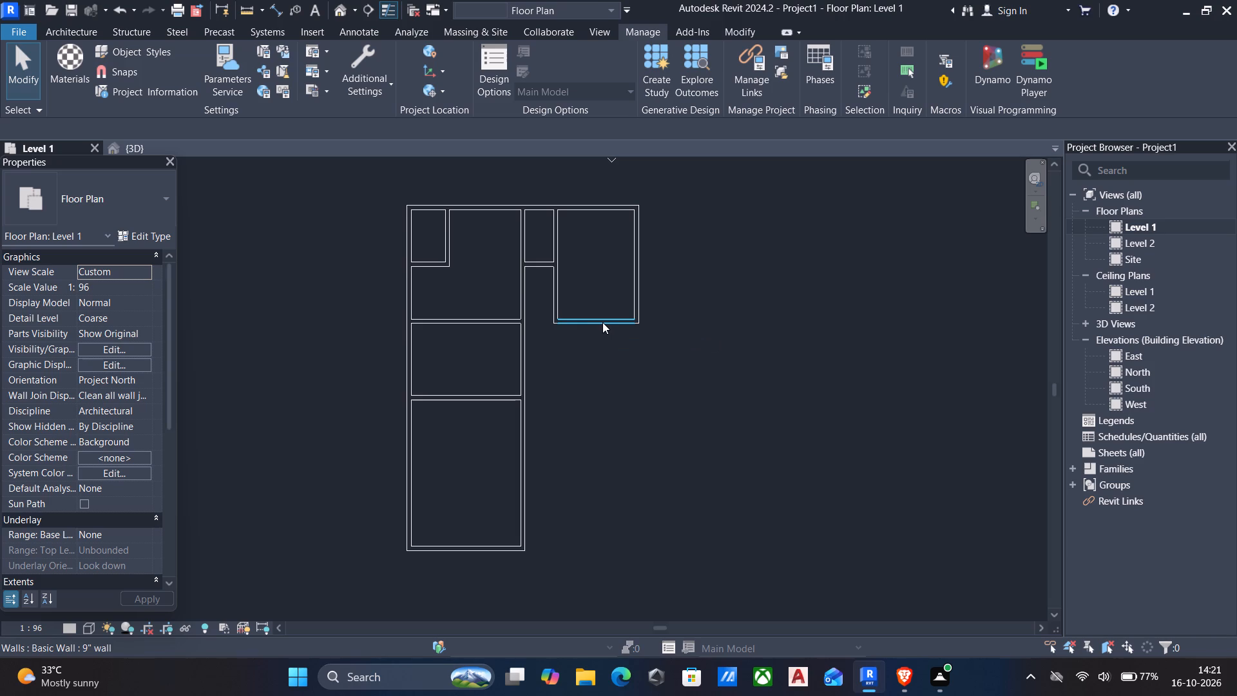
# Stretch the 4050 mm wide room's east wall straight south past the building's south wall, to a length of about 19100 mm.
pyautogui.moveTo(515, 369); pyautogui.dragTo(428, 285, button='middle')
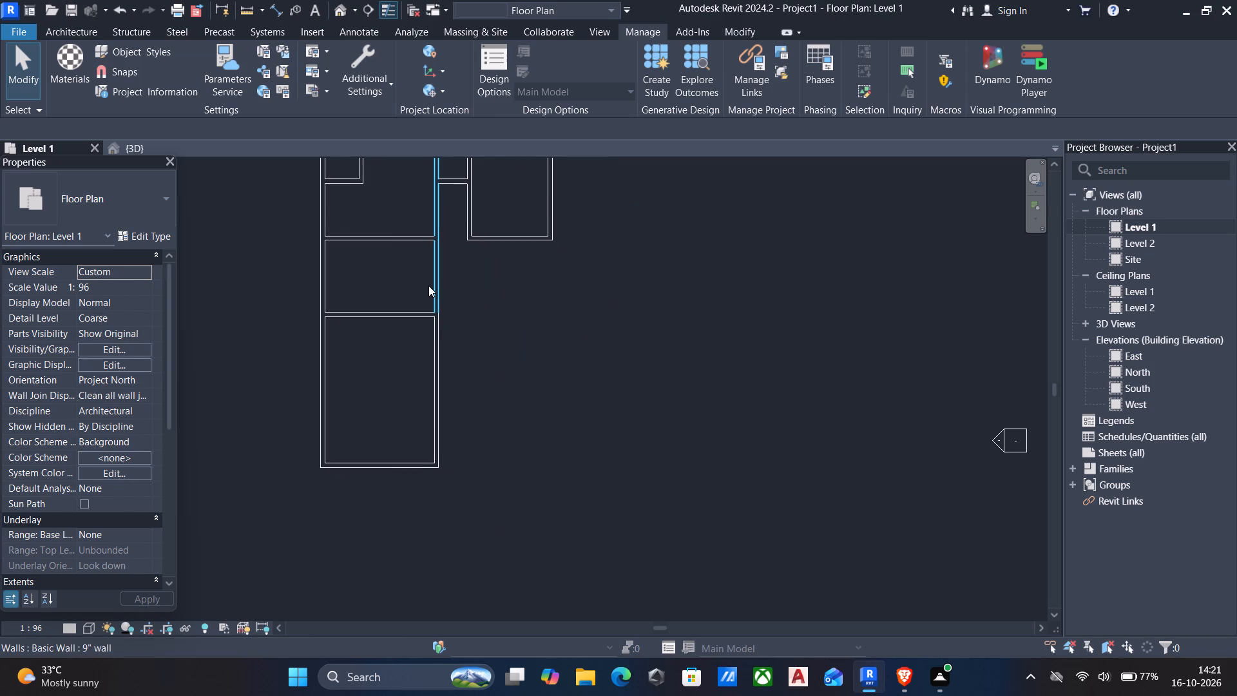
pyautogui.click(551, 226)
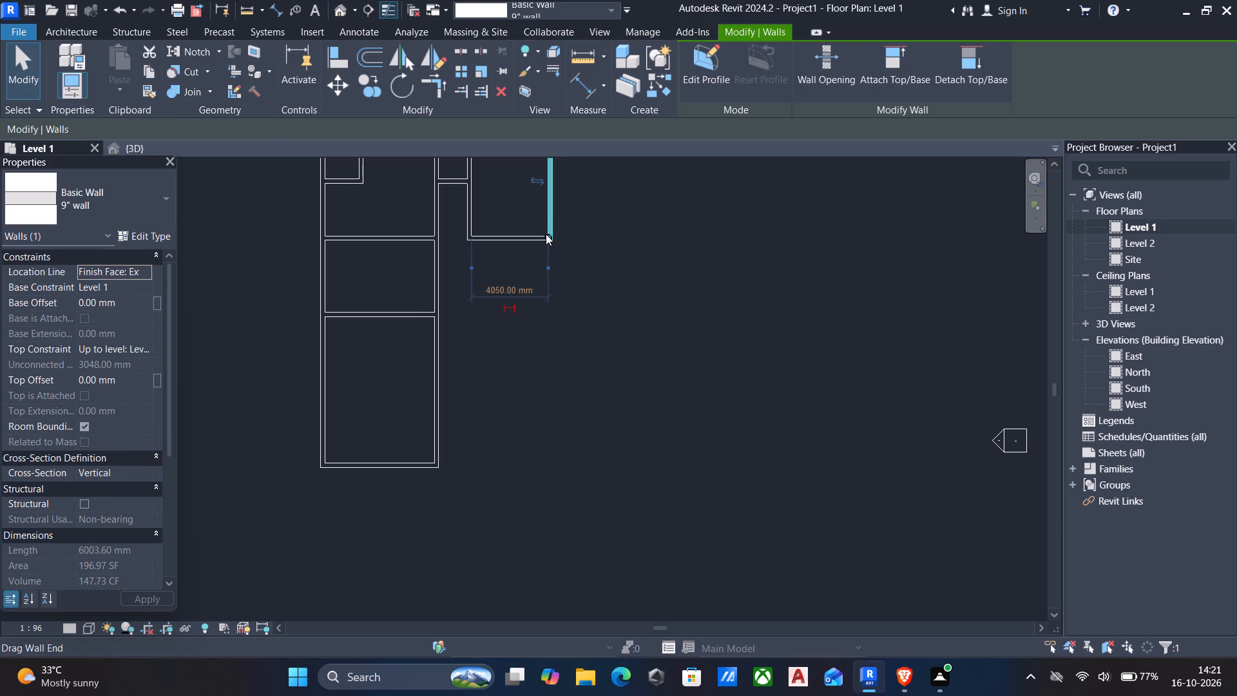
pyautogui.moveTo(550, 238); pyautogui.dragTo(563, 487)
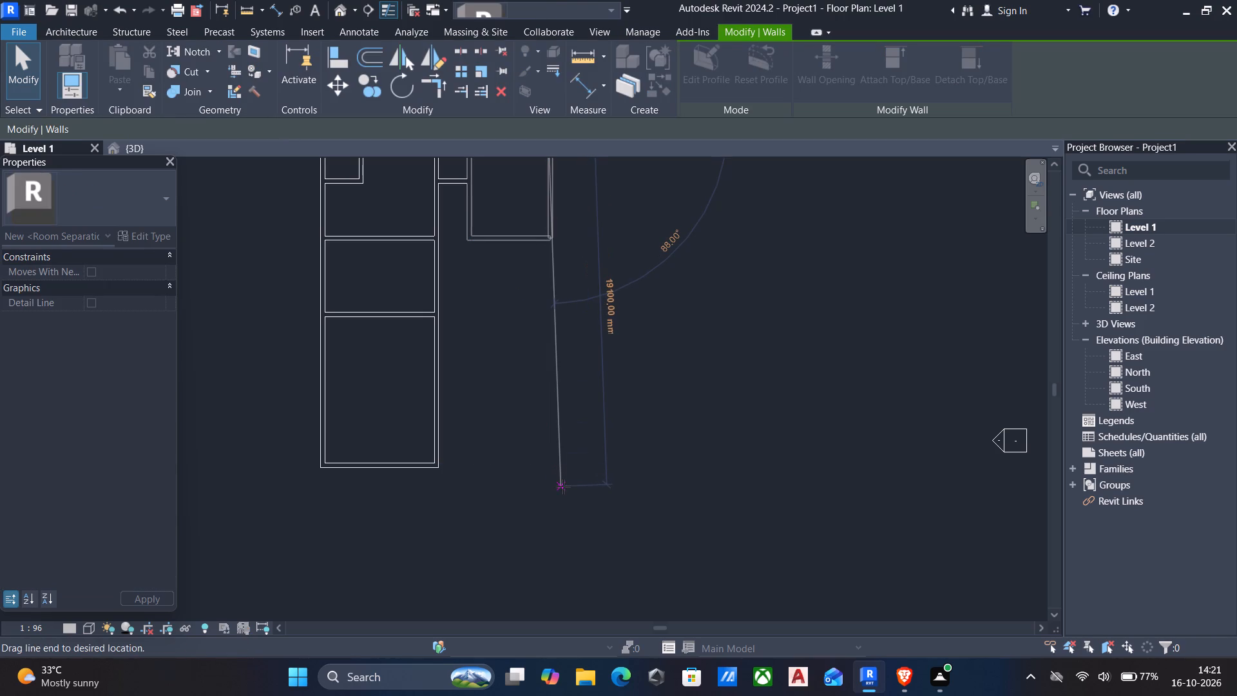
pyautogui.moveTo(563, 487); pyautogui.dragTo(555, 486)
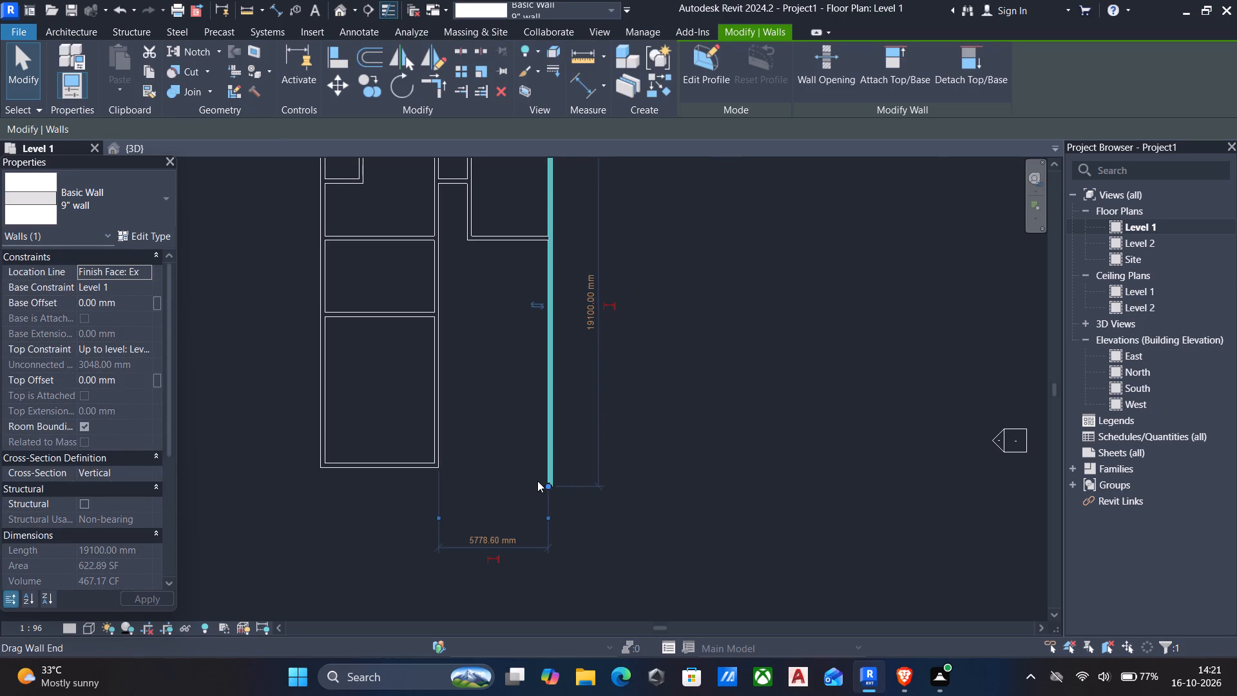
# Draw 9" walls enclosing a room 2025 mm wide and 2775 mm deep inside, south of the 4050 mm wide room against the east wall.
pyautogui.press('Escape')
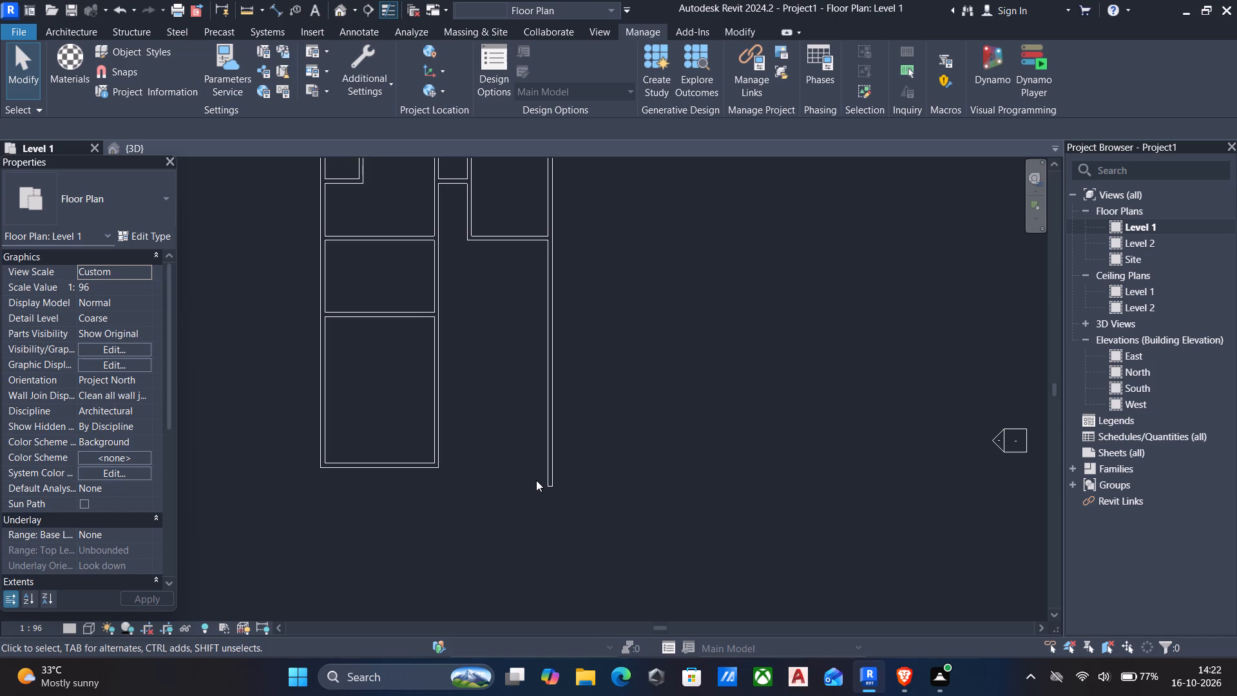
pyautogui.click(513, 241)
pyautogui.press('c')
pyautogui.press('s')
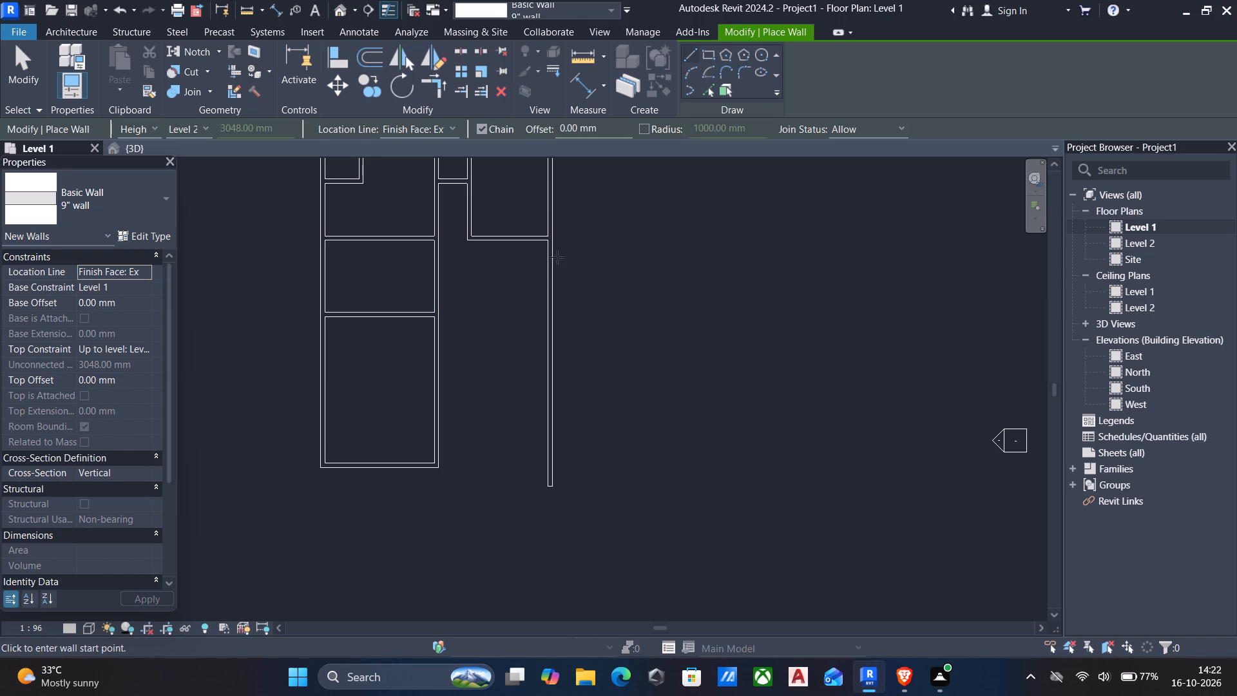
pyautogui.scroll(2, 555, 261)
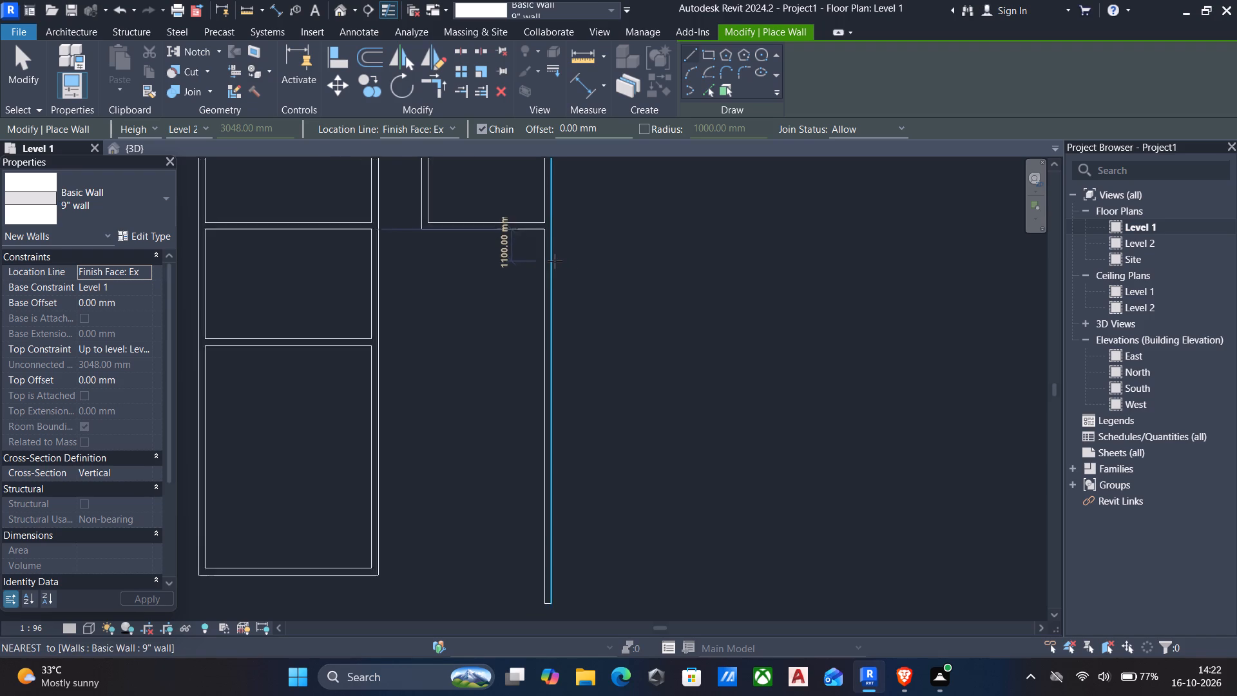
pyautogui.scroll(2, 555, 261)
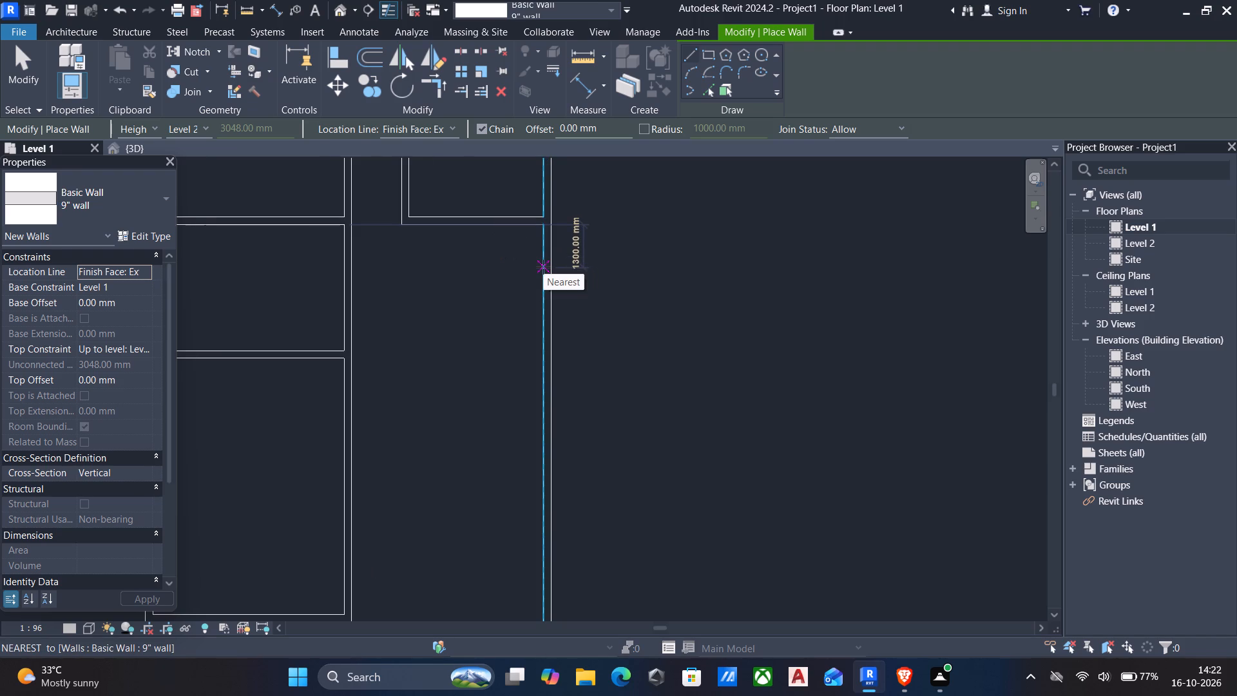
pyautogui.write('2775')
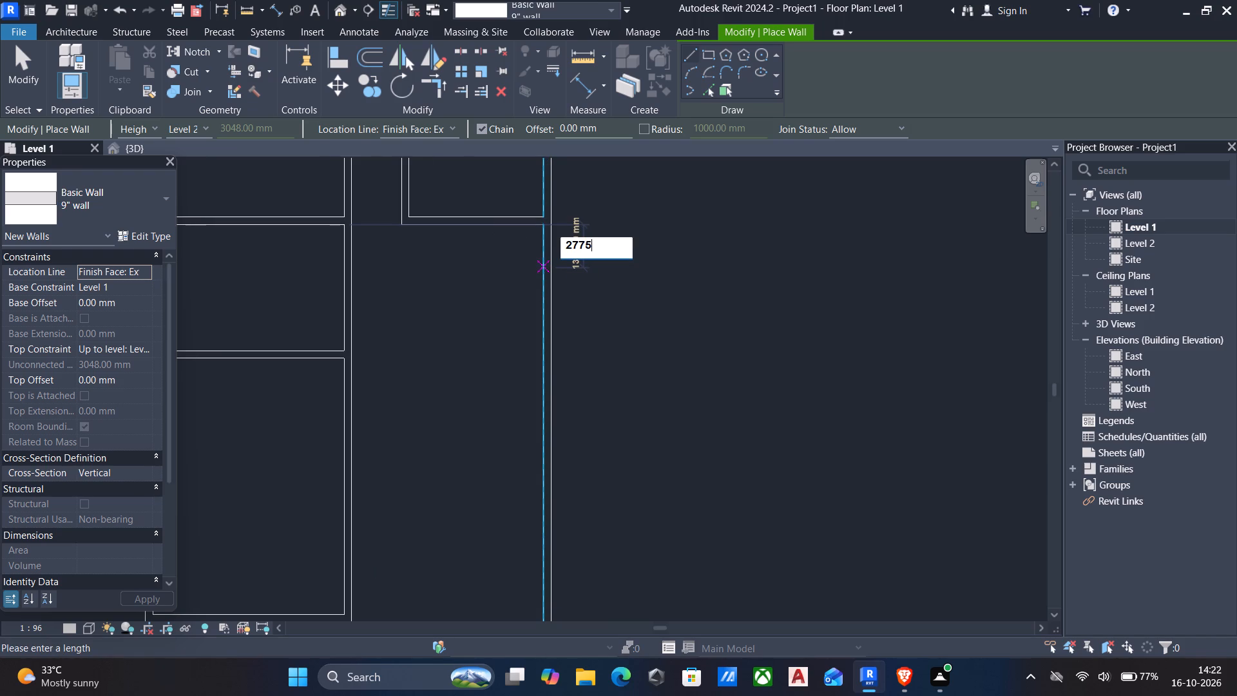
pyautogui.press('Return')
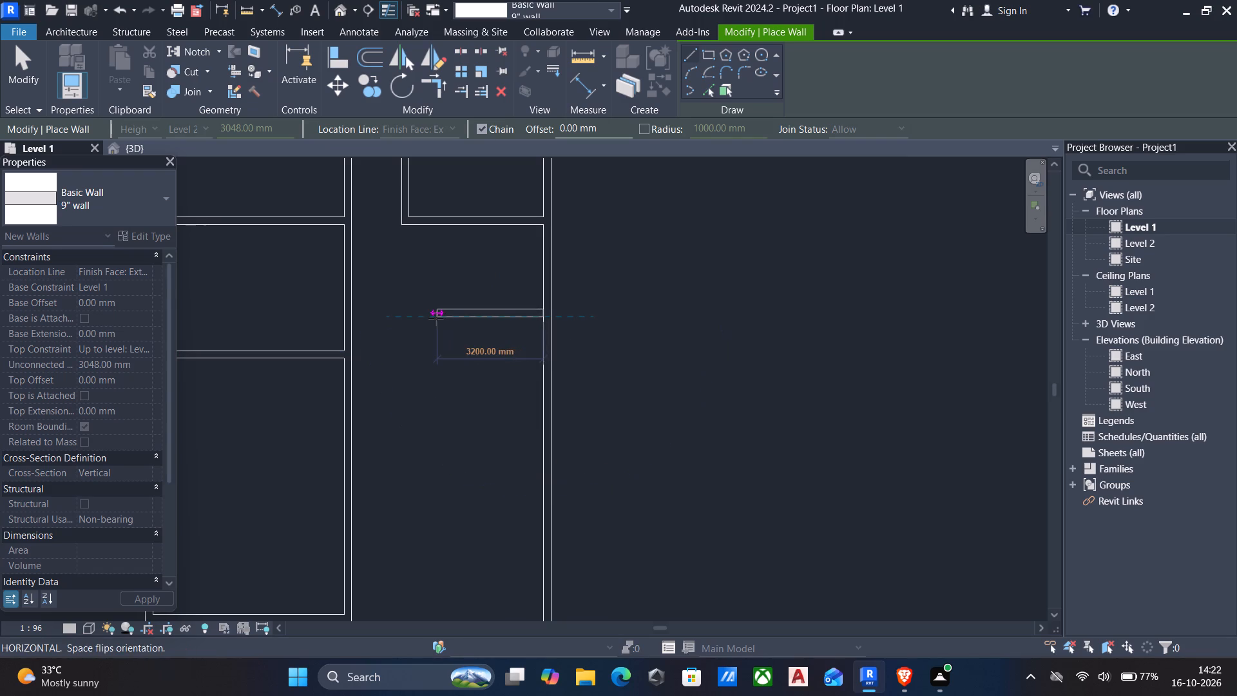
pyautogui.press('space')
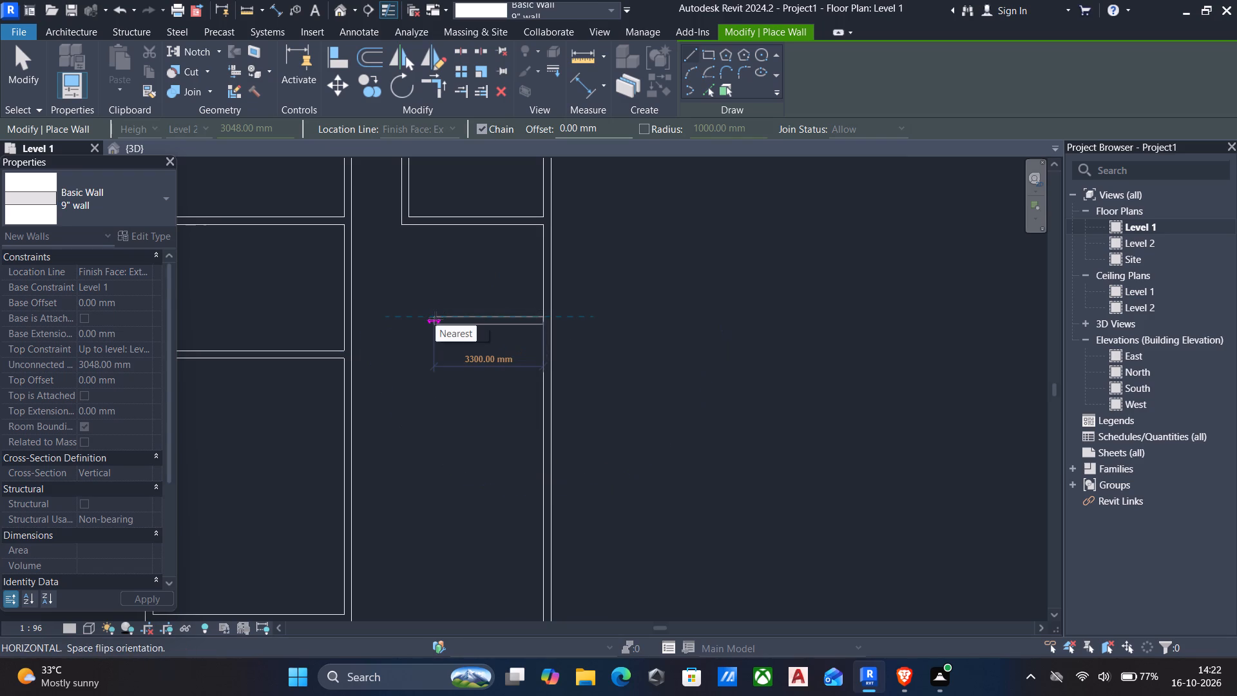
pyautogui.write('20')
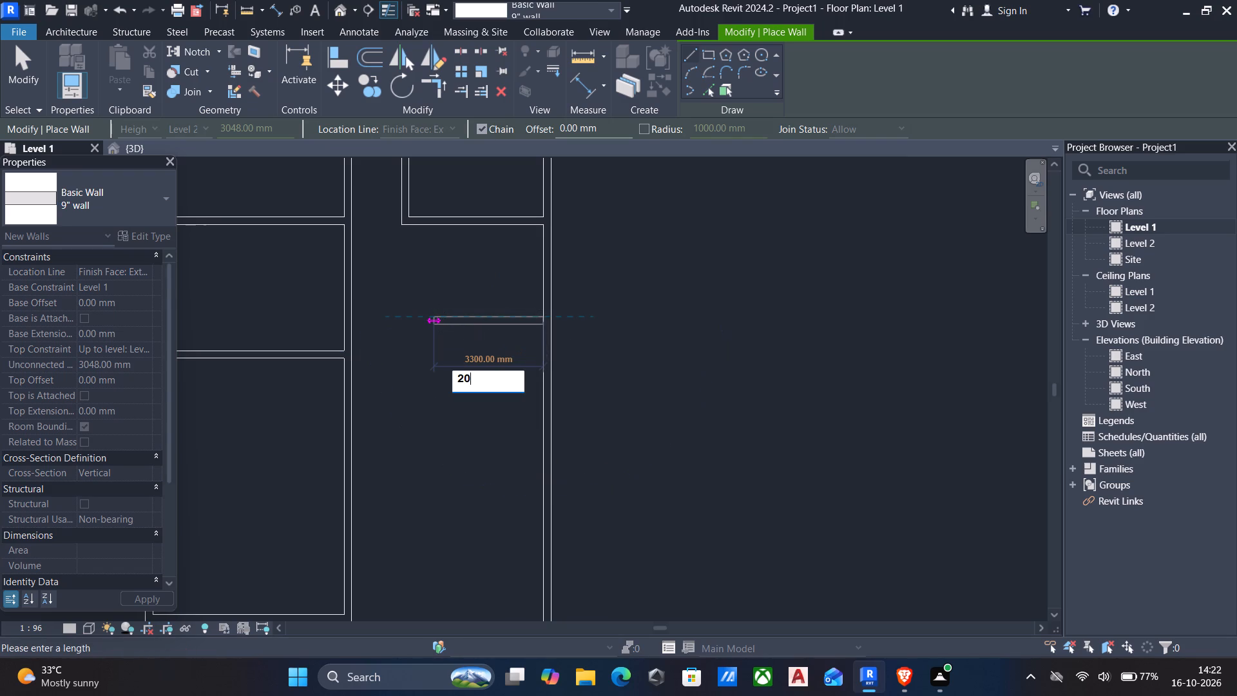
pyautogui.write('25')
pyautogui.press('Return')
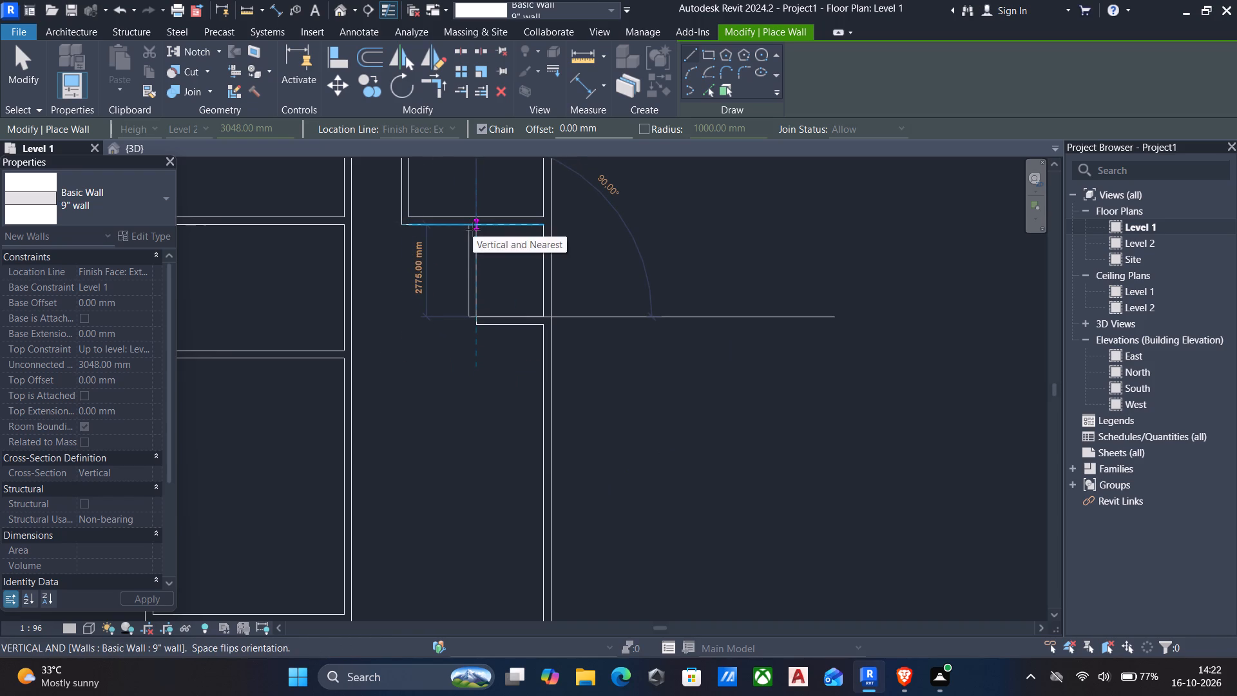
pyautogui.click(473, 229)
pyautogui.press('Escape')
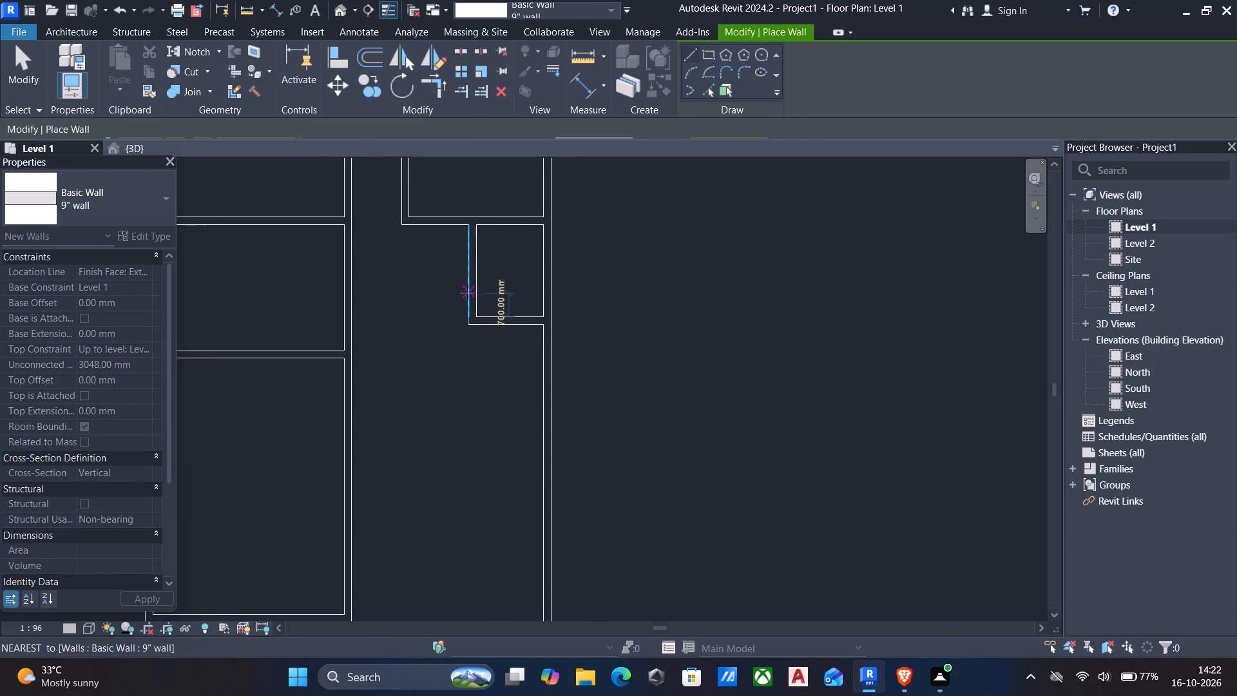
# Enclose an adjoining room to the west, 1800 mm wide and 2775 mm deep inside, with 9" walls.
pyautogui.moveTo(468, 293); pyautogui.dragTo(588, 293, button='middle')
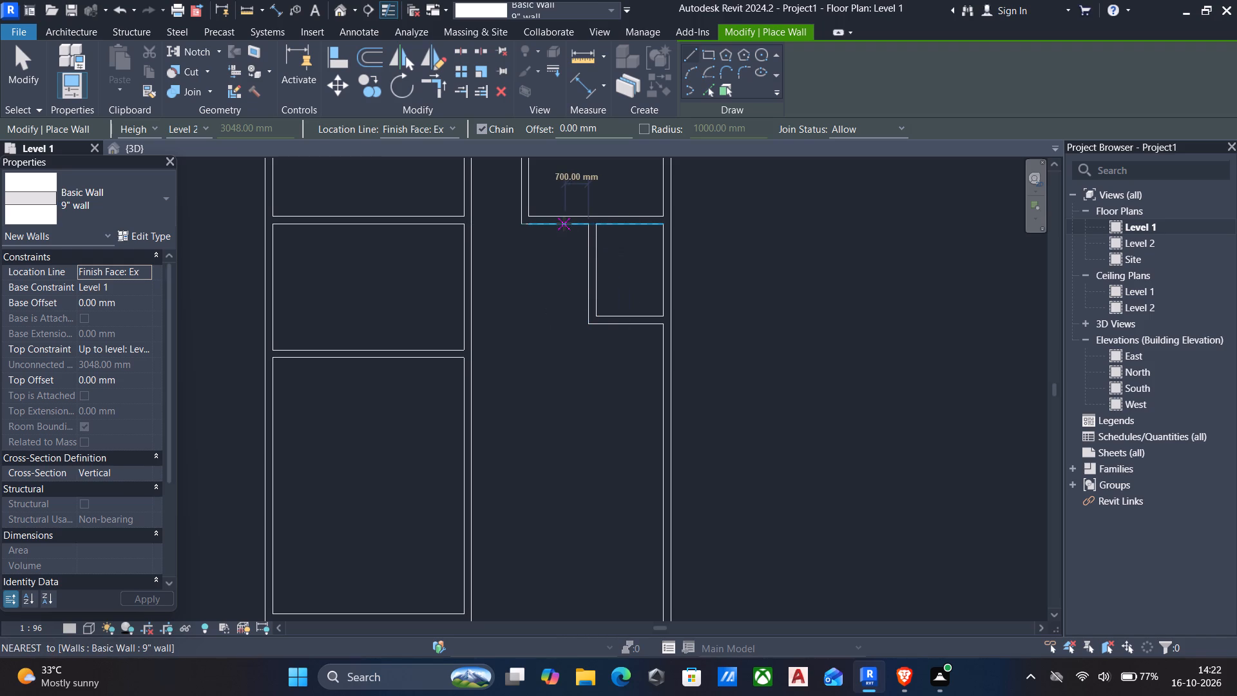
pyautogui.write('1800')
pyautogui.press('Return')
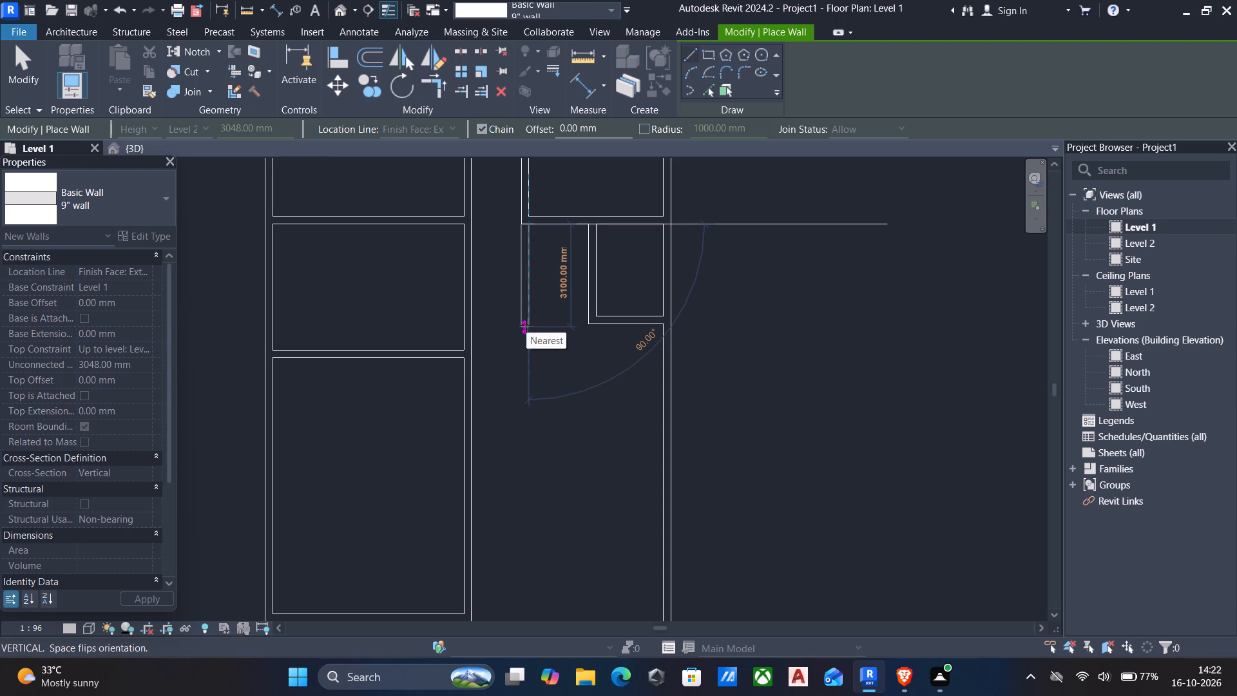
pyautogui.press('2')
pyautogui.write('775')
pyautogui.press('Return')
pyautogui.scroll(4, 554, 327)
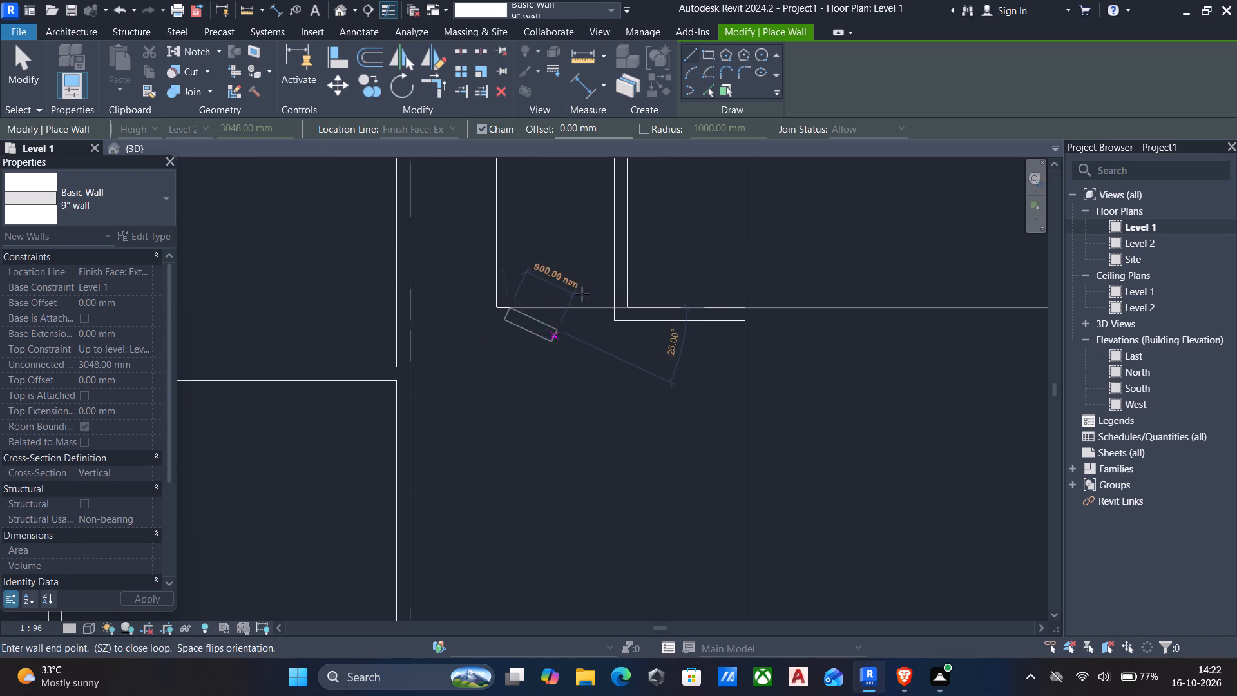
pyautogui.click(613, 309)
pyautogui.press('Escape')
# Draw a wall west from the east wall, 2775 mm clear south of the two small rooms, ending flush with their west wall's outer face.
pyautogui.scroll(-2, 570, 344)
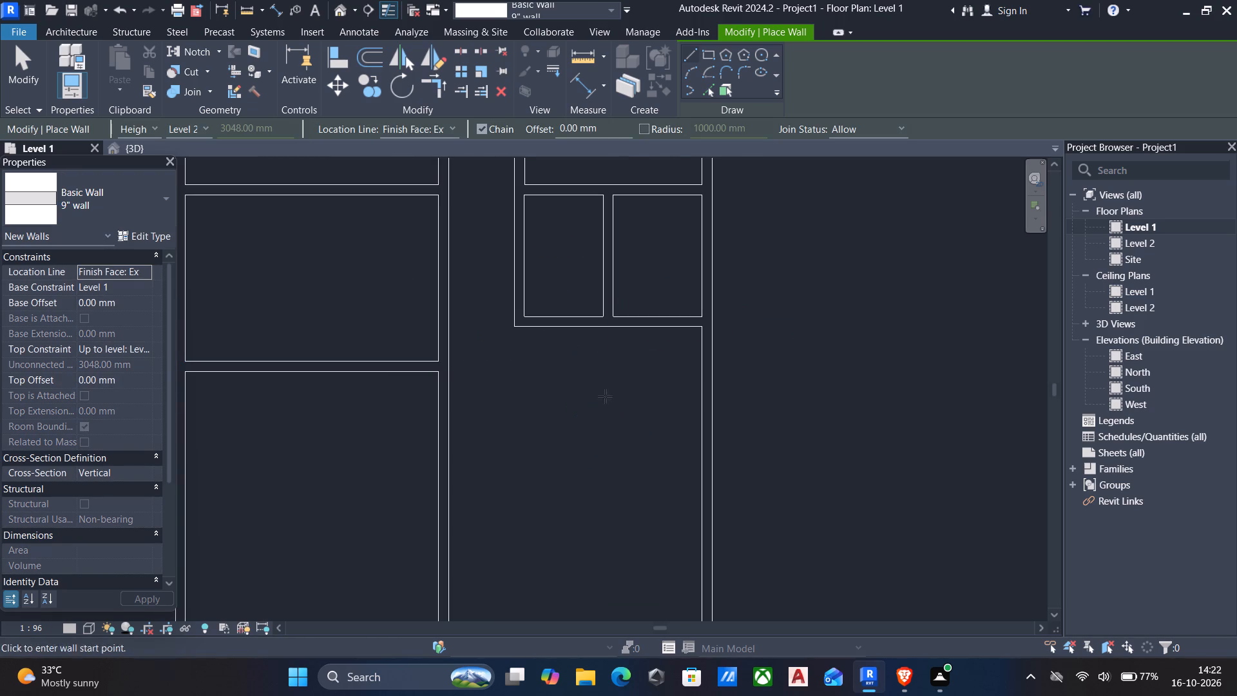
pyautogui.scroll(-3, 618, 409)
pyautogui.moveTo(608, 412); pyautogui.dragTo(622, 372, button='middle')
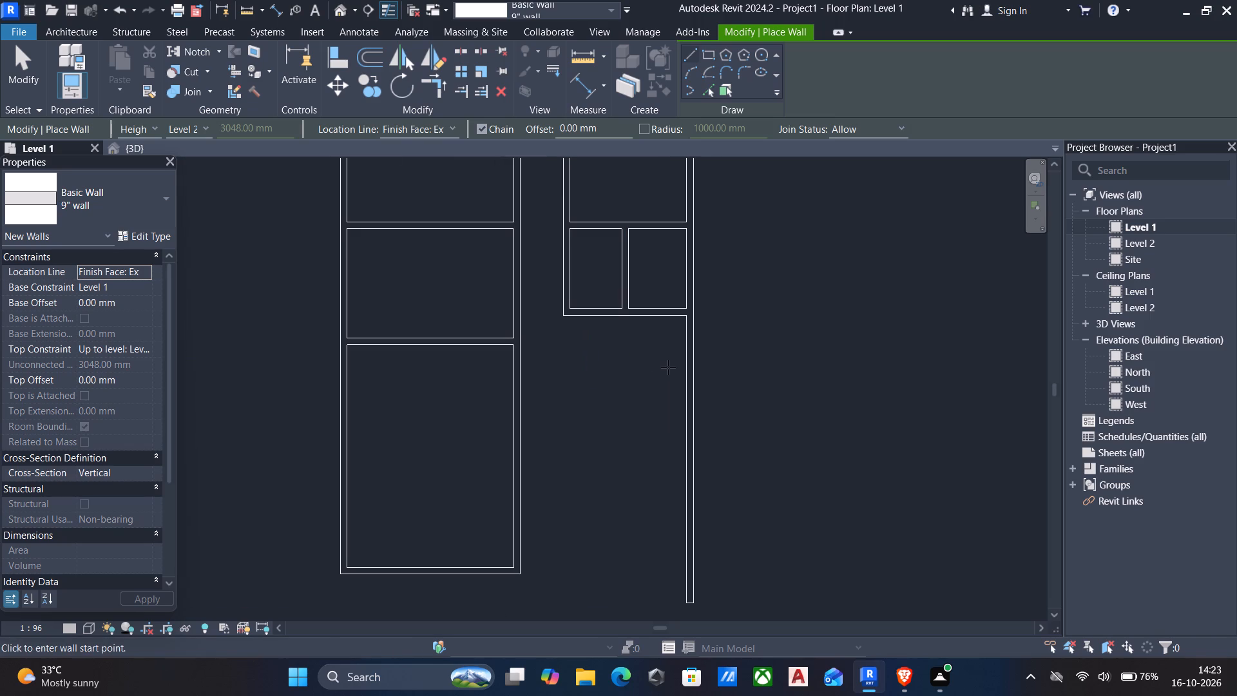
pyautogui.moveTo(716, 405); pyautogui.dragTo(716, 363, button='middle')
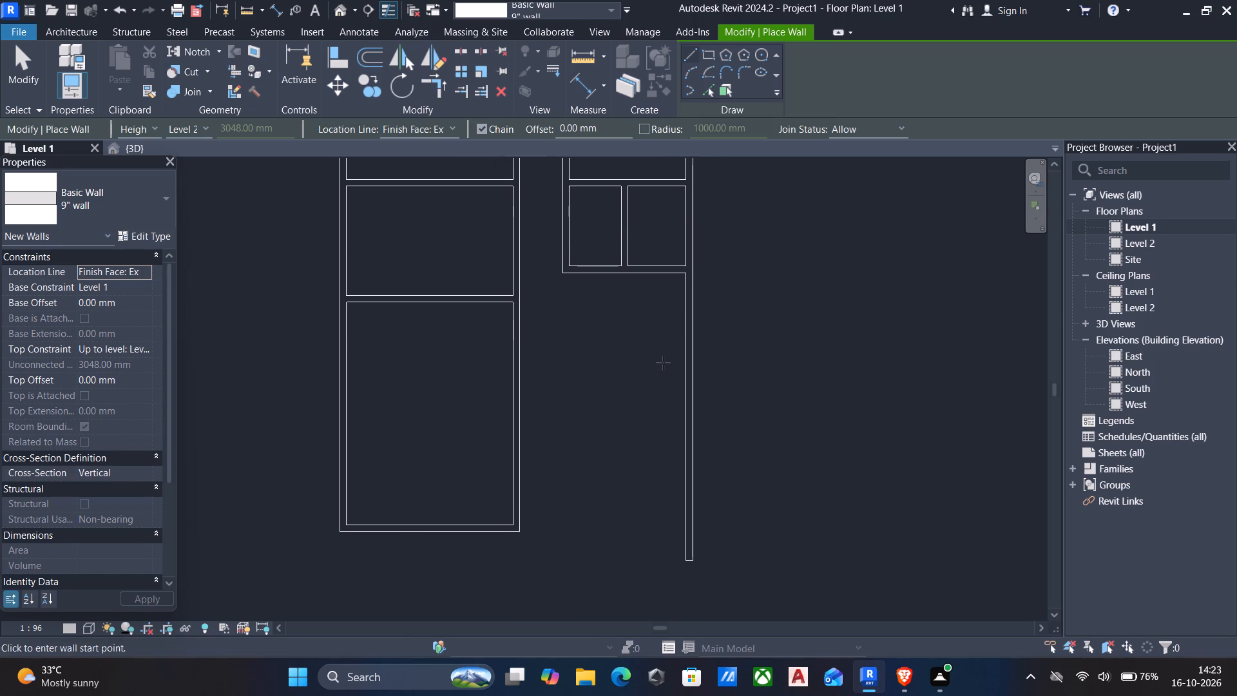
pyautogui.moveTo(540, 396); pyautogui.dragTo(622, 418, button='middle')
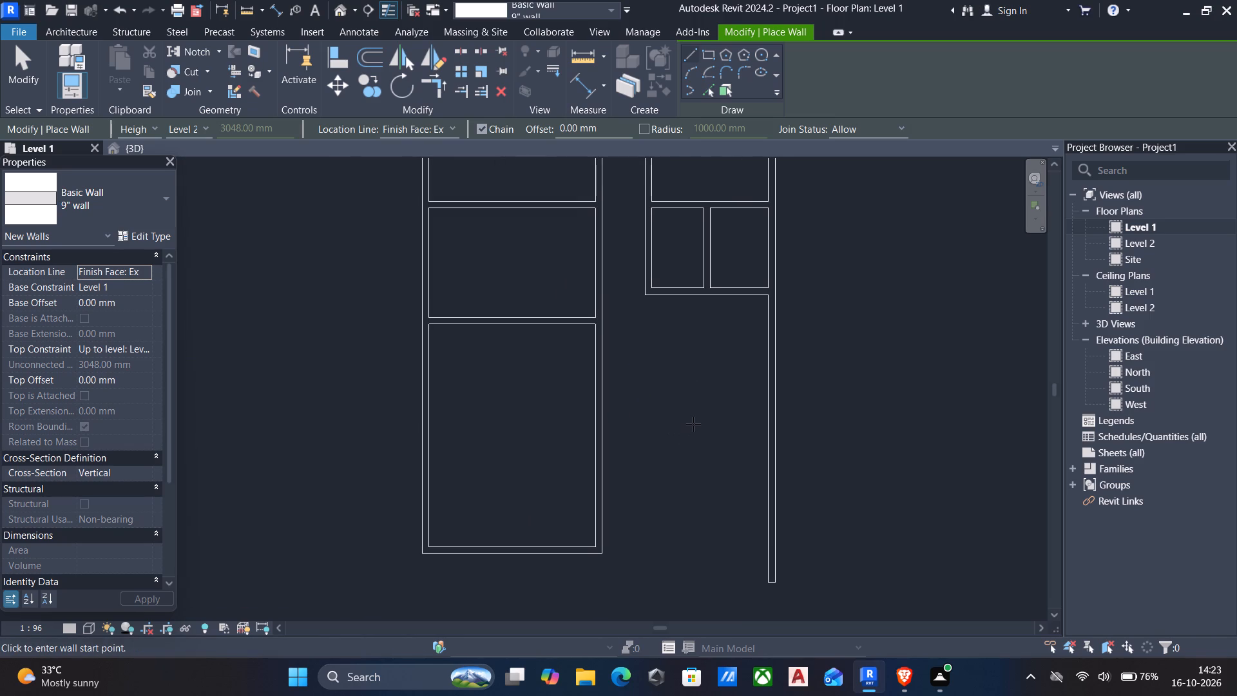
pyautogui.scroll(-1, 693, 424)
pyautogui.moveTo(693, 424); pyautogui.dragTo(672, 441, button='middle')
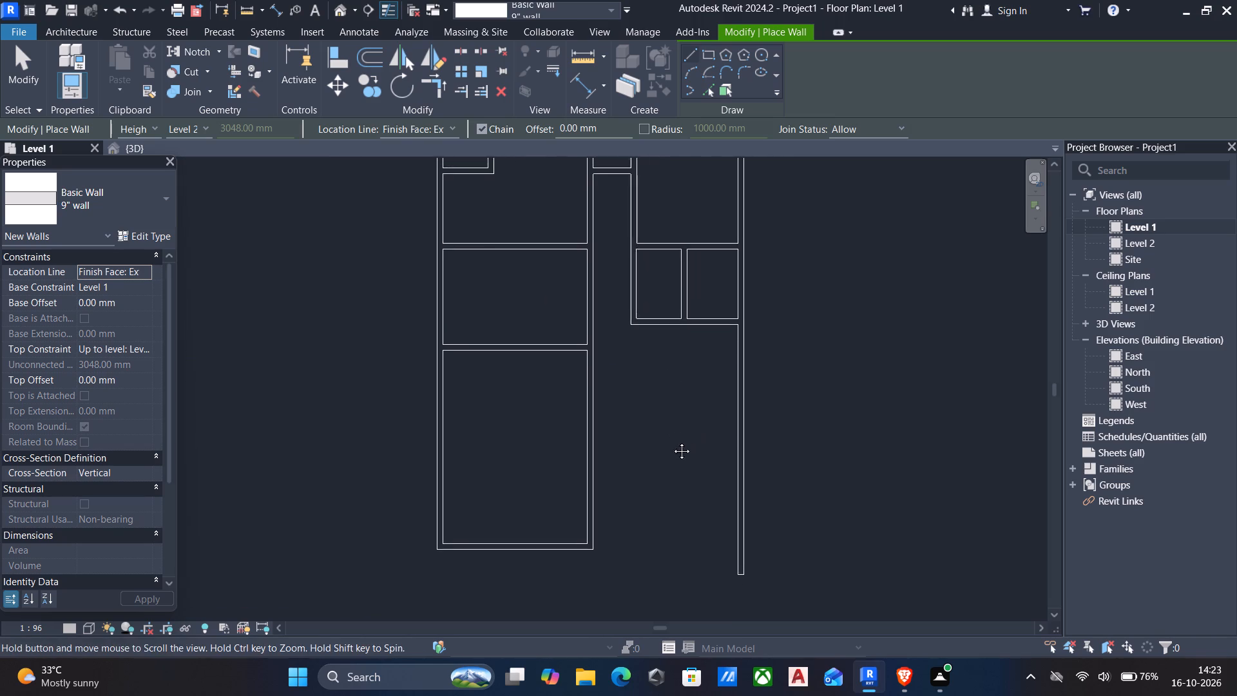
pyautogui.moveTo(672, 441); pyautogui.dragTo(666, 457, button='middle')
pyautogui.scroll(-2, 666, 458)
pyautogui.middleClick(667, 450)
pyautogui.middleClick(664, 450)
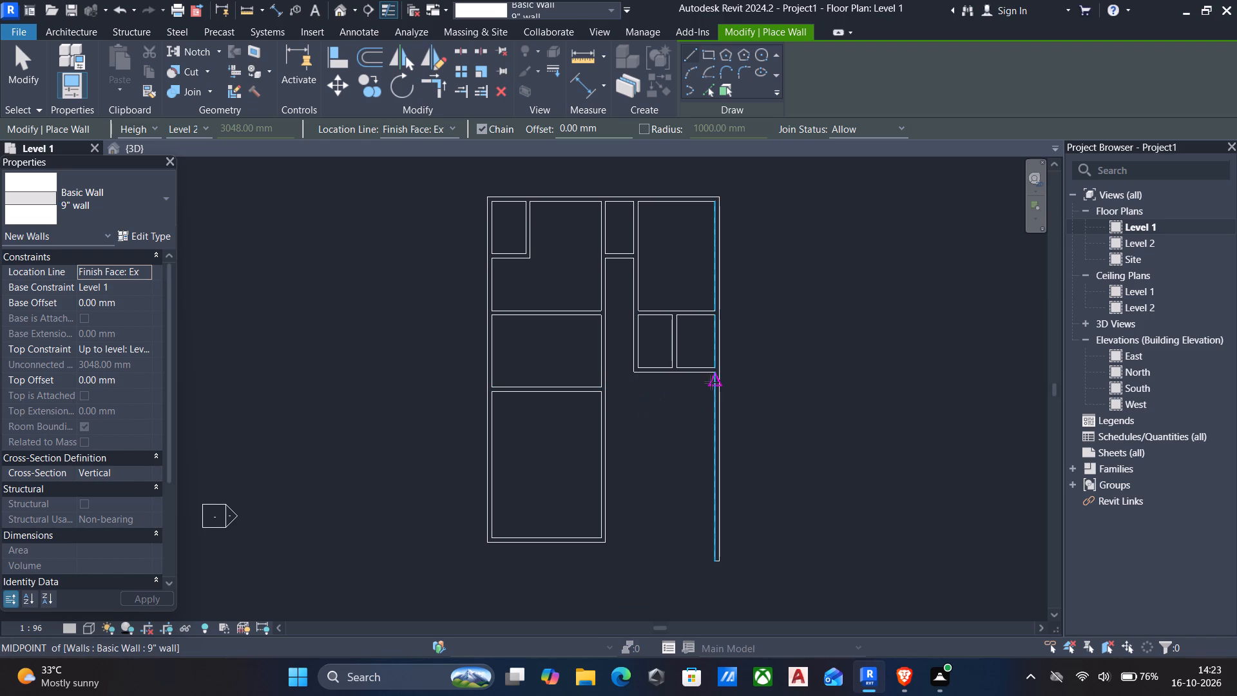
pyautogui.scroll(3, 711, 392)
pyautogui.write('2775')
pyautogui.press('Return')
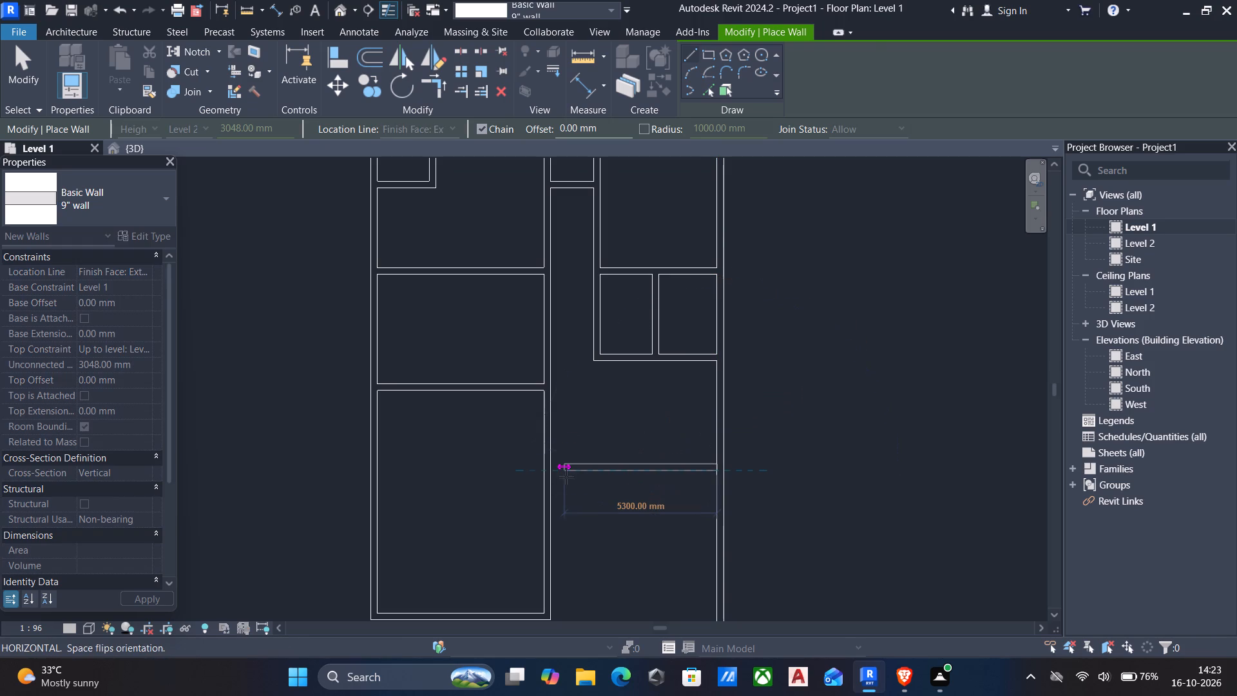
pyautogui.press('space')
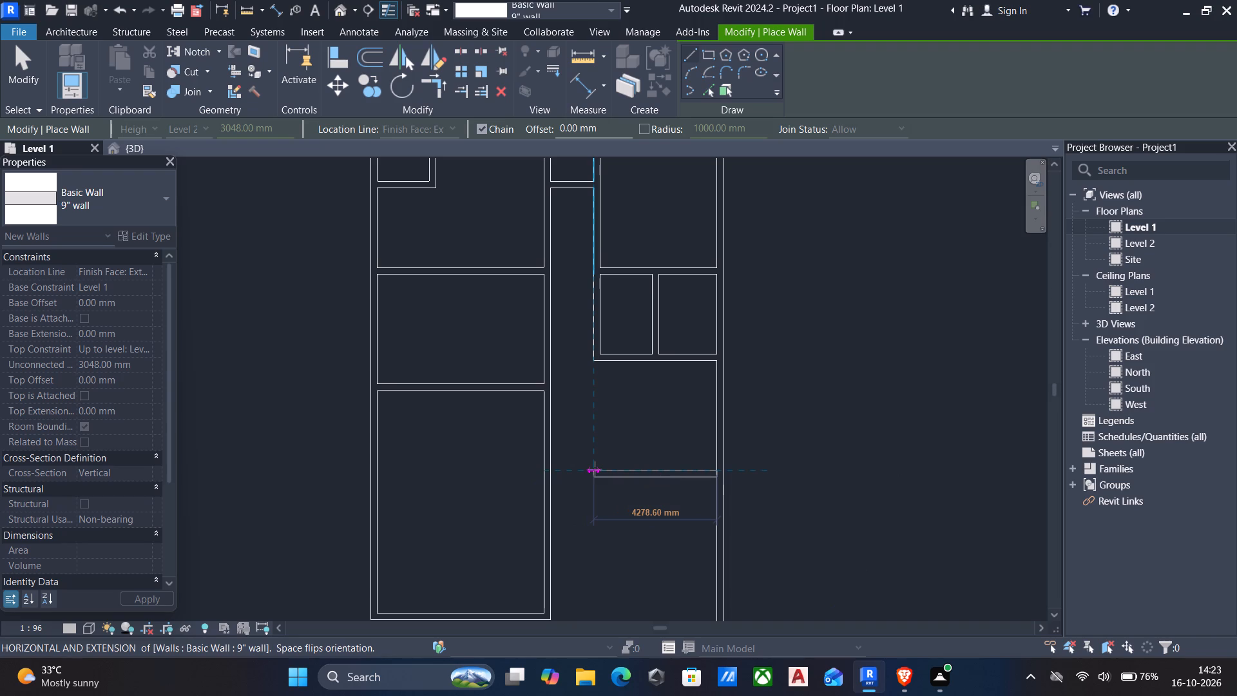
pyautogui.click(595, 469)
pyautogui.press('Escape')
# Enclose a small room 1500 mm wide and 1200 mm deep inside, below the new cross wall and against the east wall.
pyautogui.scroll(-2, 618, 490)
pyautogui.moveTo(652, 501); pyautogui.dragTo(678, 385, button='middle')
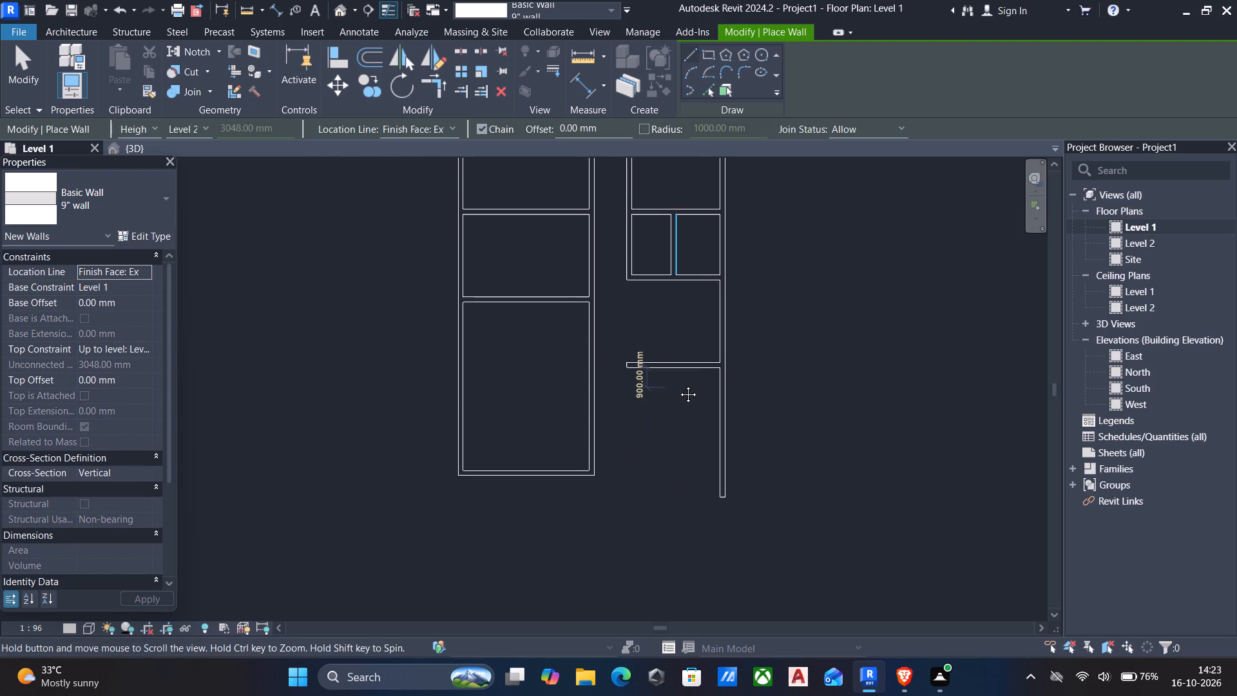
pyautogui.moveTo(678, 385); pyautogui.dragTo(680, 383, button='middle')
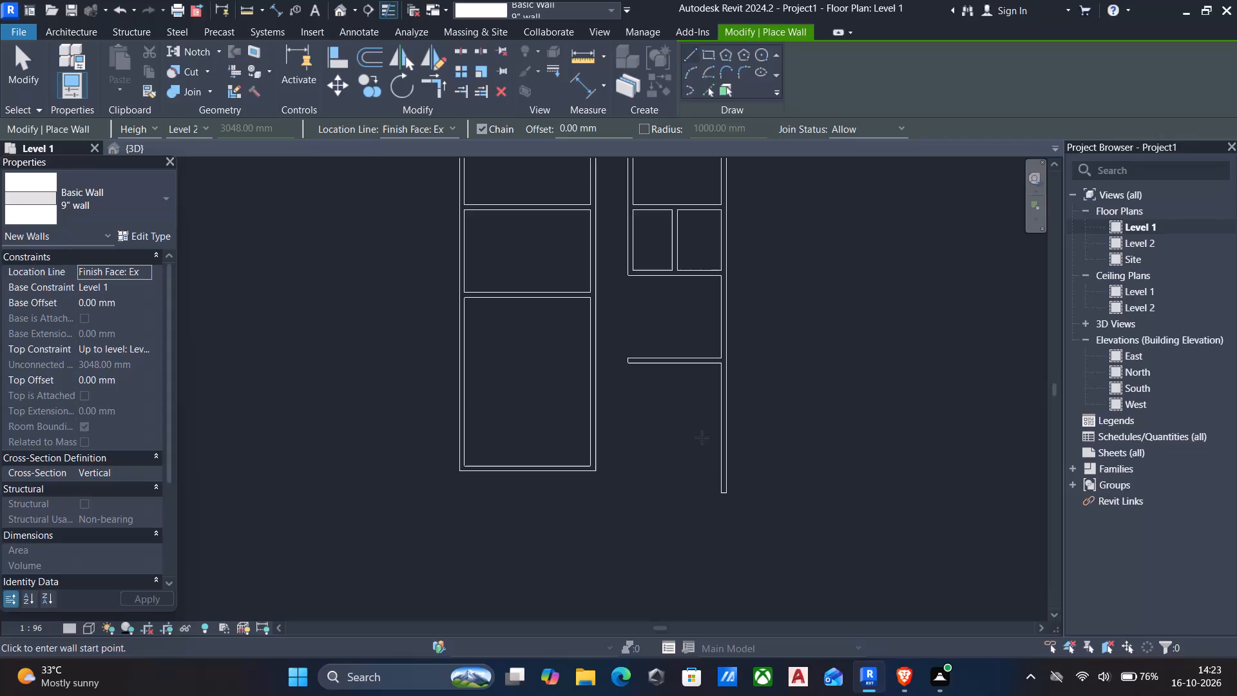
pyautogui.moveTo(693, 445); pyautogui.dragTo(827, 434, button='middle')
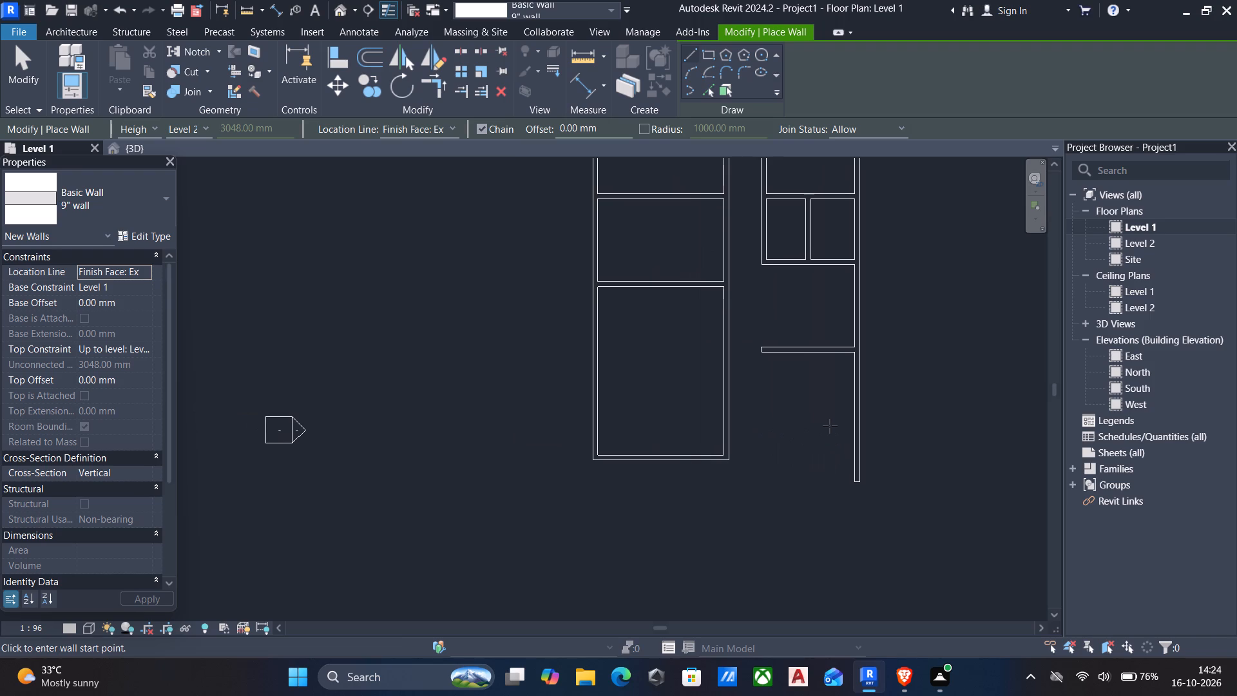
pyautogui.scroll(4, 847, 372)
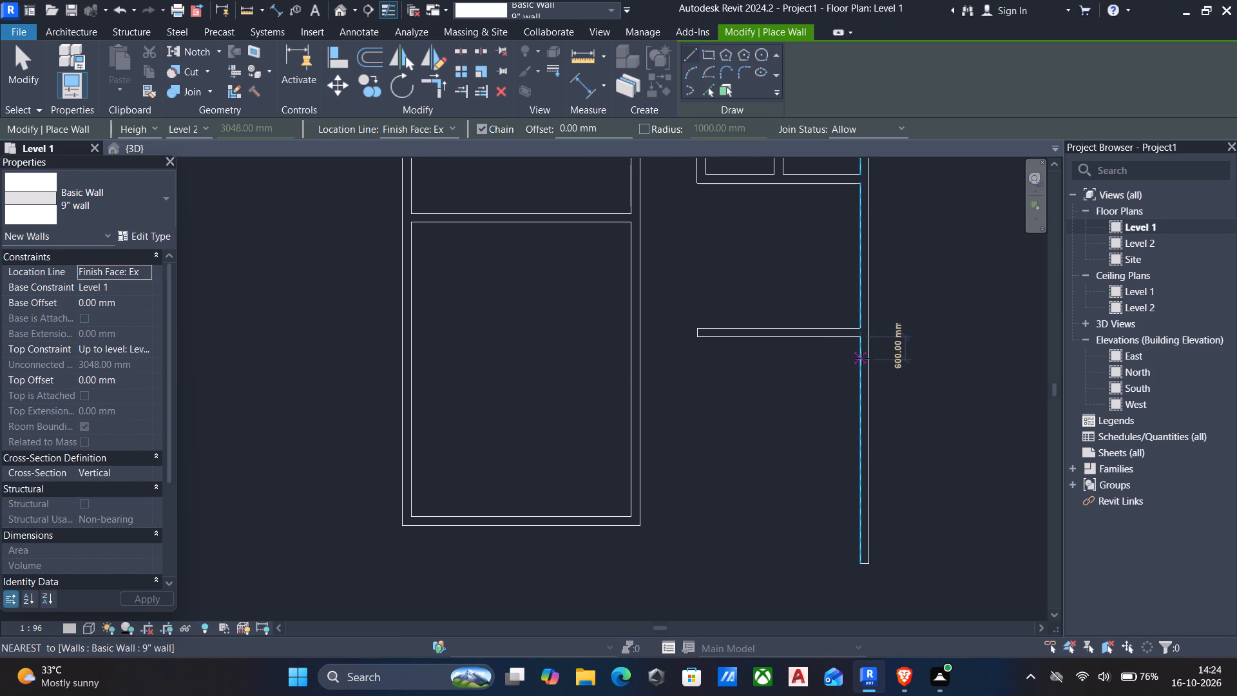
pyautogui.write('1200')
pyautogui.press('Return')
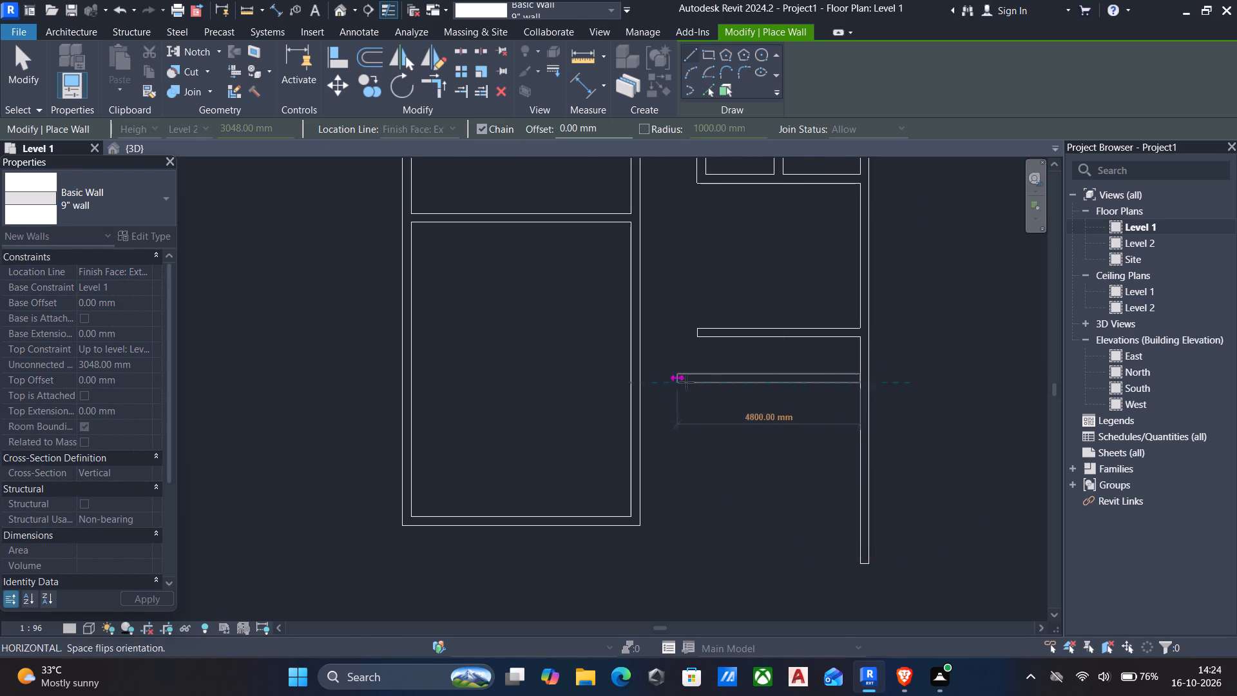
pyautogui.press('space')
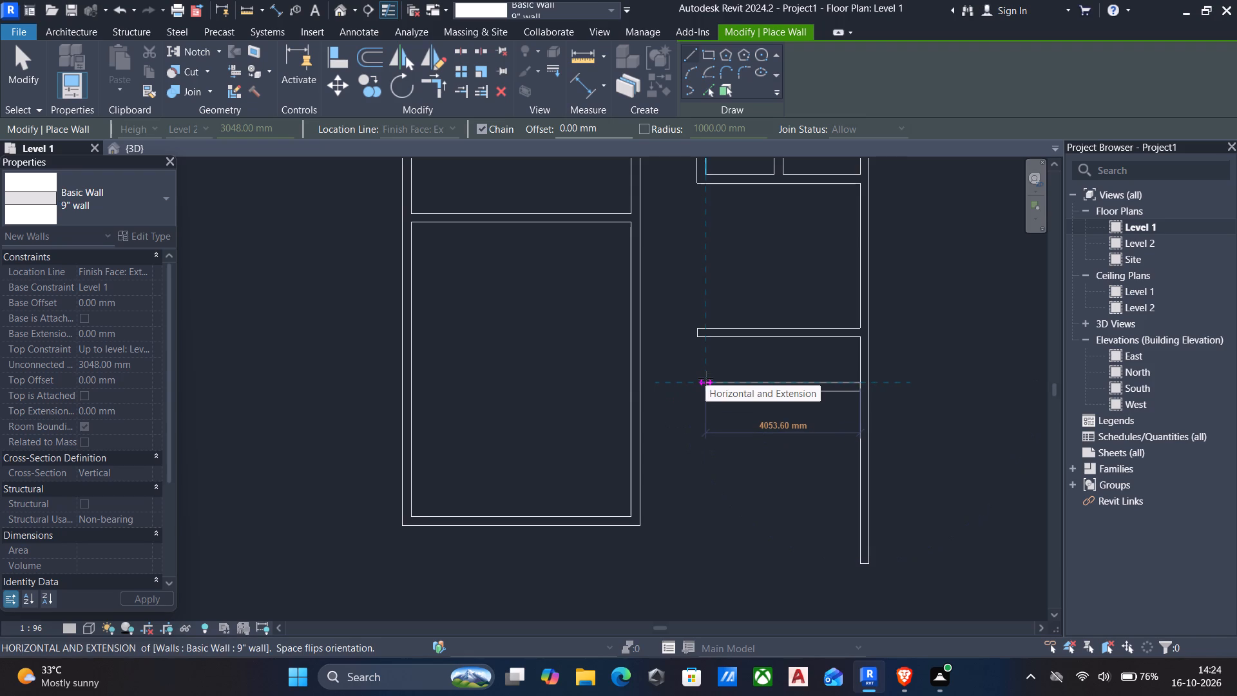
pyautogui.write('1500')
pyautogui.press('Return')
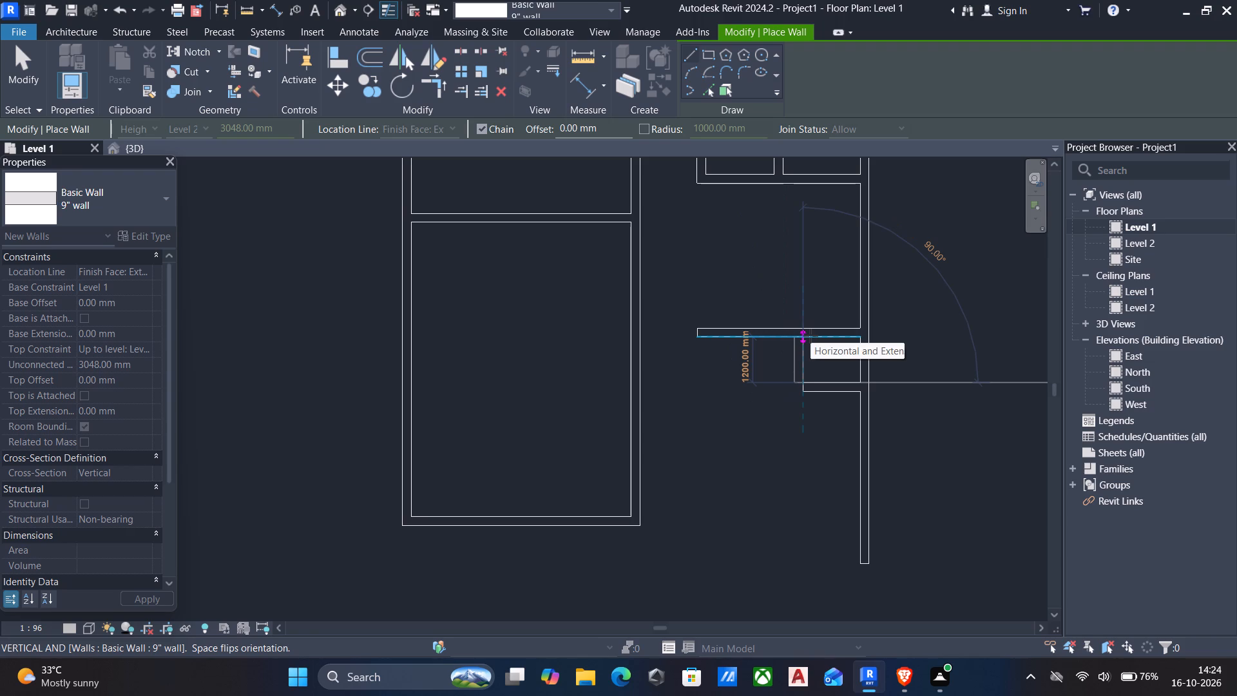
pyautogui.click(810, 336)
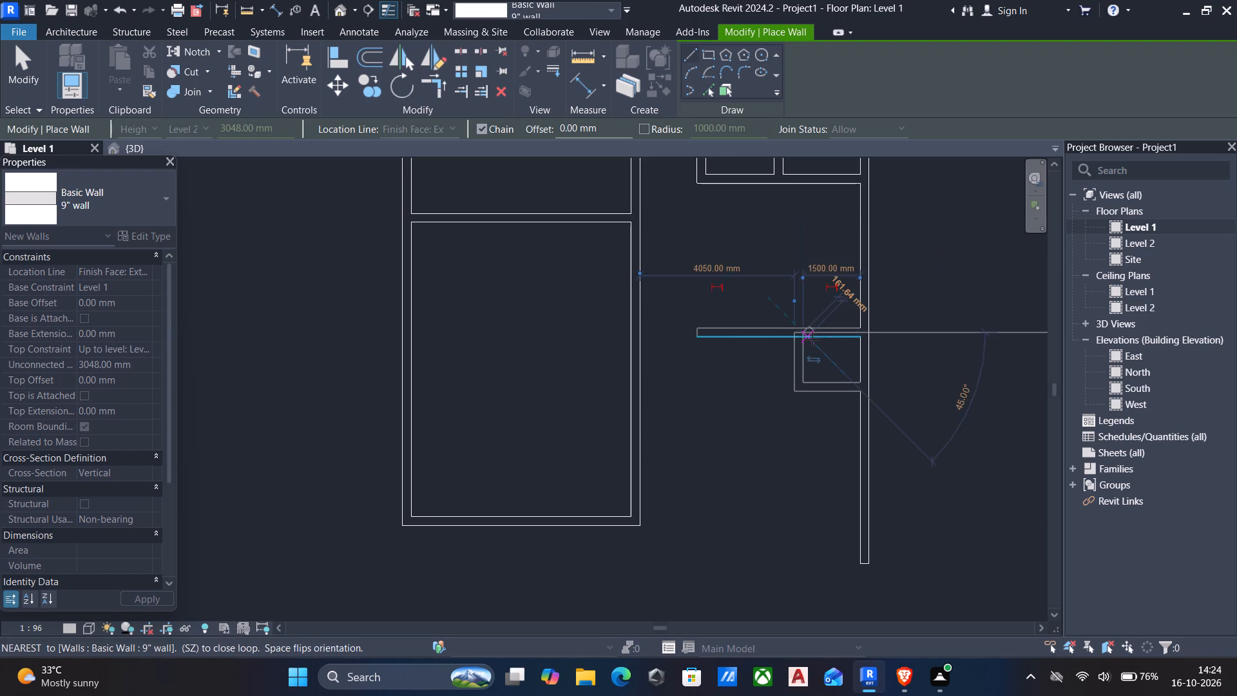
pyautogui.press('Escape')
# Draw a 9" wall 1500 mm west from the east wall, outer face 1975 mm south of the small room, then north towards that room.
pyautogui.scroll(-4, 829, 388)
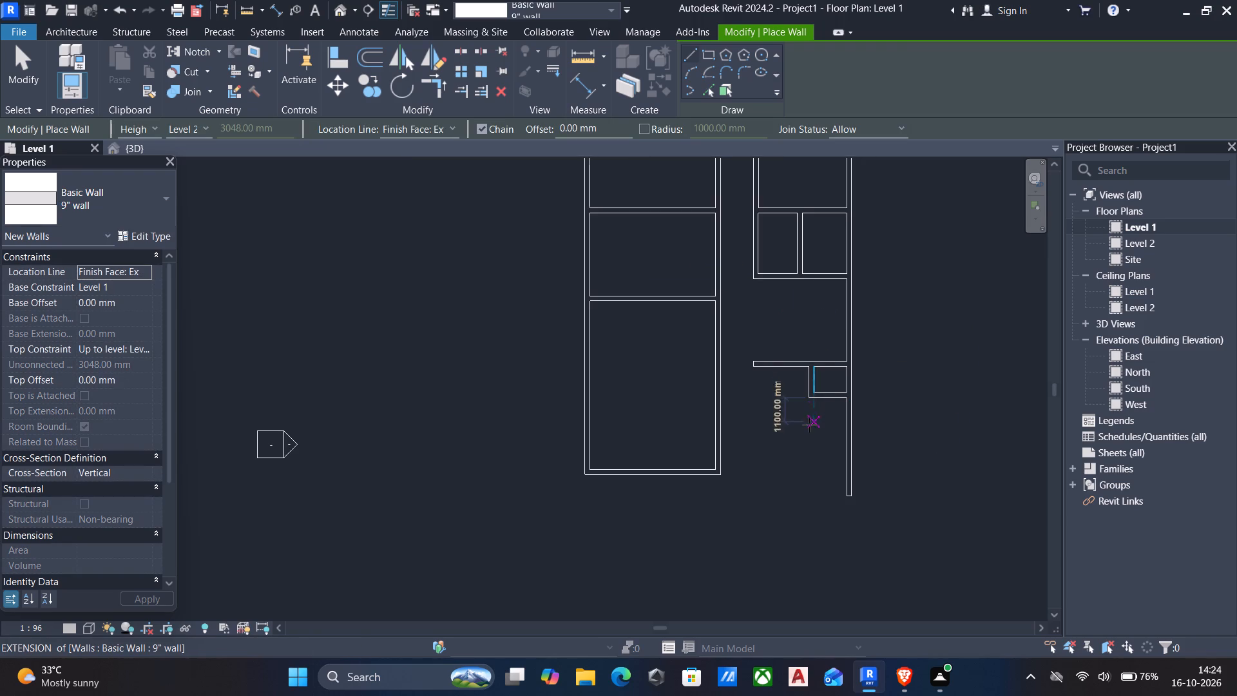
pyautogui.scroll(3, 865, 416)
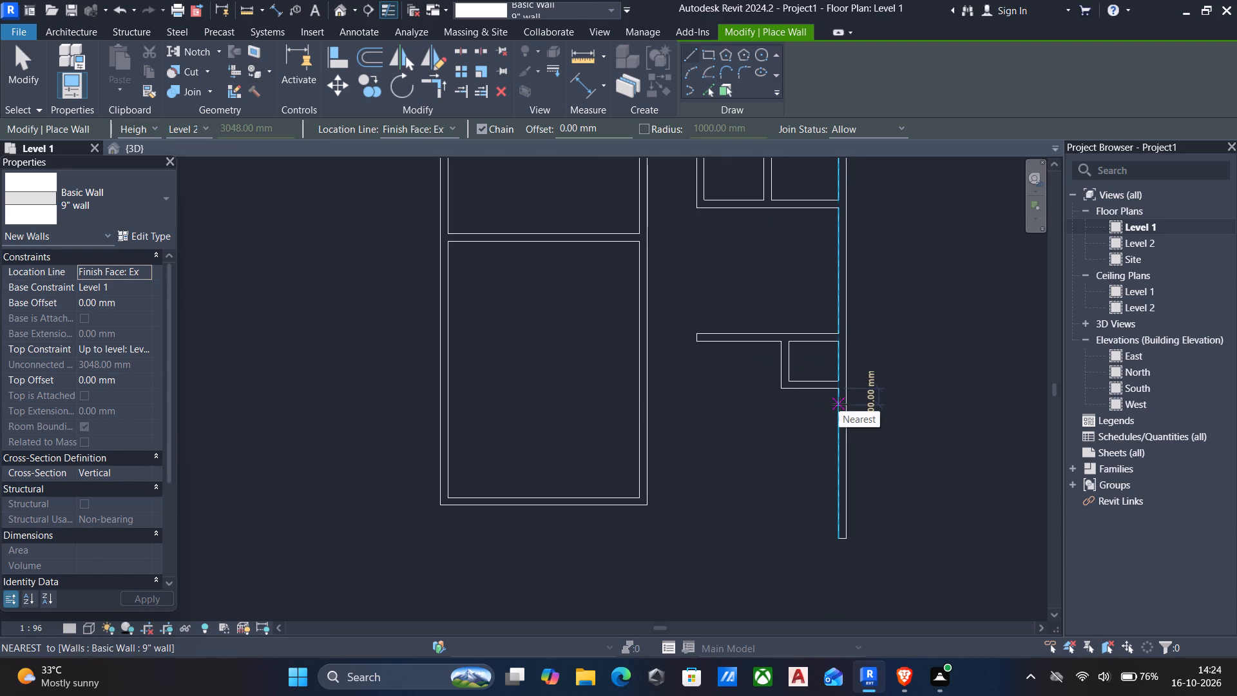
pyautogui.write('197')
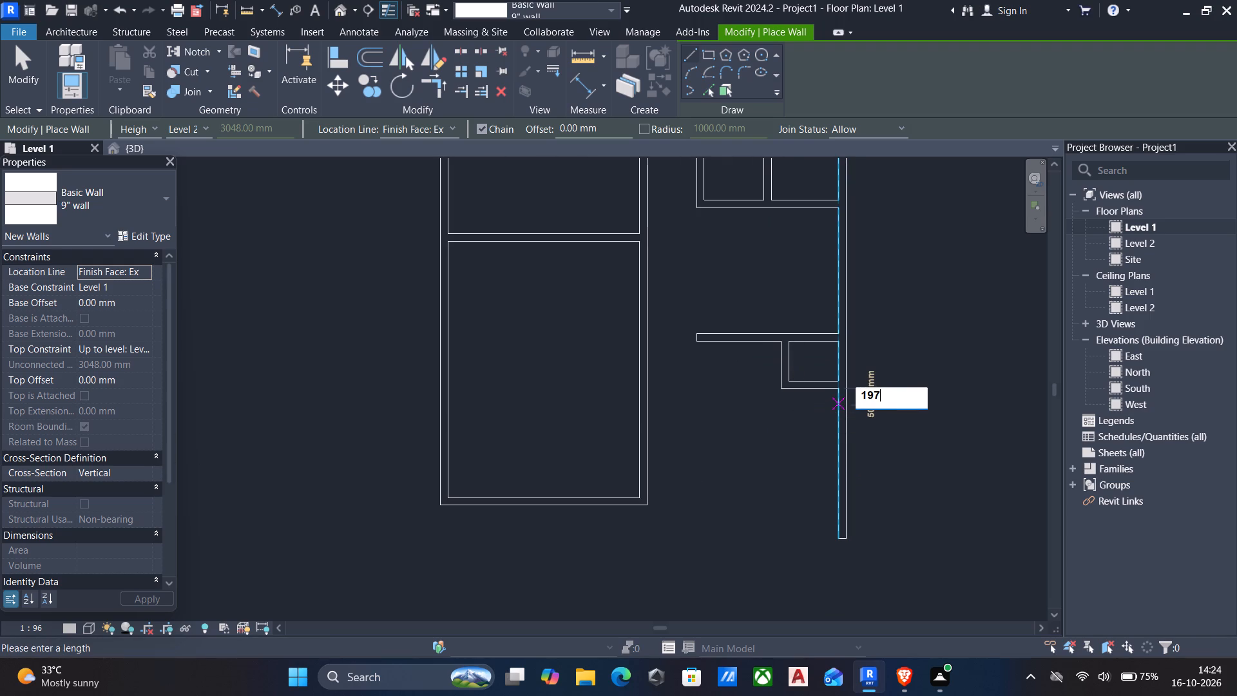
pyautogui.press('5')
pyautogui.press('Return')
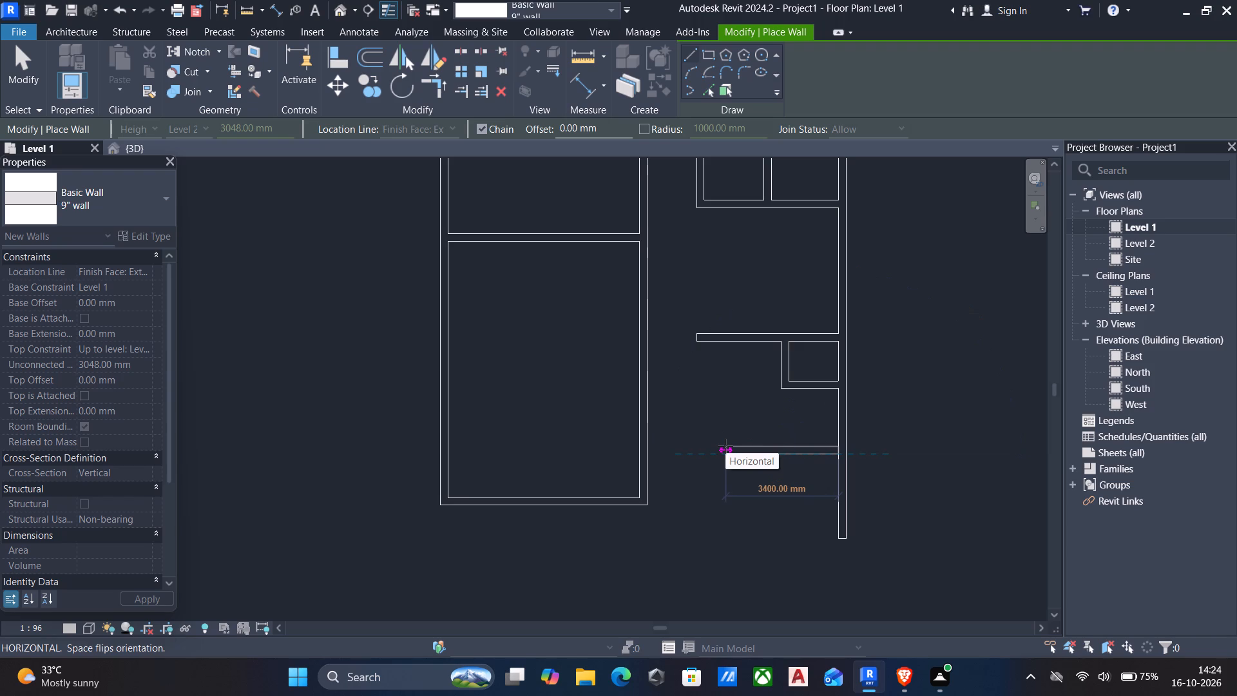
pyautogui.write('1500')
pyautogui.press('Return')
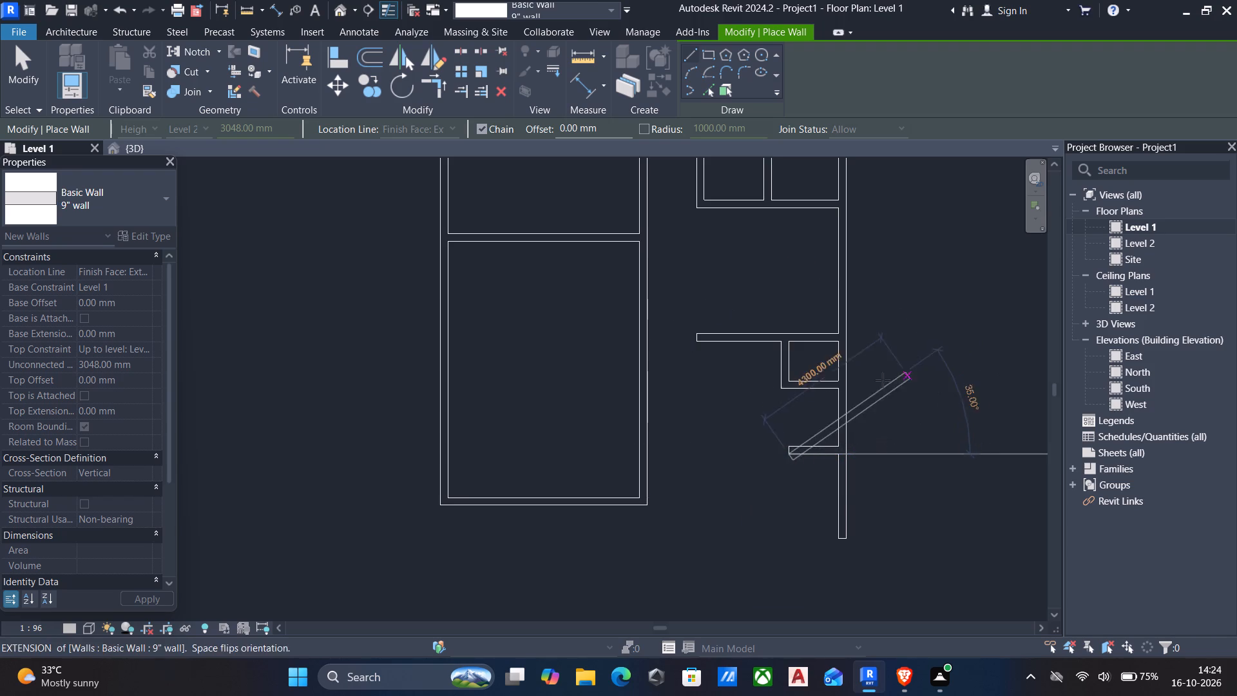
pyautogui.scroll(4, 753, 425)
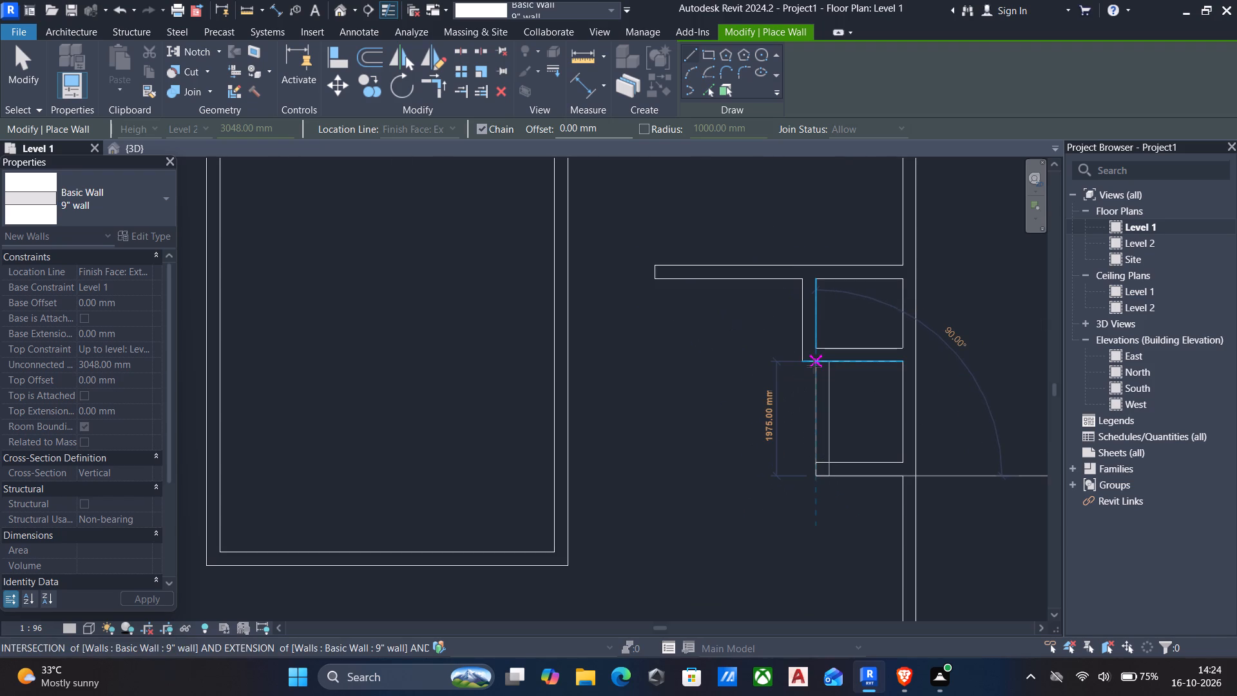
pyautogui.press('space')
pyautogui.scroll(3, 814, 366)
pyautogui.click(814, 366)
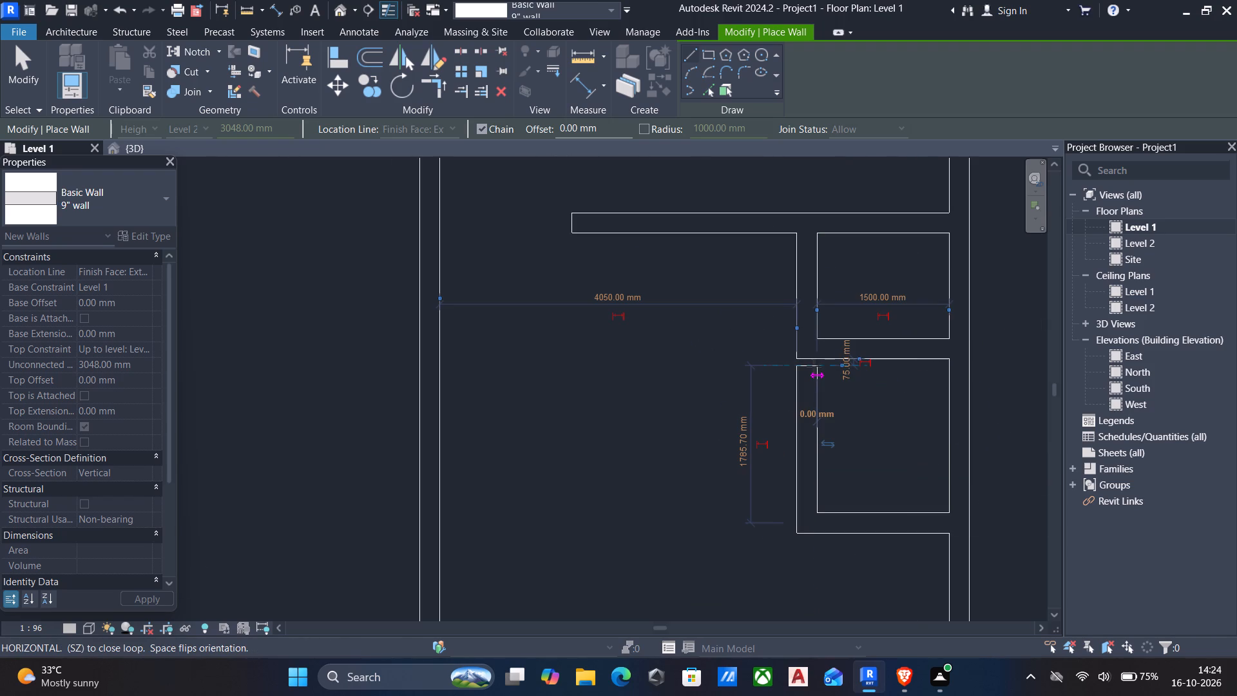
pyautogui.press('Escape')
pyautogui.press('Escape')
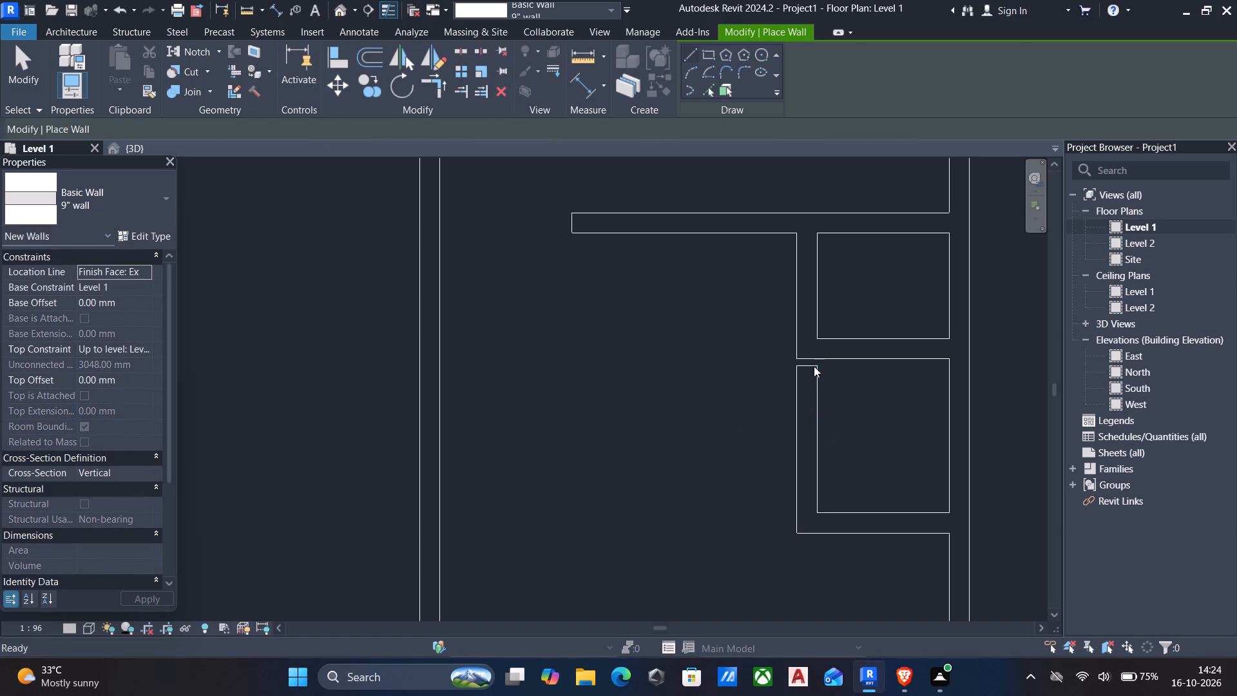
# Extend the new west wall's north end to join the west wall of the small room above.
pyautogui.click(812, 370)
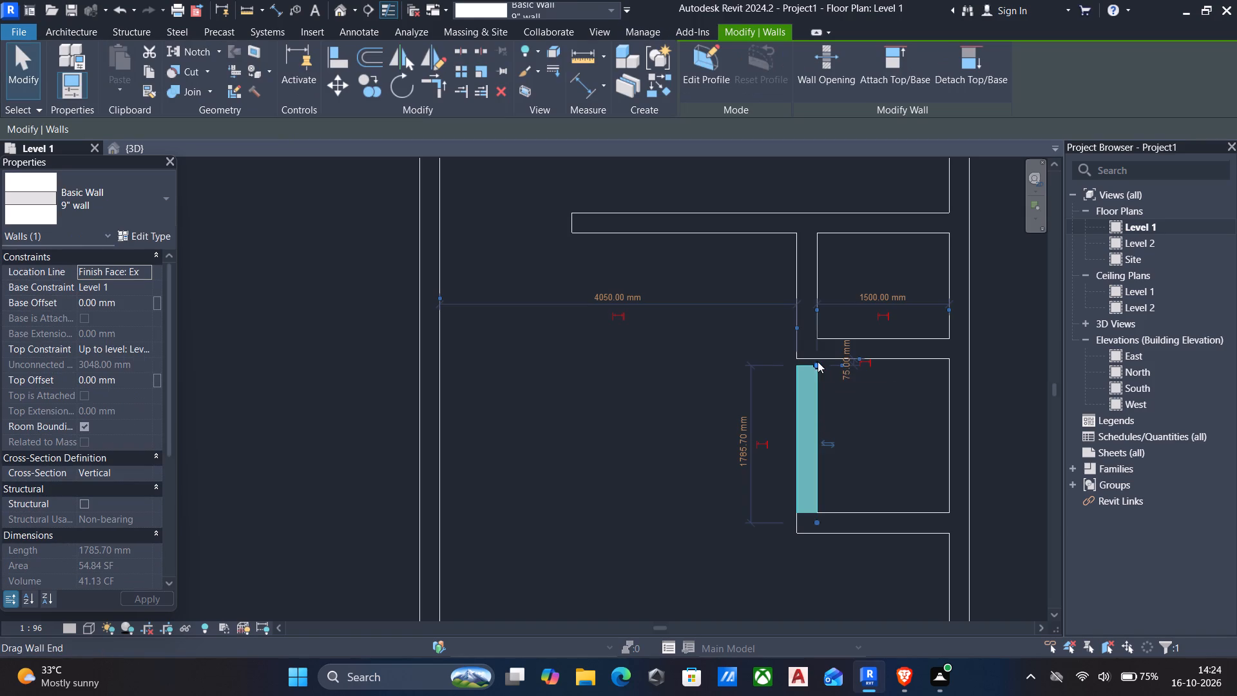
pyautogui.click(817, 361)
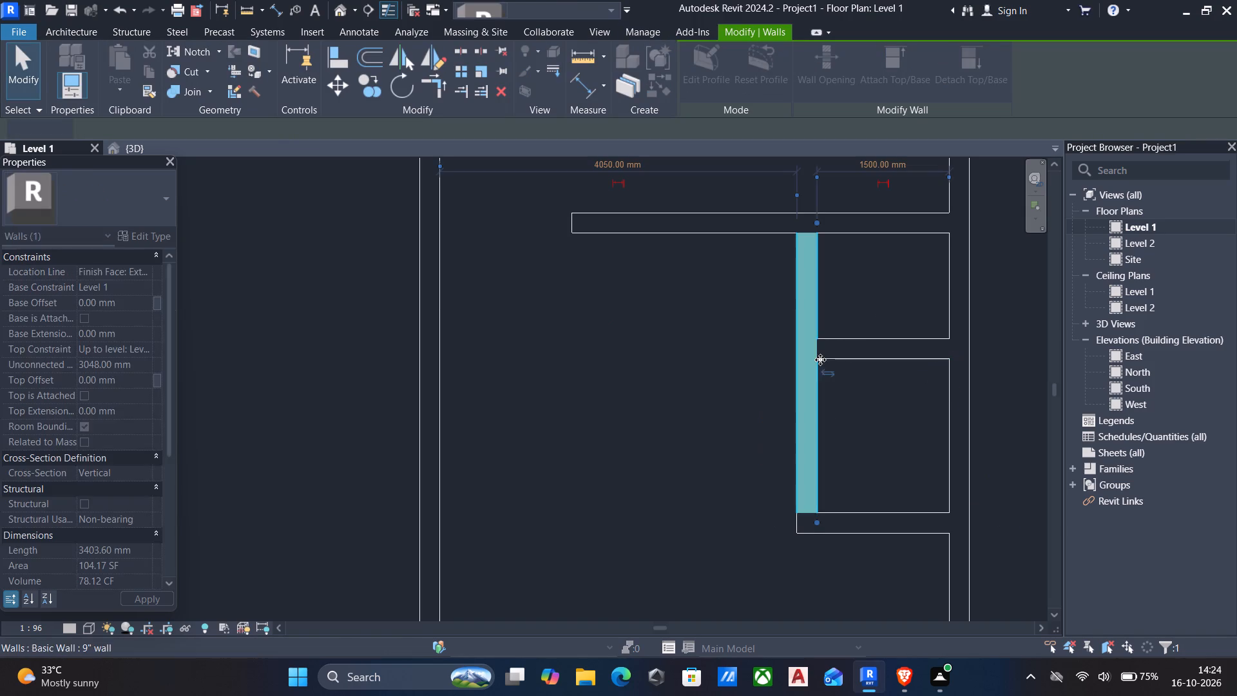
pyautogui.press('Escape')
# Extend the lower small room's south wall west to meet the east wall of the large western room.
pyautogui.scroll(-1, 813, 398)
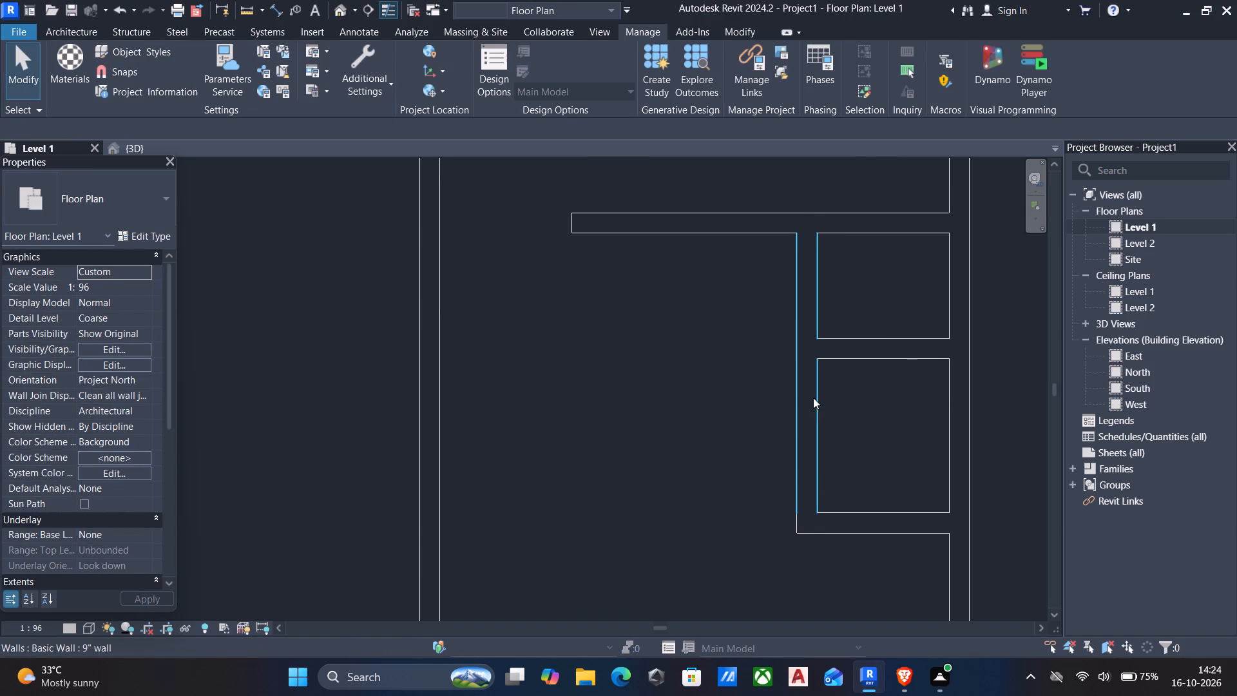
pyautogui.scroll(-3, 813, 398)
pyautogui.moveTo(836, 528); pyautogui.dragTo(816, 481, button='middle')
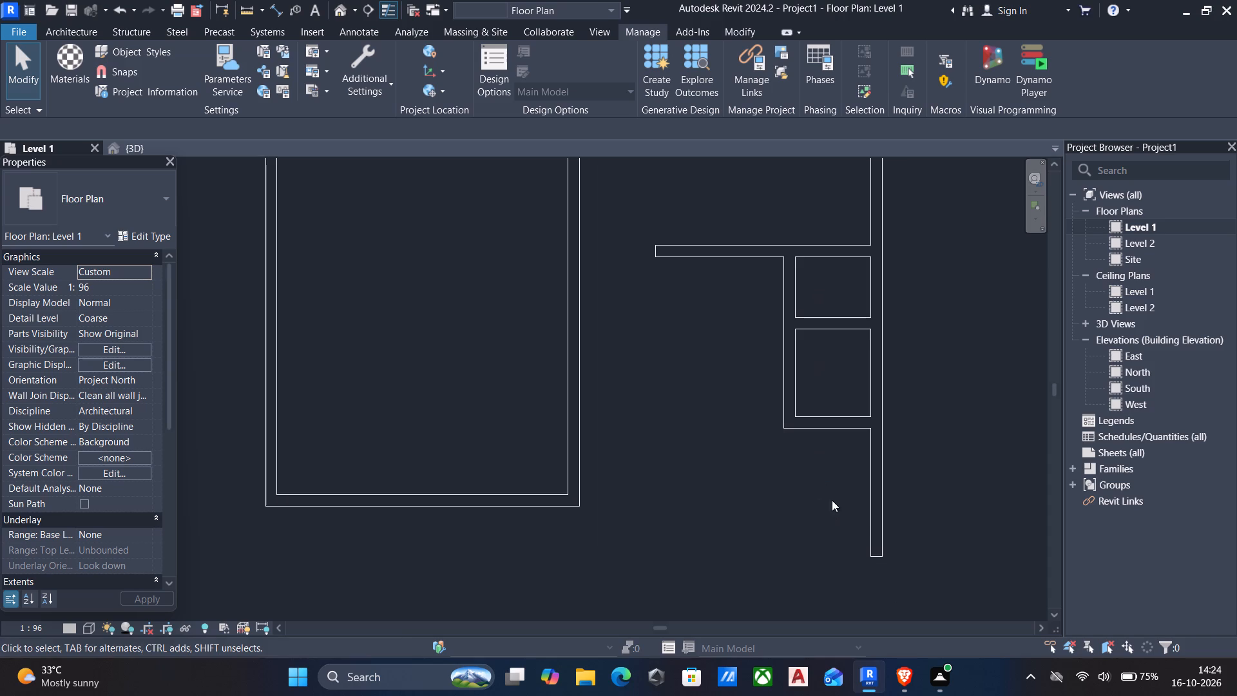
pyautogui.moveTo(832, 508); pyautogui.dragTo(842, 476, button='middle')
pyautogui.scroll(-2, 842, 476)
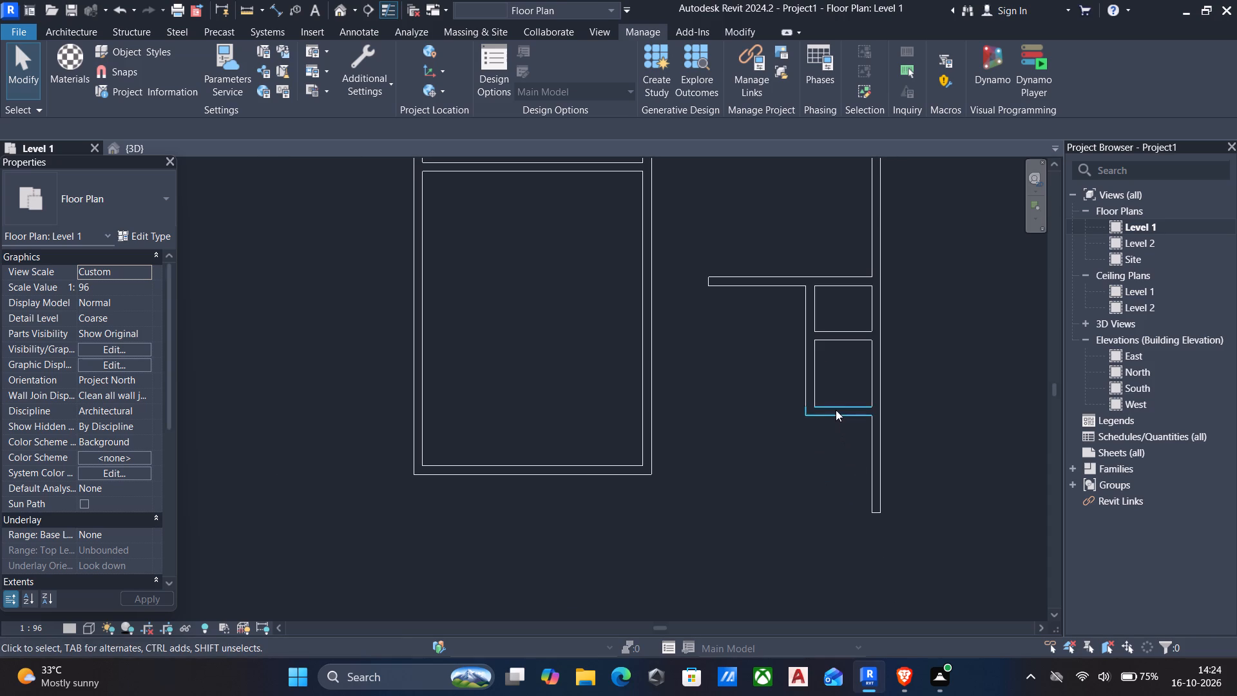
pyautogui.click(836, 410)
pyautogui.moveTo(809, 416); pyautogui.dragTo(667, 406)
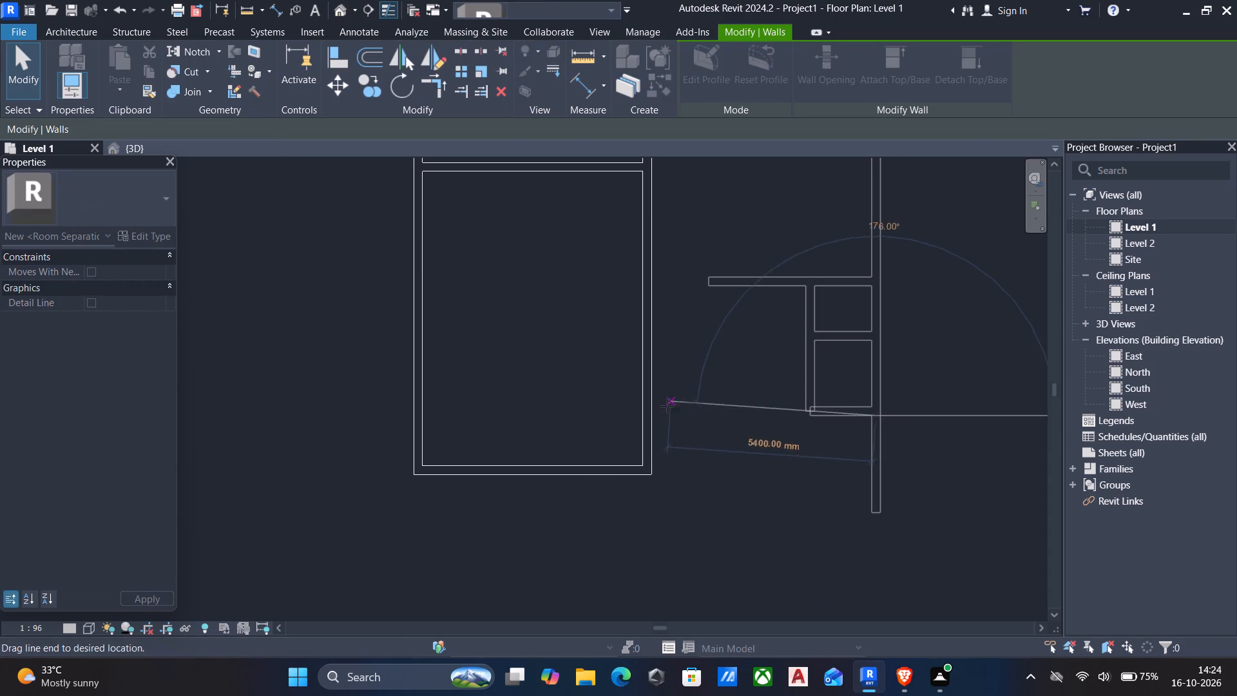
pyautogui.moveTo(667, 406); pyautogui.dragTo(657, 413)
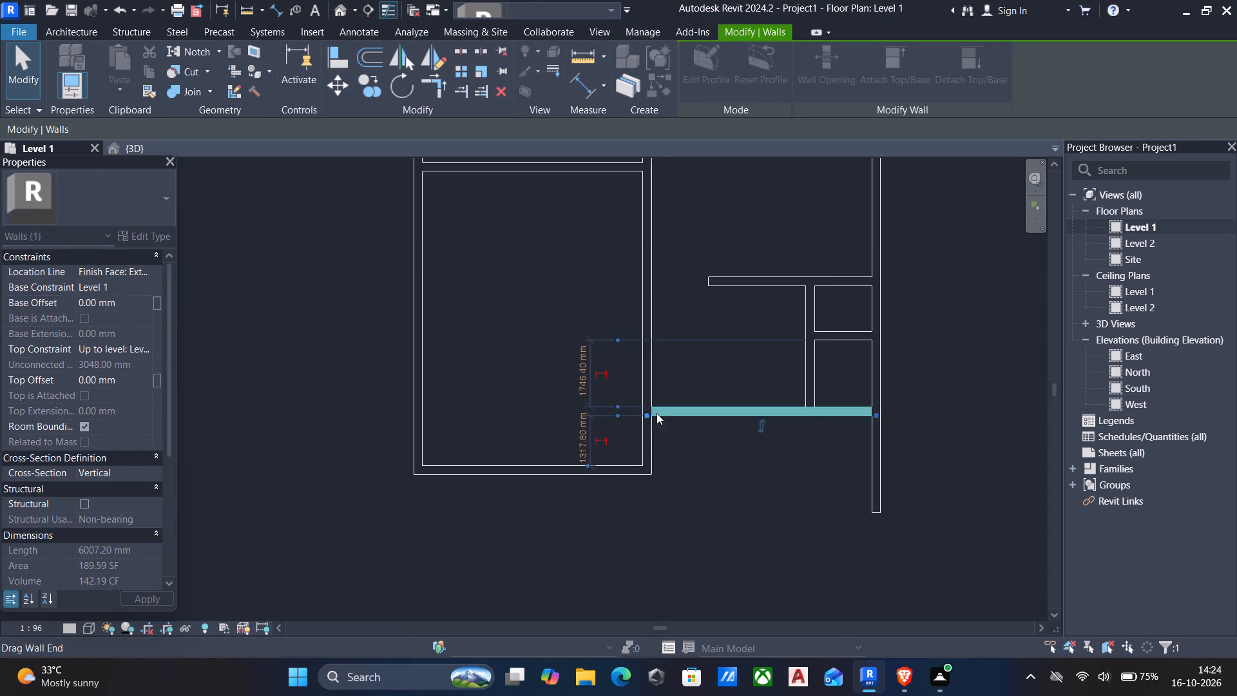
pyautogui.press('Escape')
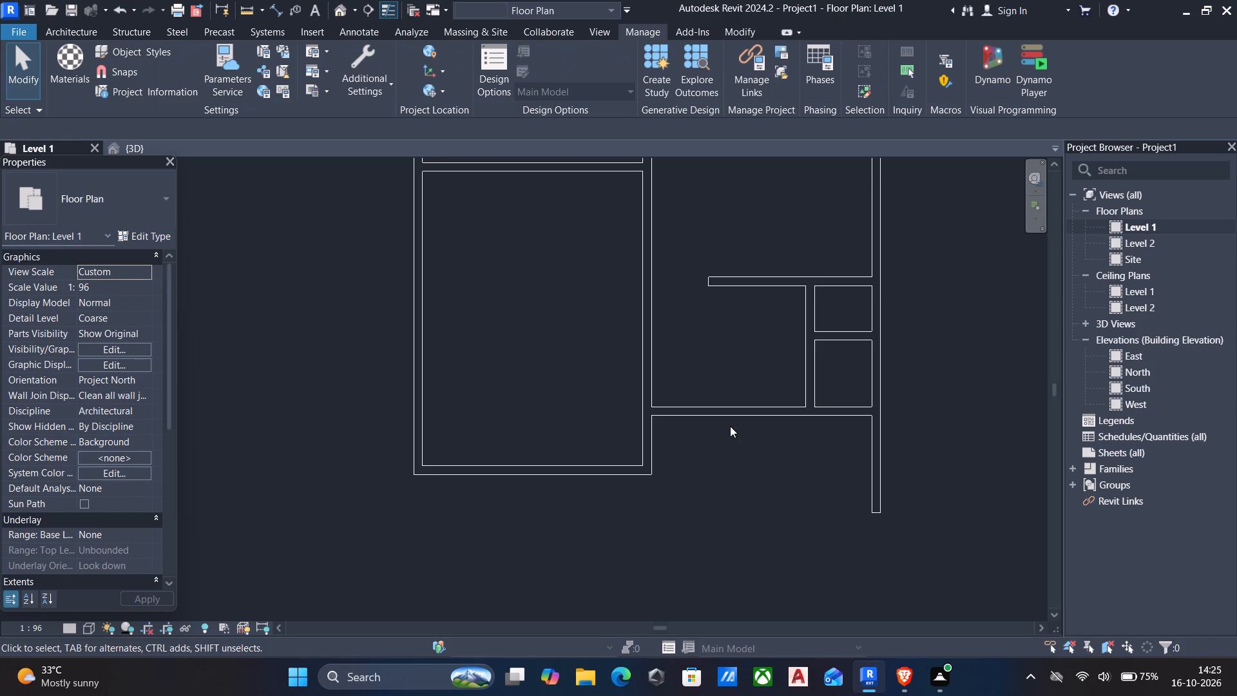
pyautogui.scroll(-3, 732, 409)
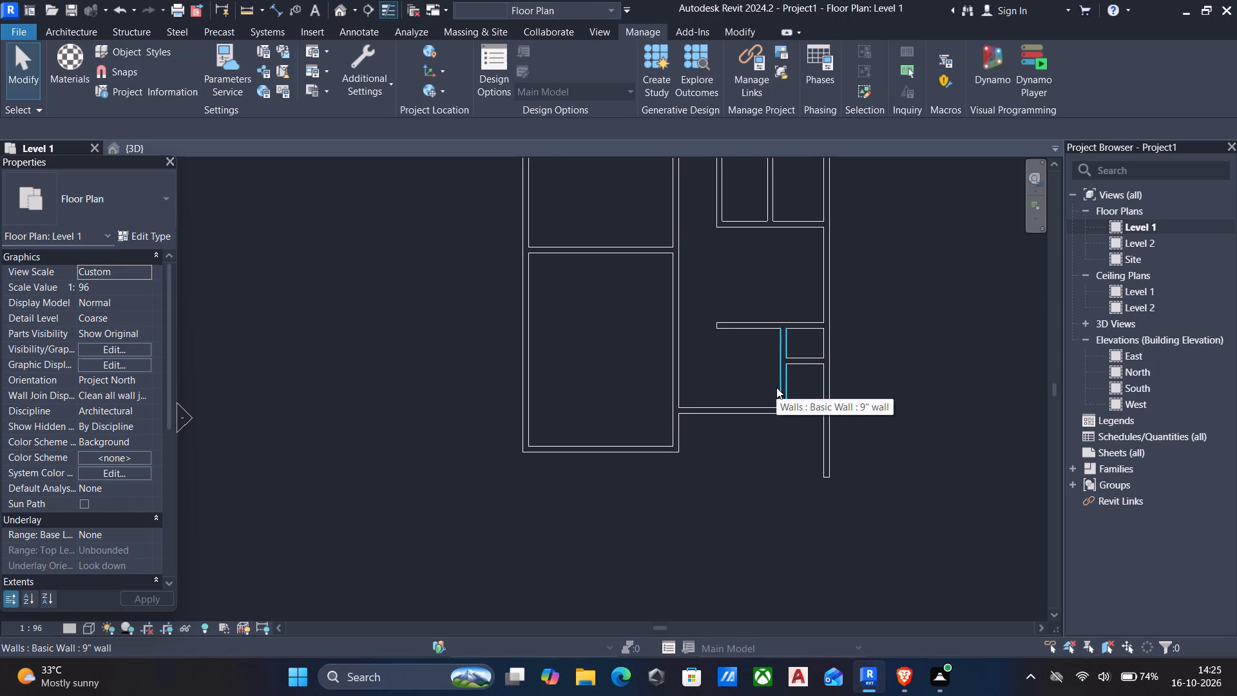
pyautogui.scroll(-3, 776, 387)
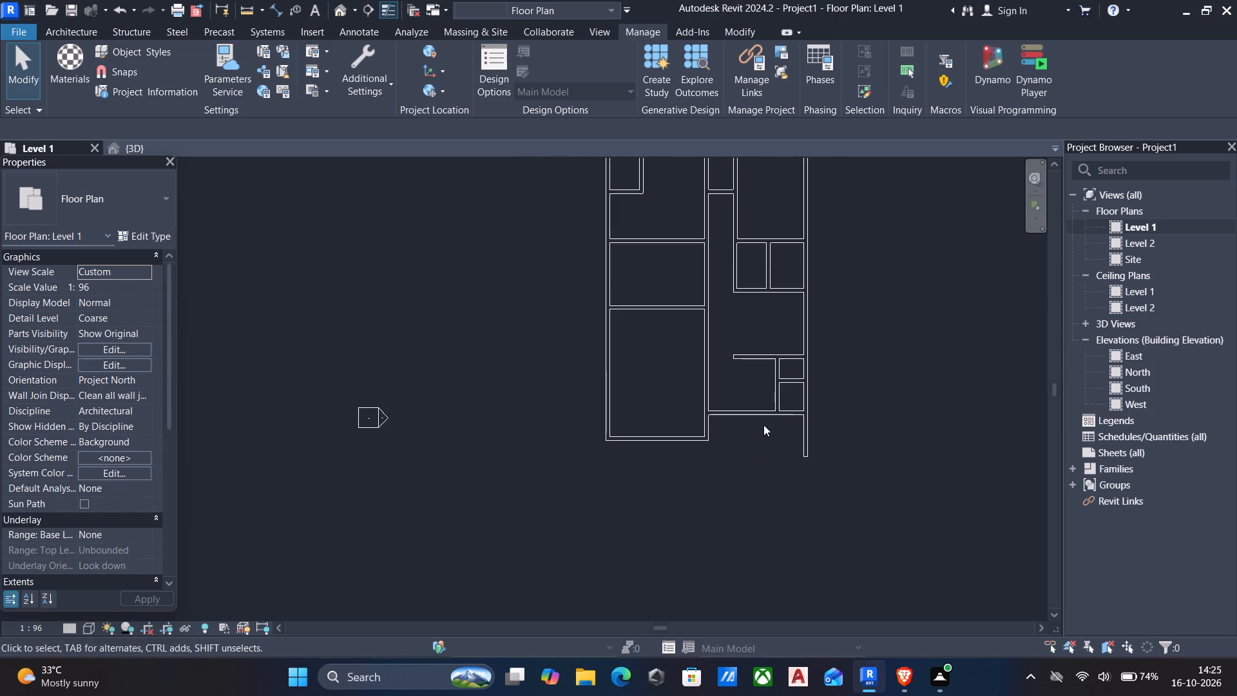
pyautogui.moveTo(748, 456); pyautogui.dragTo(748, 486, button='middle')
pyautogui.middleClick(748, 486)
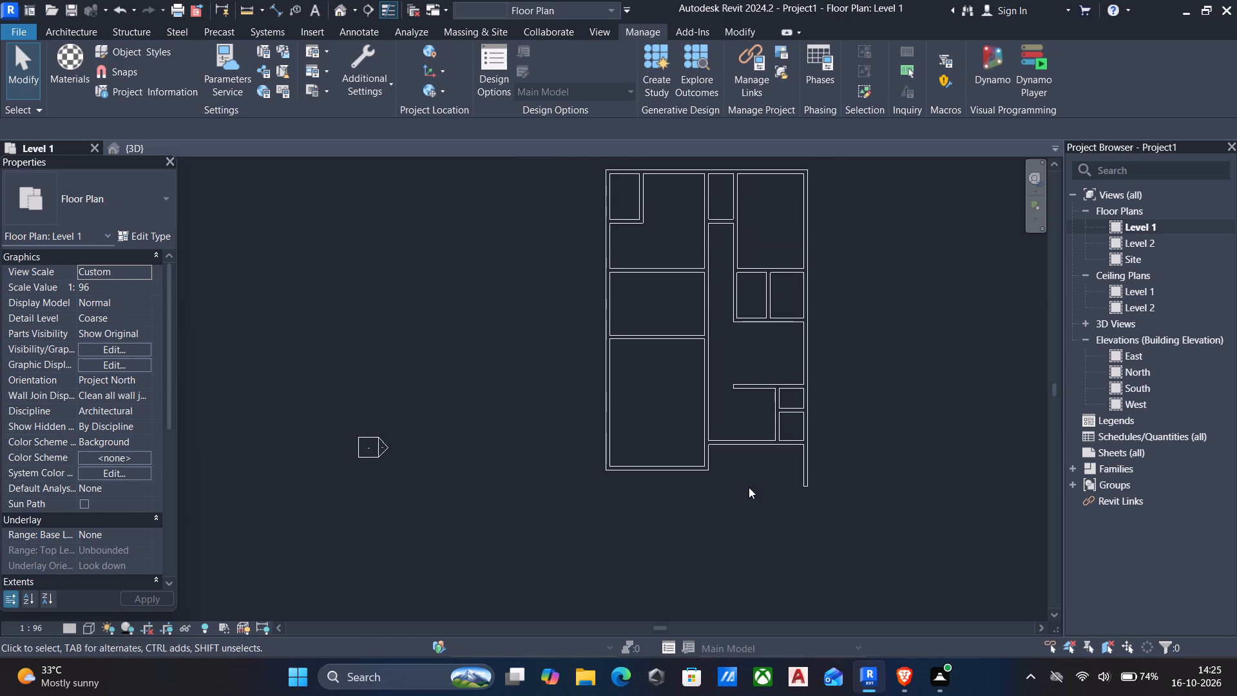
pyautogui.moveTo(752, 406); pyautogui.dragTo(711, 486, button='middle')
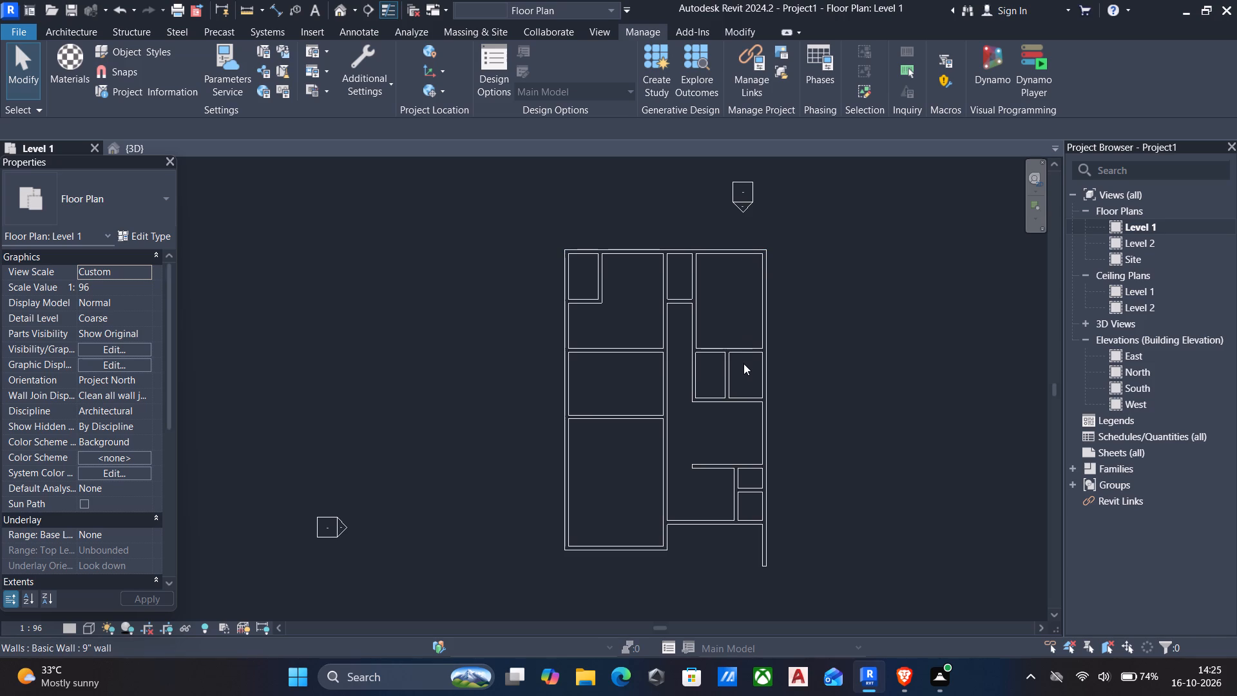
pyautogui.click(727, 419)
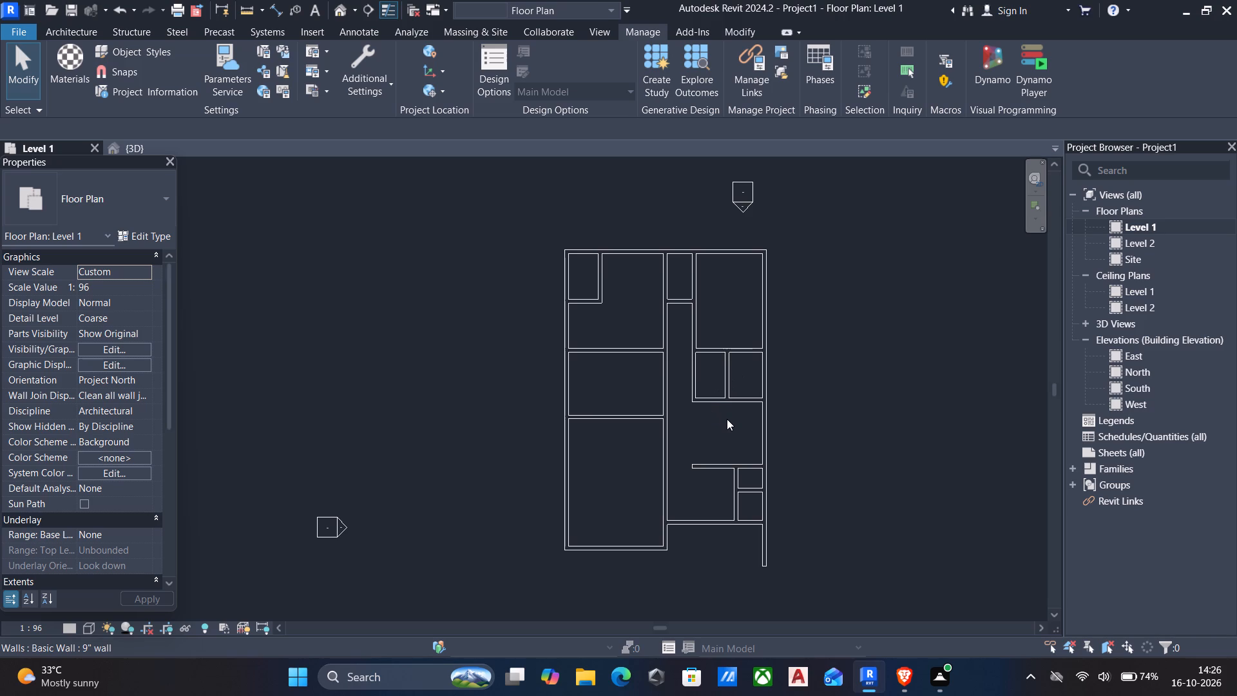
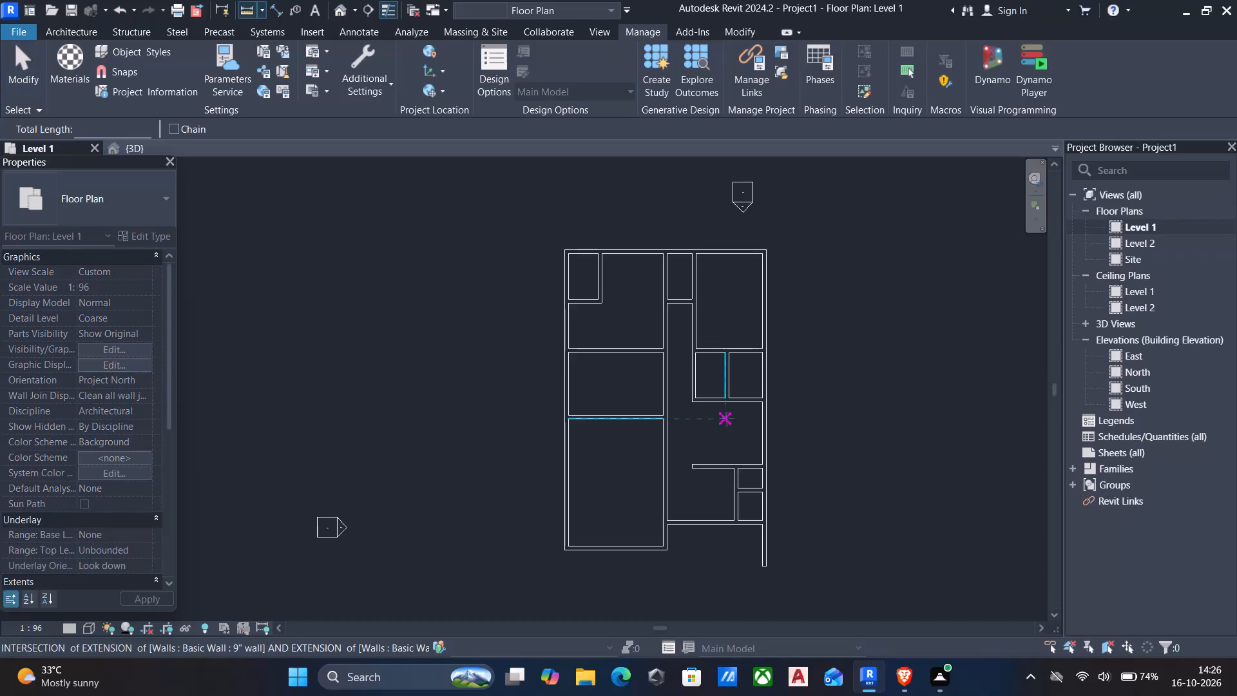
# Measure the outer length of the building's west wall from its north-west corner to its south-west corner.
pyautogui.scroll(4, 587, 281)
pyautogui.click(550, 230)
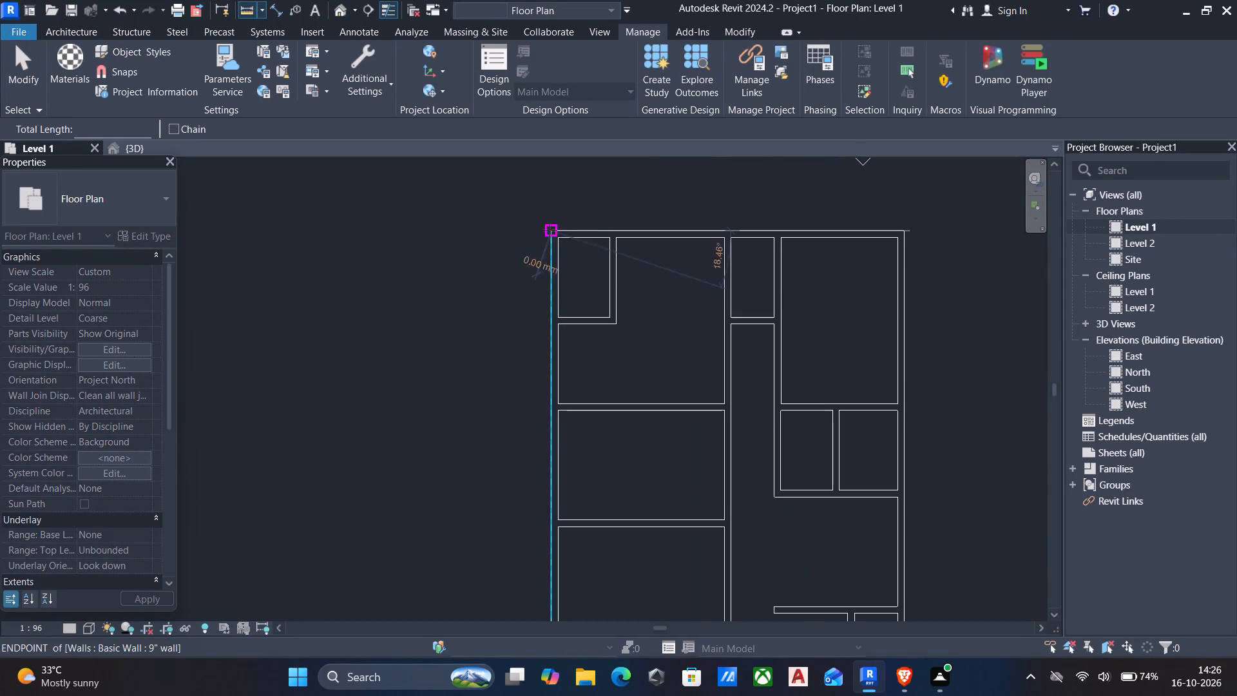
pyautogui.moveTo(539, 343); pyautogui.dragTo(542, 306, button='middle')
pyautogui.scroll(-3, 530, 369)
pyautogui.moveTo(532, 438); pyautogui.dragTo(545, 338, button='middle')
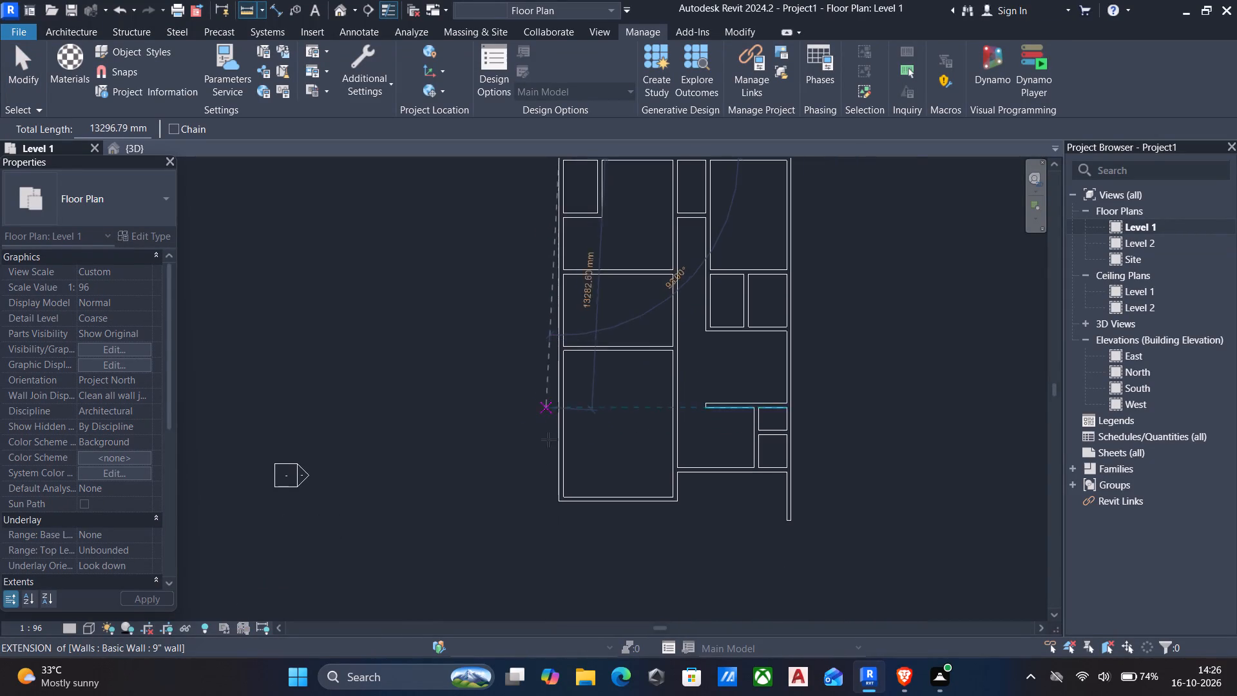
pyautogui.scroll(3, 550, 466)
pyautogui.scroll(2, 564, 523)
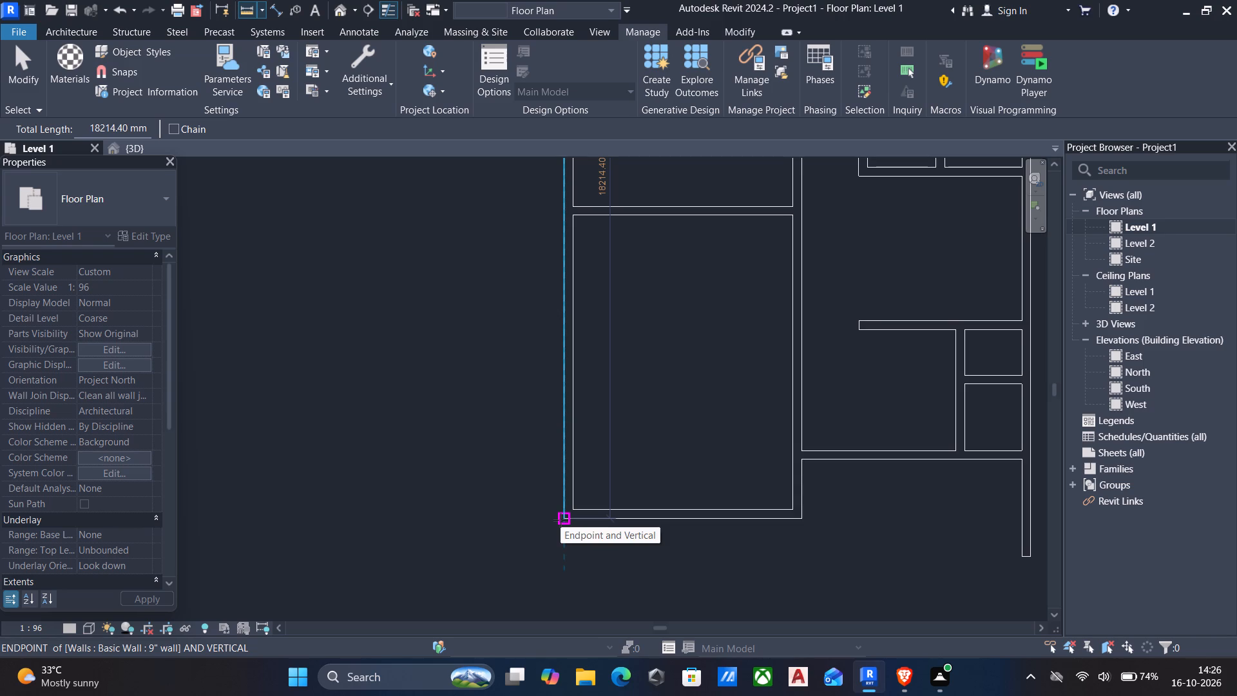
pyautogui.press('Escape')
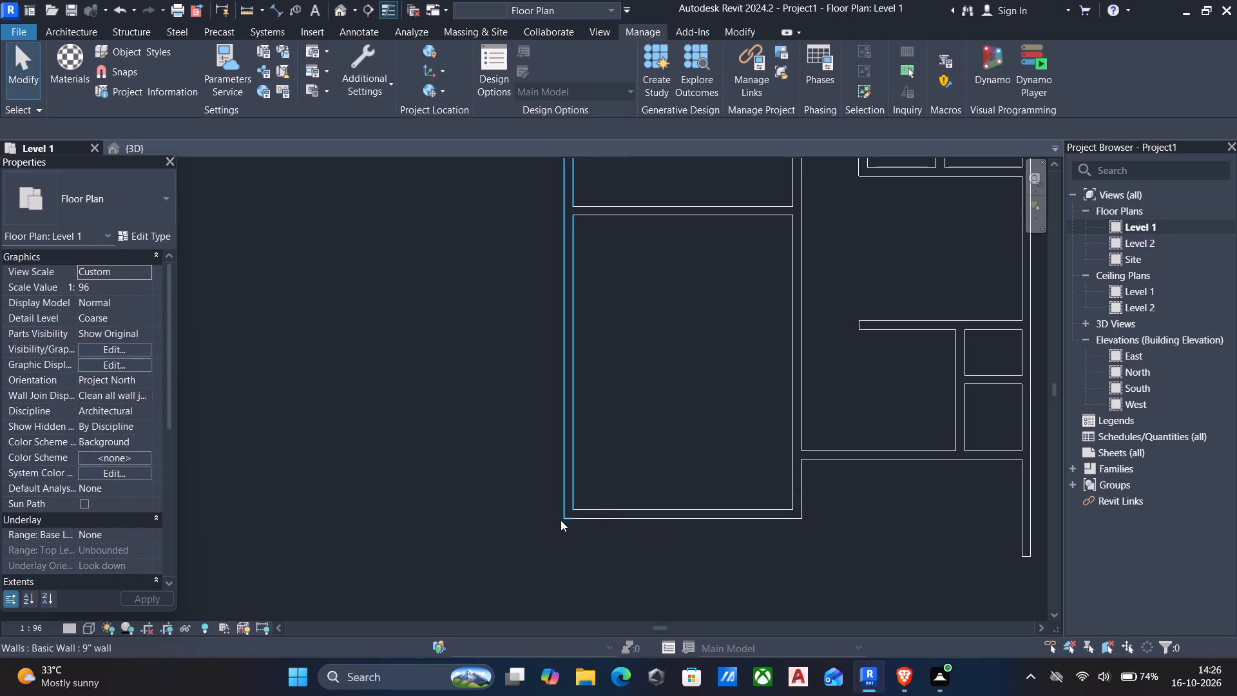
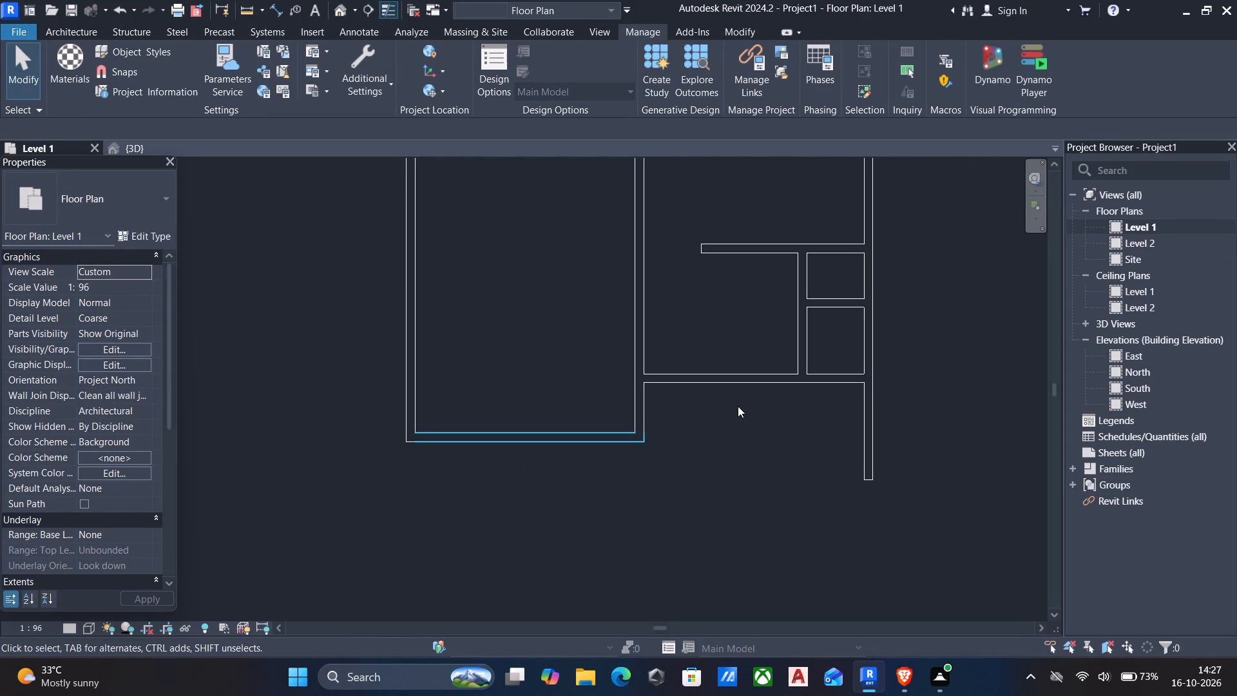
# Draw a matching 9" wall westward from the east wall's inner face, starting 1563 mm below the eastern rooms' south wall.
pyautogui.click(743, 385)
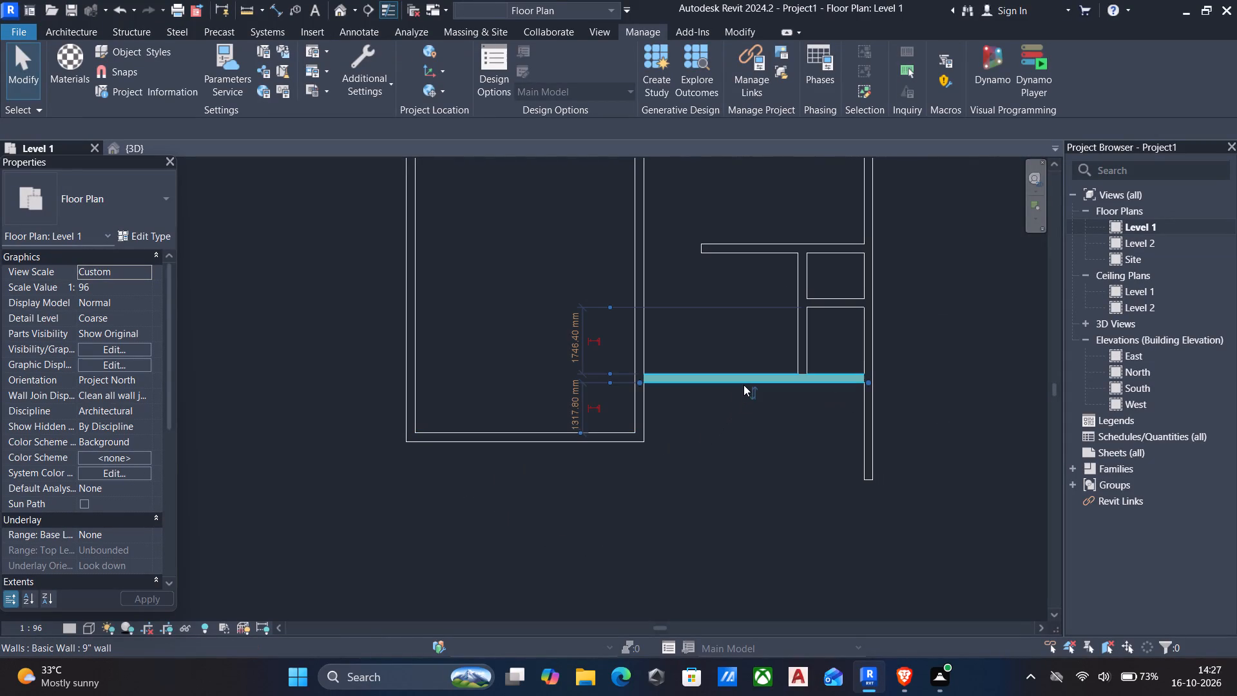
pyautogui.write('cs')
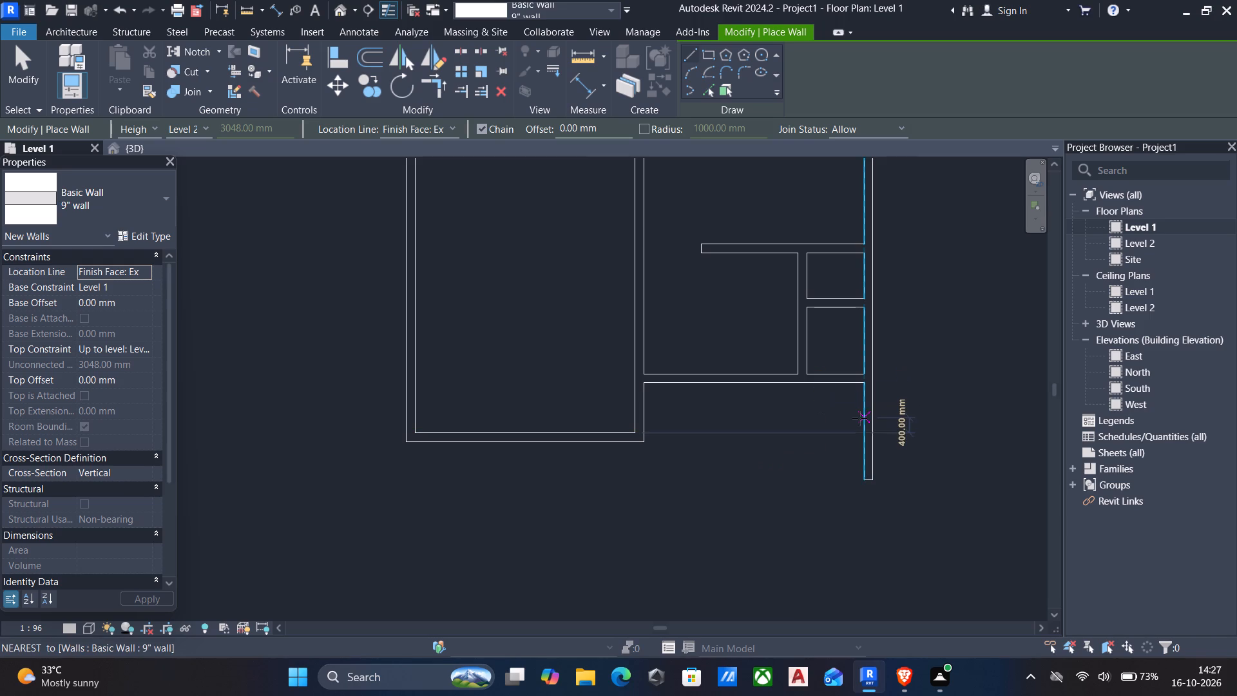
pyautogui.scroll(7, 859, 418)
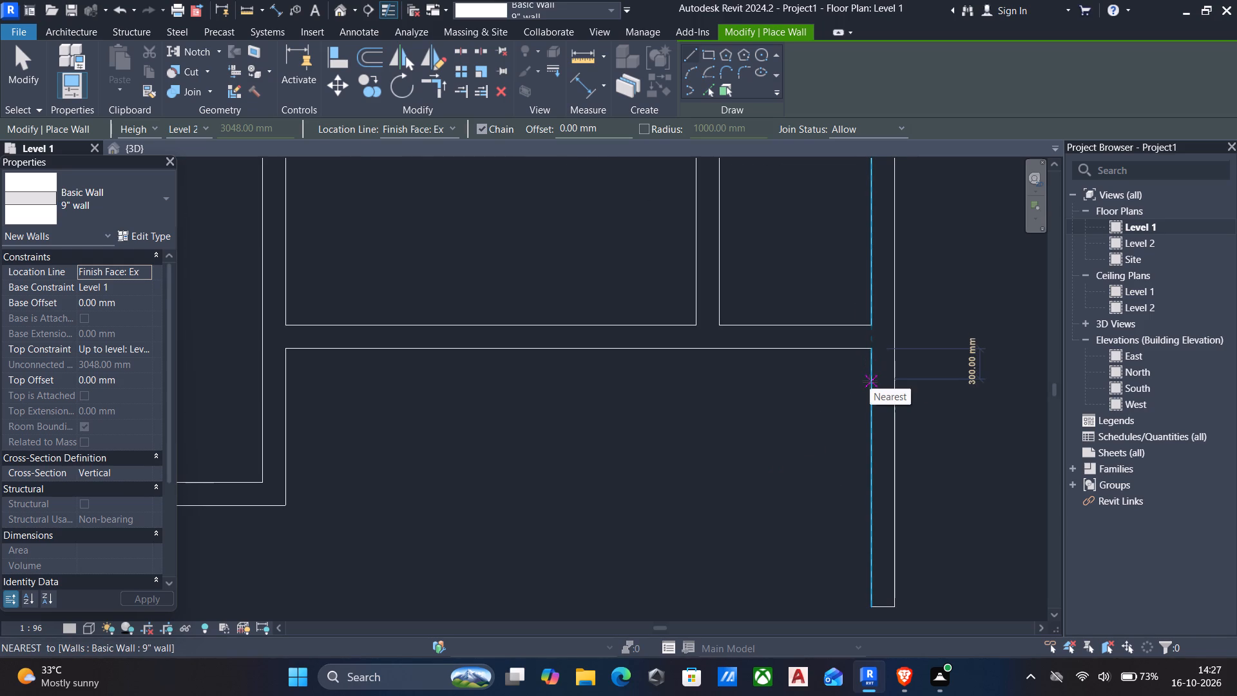
pyautogui.write('1563')
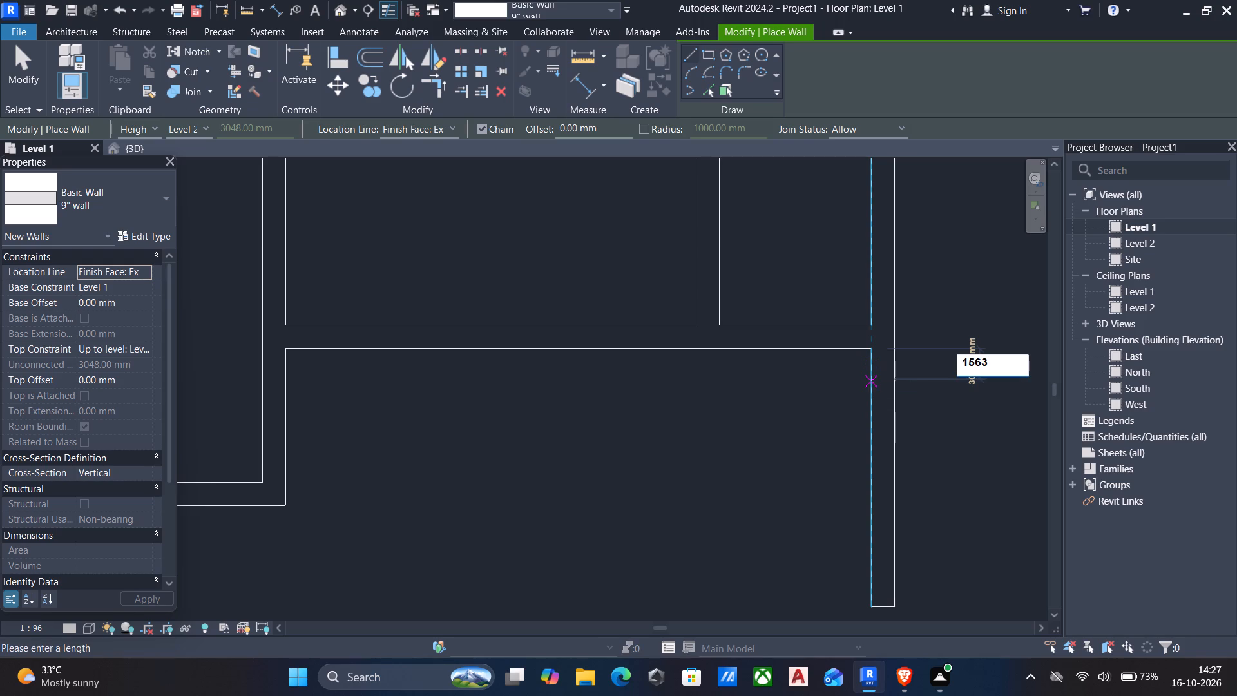
pyautogui.press('Return')
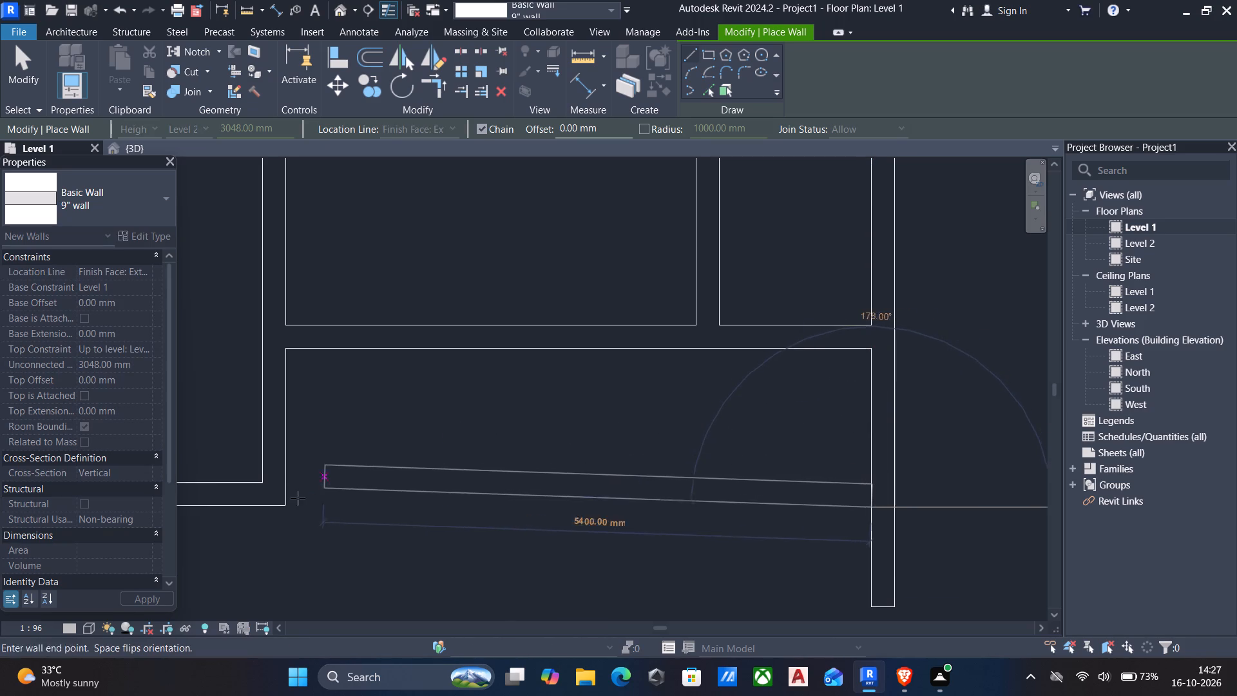
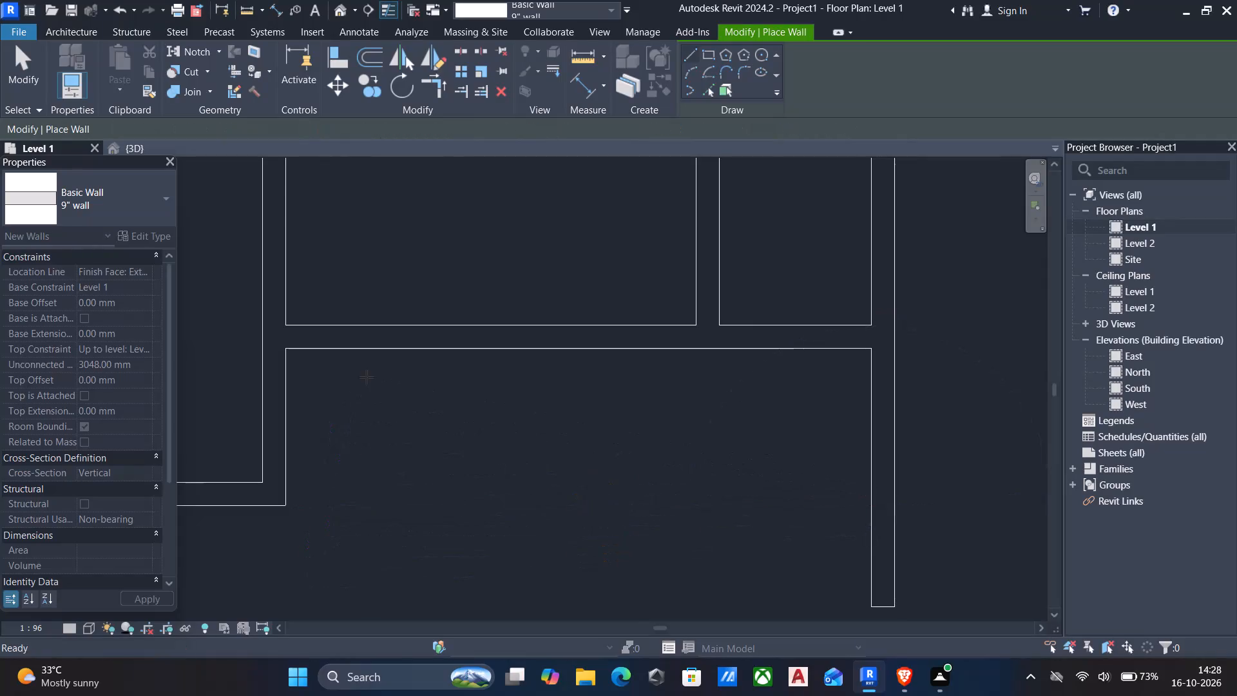
# Measure the overall length of the building's north exterior wall between its outer corners, and leave the project unsaved.
pyautogui.scroll(-2, 367, 377)
pyautogui.scroll(-4, 635, 598)
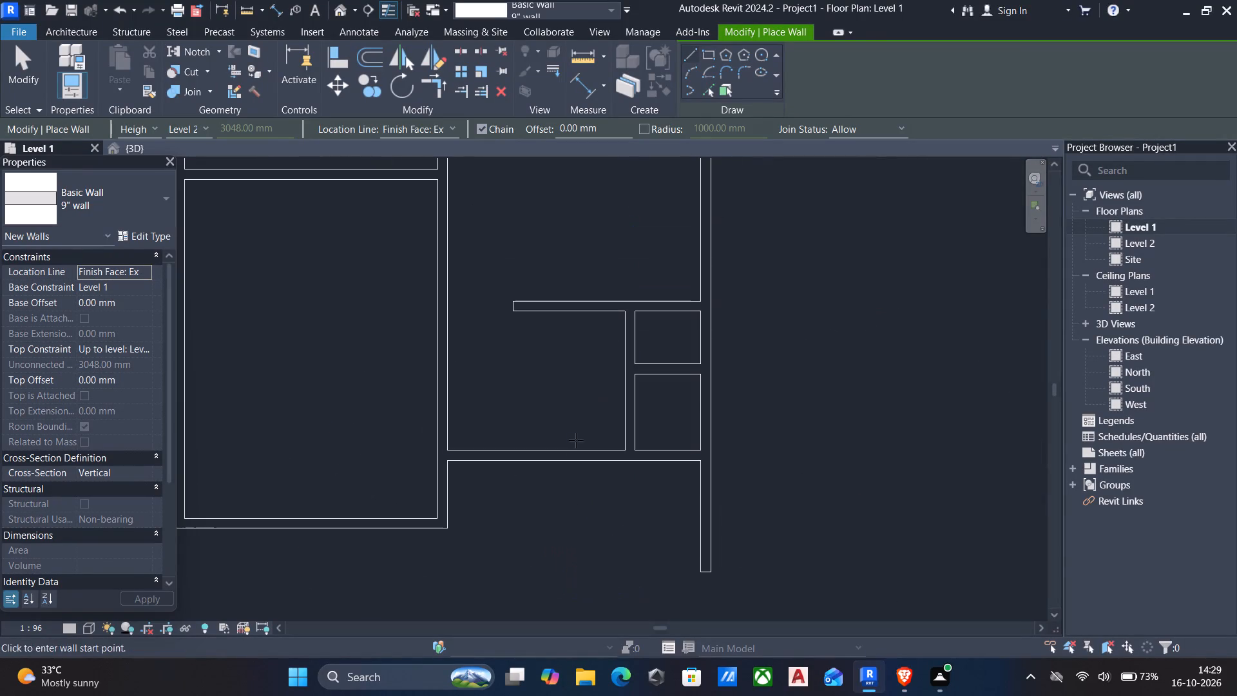
pyautogui.press('Escape')
pyautogui.write('dd')
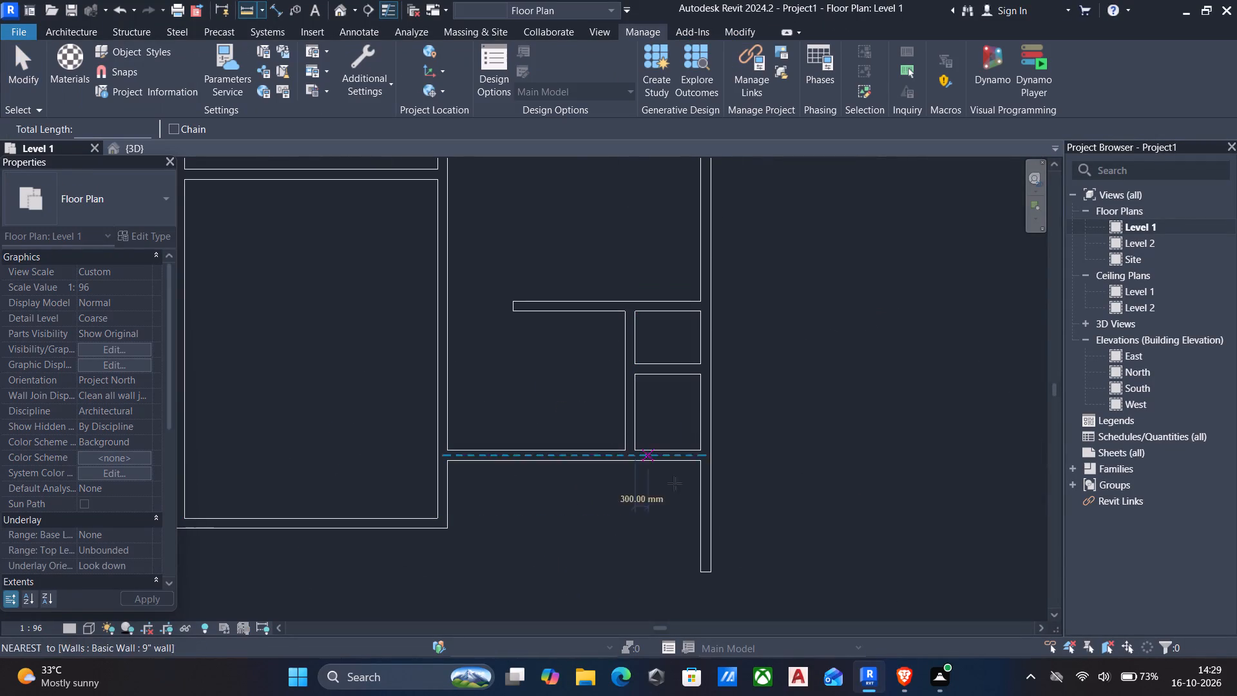
pyautogui.scroll(-9, 696, 537)
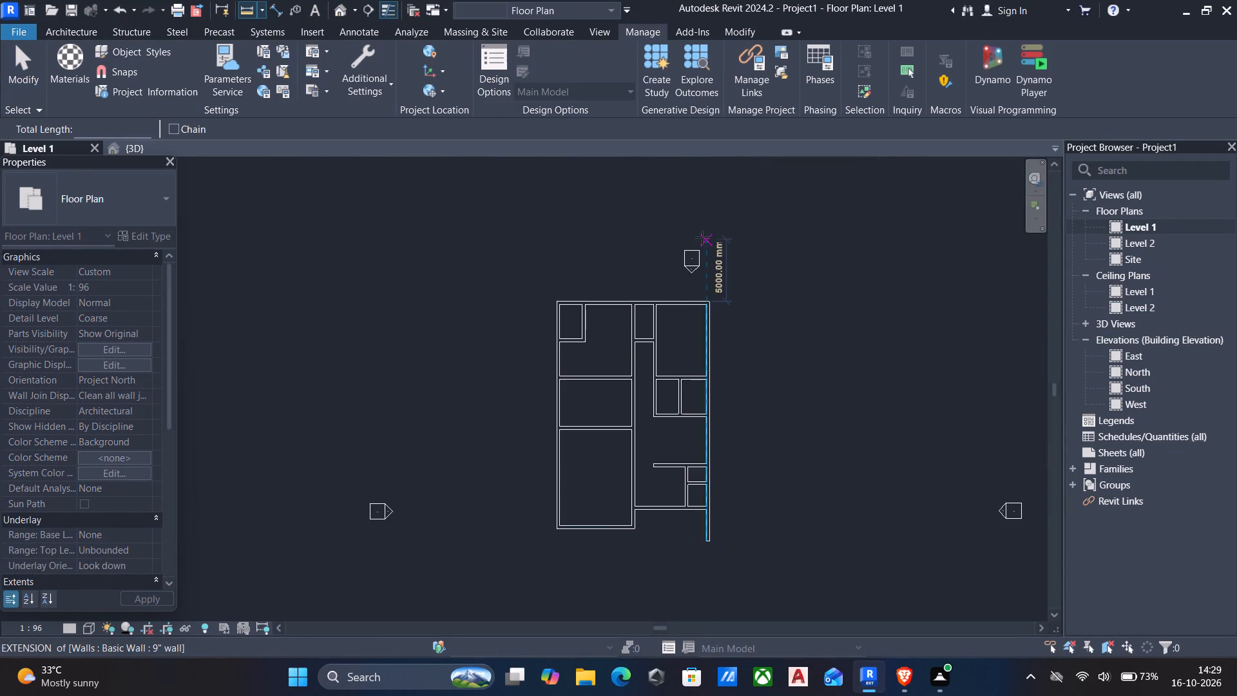
pyautogui.scroll(9, 711, 267)
pyautogui.click(706, 349)
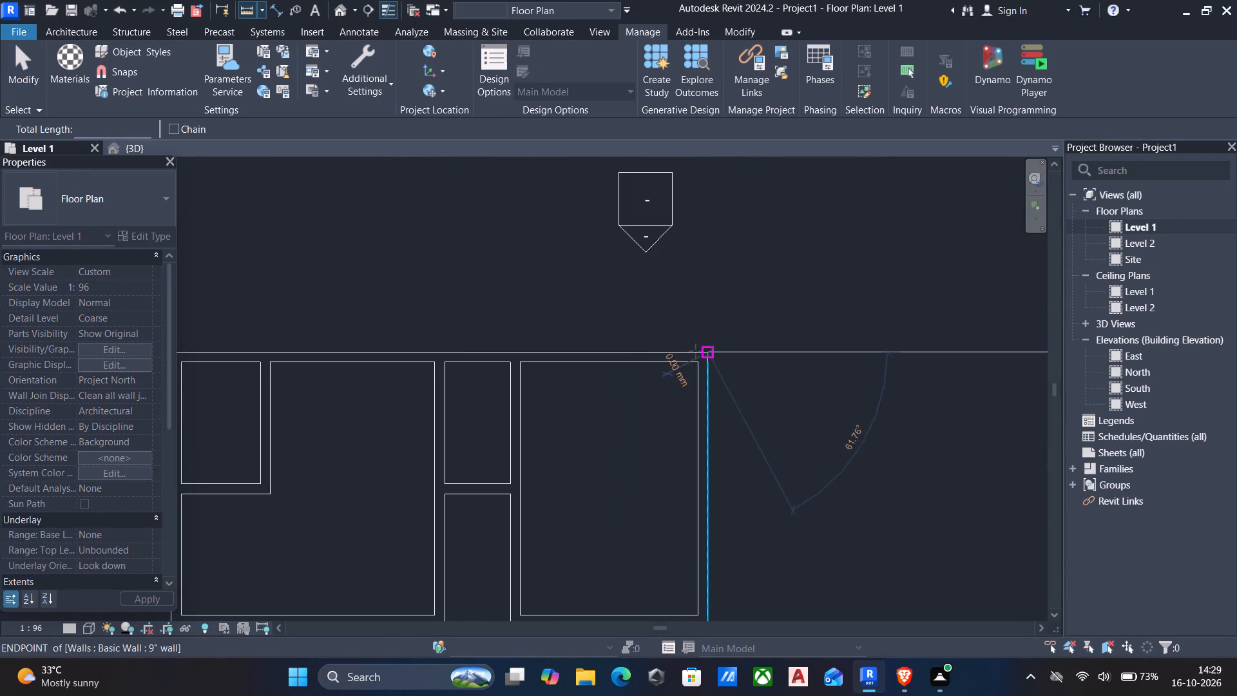
pyautogui.moveTo(606, 354); pyautogui.dragTo(807, 356, button='middle')
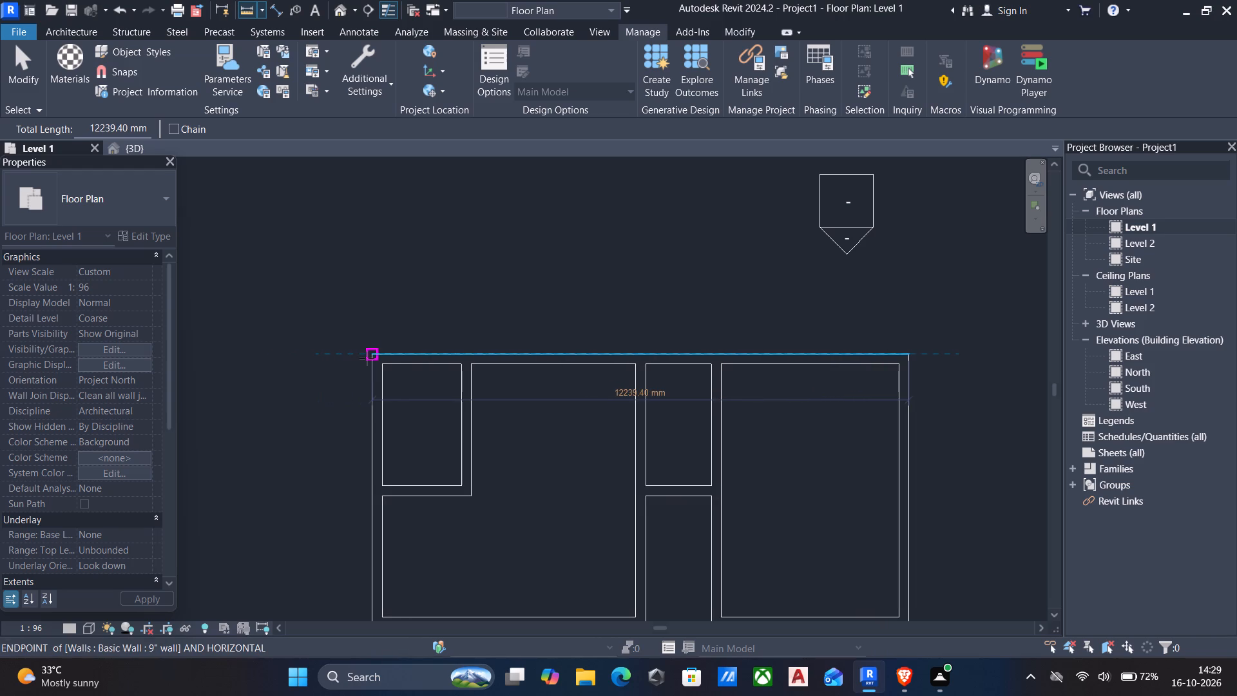
pyautogui.scroll(3, 367, 358)
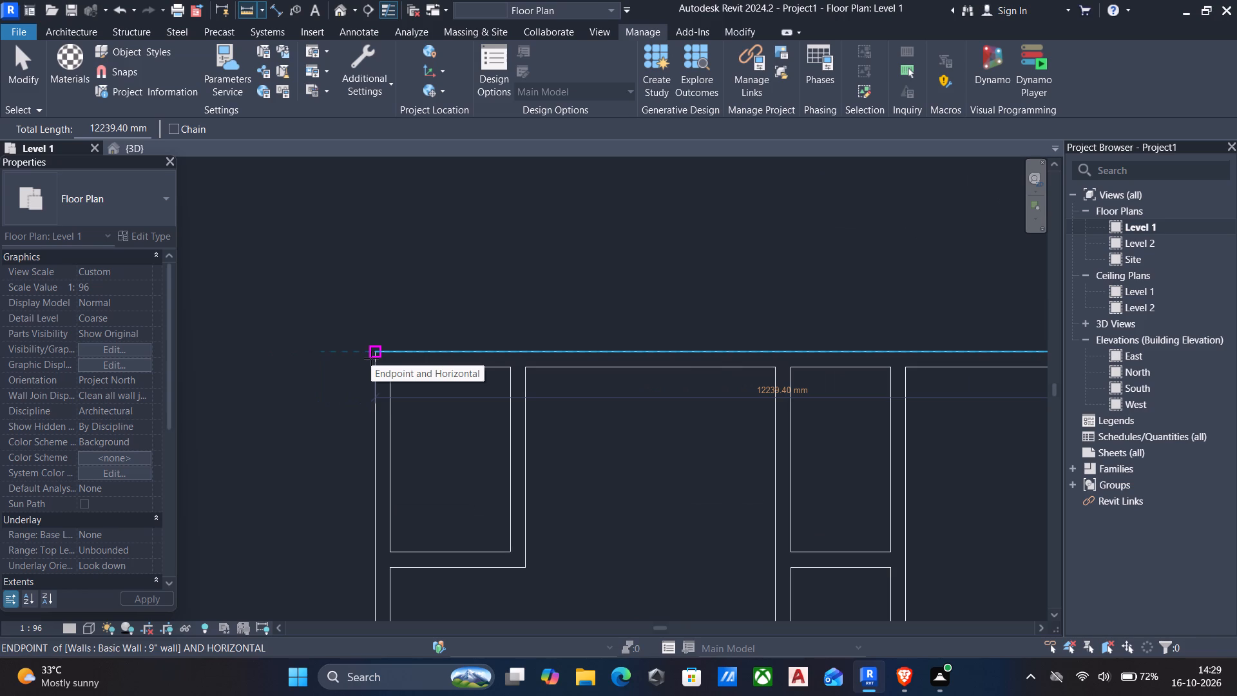
pyautogui.press('Escape')
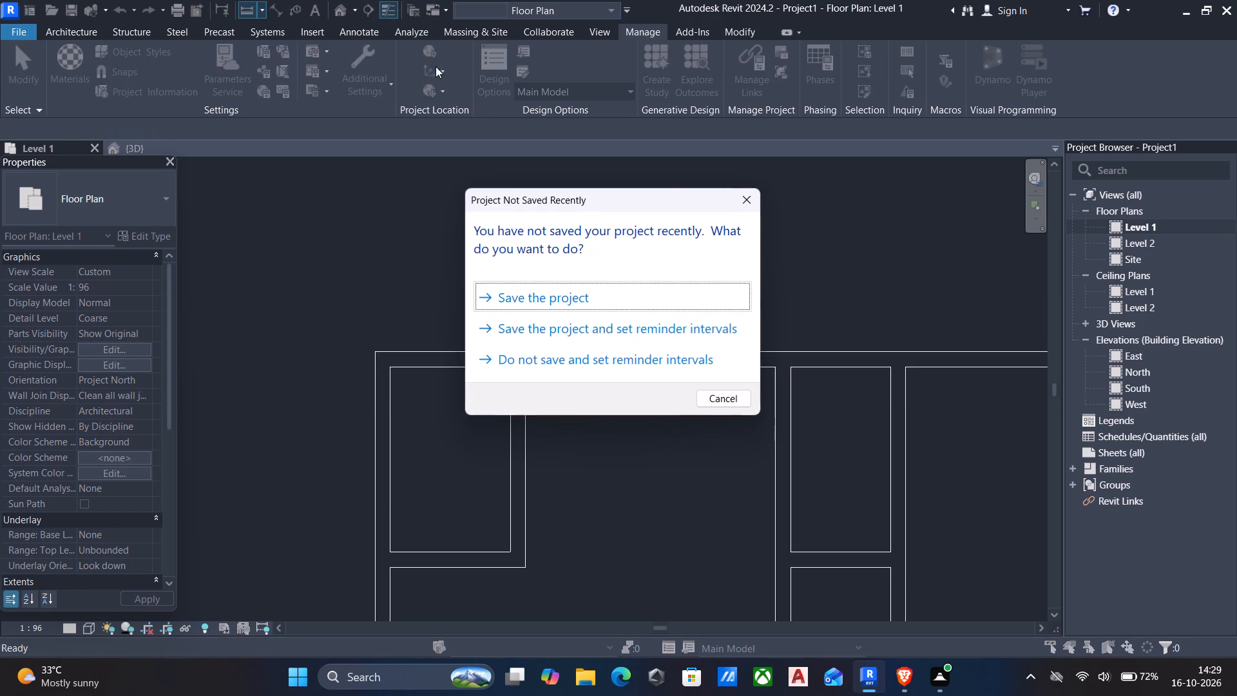
pyautogui.click(748, 198)
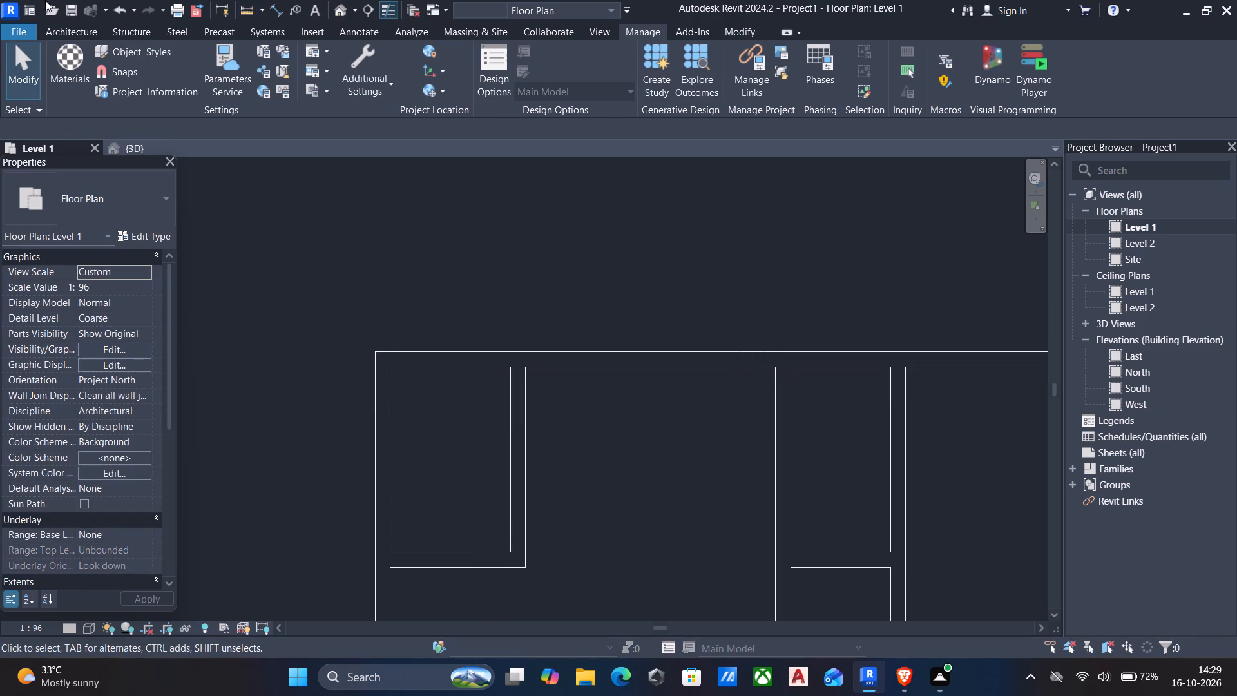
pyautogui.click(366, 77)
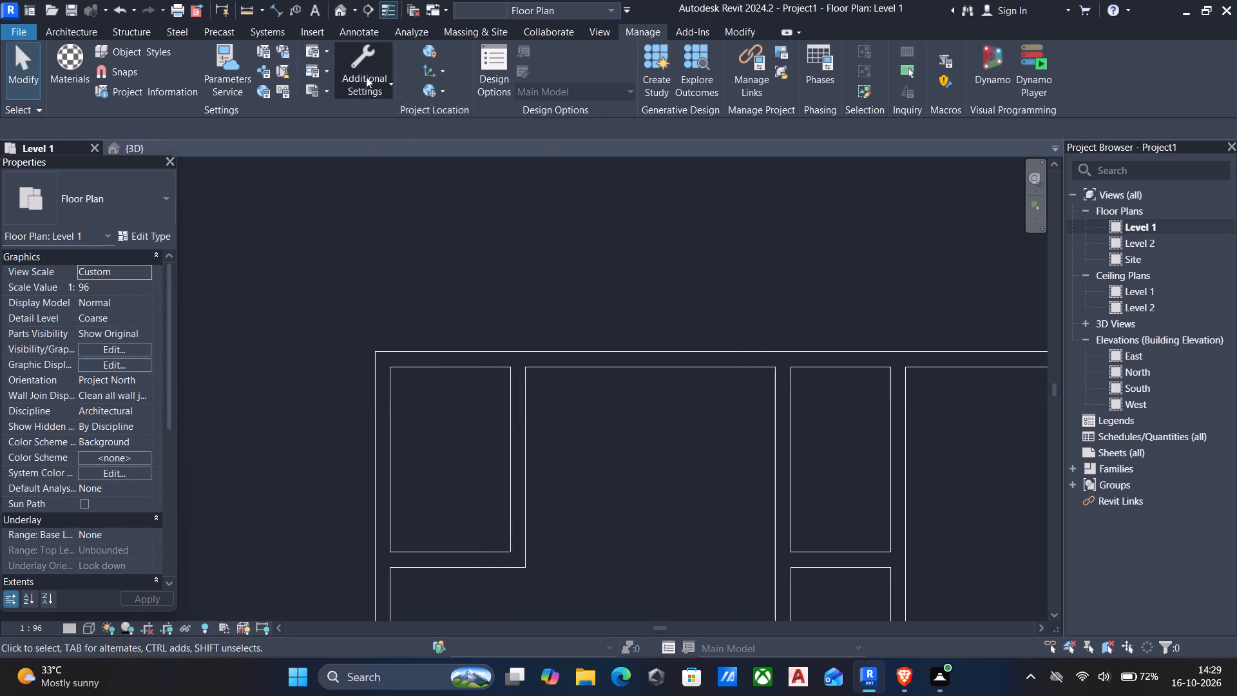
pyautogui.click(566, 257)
# Start an Aligned dimension set to pick Entire Walls.
pyautogui.click(363, 36)
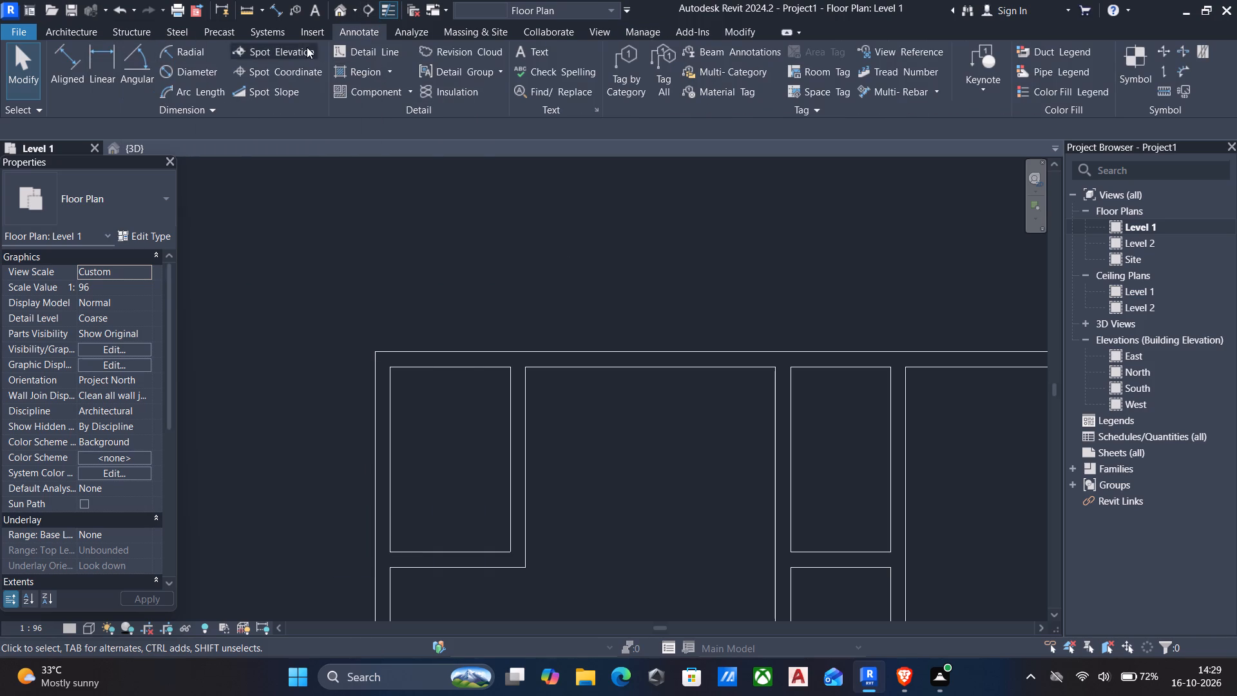
pyautogui.click(98, 66)
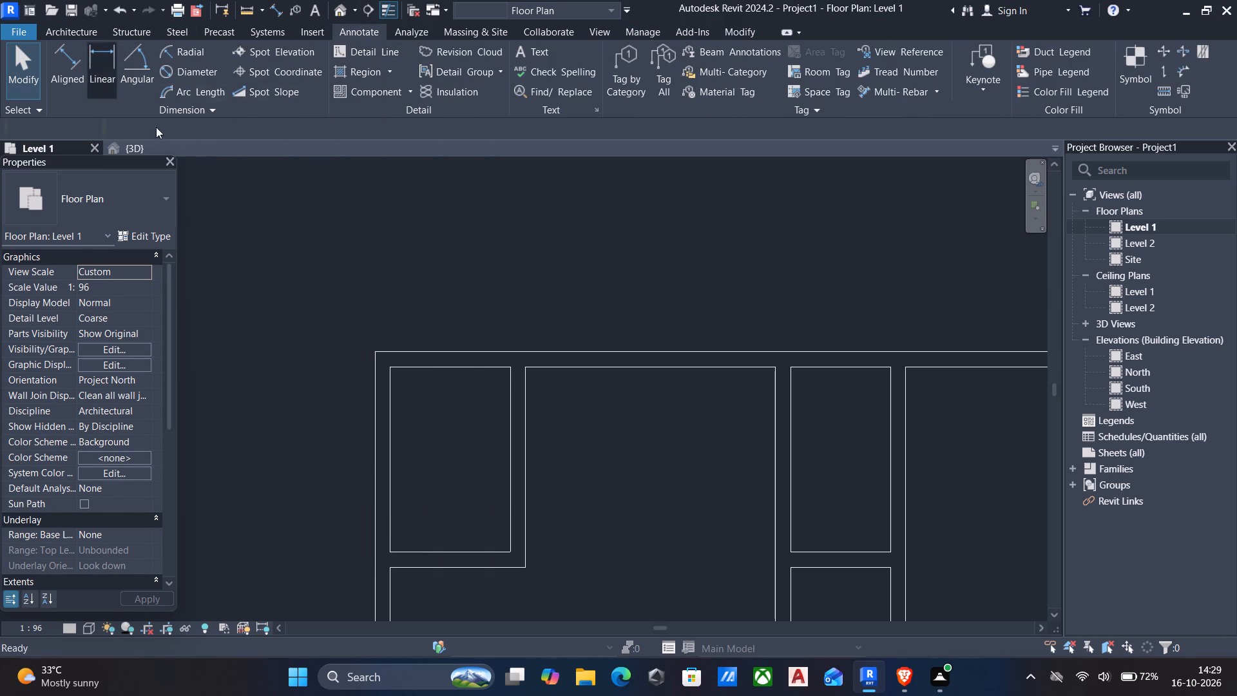
pyautogui.scroll(-2, 388, 393)
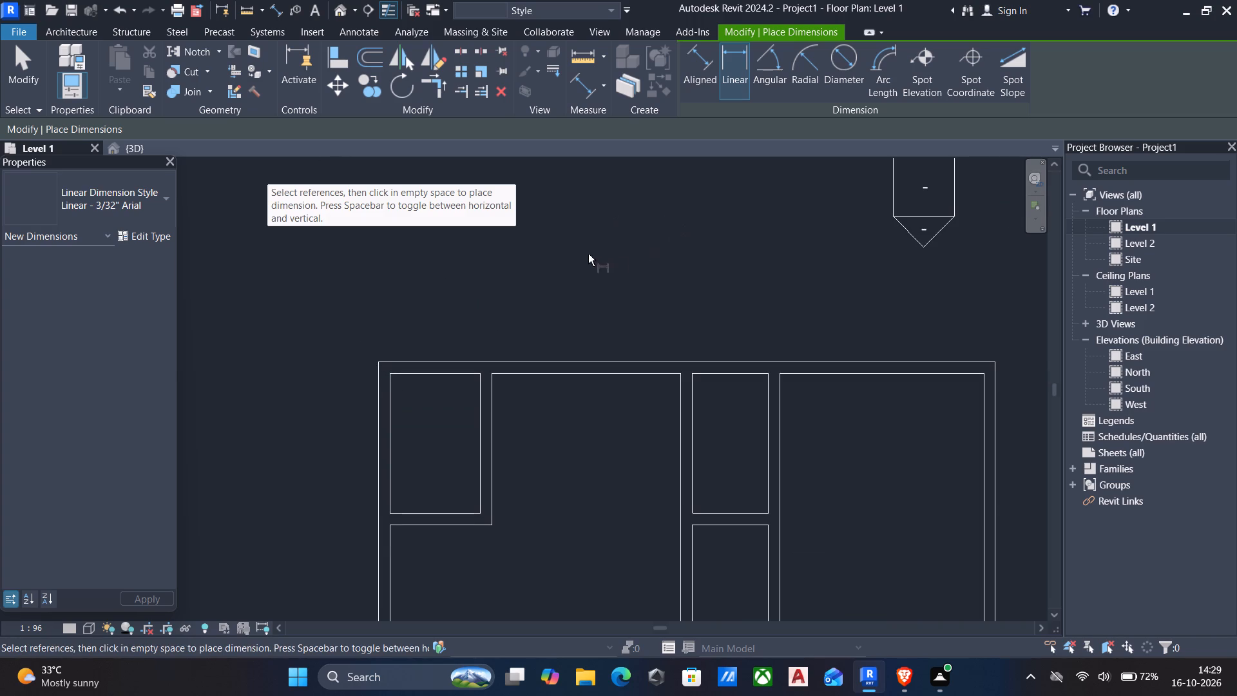
pyautogui.click(689, 68)
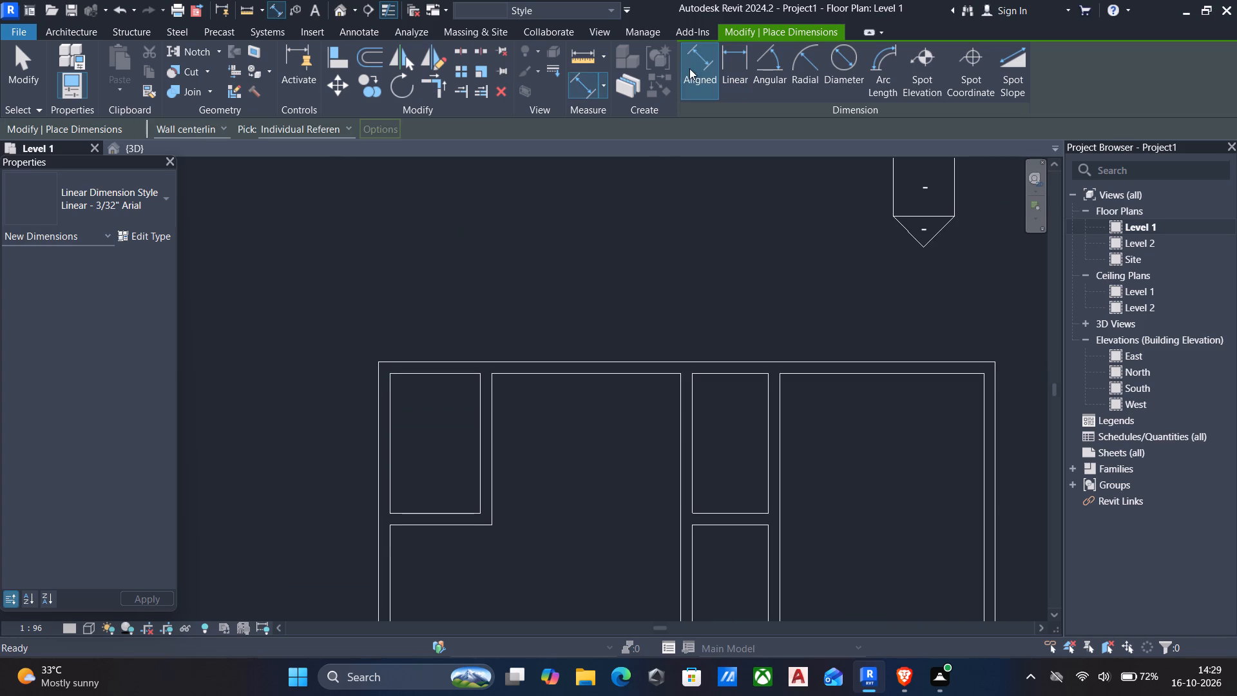
pyautogui.click(334, 132)
pyautogui.click(334, 132)
pyautogui.click(334, 132)
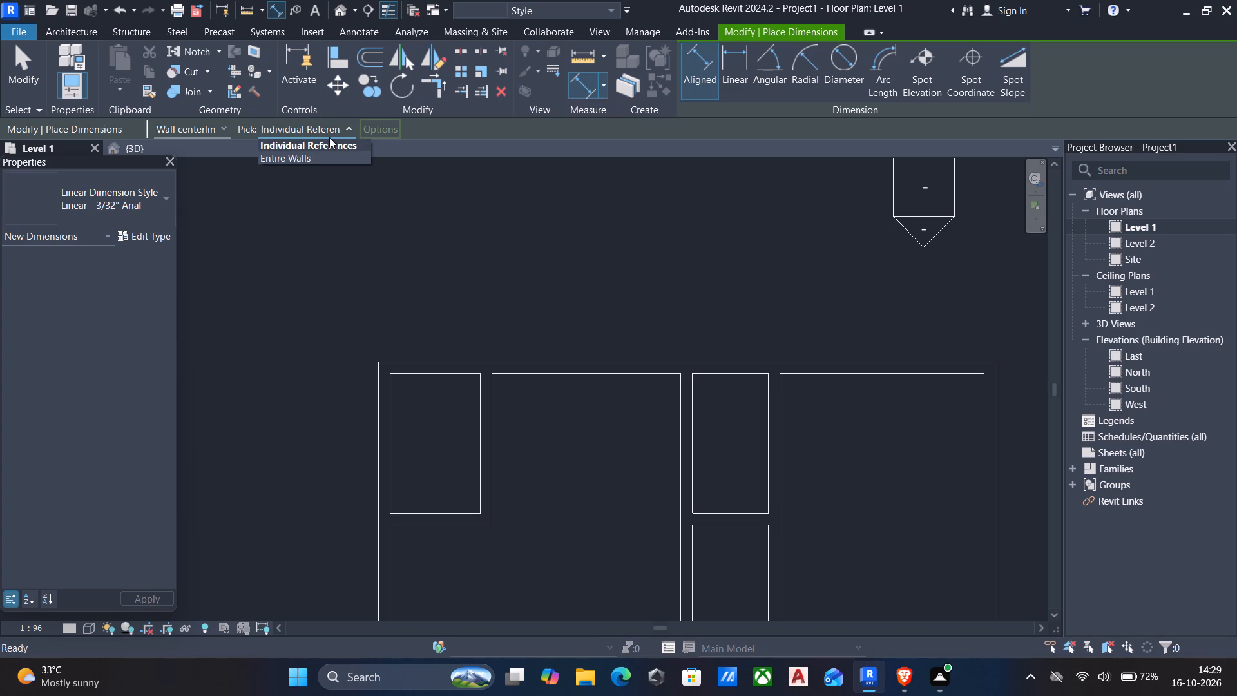
pyautogui.click(306, 156)
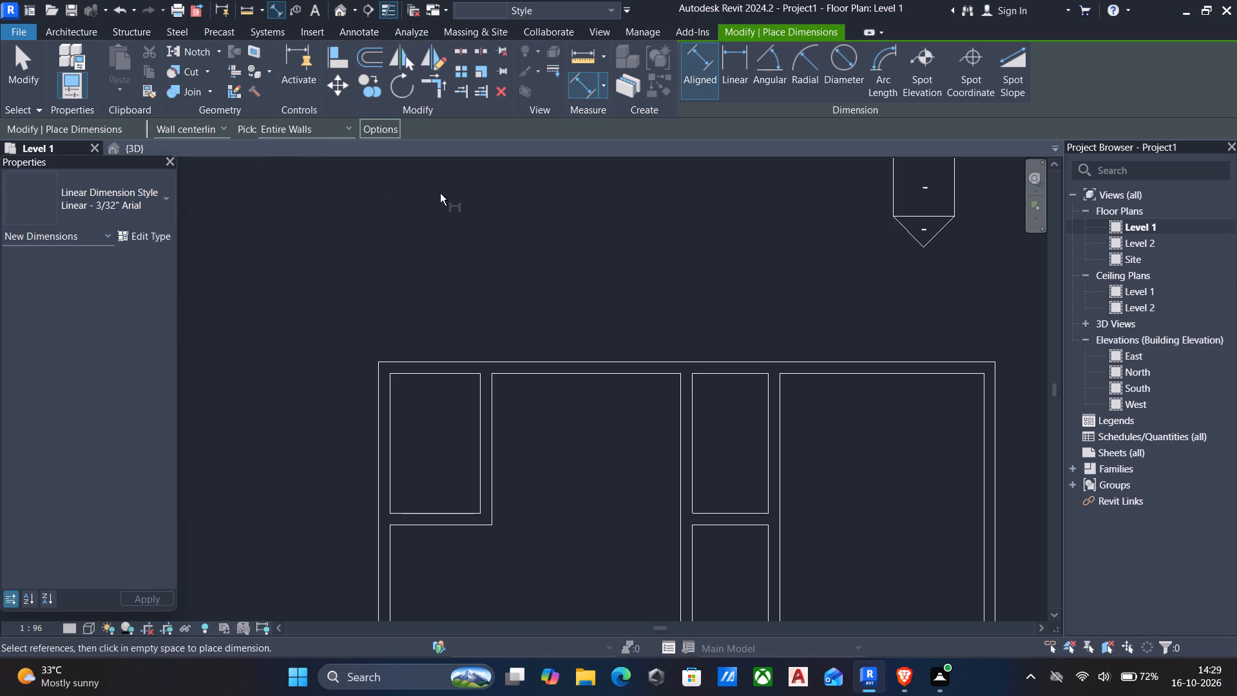
# Set the auto dimension options to reference Openings by Widths, with Intersecting Walls and Intersecting Grids off.
pyautogui.click(388, 125)
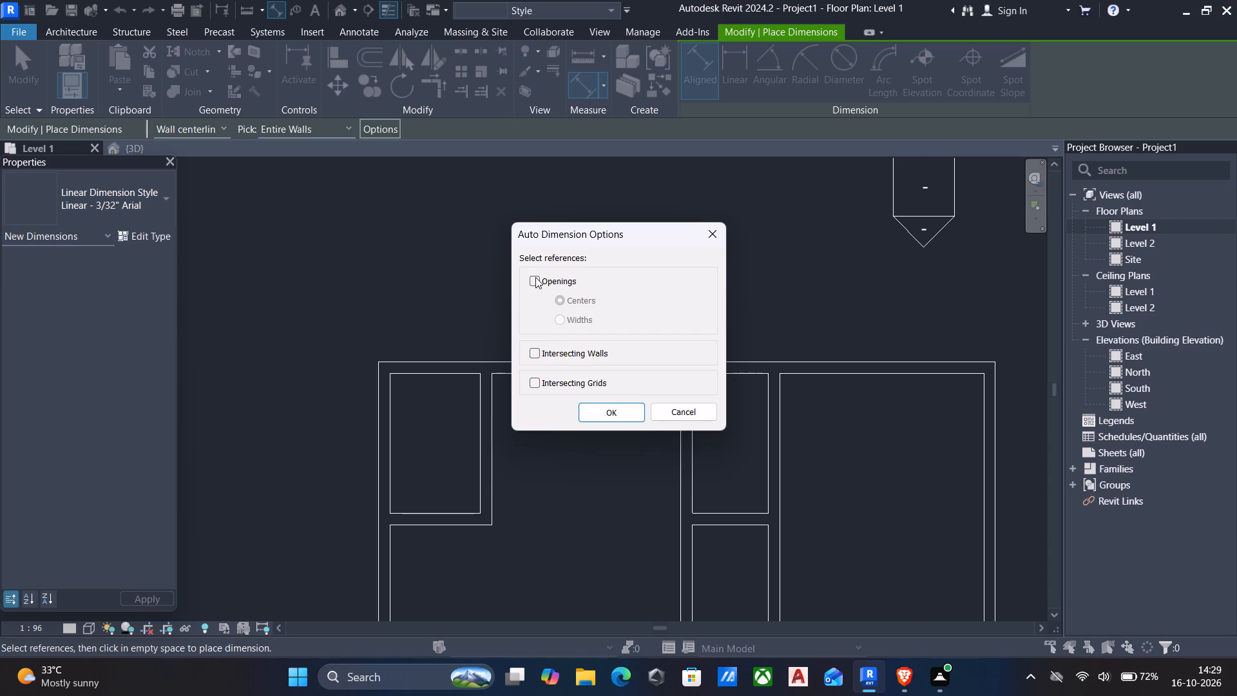
pyautogui.click(533, 357)
pyautogui.click(533, 275)
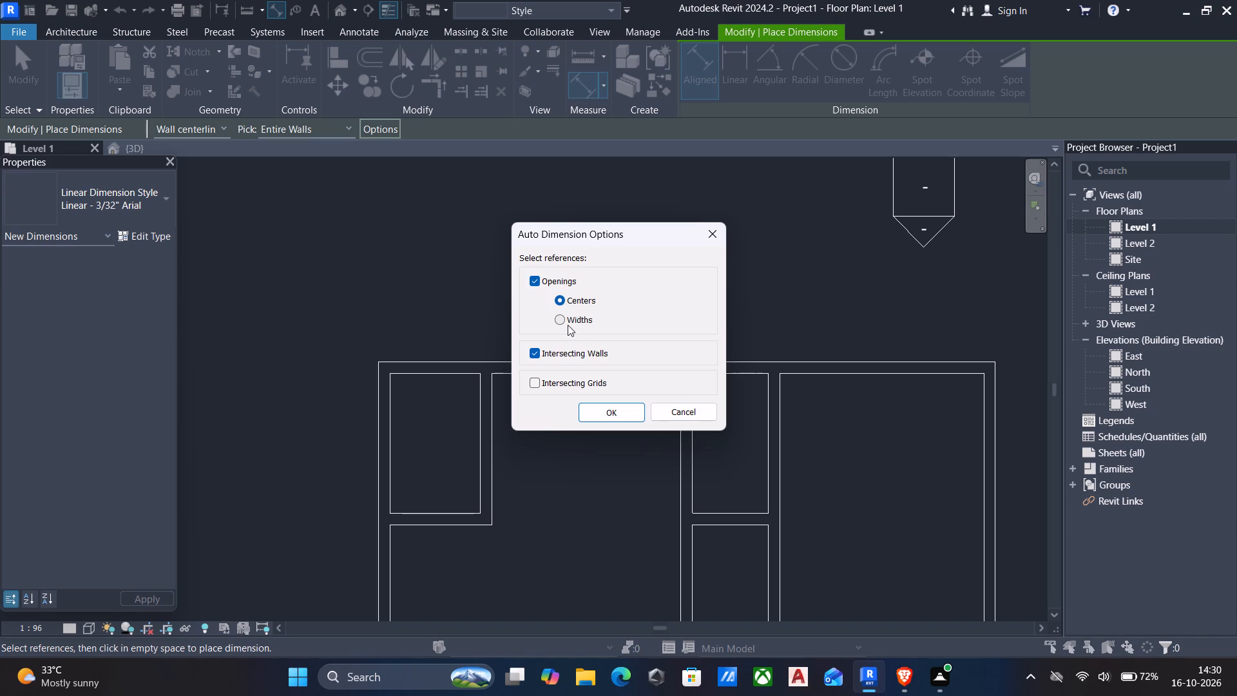
pyautogui.click(562, 321)
pyautogui.click(539, 354)
pyautogui.click(604, 405)
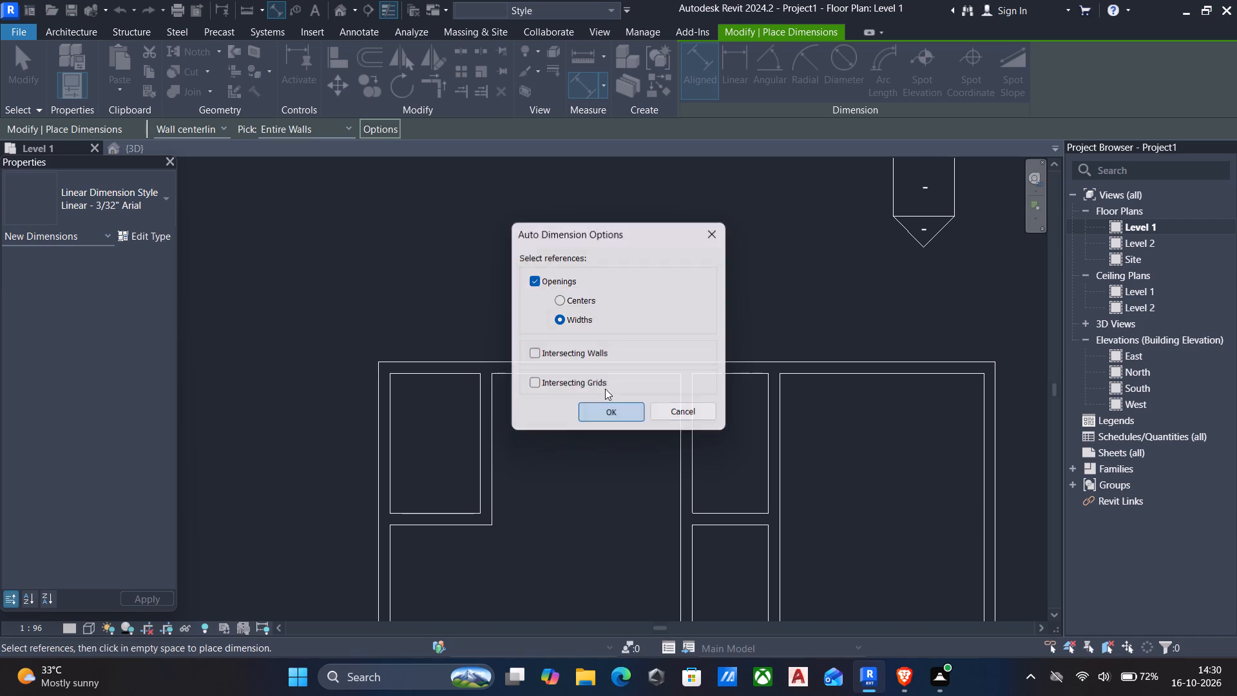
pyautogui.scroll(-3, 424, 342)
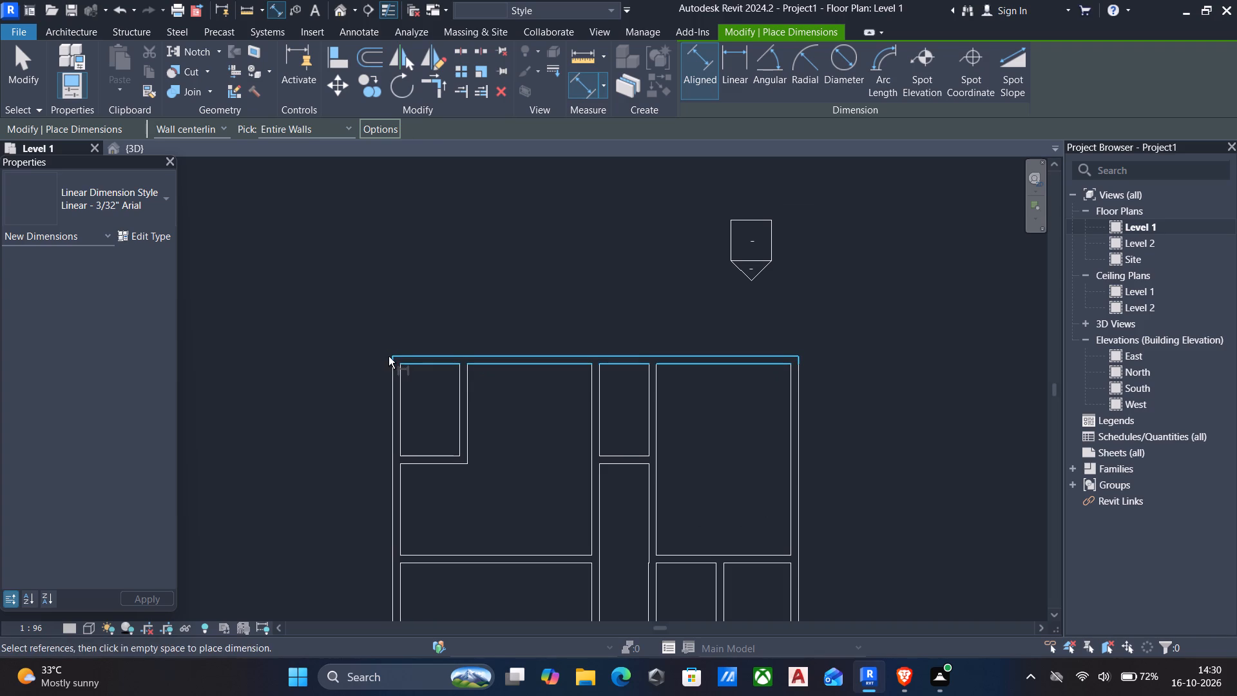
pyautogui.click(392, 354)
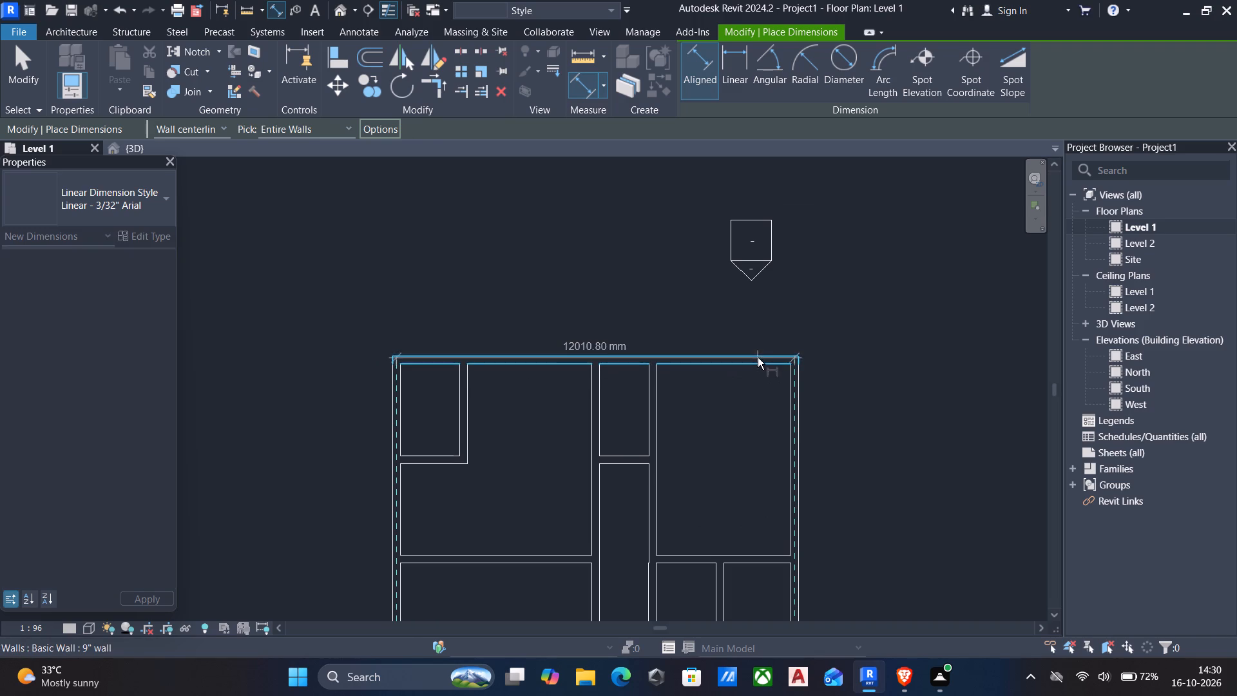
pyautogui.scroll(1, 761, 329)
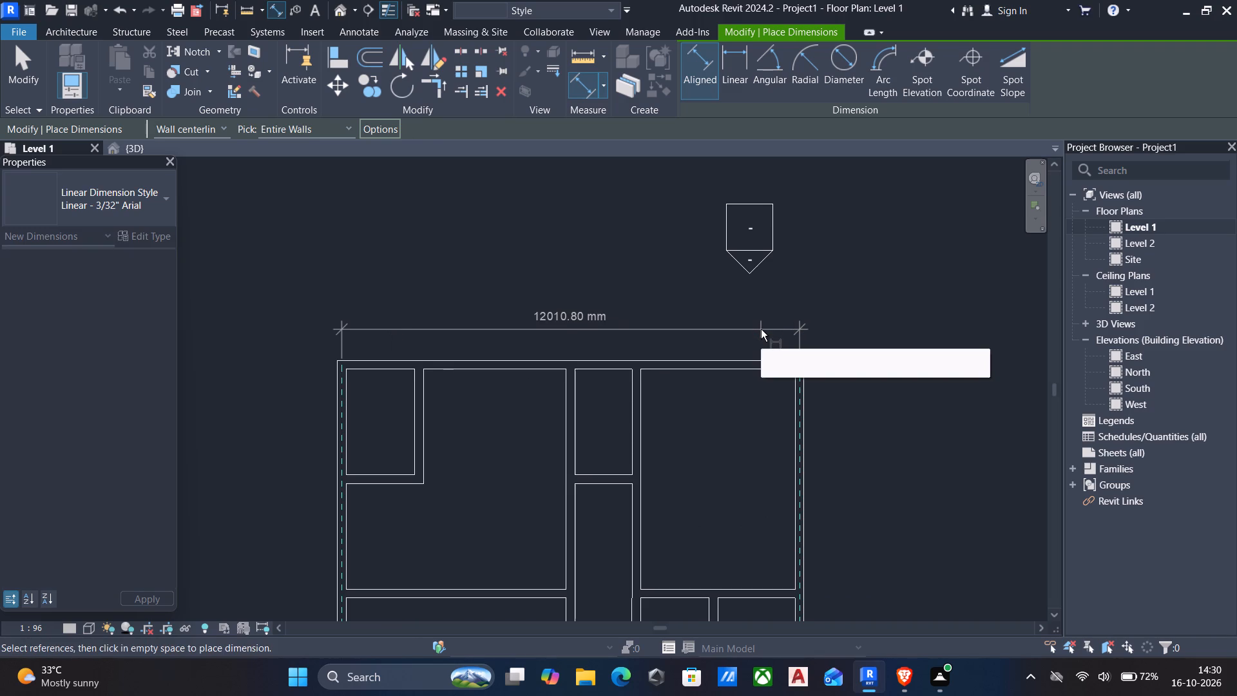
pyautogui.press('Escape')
# Enable Intersecting Walls as references in the auto dimension options.
pyautogui.scroll(3, 390, 367)
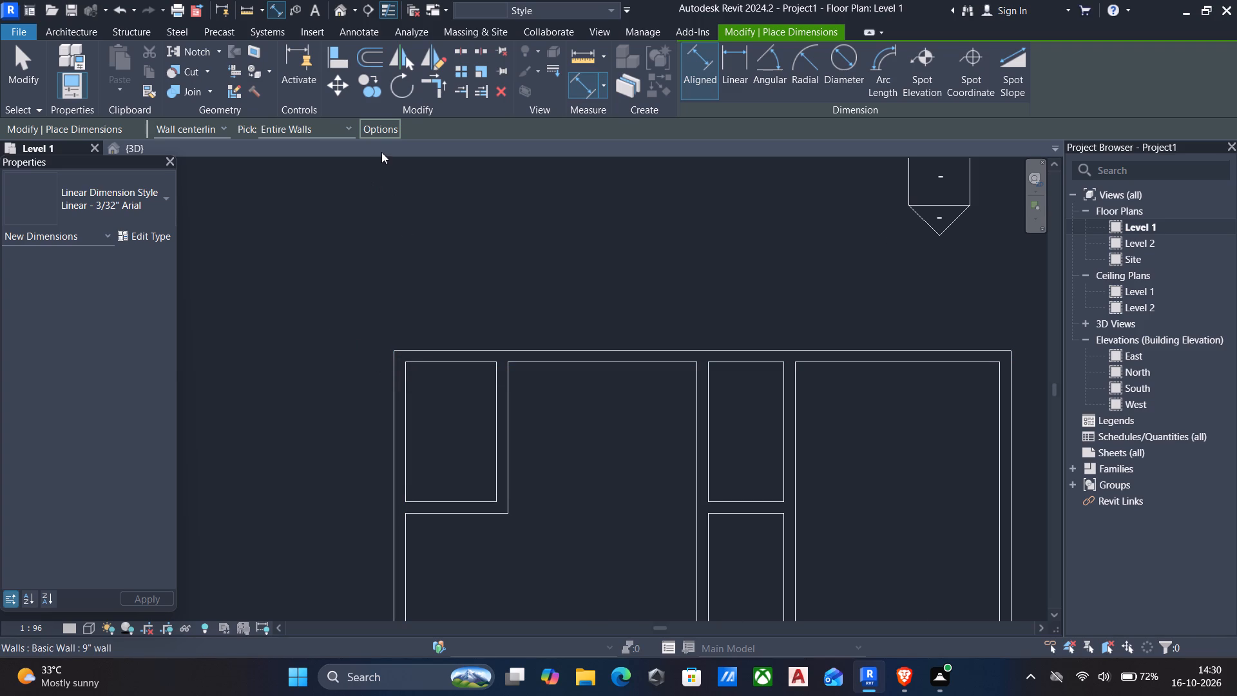
pyautogui.click(383, 133)
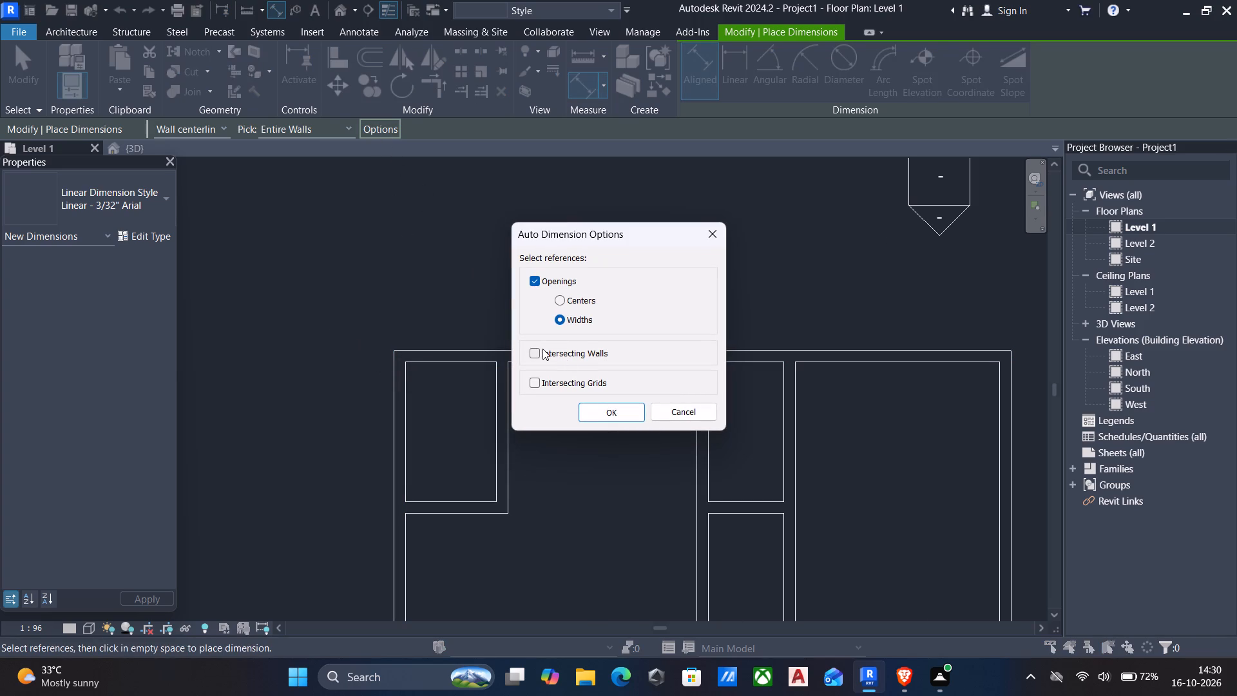
pyautogui.click(542, 349)
pyautogui.click(599, 413)
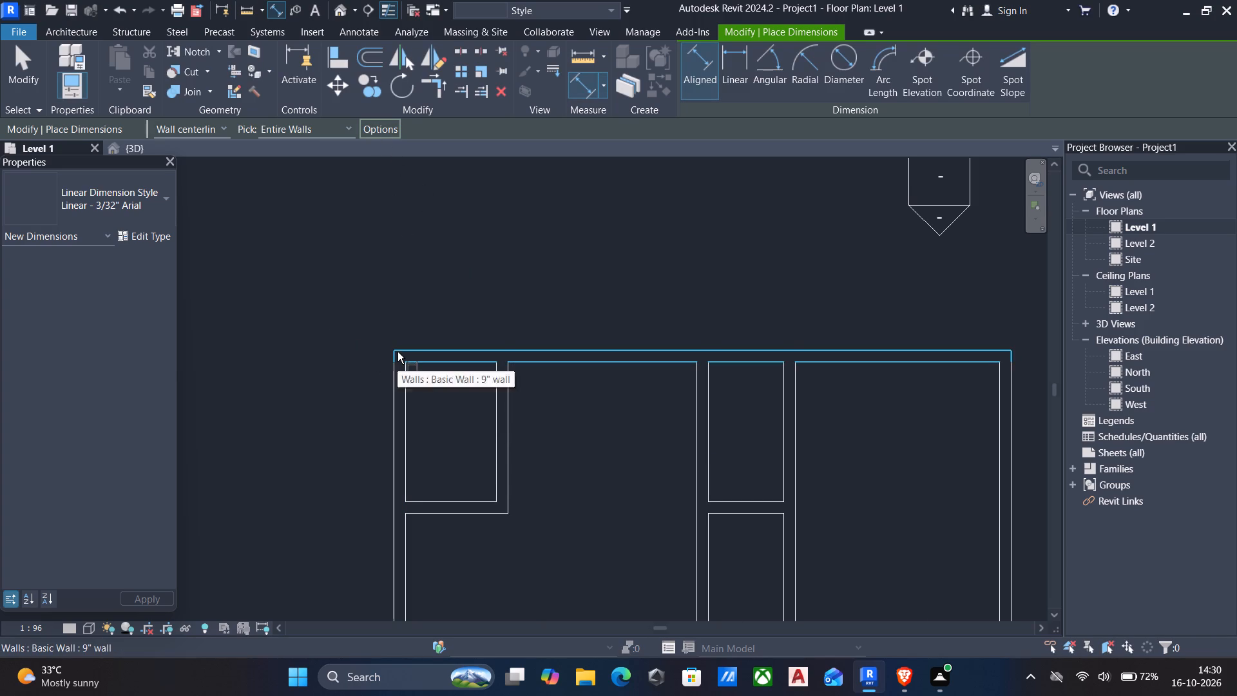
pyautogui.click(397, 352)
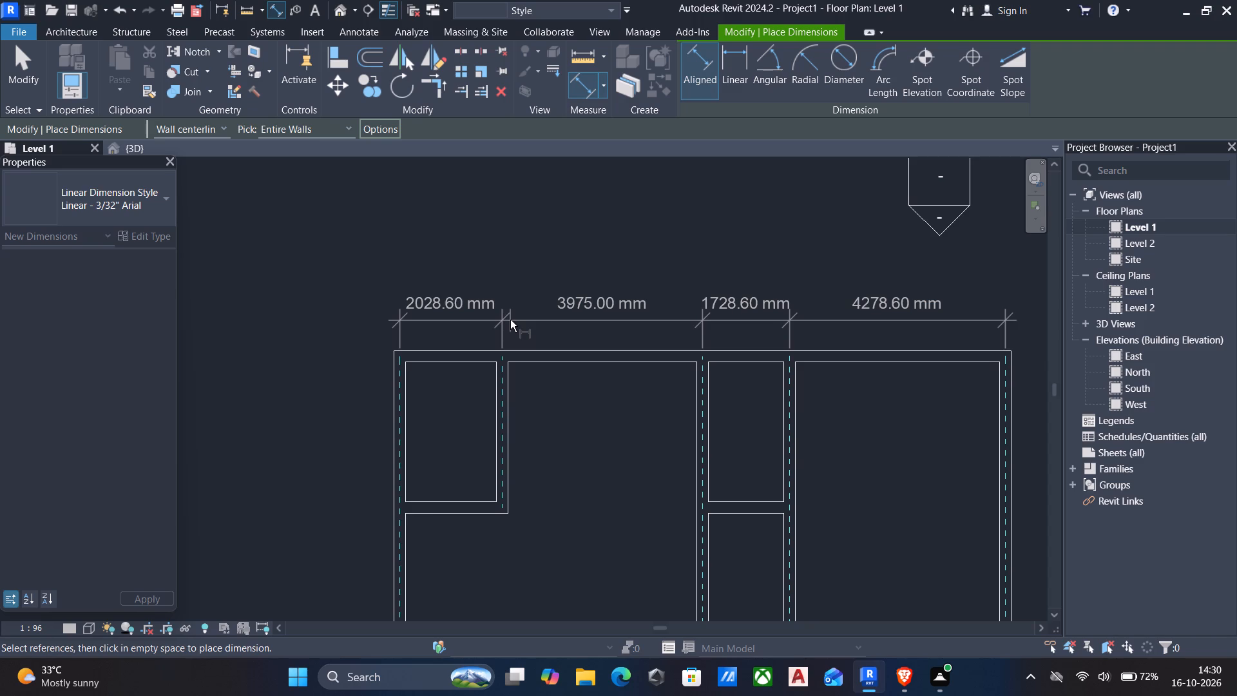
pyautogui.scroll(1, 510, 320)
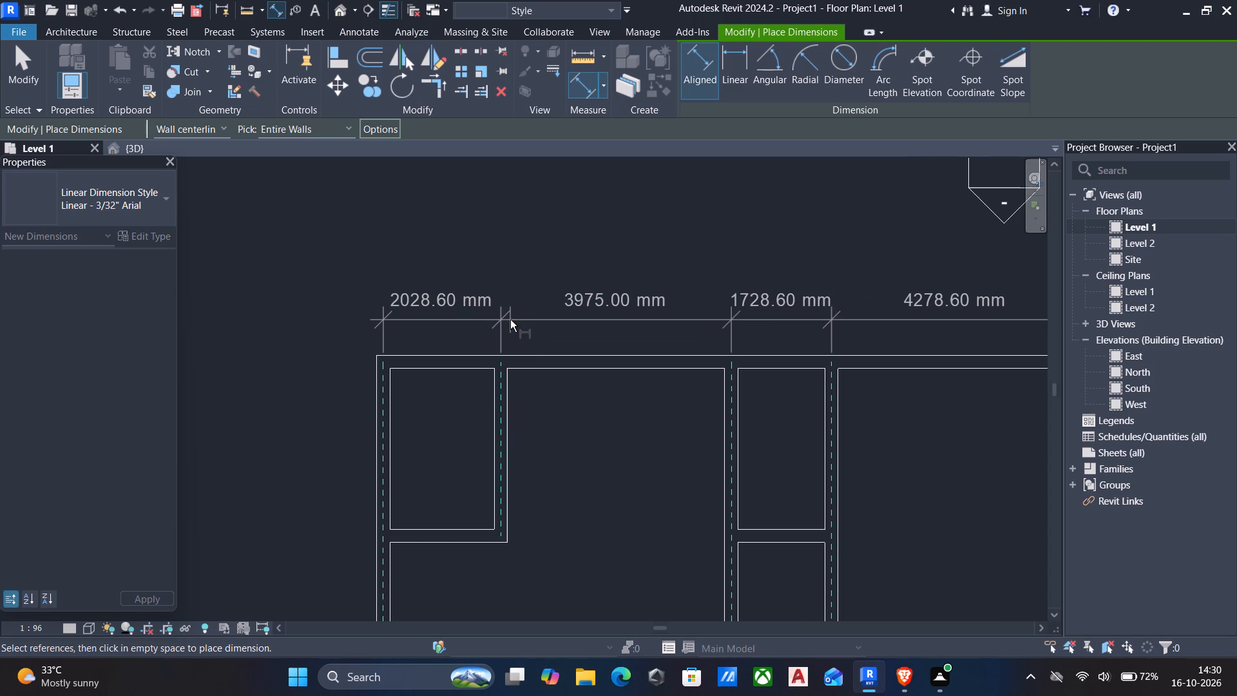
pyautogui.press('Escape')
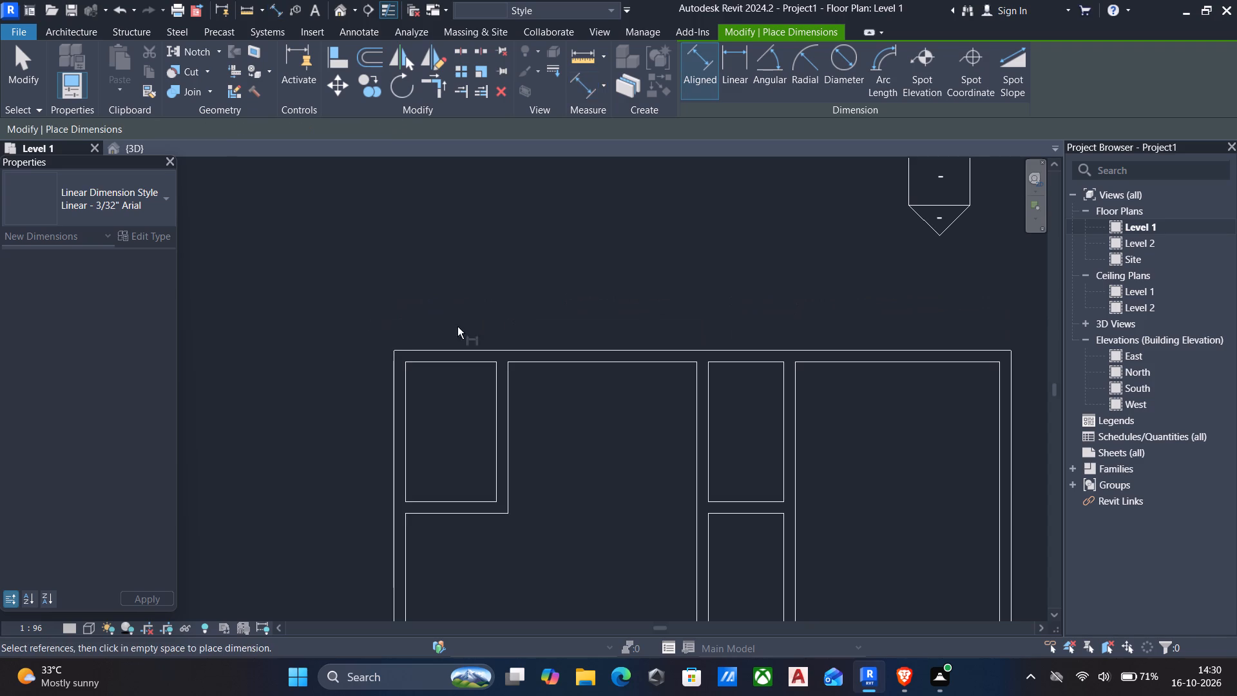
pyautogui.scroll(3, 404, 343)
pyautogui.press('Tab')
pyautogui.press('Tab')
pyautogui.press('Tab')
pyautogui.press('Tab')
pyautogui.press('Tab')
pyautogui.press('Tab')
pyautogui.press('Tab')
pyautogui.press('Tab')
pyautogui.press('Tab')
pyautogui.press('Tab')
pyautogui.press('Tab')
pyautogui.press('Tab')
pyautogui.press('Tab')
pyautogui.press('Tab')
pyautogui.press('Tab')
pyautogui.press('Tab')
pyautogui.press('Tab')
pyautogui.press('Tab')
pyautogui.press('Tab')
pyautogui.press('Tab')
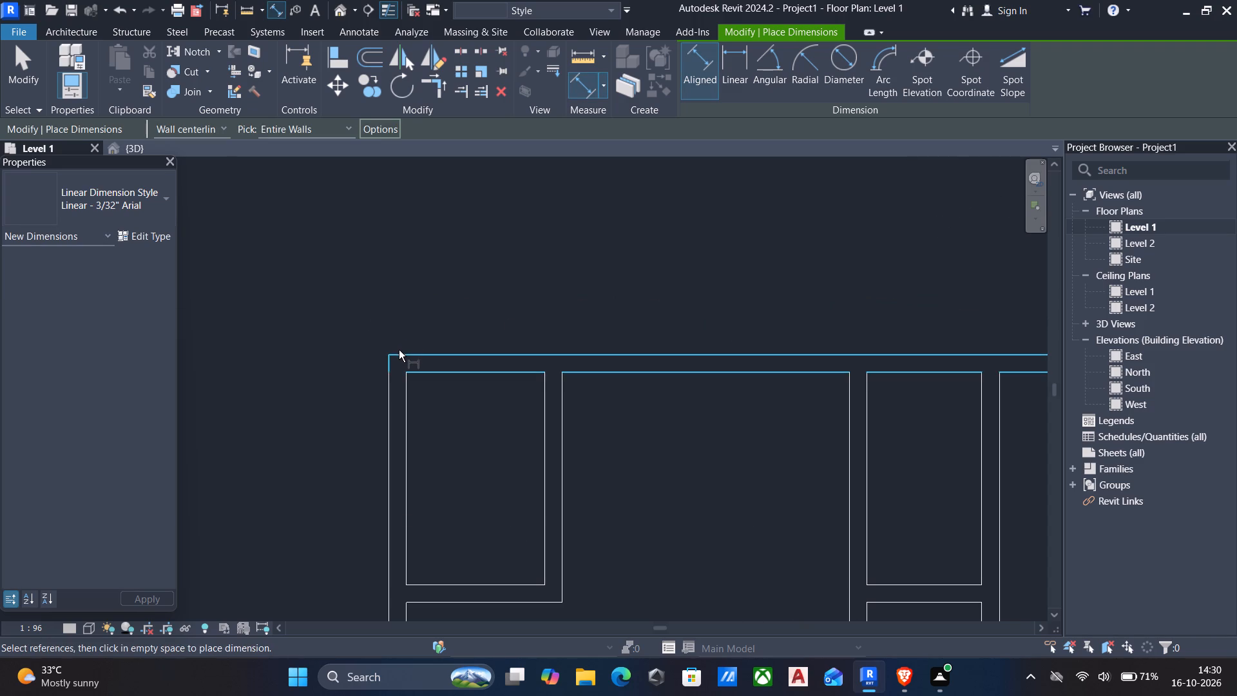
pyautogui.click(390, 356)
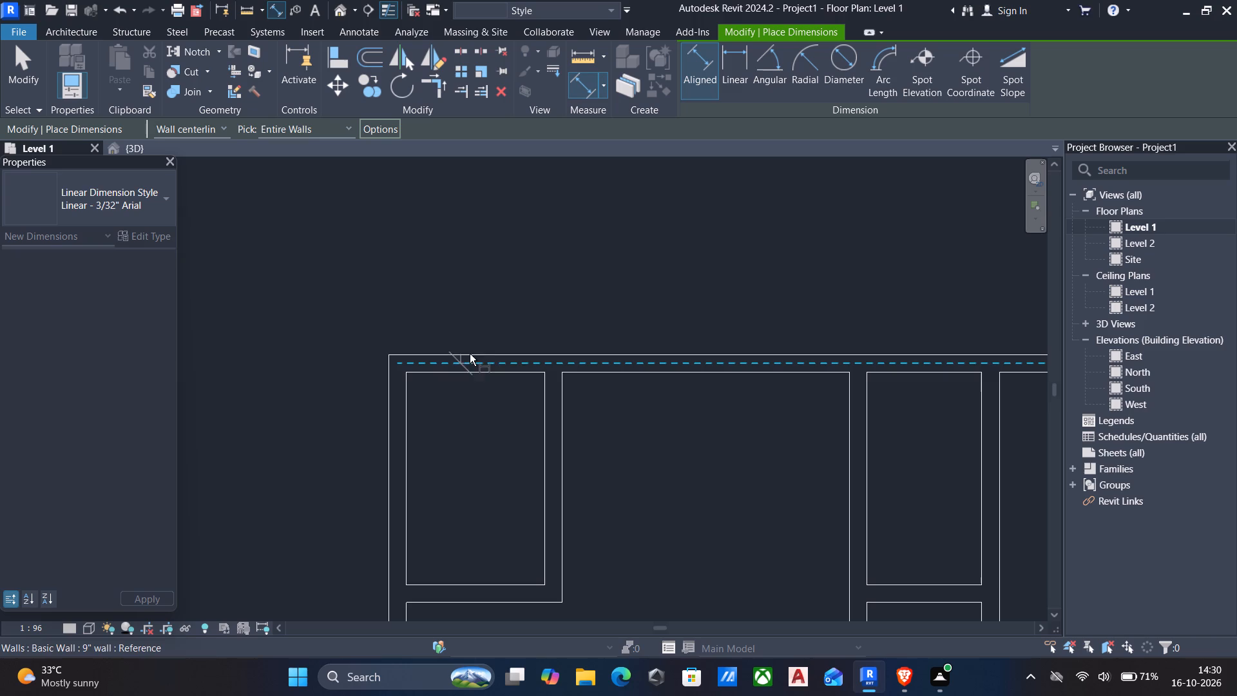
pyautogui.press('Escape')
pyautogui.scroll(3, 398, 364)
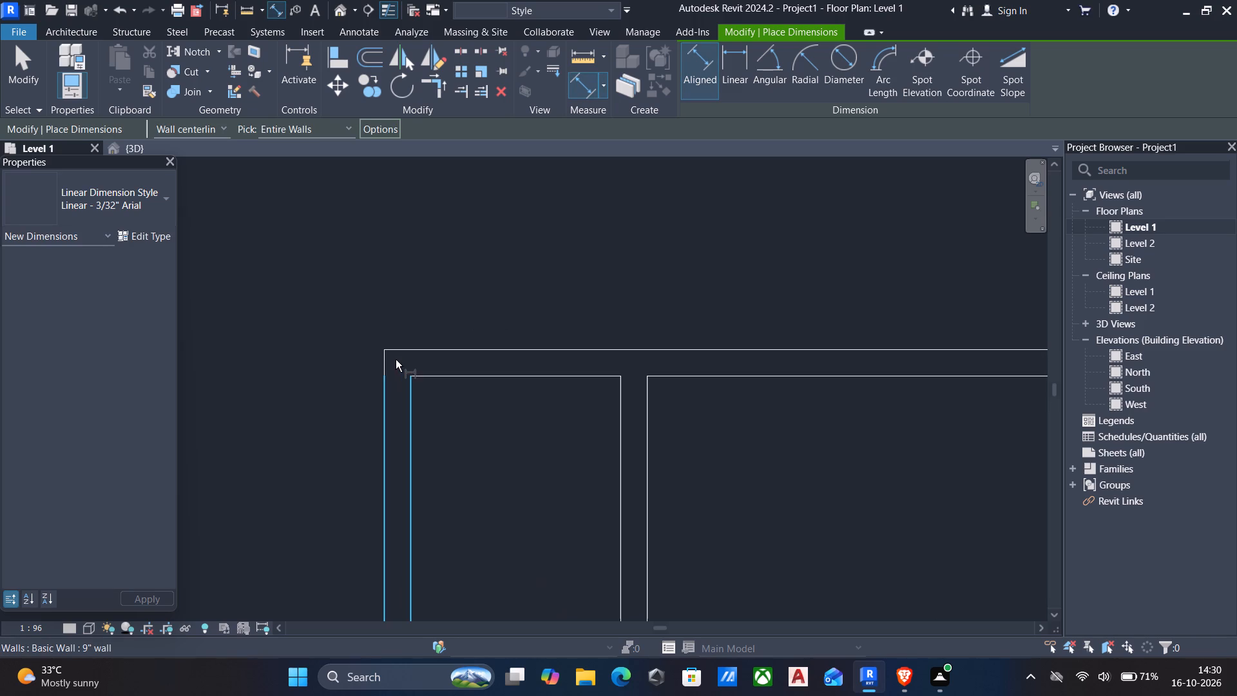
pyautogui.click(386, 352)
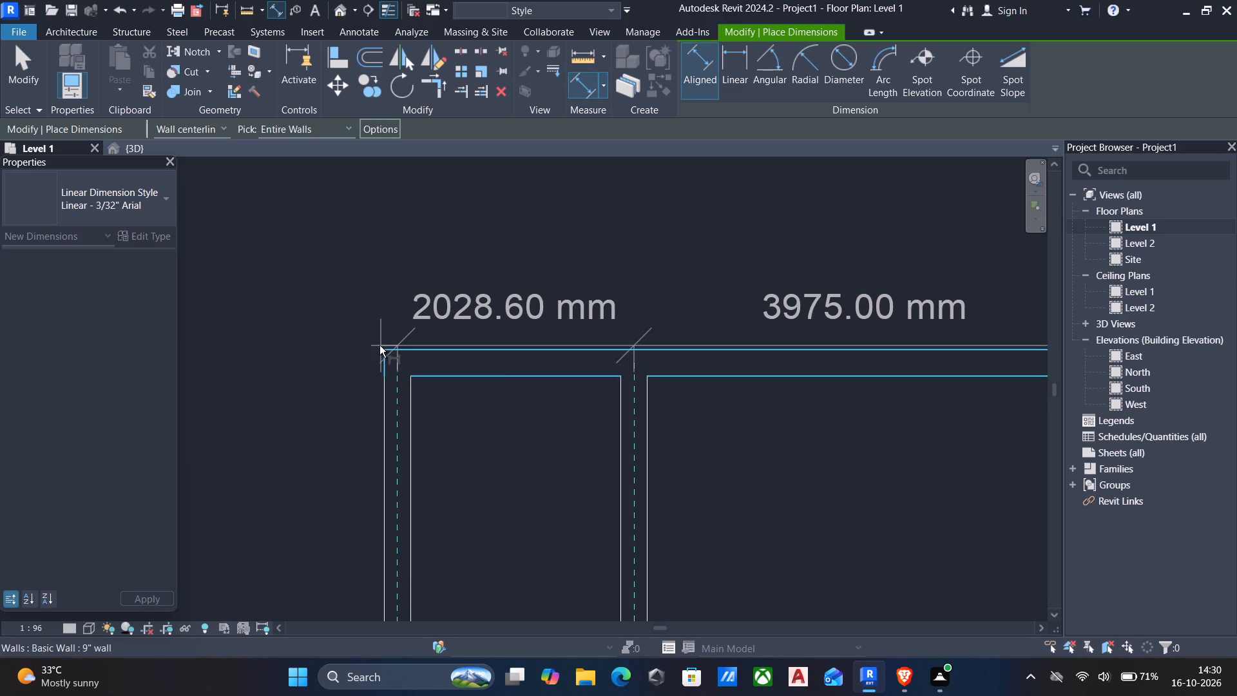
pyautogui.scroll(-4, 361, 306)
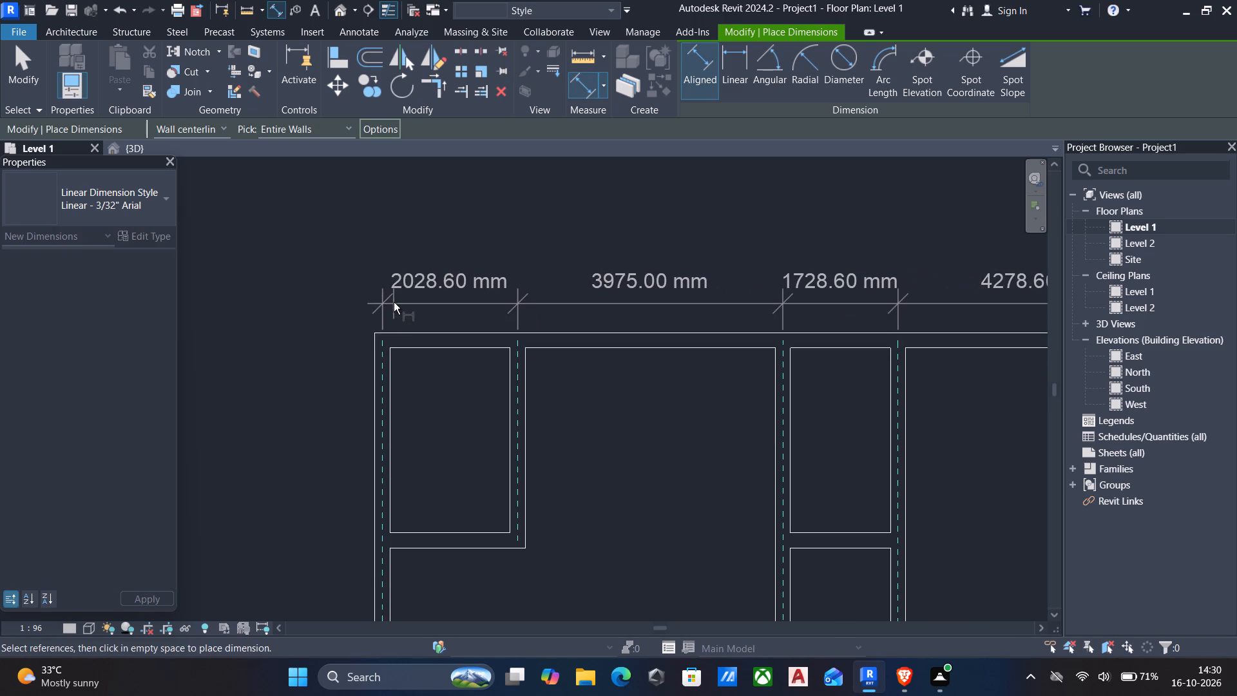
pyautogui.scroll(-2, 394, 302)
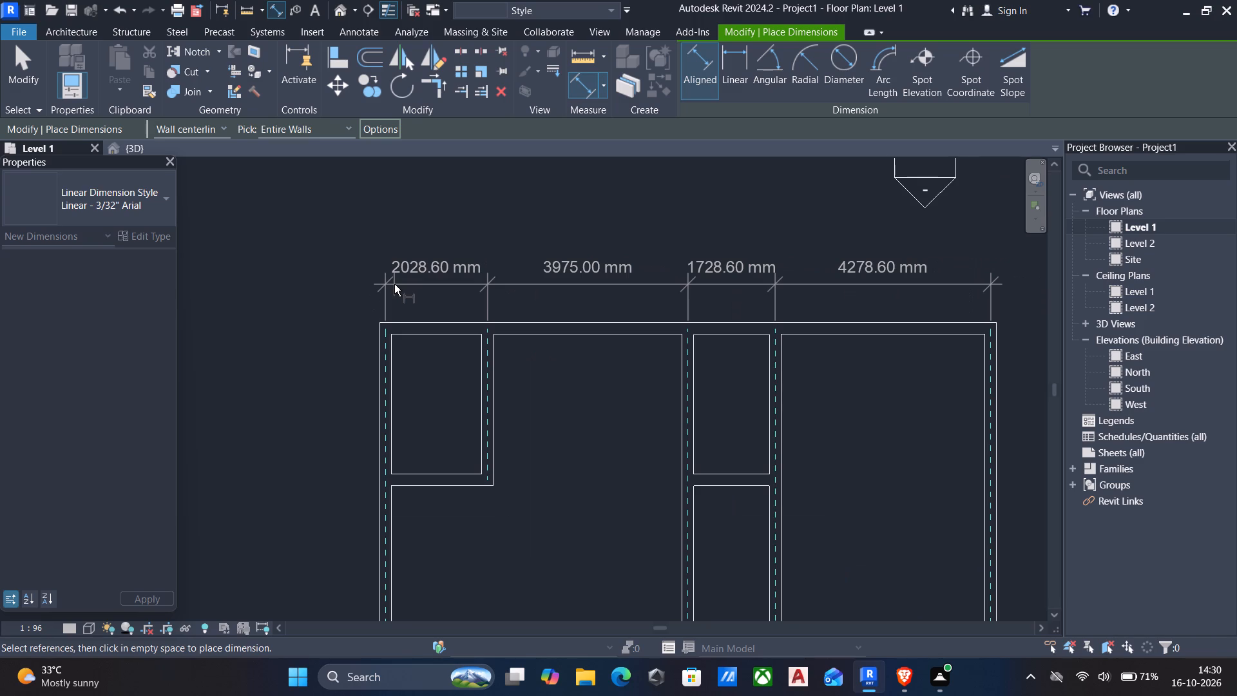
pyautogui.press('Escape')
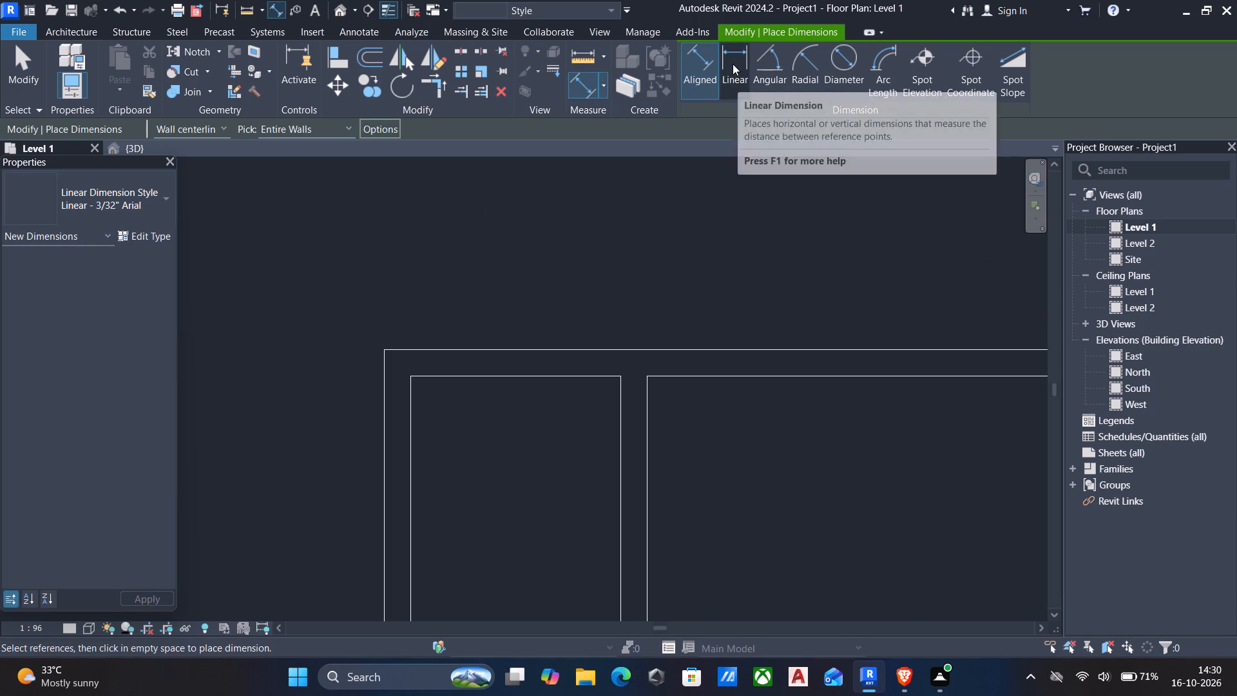
# Place Linear dimensions above the north wall for the west exterior wall's thickness and the northwest room's clear width.
pyautogui.click(733, 64)
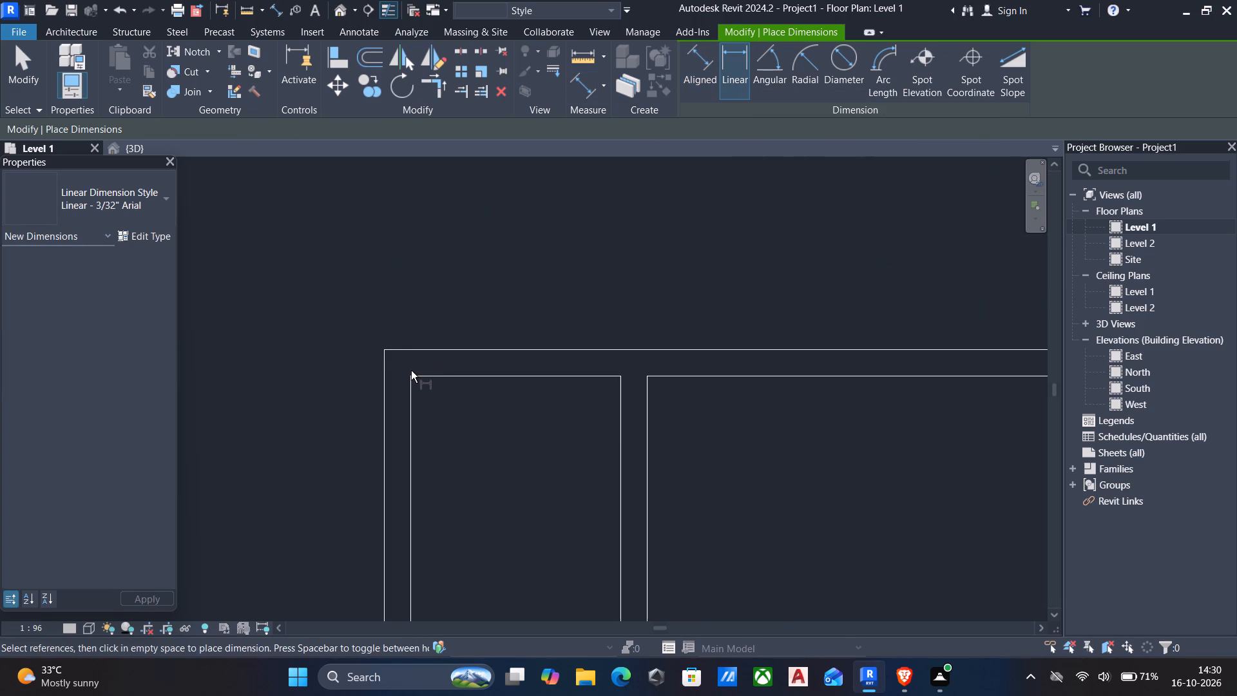
pyautogui.click(381, 348)
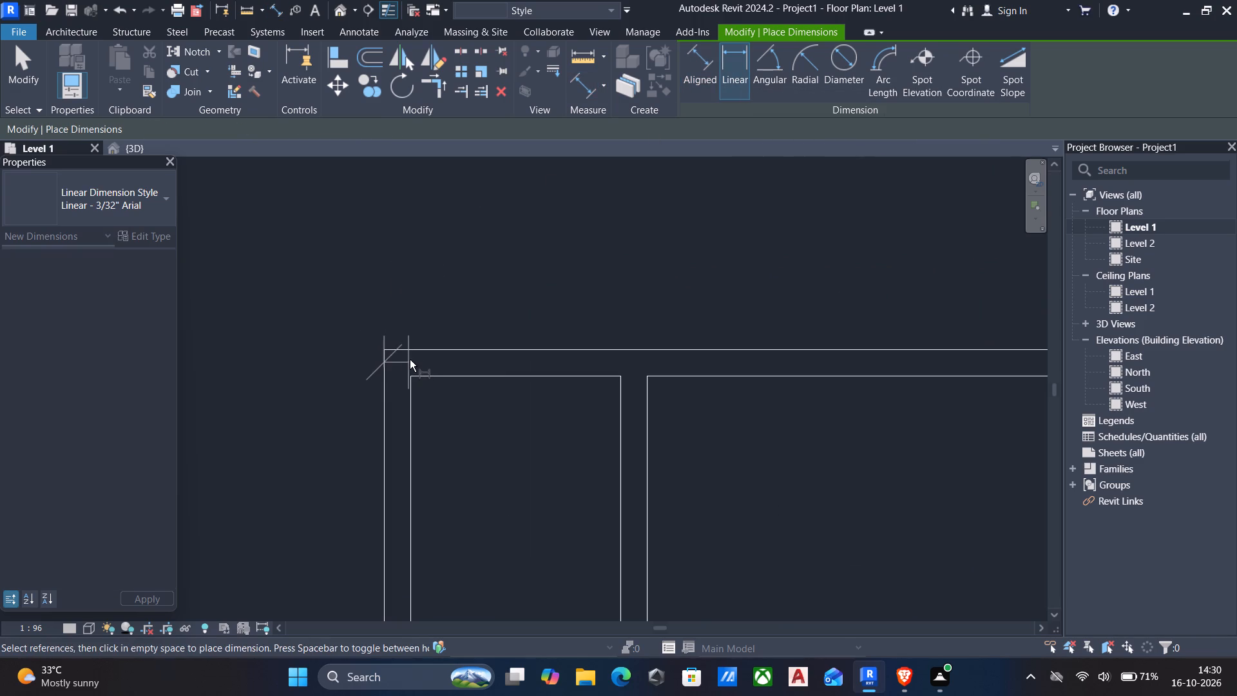
pyautogui.click(410, 377)
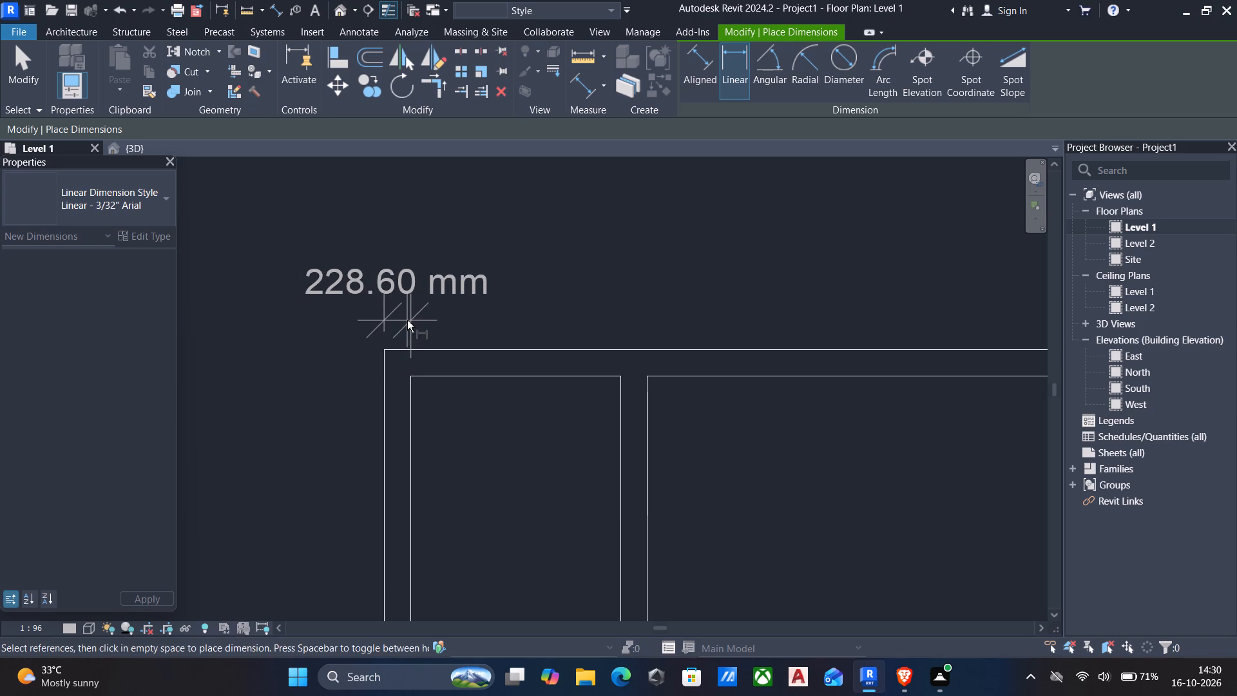
pyautogui.click(407, 320)
pyautogui.press('Escape')
pyautogui.click(412, 373)
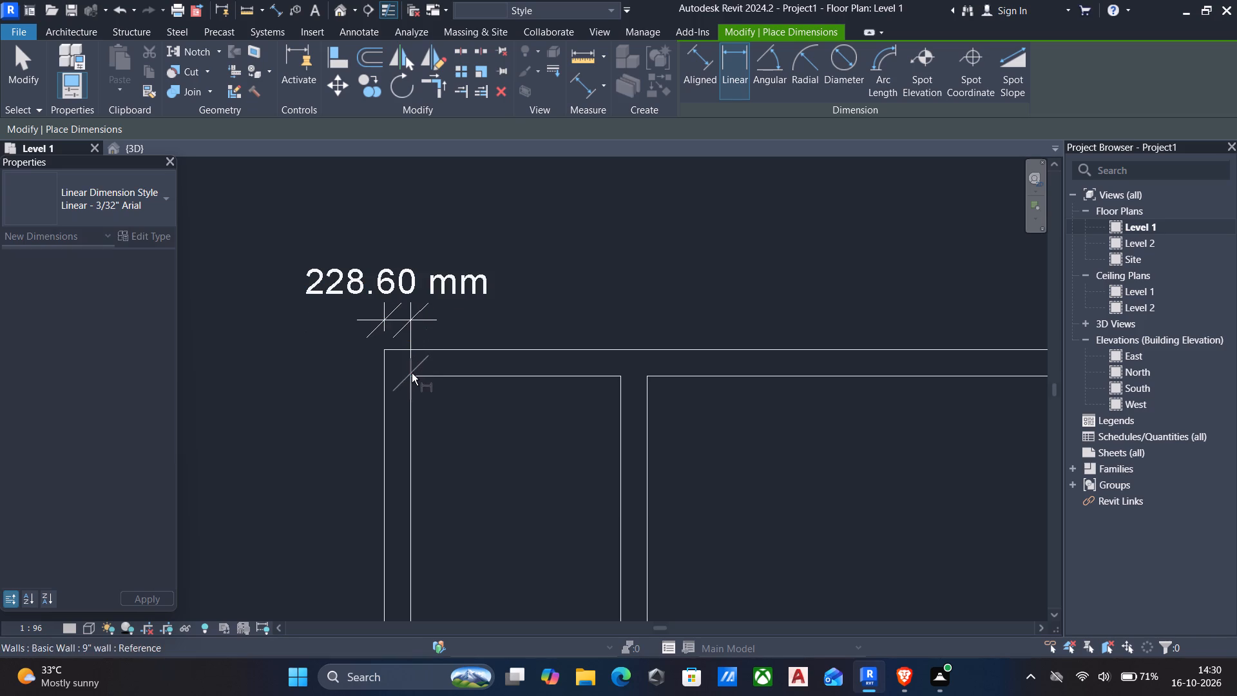
pyautogui.click(621, 376)
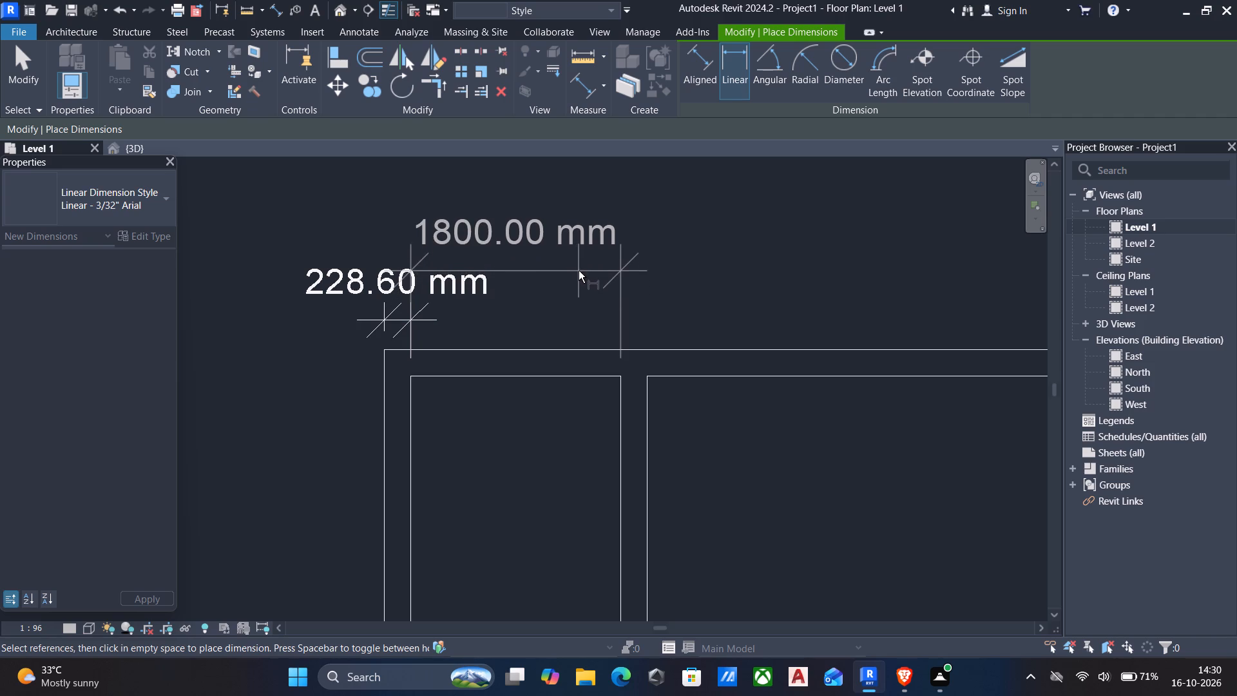
pyautogui.click(579, 271)
# Add Linear dimensions for the thickness of the northwest room's east partition and the clear width of the adjoining large room.
pyautogui.moveTo(570, 337); pyautogui.dragTo(402, 305, button='middle')
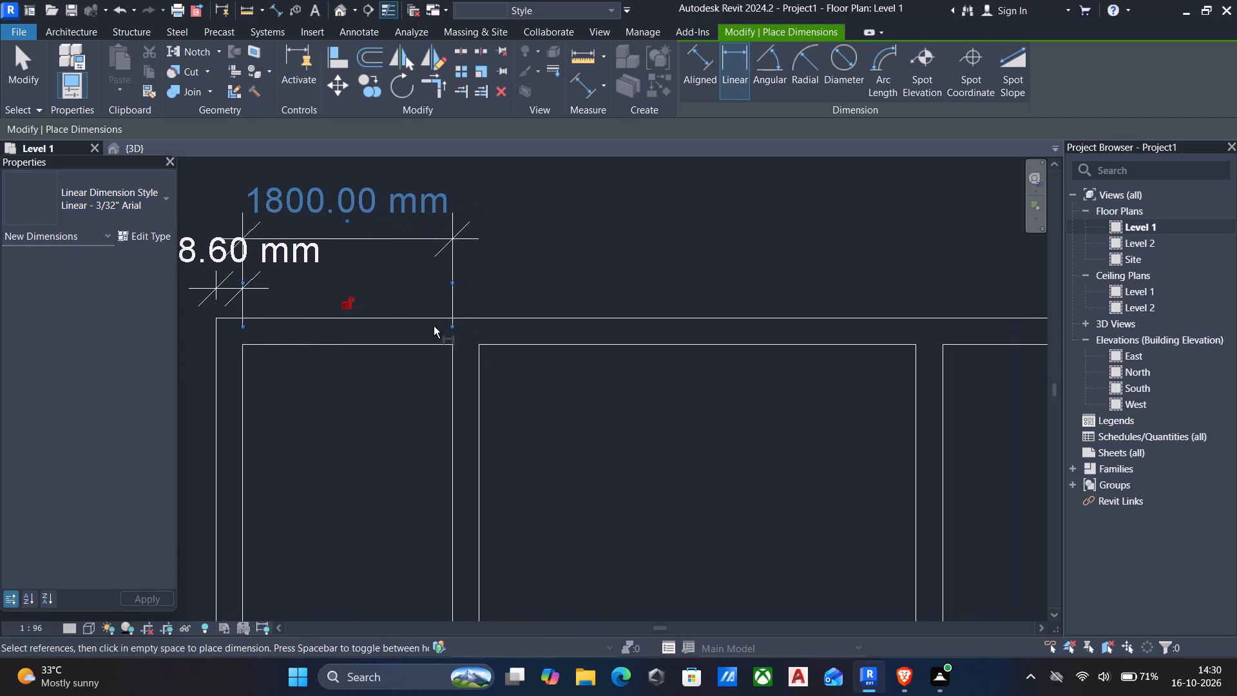
pyautogui.click(452, 343)
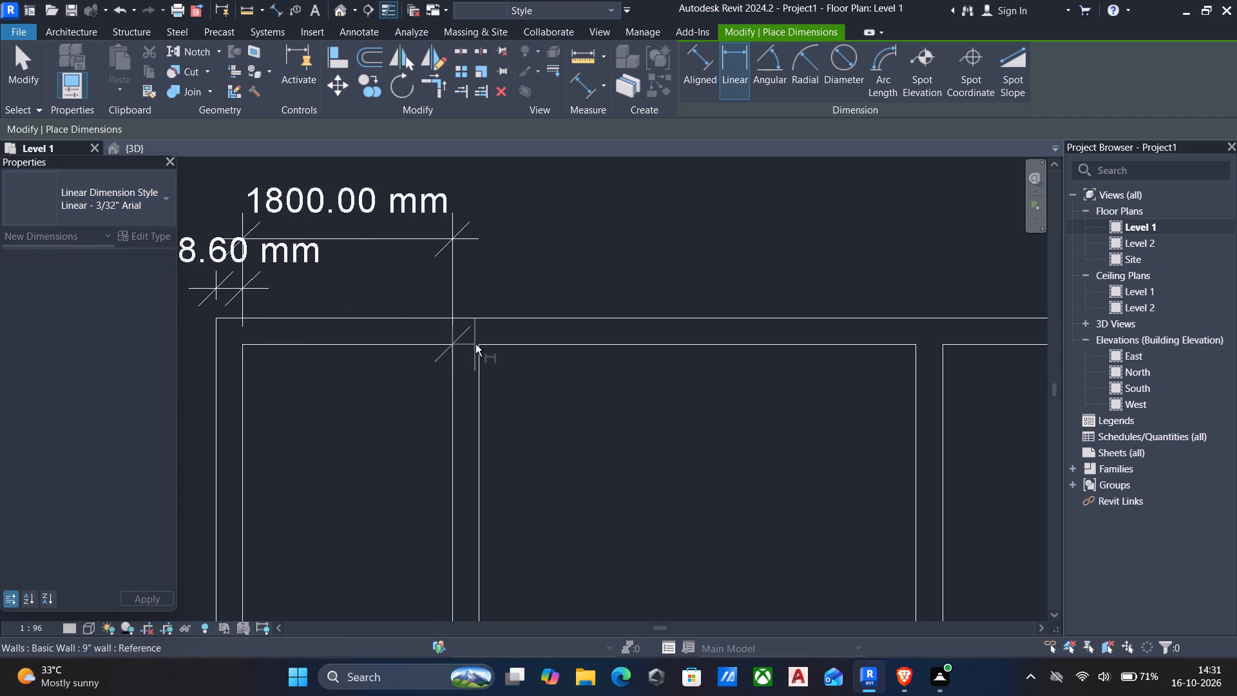
pyautogui.click(478, 343)
pyautogui.click(490, 302)
pyautogui.press('Escape')
pyautogui.click(479, 344)
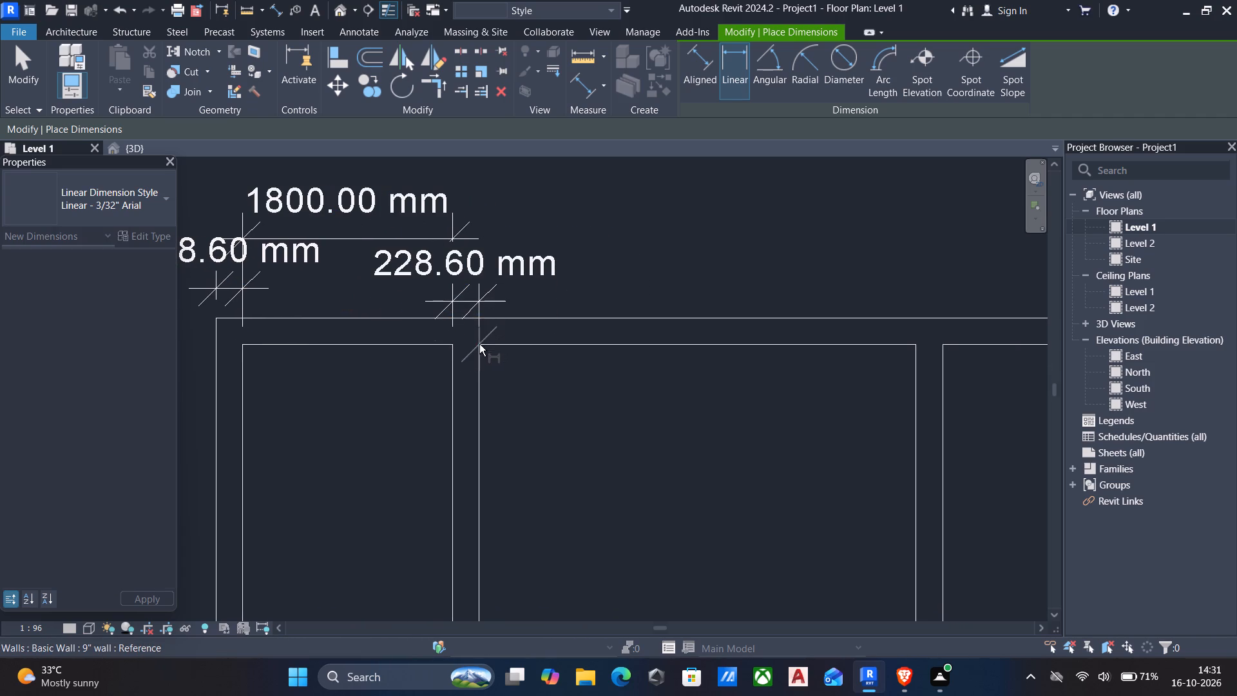
pyautogui.click(916, 344)
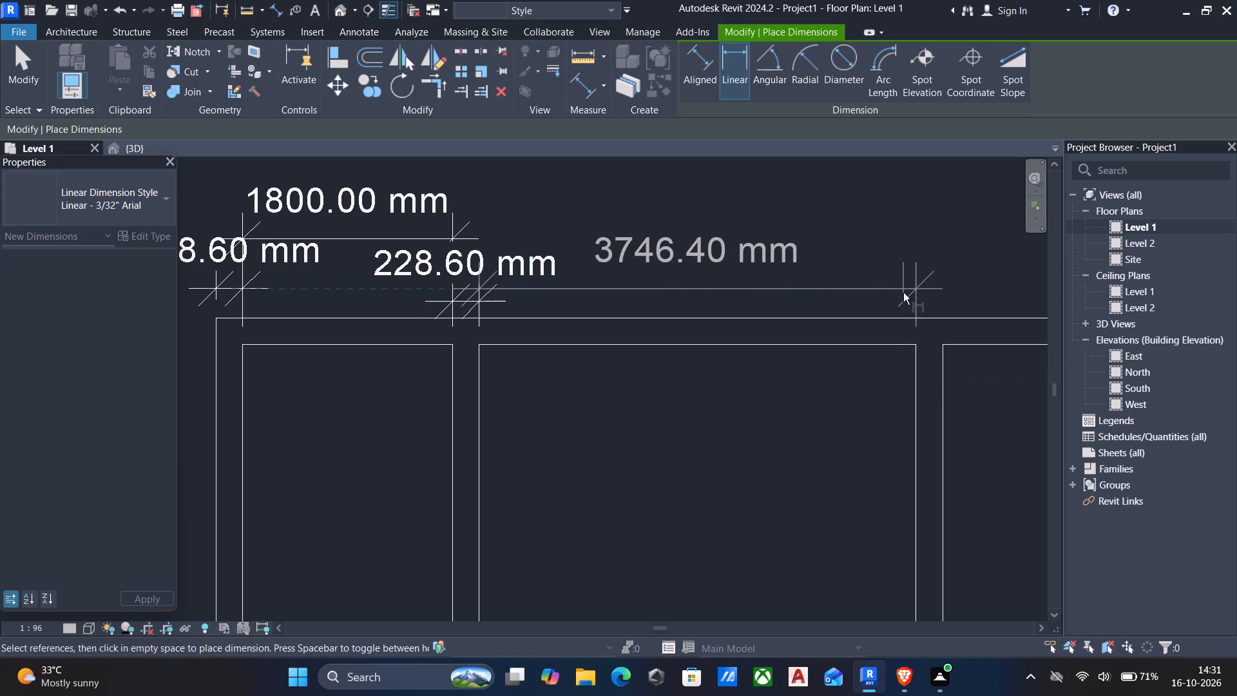
pyautogui.moveTo(902, 293); pyautogui.dragTo(829, 293, button='middle')
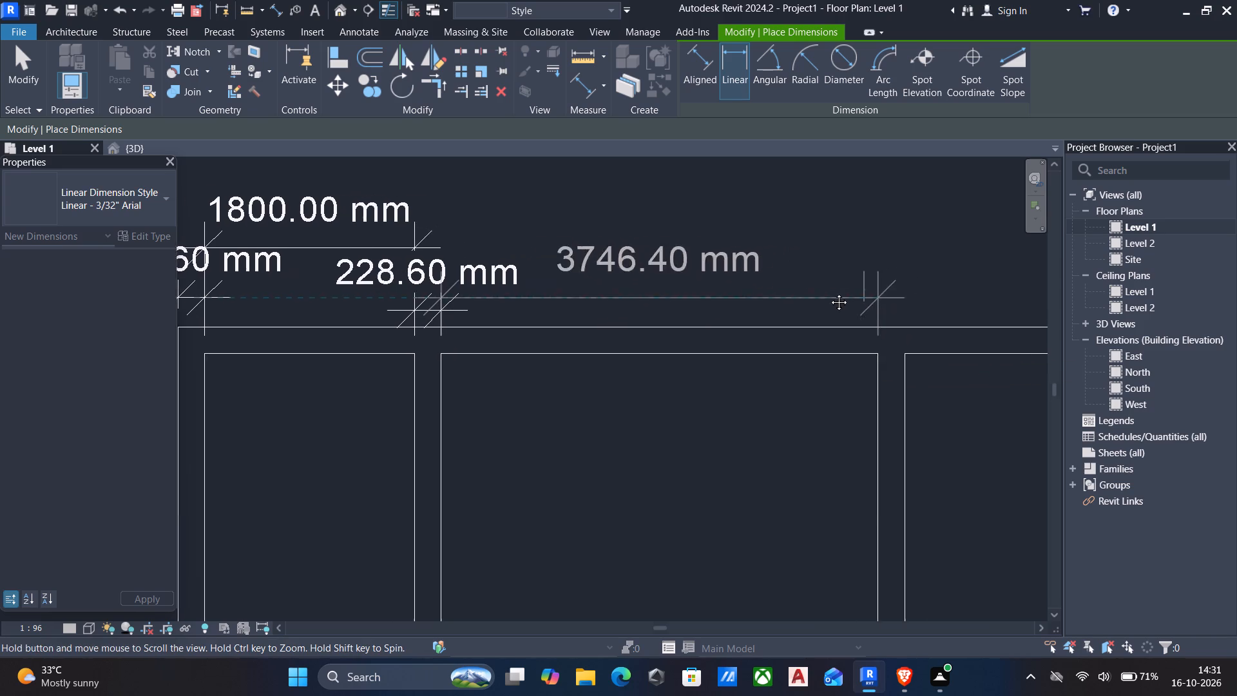
pyautogui.moveTo(829, 293); pyautogui.dragTo(710, 276, button='middle')
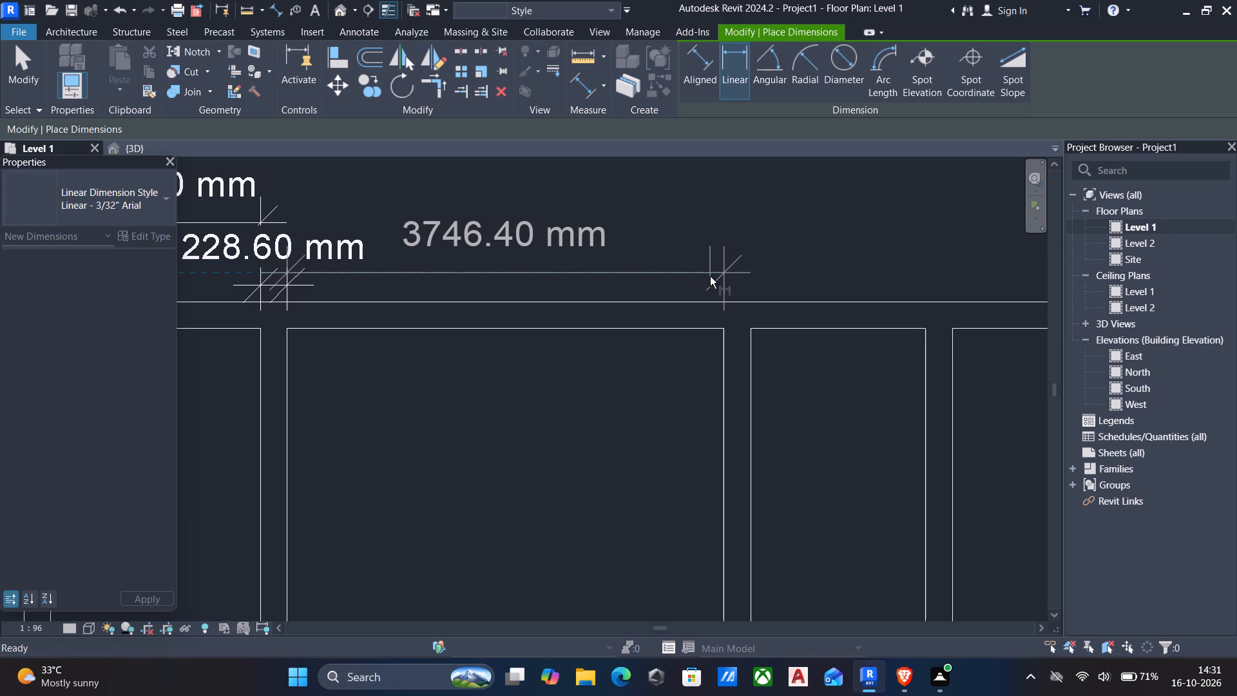
pyautogui.click(710, 276)
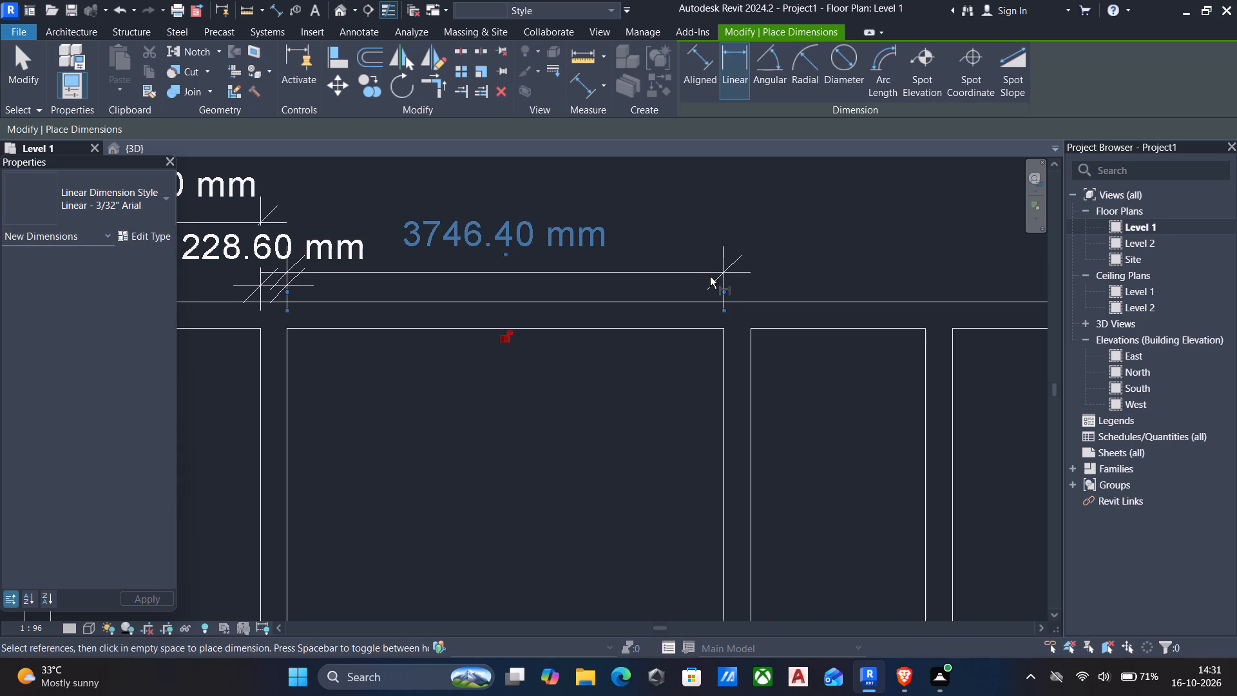
pyautogui.press('Escape')
# Add Linear dimensions for the partition east of the large room and the clear width of the narrow room beside it.
pyautogui.click(724, 332)
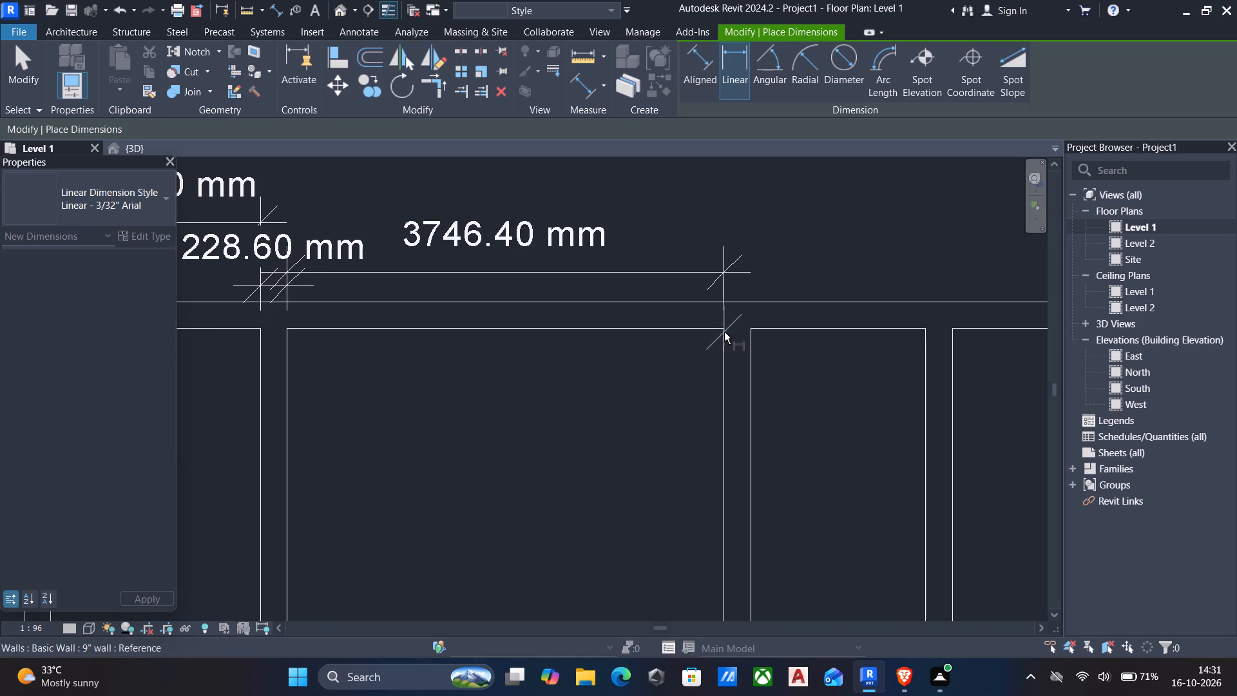
pyautogui.click(750, 334)
pyautogui.click(767, 291)
pyautogui.press('Escape')
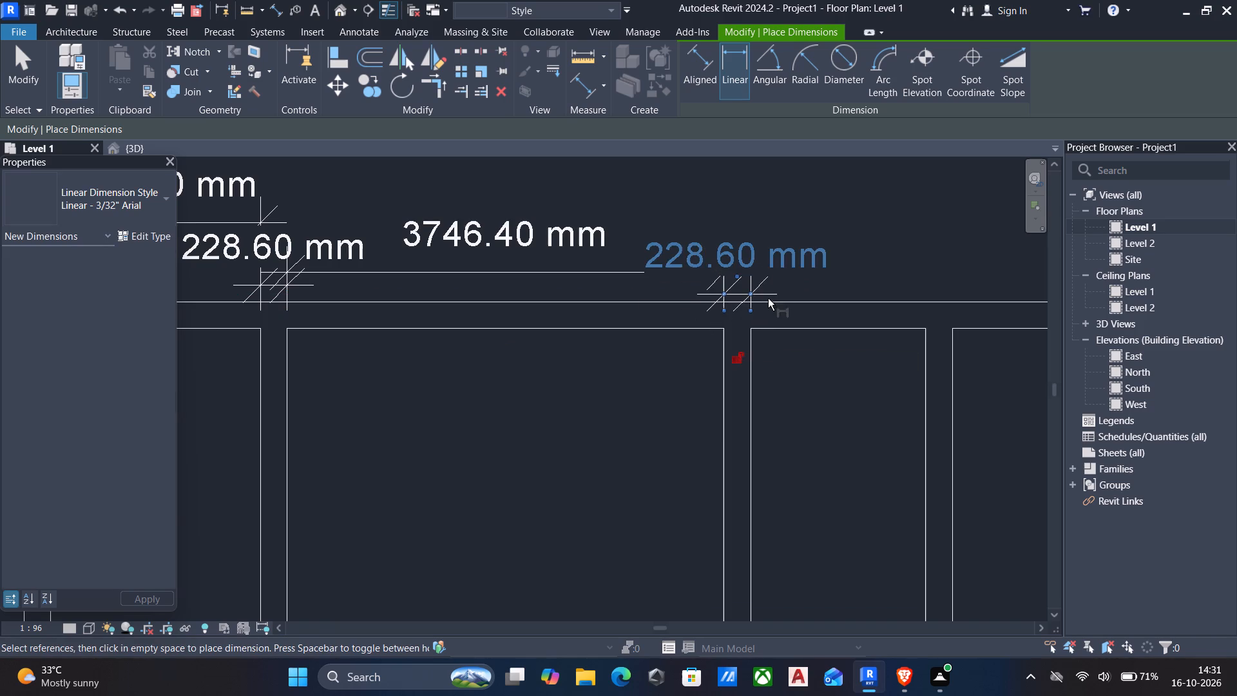
pyautogui.click(751, 330)
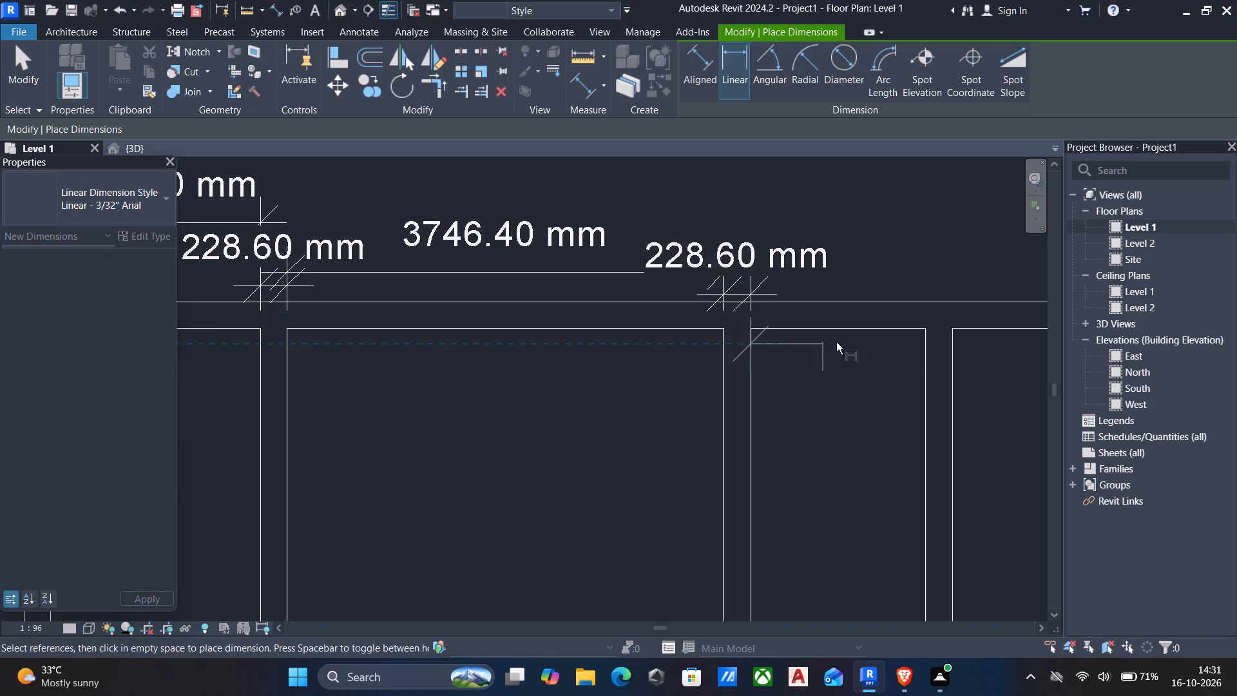
pyautogui.click(925, 331)
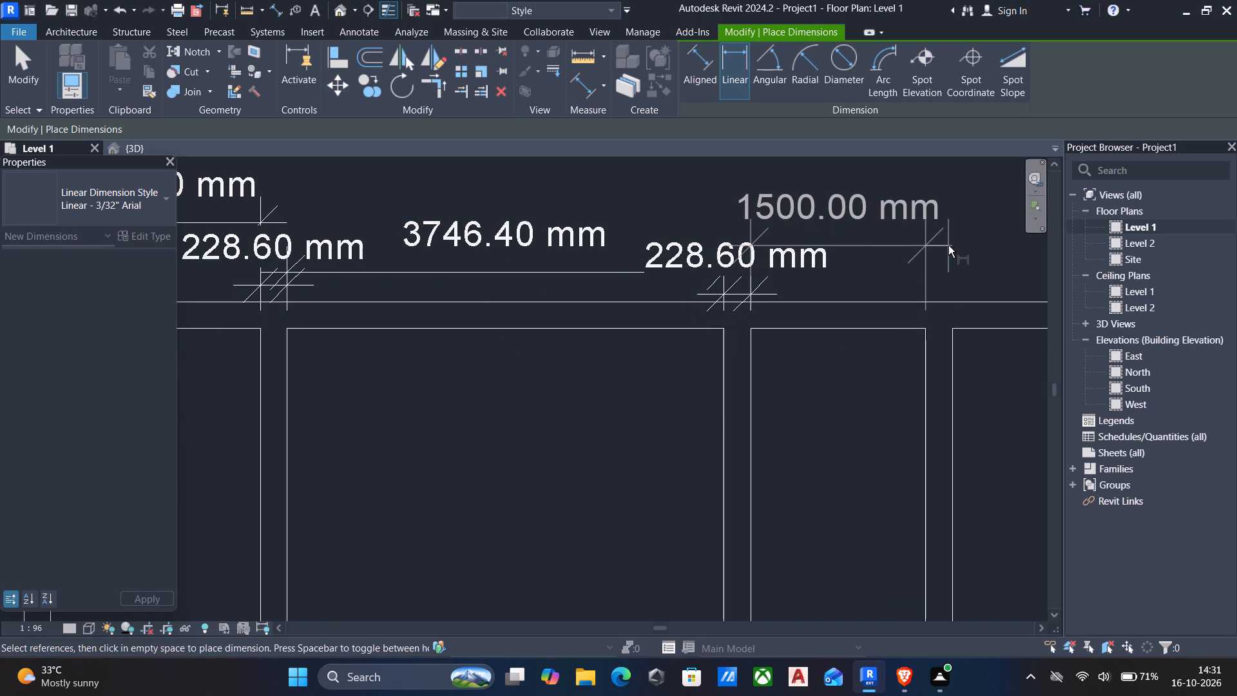
pyautogui.click(948, 246)
# Place a Linear dimension for the northeast room's clear width, in line with the narrow room's dimension.
pyautogui.moveTo(860, 315); pyautogui.dragTo(731, 329, button='middle')
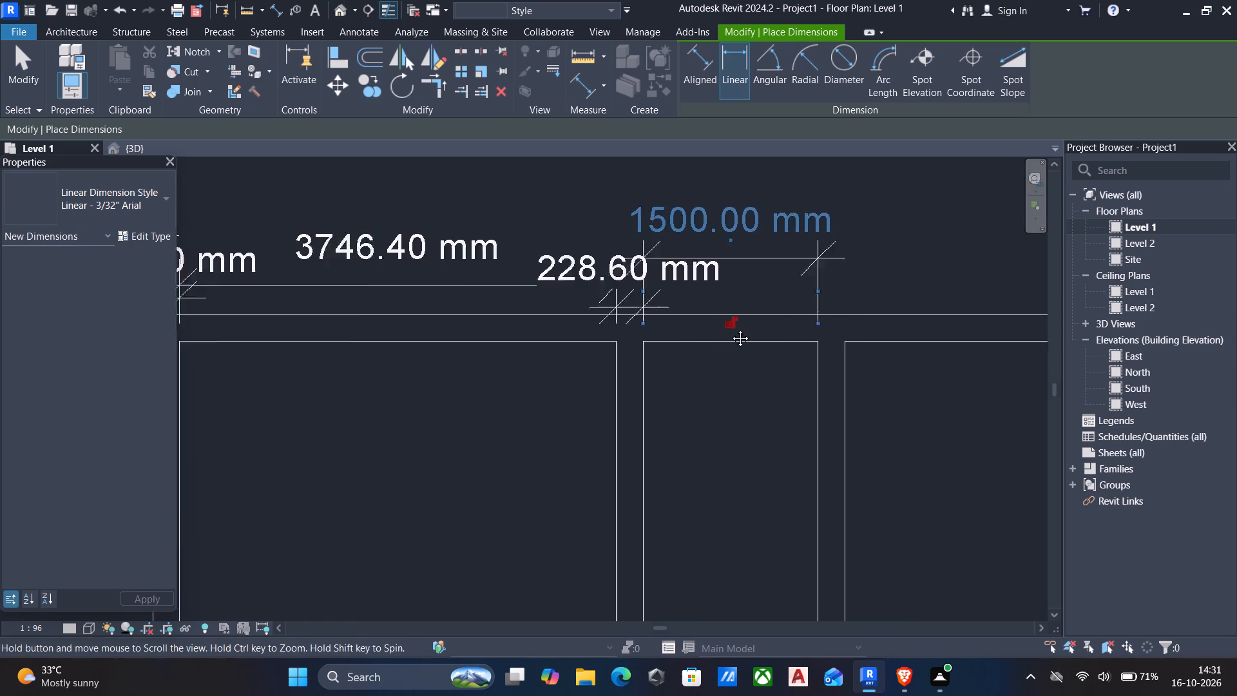
pyautogui.moveTo(731, 329); pyautogui.dragTo(631, 347, button='middle')
pyautogui.scroll(-3, 620, 351)
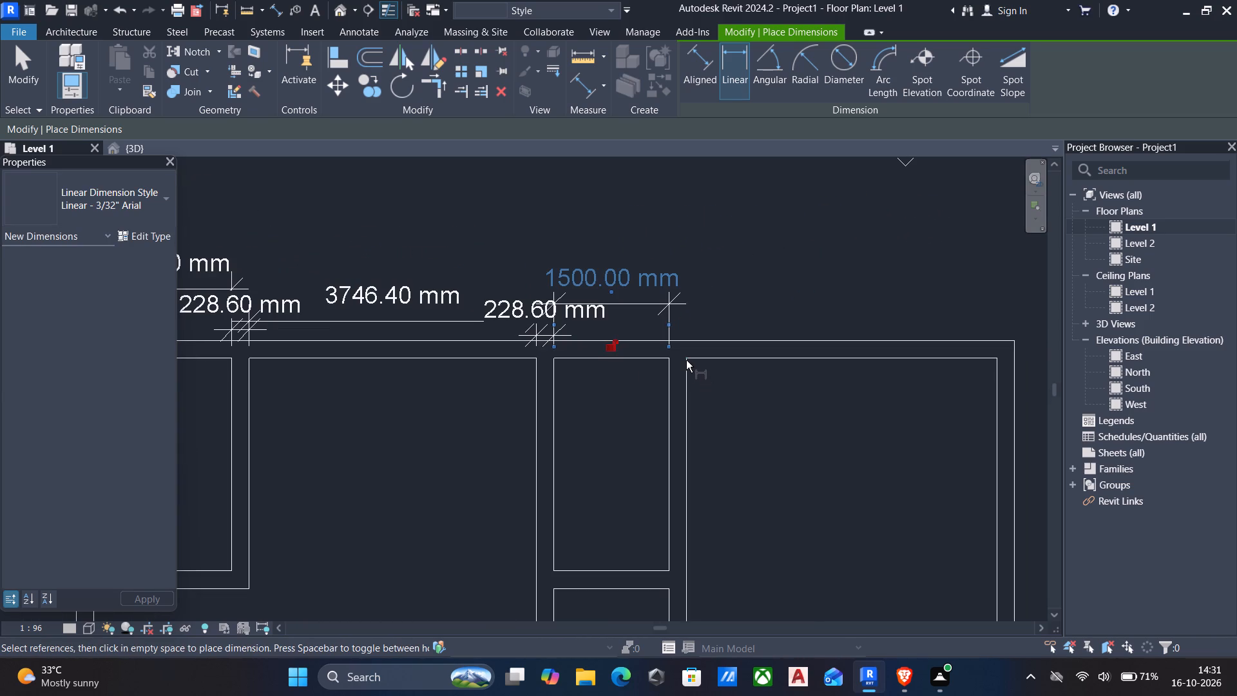
pyautogui.click(686, 360)
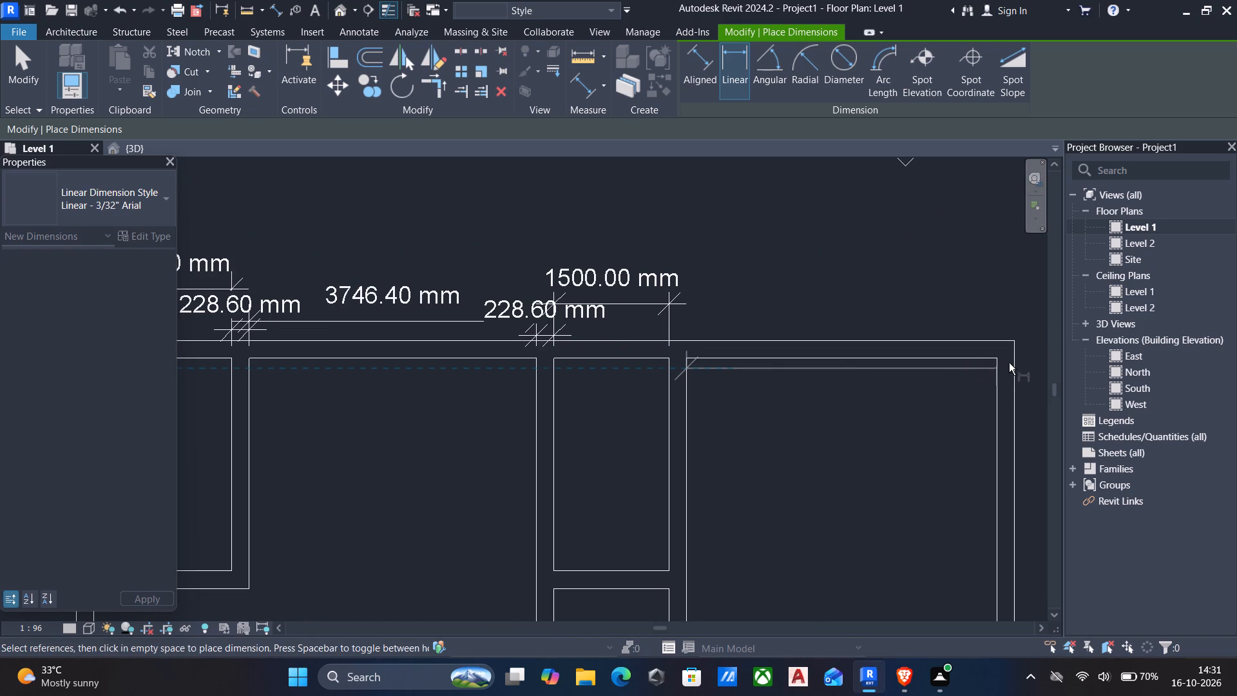
pyautogui.click(998, 360)
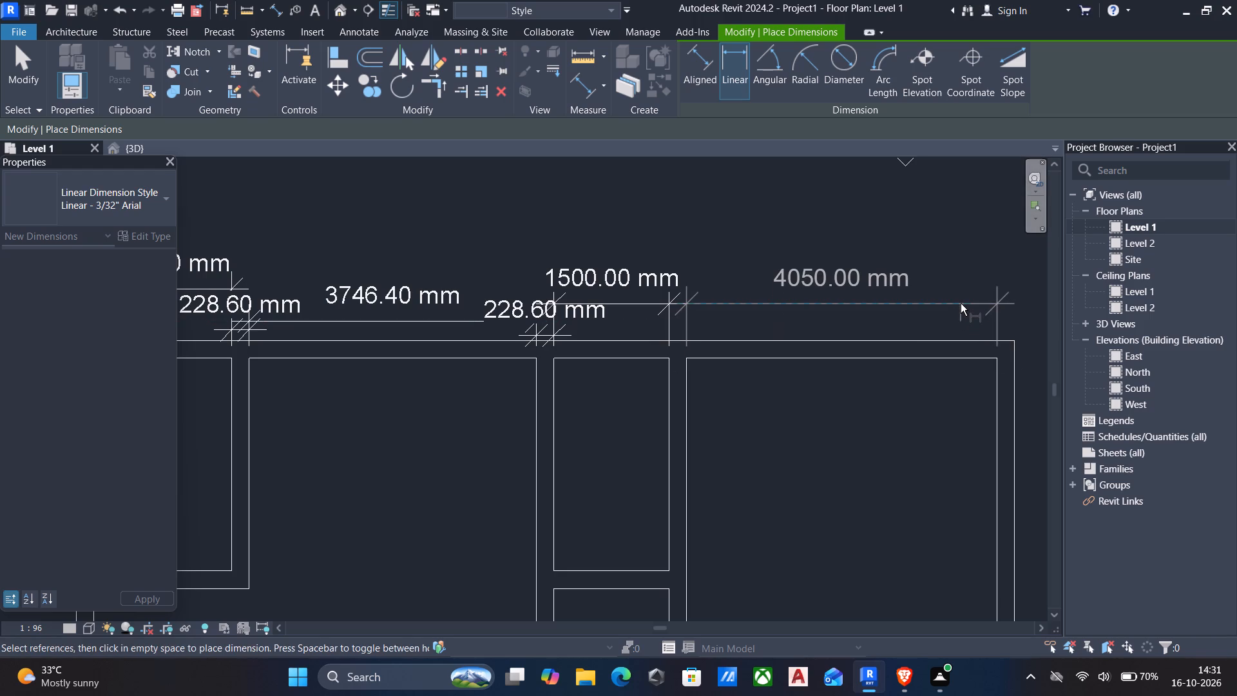
pyautogui.click(961, 304)
pyautogui.press('Escape')
# Place an overall Linear dimension between the north wall's outer corners, above the individual room and wall dimensions.
pyautogui.scroll(-3, 822, 367)
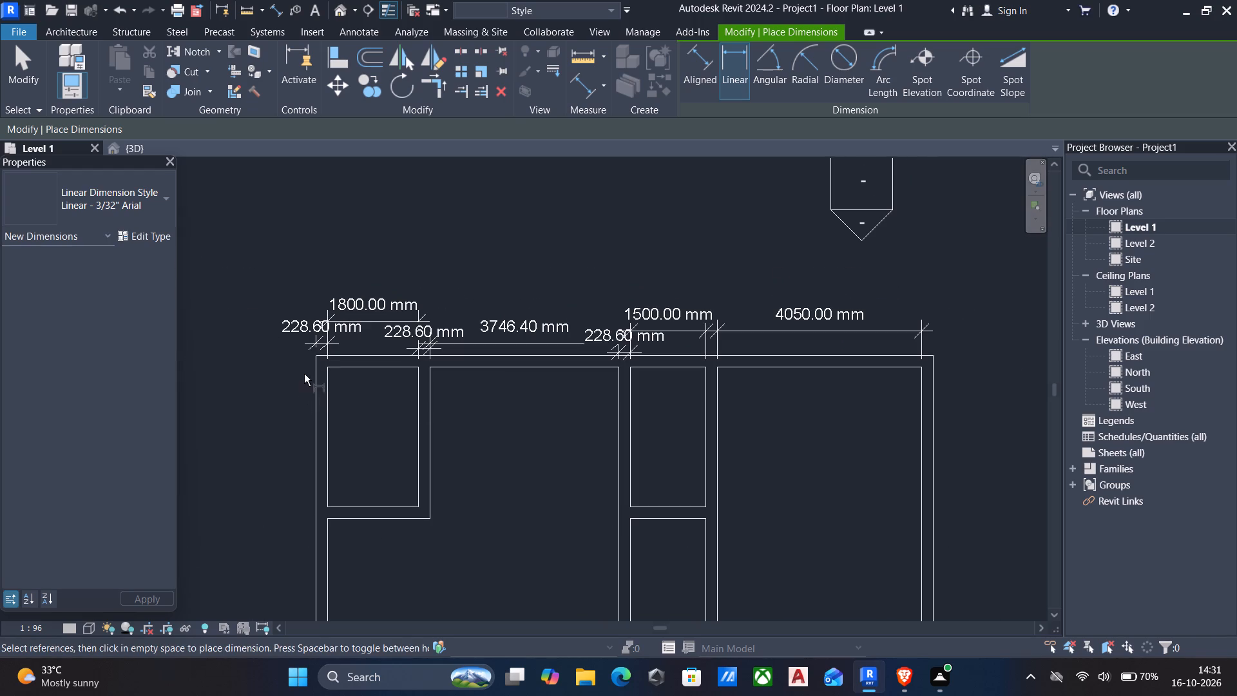
pyautogui.click(314, 354)
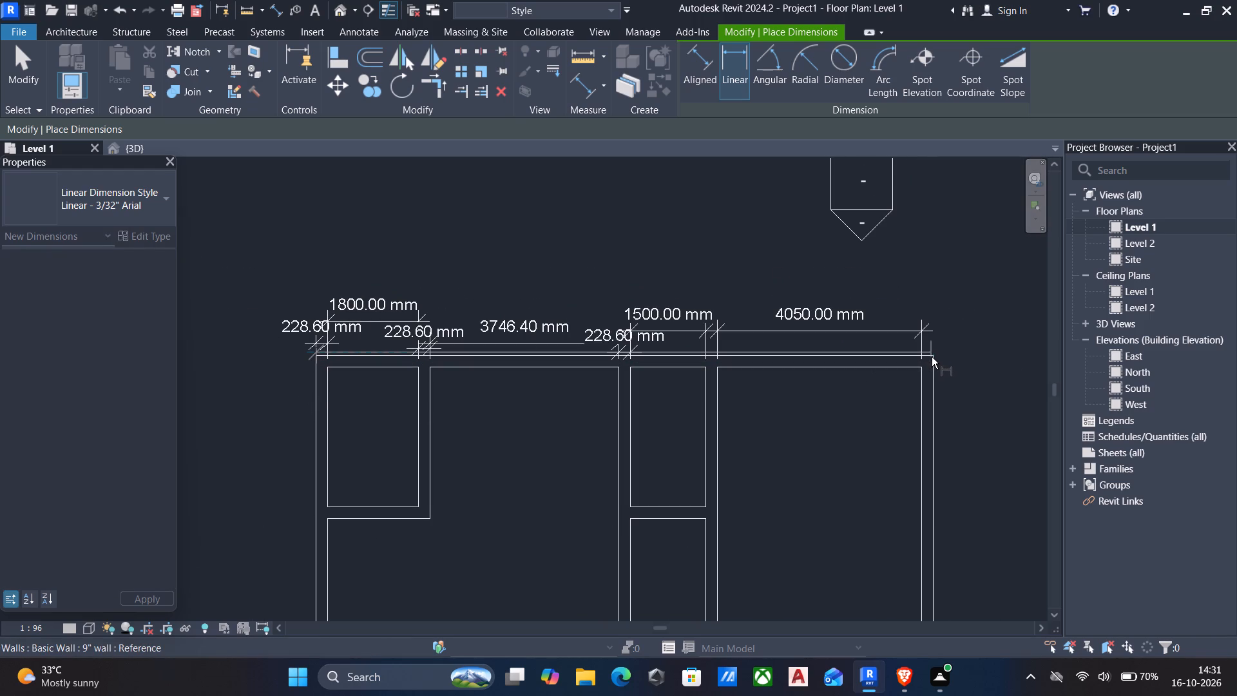
pyautogui.click(934, 357)
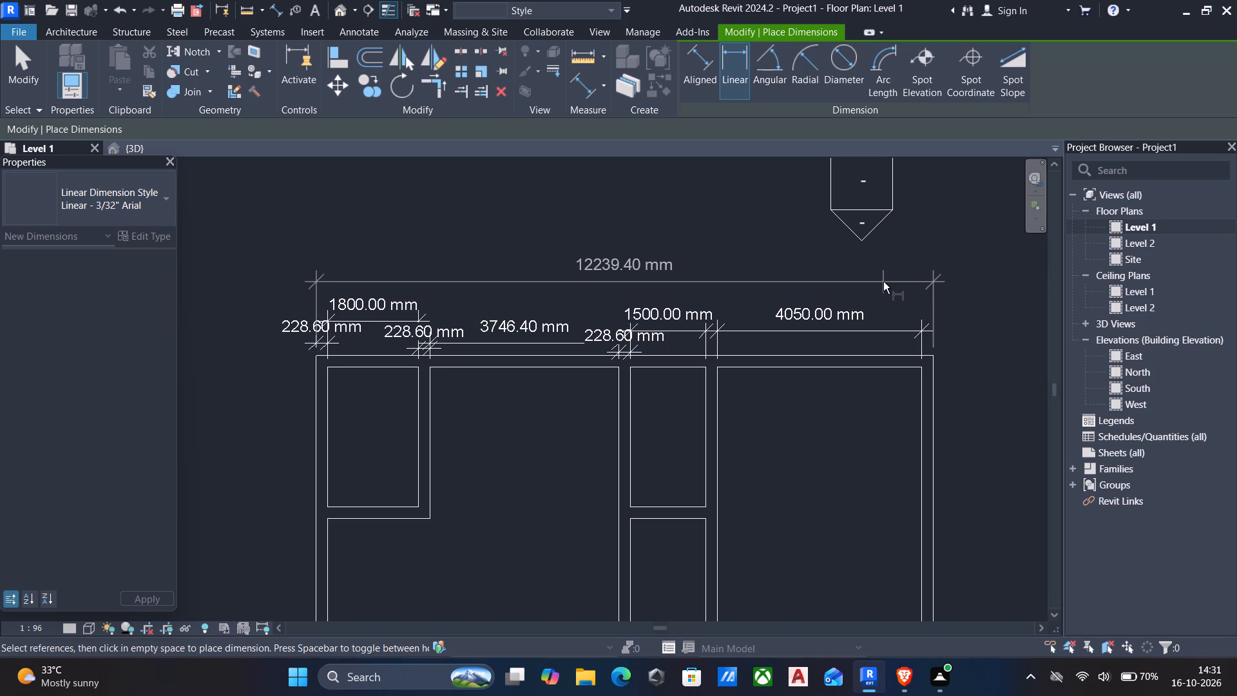
pyautogui.scroll(2, 883, 282)
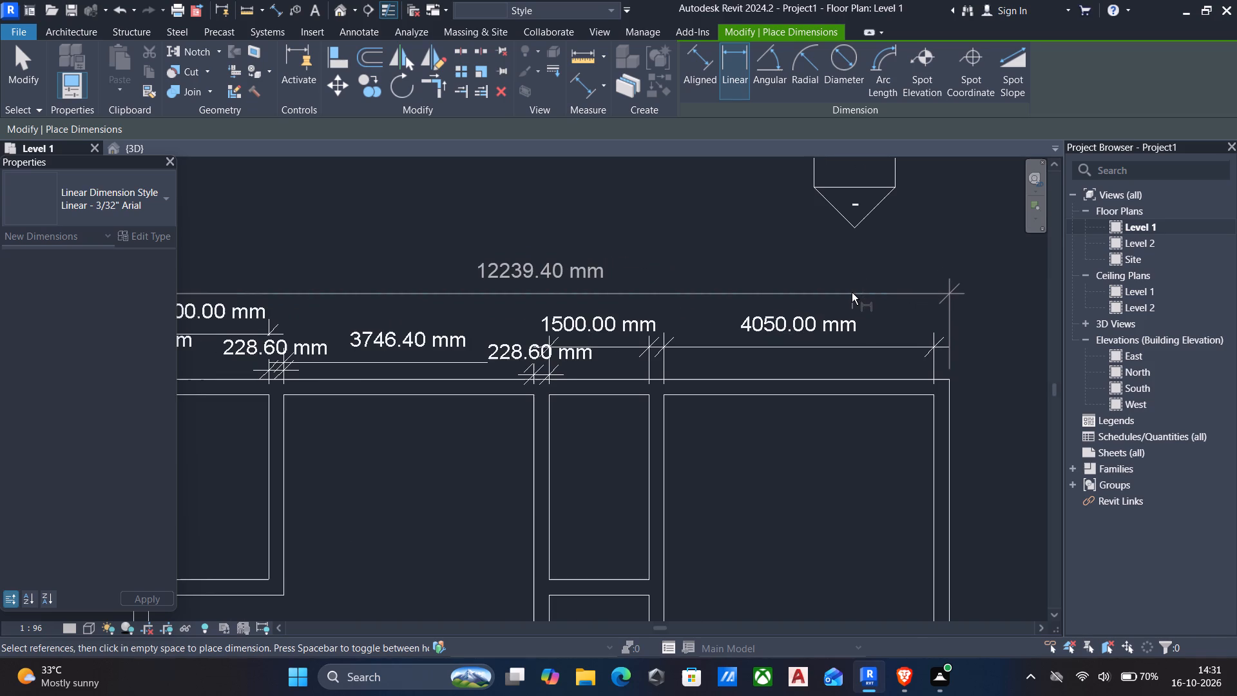
pyautogui.click(852, 293)
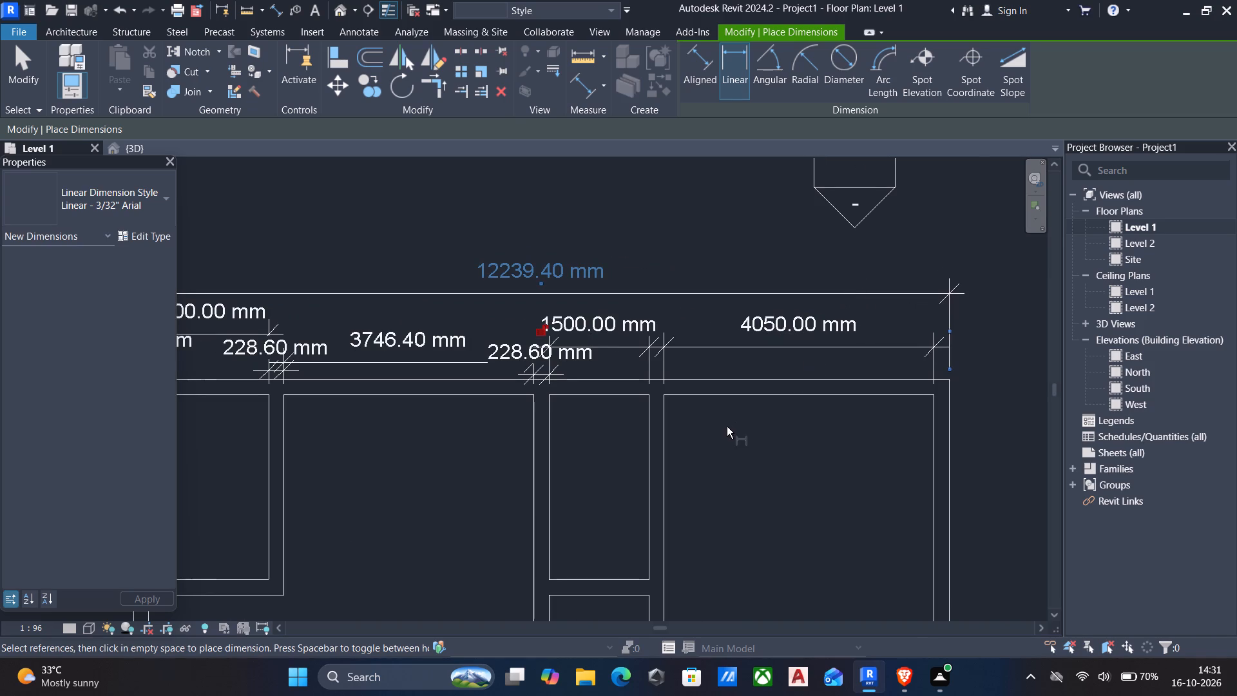
# Examine the dimensions along the north wall and the rest of the floor plan down to its south end.
pyautogui.moveTo(725, 427); pyautogui.dragTo(775, 389, button='middle')
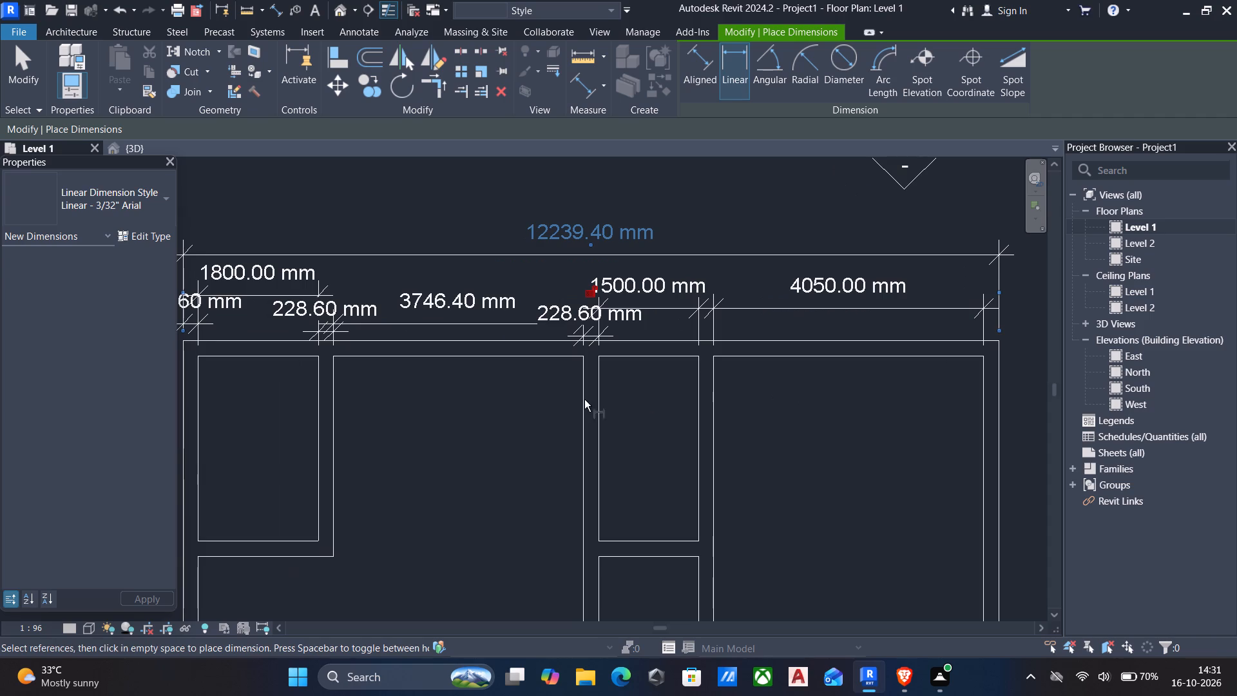
pyautogui.moveTo(584, 400); pyautogui.dragTo(727, 397, button='middle')
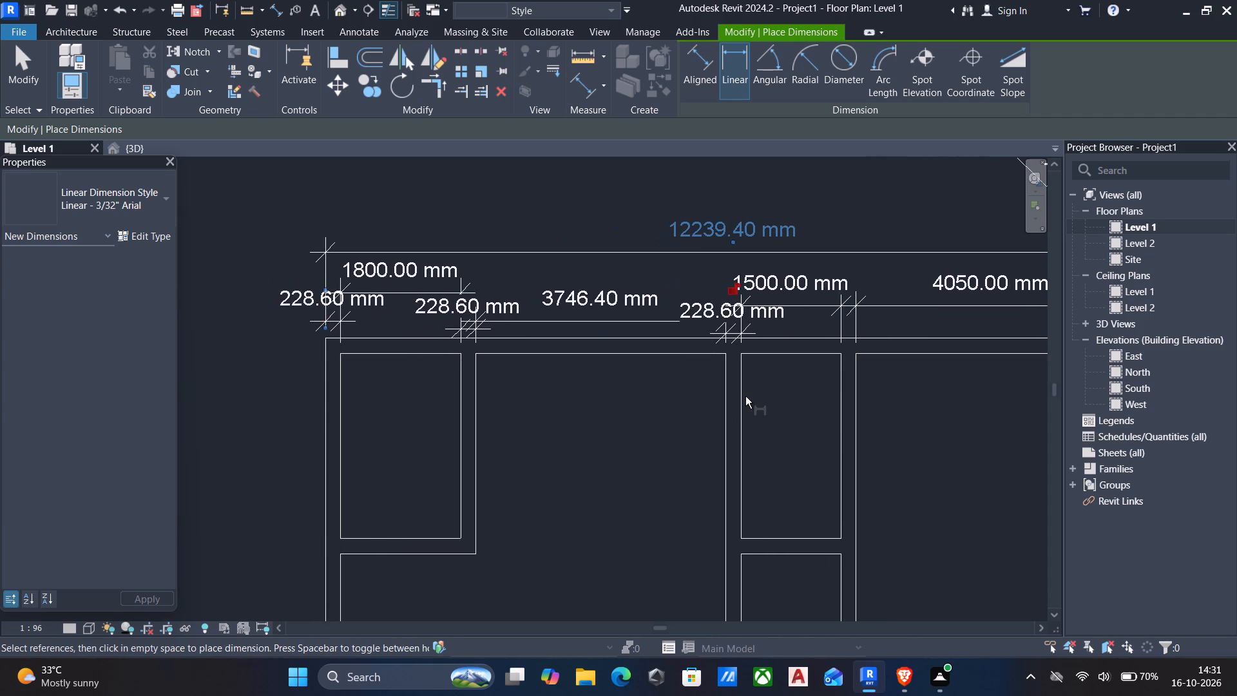
pyautogui.scroll(-3, 529, 418)
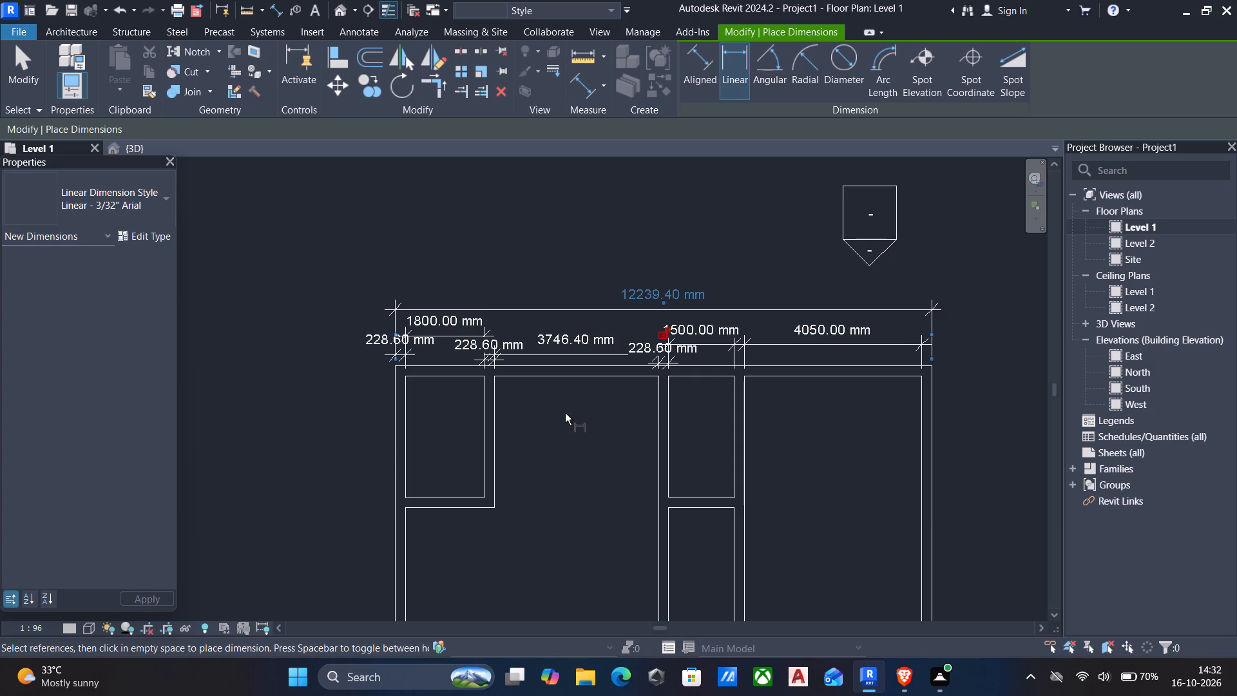
pyautogui.scroll(-2, 707, 454)
pyautogui.moveTo(747, 461); pyautogui.dragTo(524, 241, button='middle')
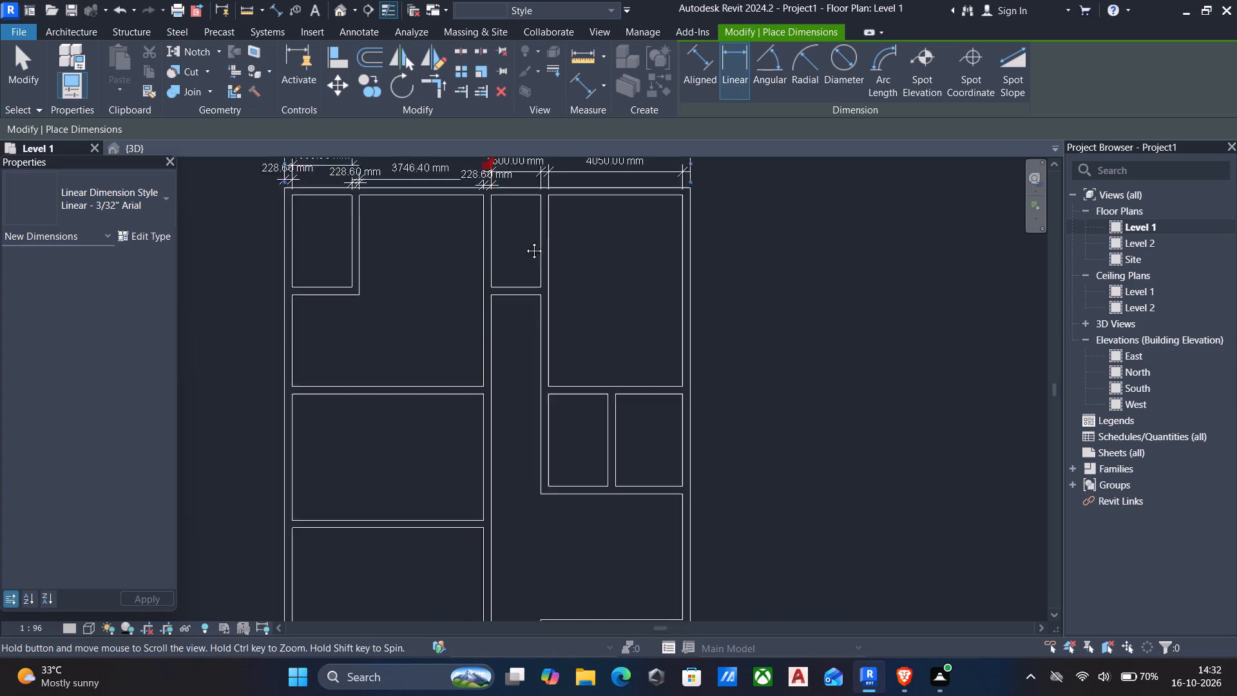
pyautogui.moveTo(524, 241); pyautogui.dragTo(501, 231, button='middle')
pyautogui.scroll(-3, 501, 231)
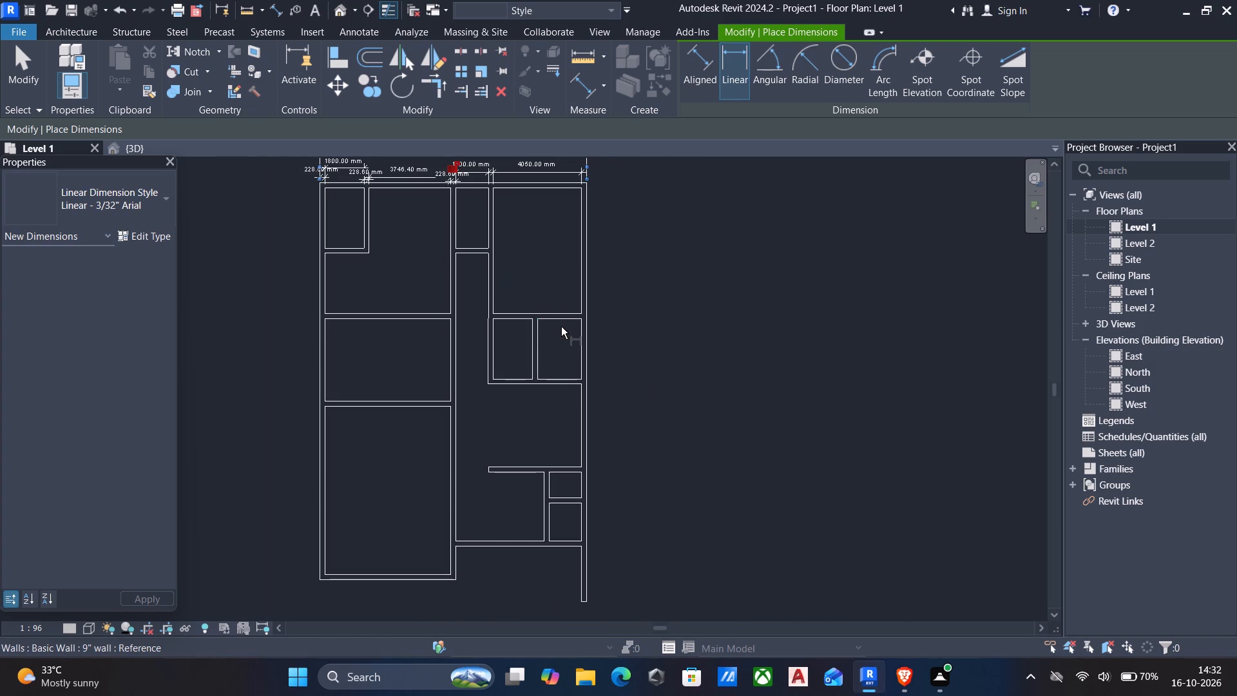
pyautogui.press('Escape')
pyautogui.scroll(-2, 735, 416)
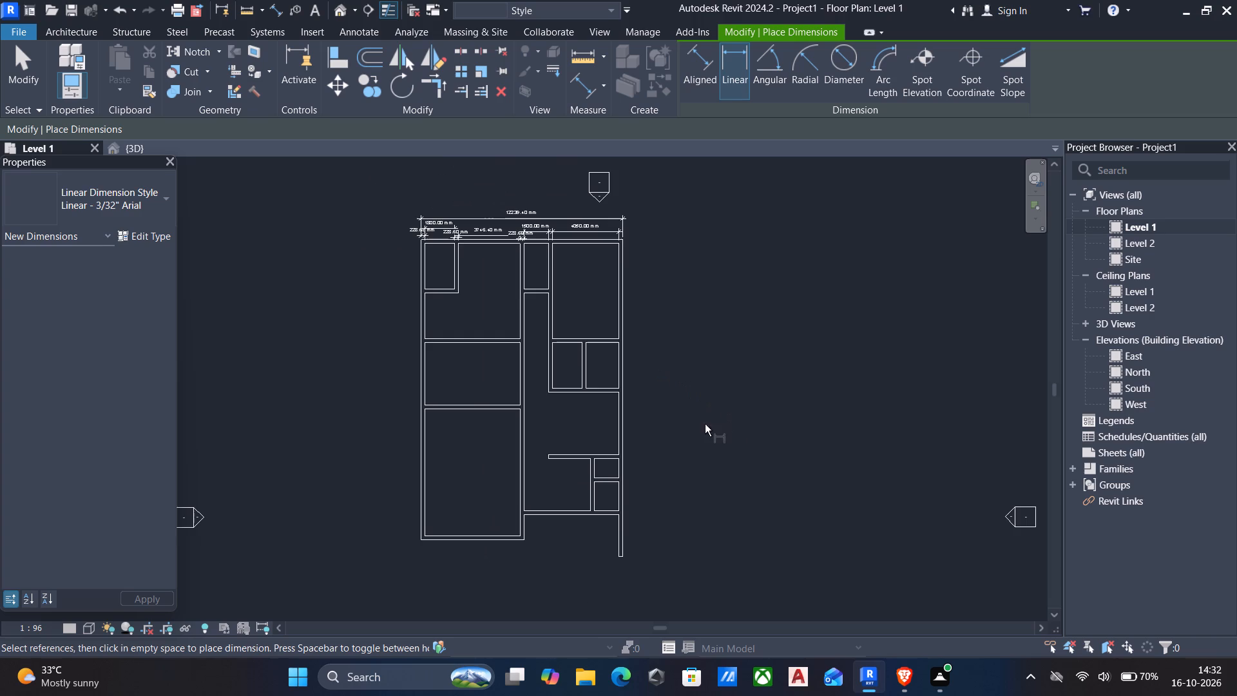
pyautogui.scroll(-3, 807, 421)
pyautogui.scroll(5, 618, 522)
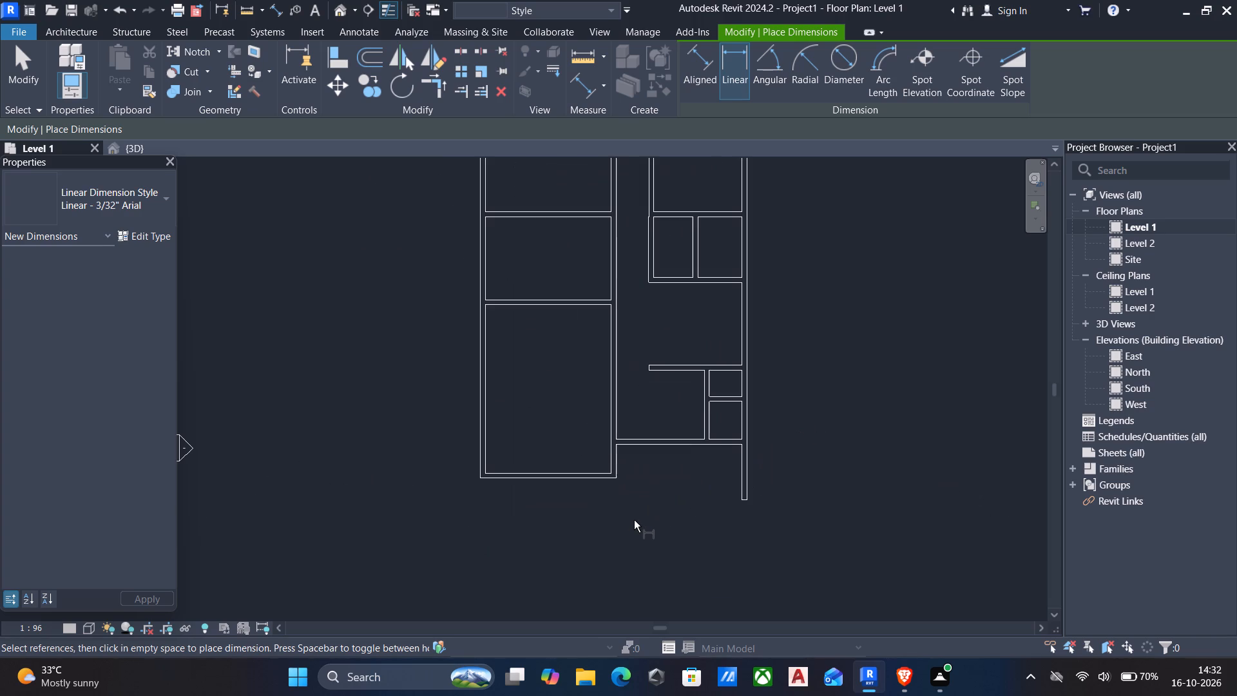
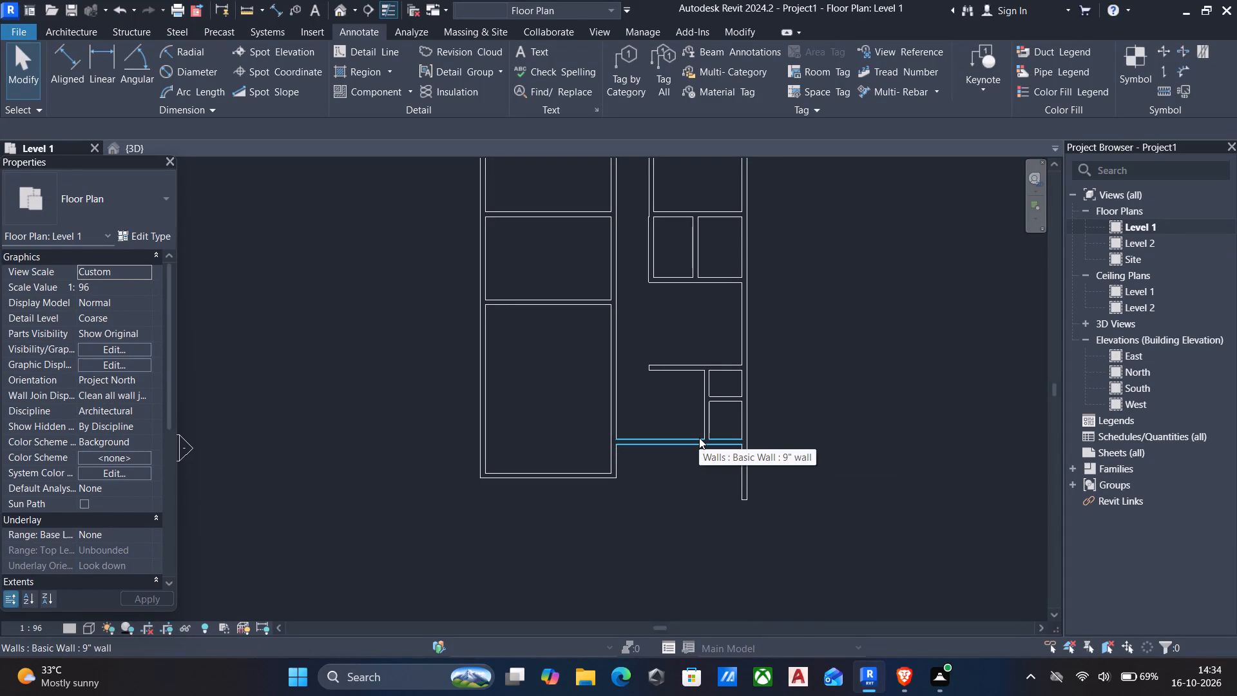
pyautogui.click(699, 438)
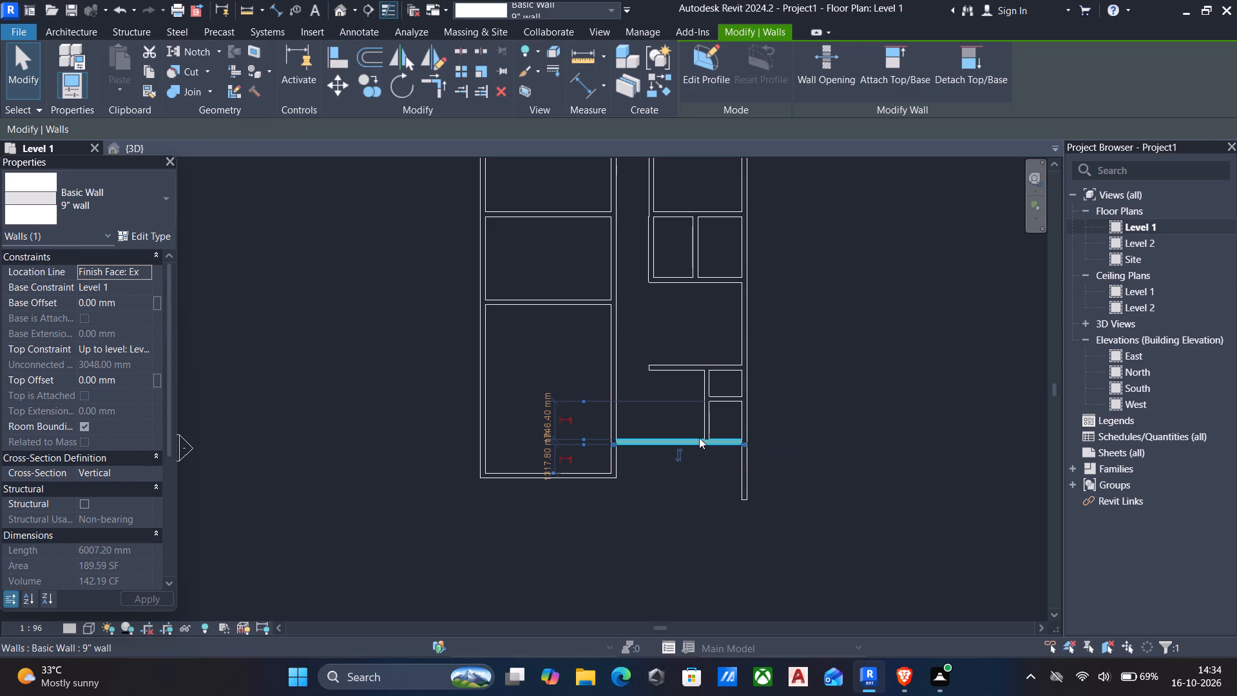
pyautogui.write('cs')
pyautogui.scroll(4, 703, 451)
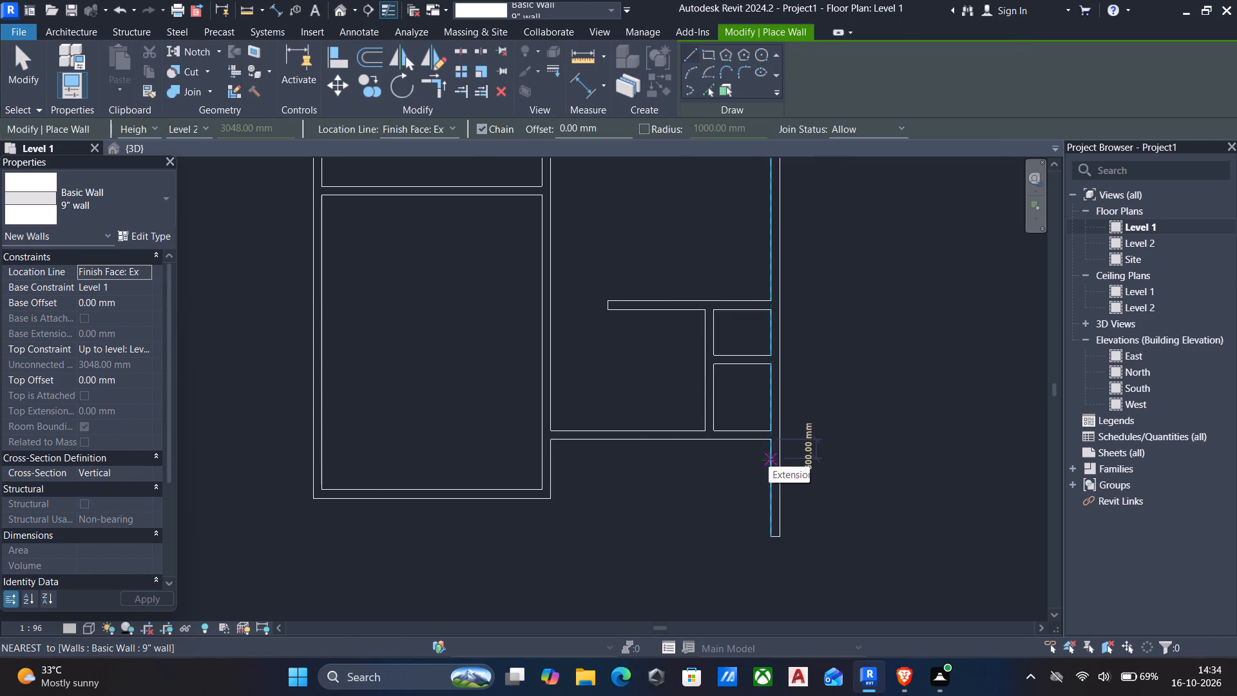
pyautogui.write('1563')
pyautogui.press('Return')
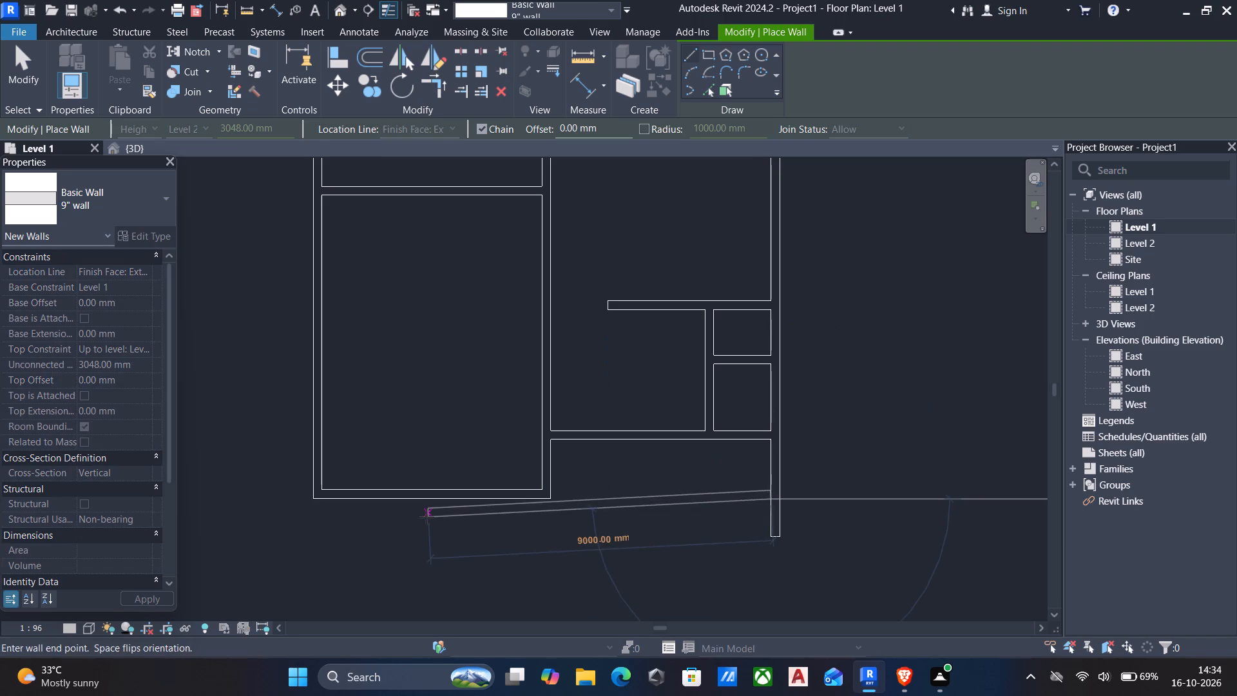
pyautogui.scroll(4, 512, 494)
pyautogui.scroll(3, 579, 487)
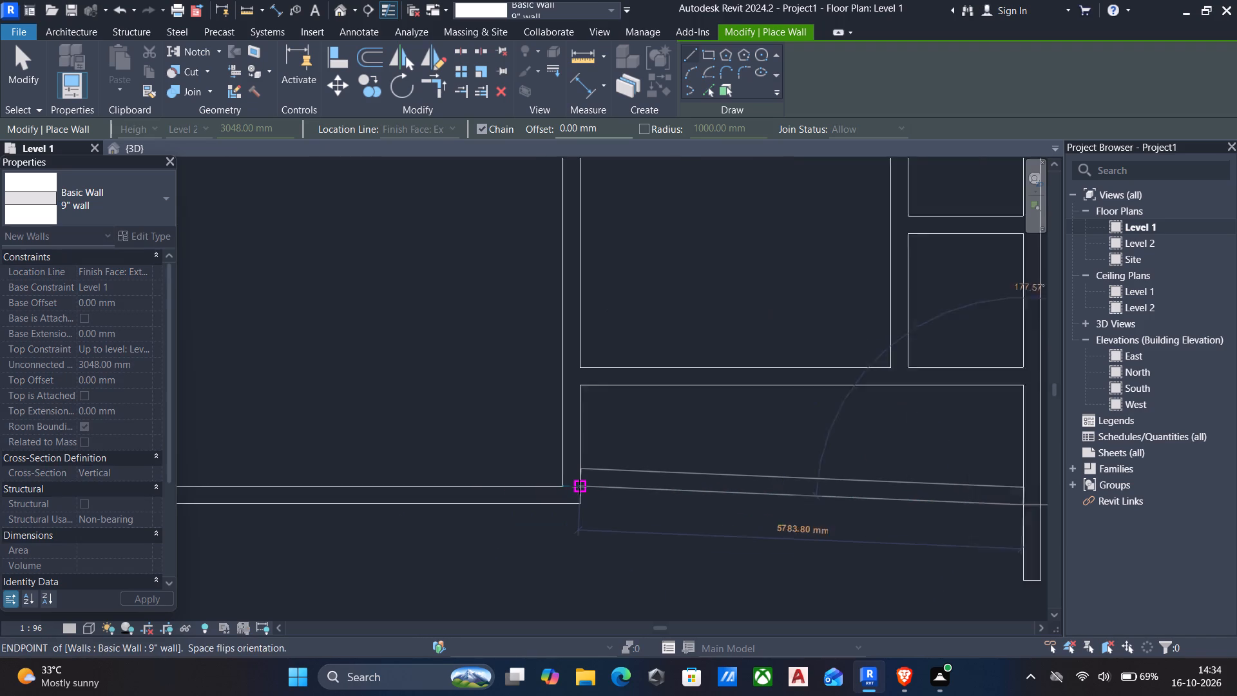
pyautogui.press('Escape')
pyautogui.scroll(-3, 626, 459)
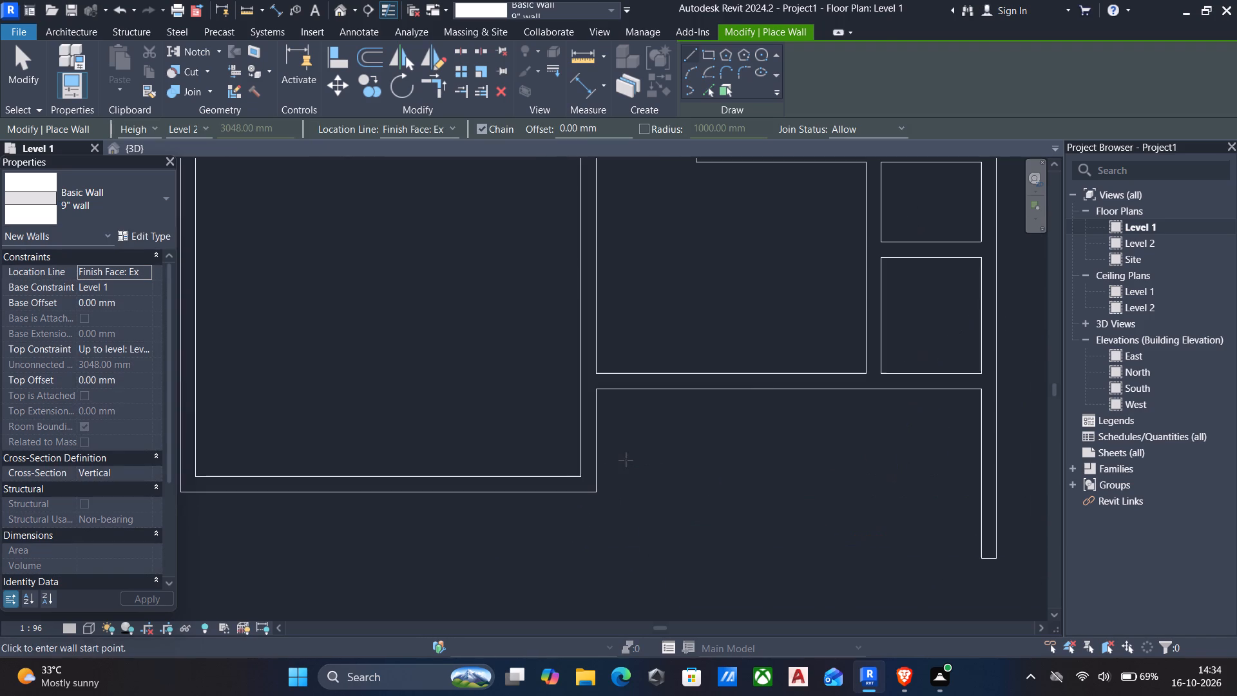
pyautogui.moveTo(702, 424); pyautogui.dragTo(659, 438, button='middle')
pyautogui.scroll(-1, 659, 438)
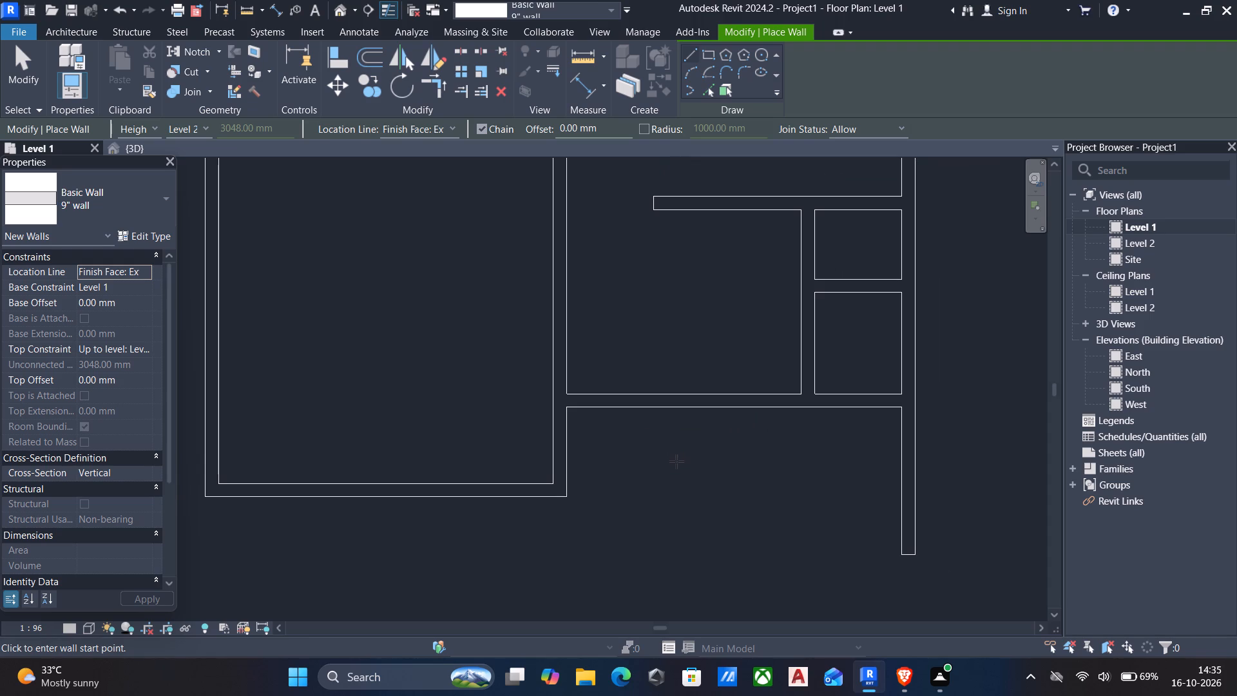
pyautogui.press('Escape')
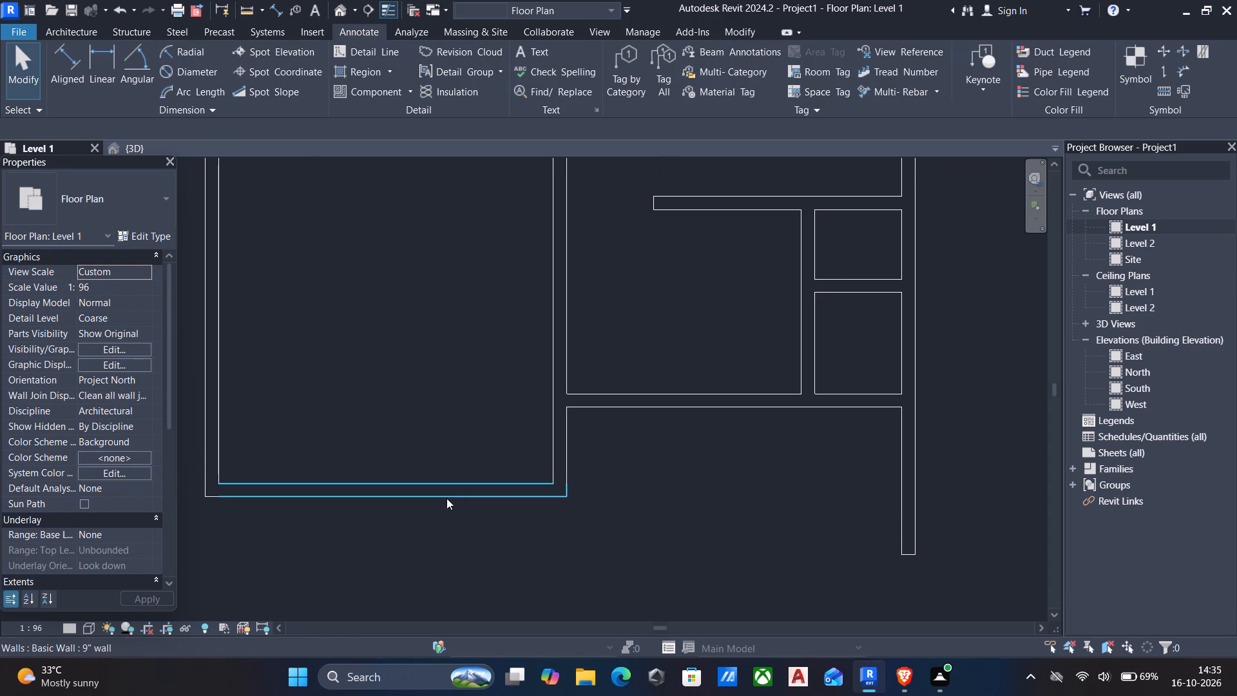
# Nudge the large southwest room's south wall about 480 mm farther south.
pyautogui.click(442, 494)
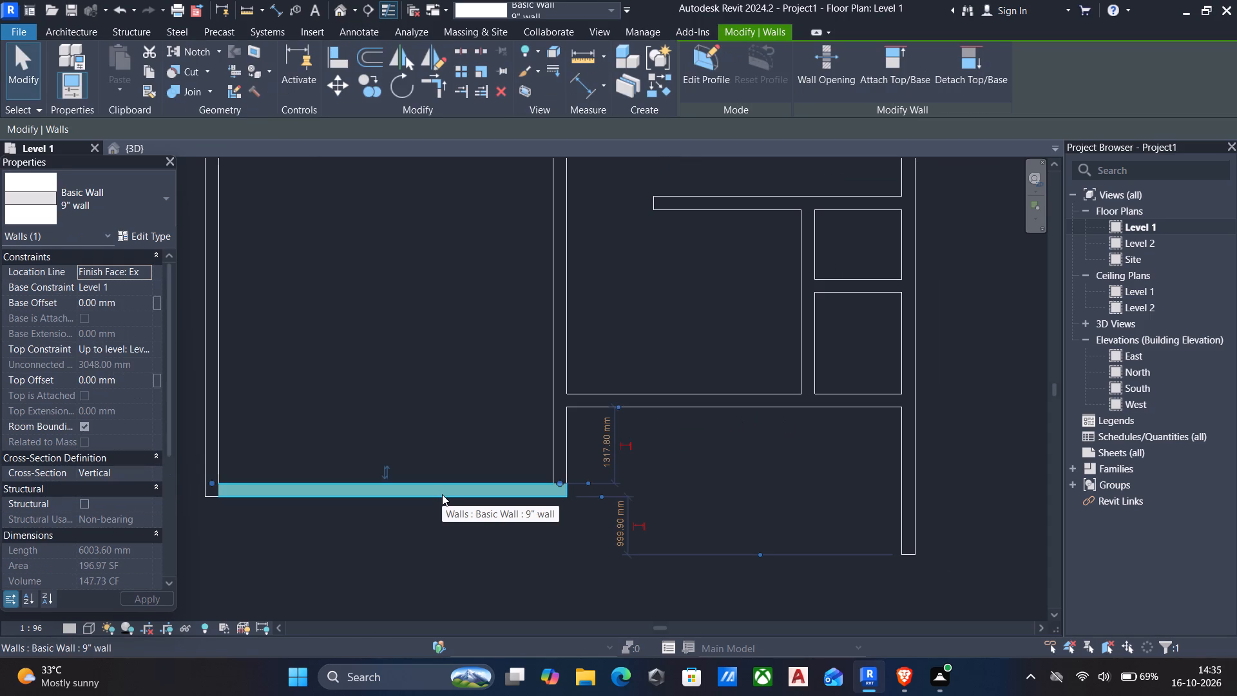
pyautogui.press('Down')
pyautogui.press('Down')
pyautogui.press('Down')
pyautogui.press('Down')
pyautogui.press('Down')
pyautogui.press('Down')
pyautogui.press('Down')
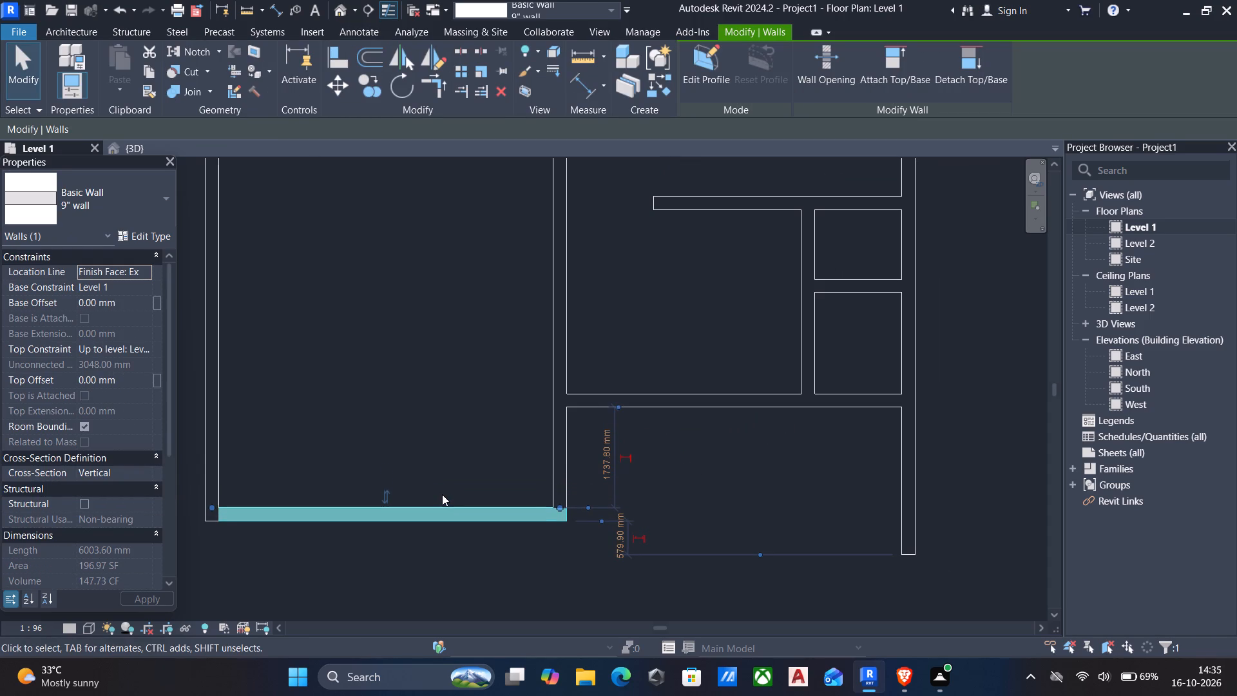
pyautogui.press('Down')
pyautogui.press('Escape')
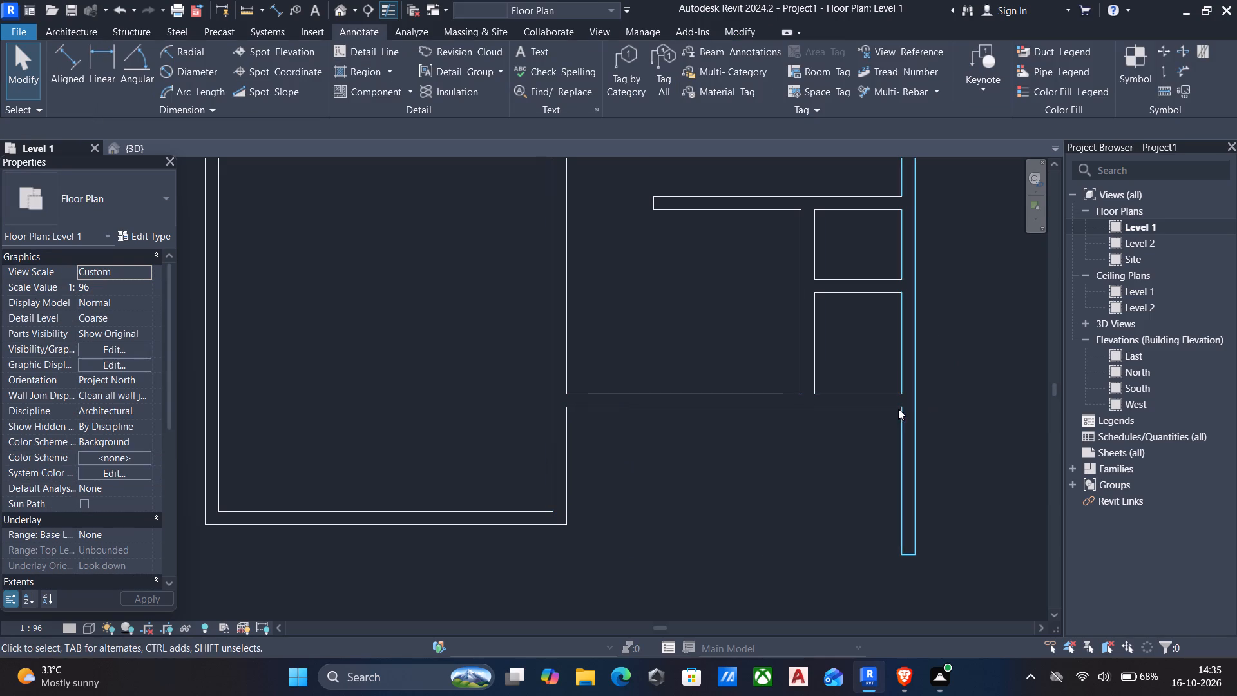
# Draw a horizontal 9" wall 1563 mm south of the southeast rooms' bottom wall, from the east wall to the large southwest room's east wall.
pyautogui.click(844, 404)
pyautogui.write('cs')
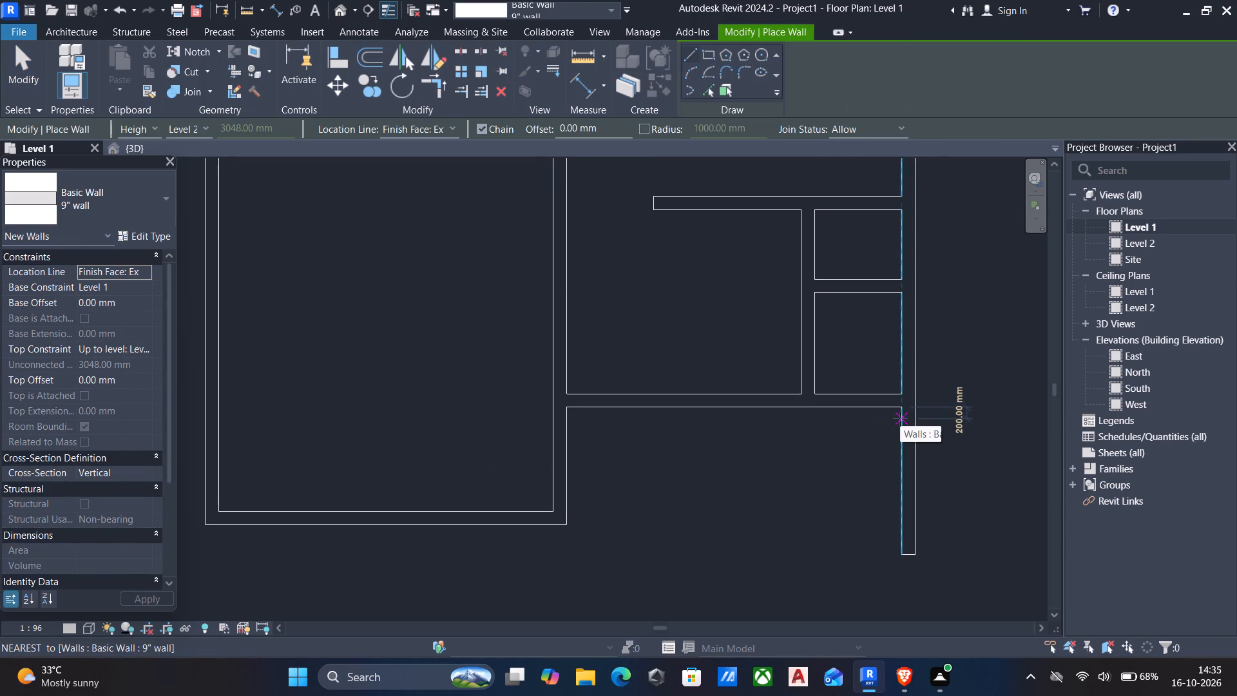
pyautogui.write('1563')
pyautogui.press('Return')
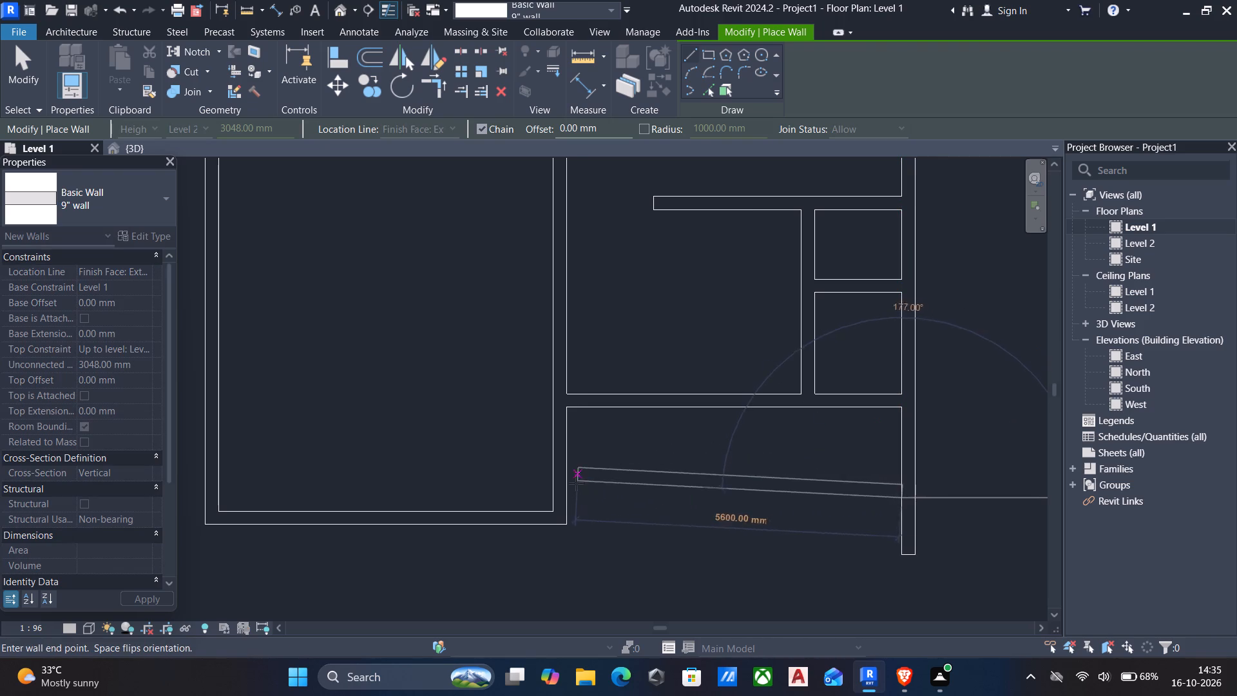
pyautogui.press('space')
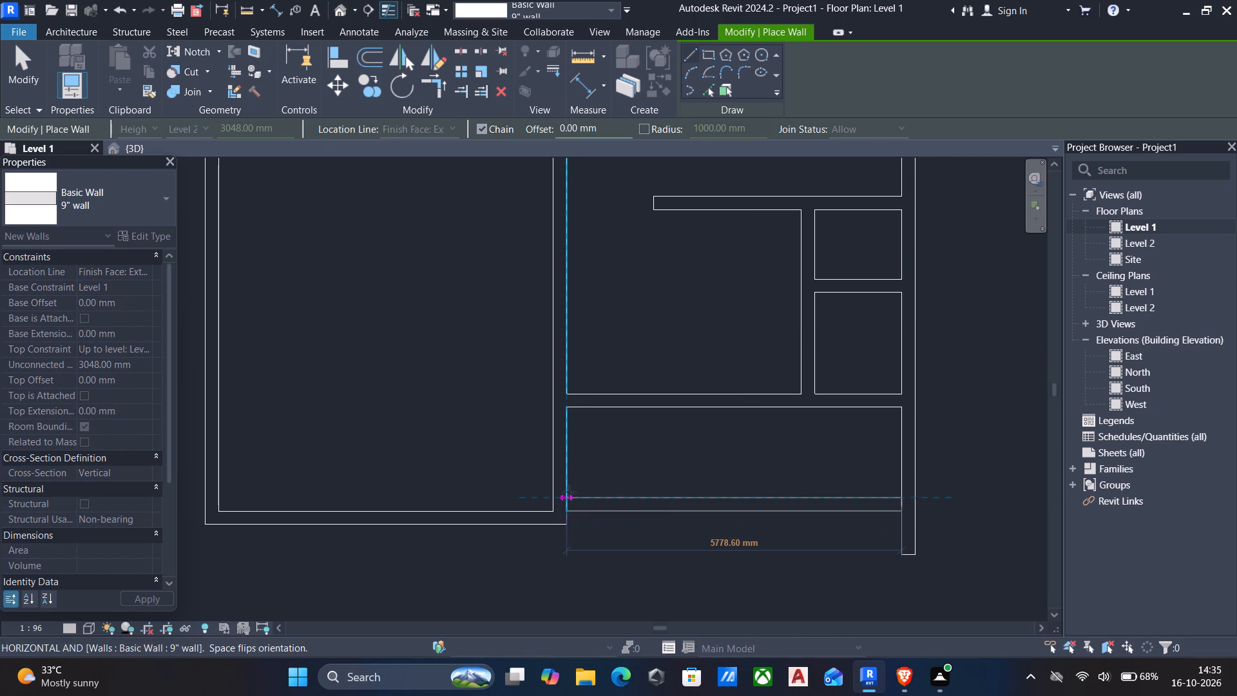
pyautogui.click(568, 496)
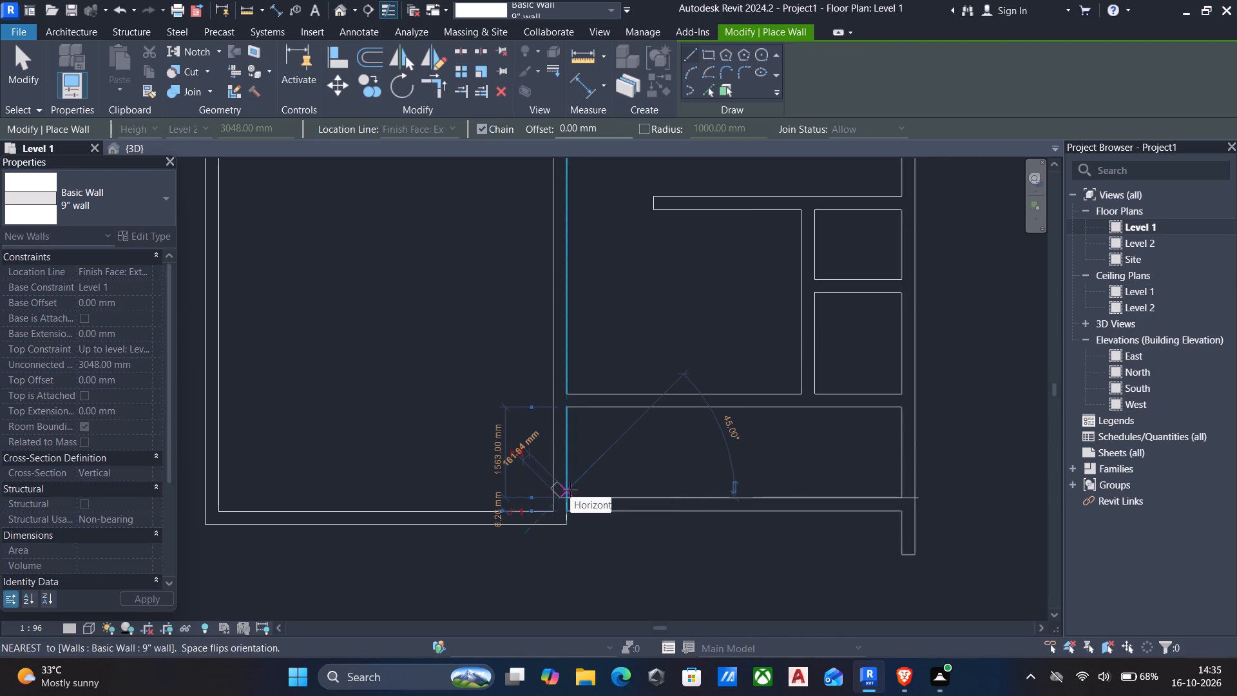
pyautogui.press('Escape')
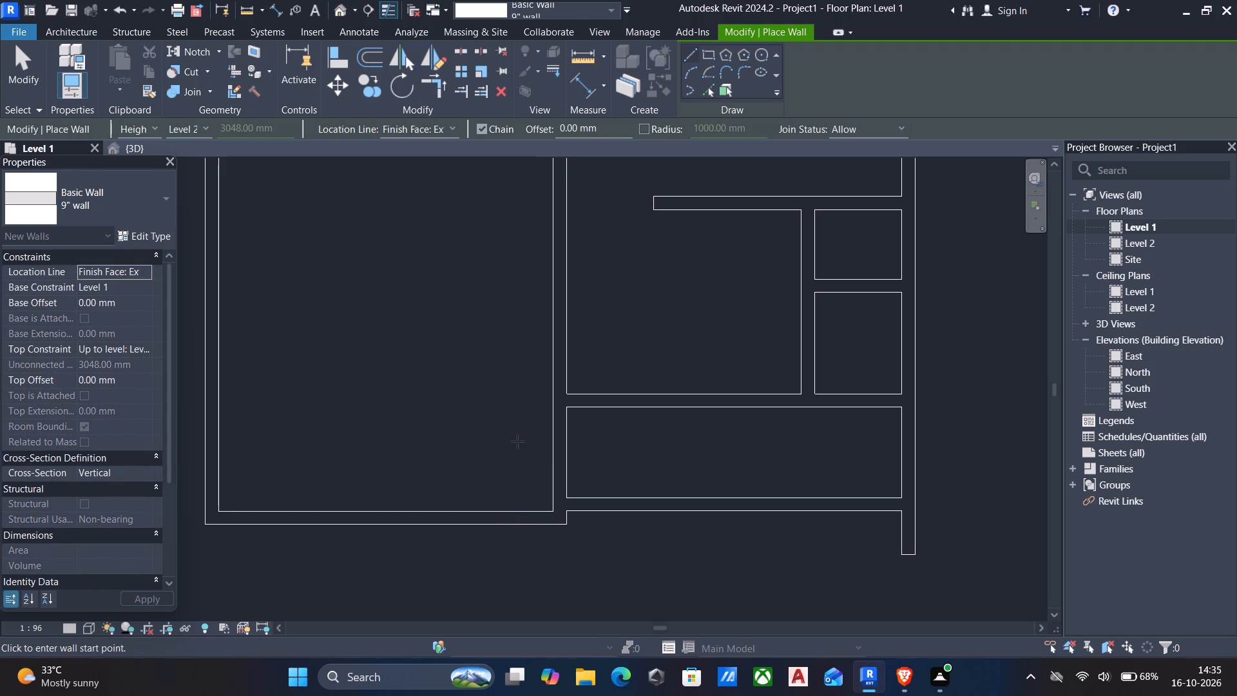
pyautogui.press('Escape')
# Nudge the large southwest room's south wall about 1600 mm farther south, past the new horizontal wall.
pyautogui.click(466, 513)
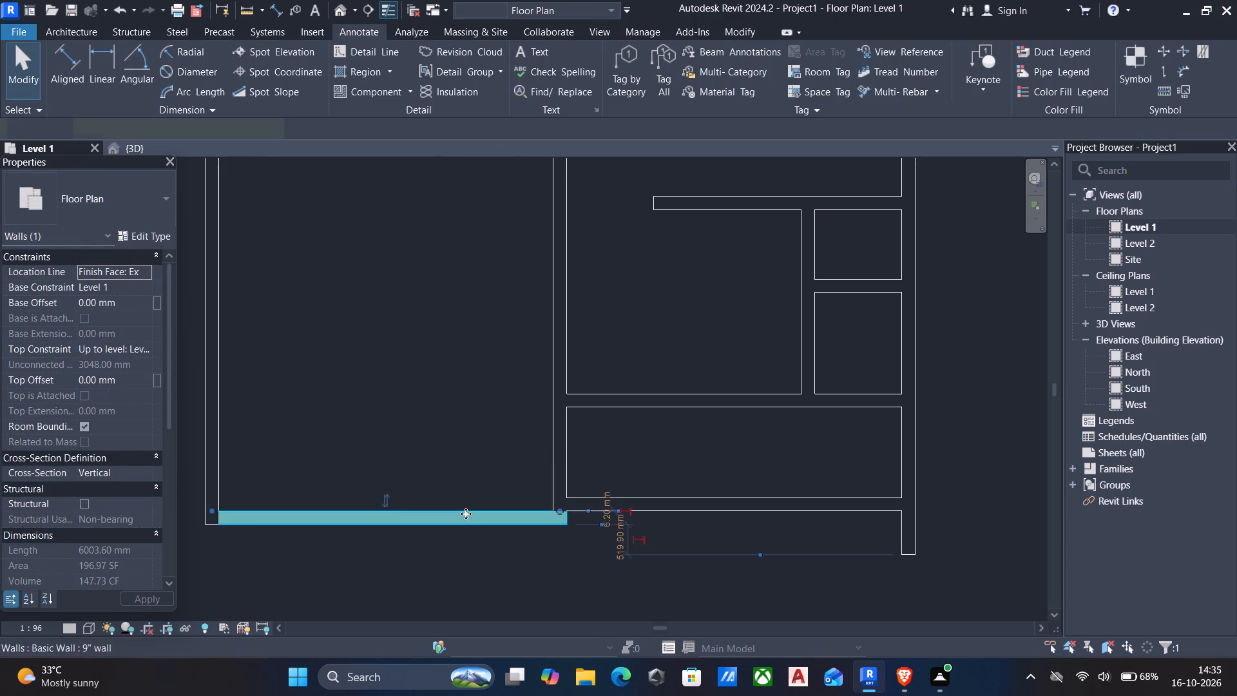
pyautogui.scroll(-4, 434, 425)
pyautogui.moveTo(425, 423); pyautogui.dragTo(437, 378, button='middle')
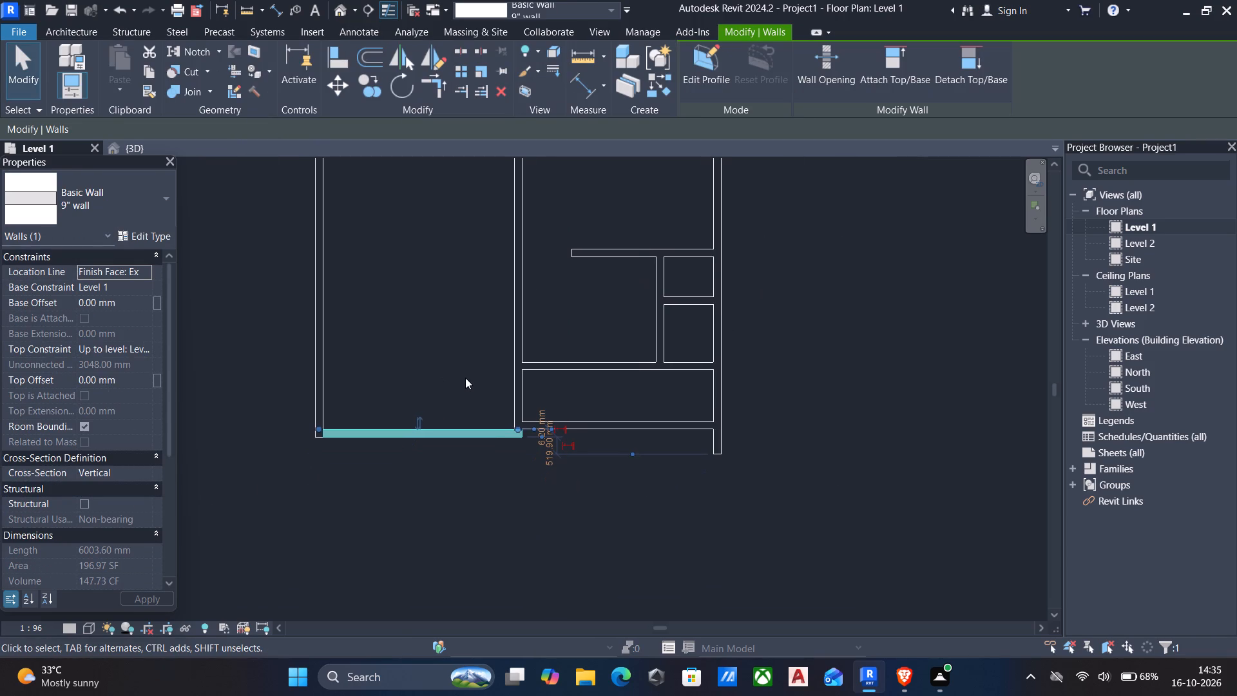
pyautogui.press('Down')
pyautogui.press('Down')
pyautogui.press('Down')
pyautogui.press('Down')
pyautogui.press('Down')
pyautogui.press('Down')
pyautogui.press('Down')
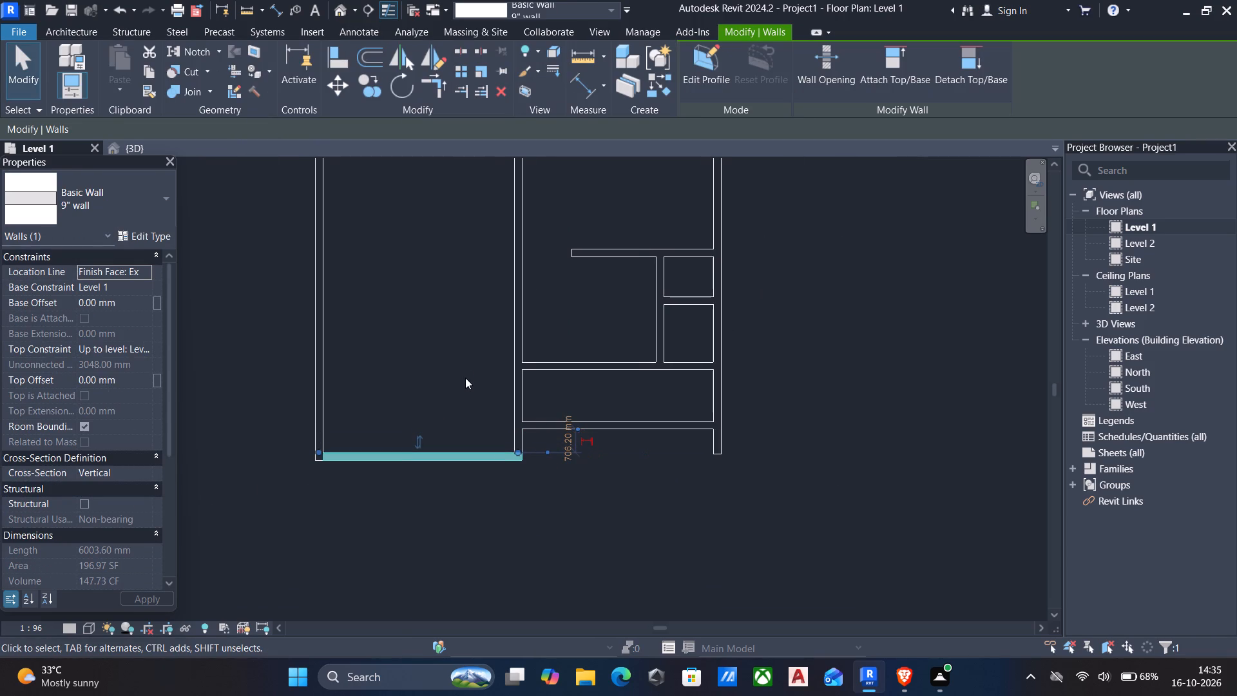
pyautogui.press('Down')
pyautogui.press('Down')
pyautogui.press('Down')
pyautogui.press('Down')
pyautogui.press('Down')
pyautogui.press('Down')
pyautogui.press('Down')
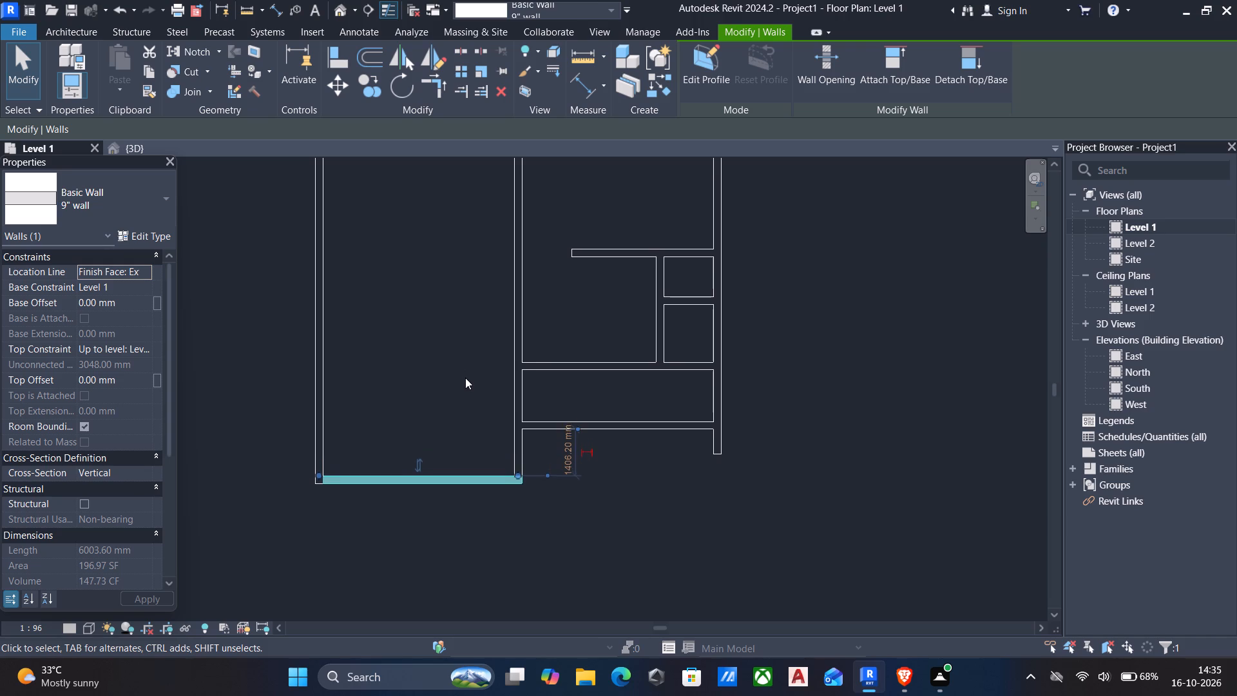
pyautogui.scroll(-3, 463, 377)
pyautogui.press('Down')
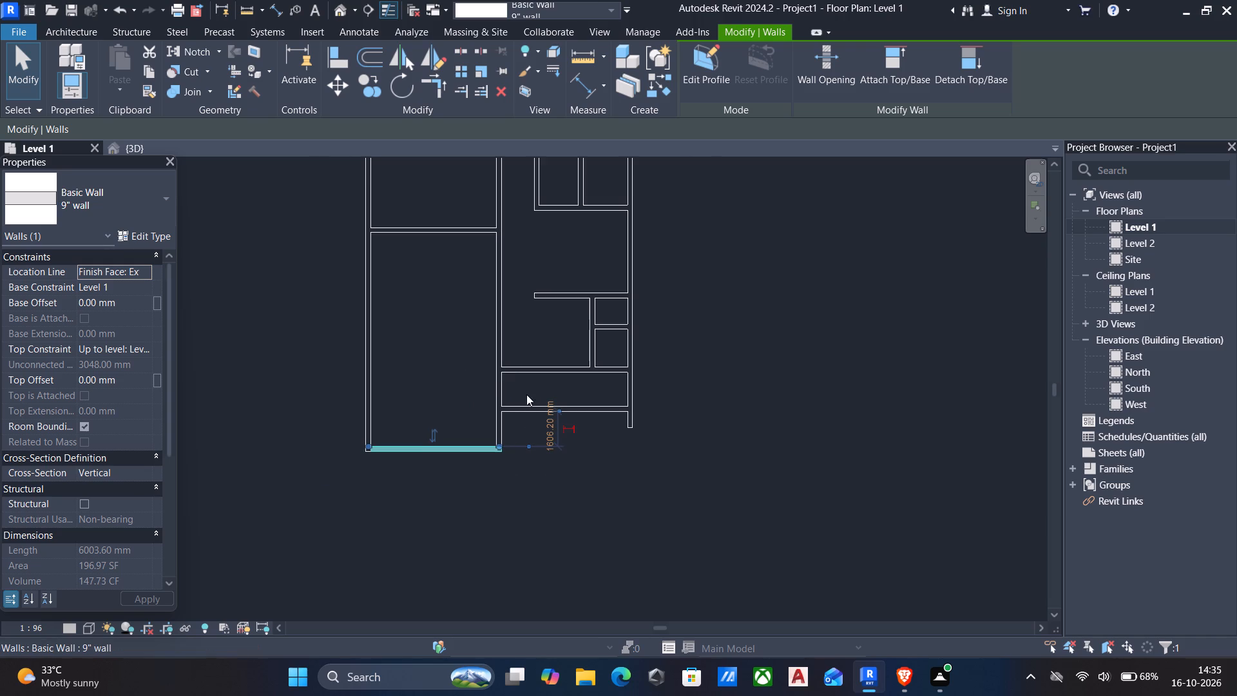
pyautogui.press('Escape')
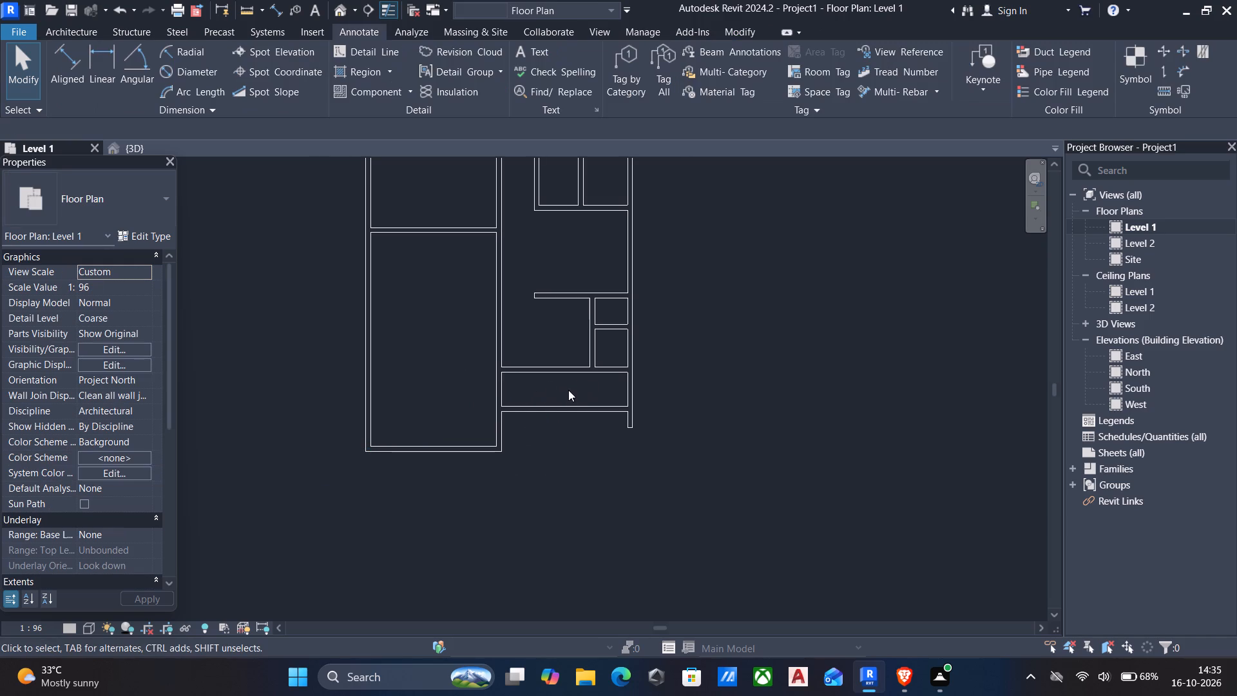
# Extend the vertical partition beside the two small southeast rooms south to the new horizontal wall.
pyautogui.click(590, 353)
pyautogui.moveTo(593, 367); pyautogui.dragTo(590, 398)
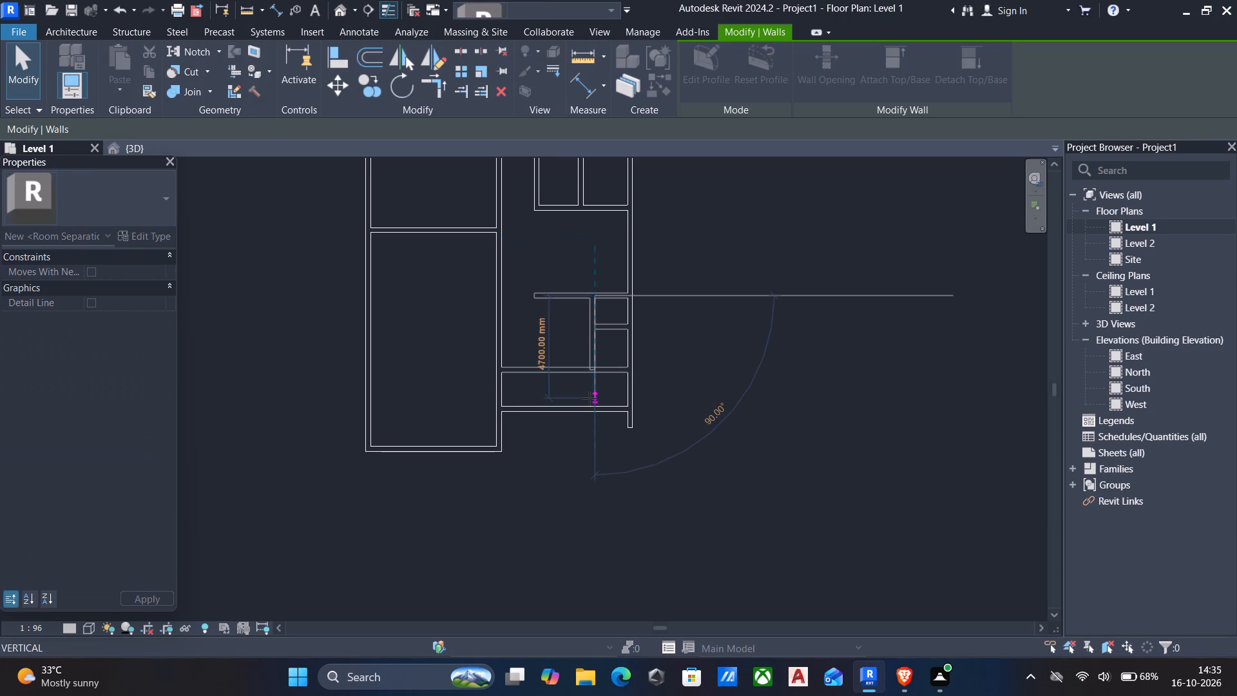
pyautogui.moveTo(590, 398); pyautogui.dragTo(590, 403)
pyautogui.press('Escape')
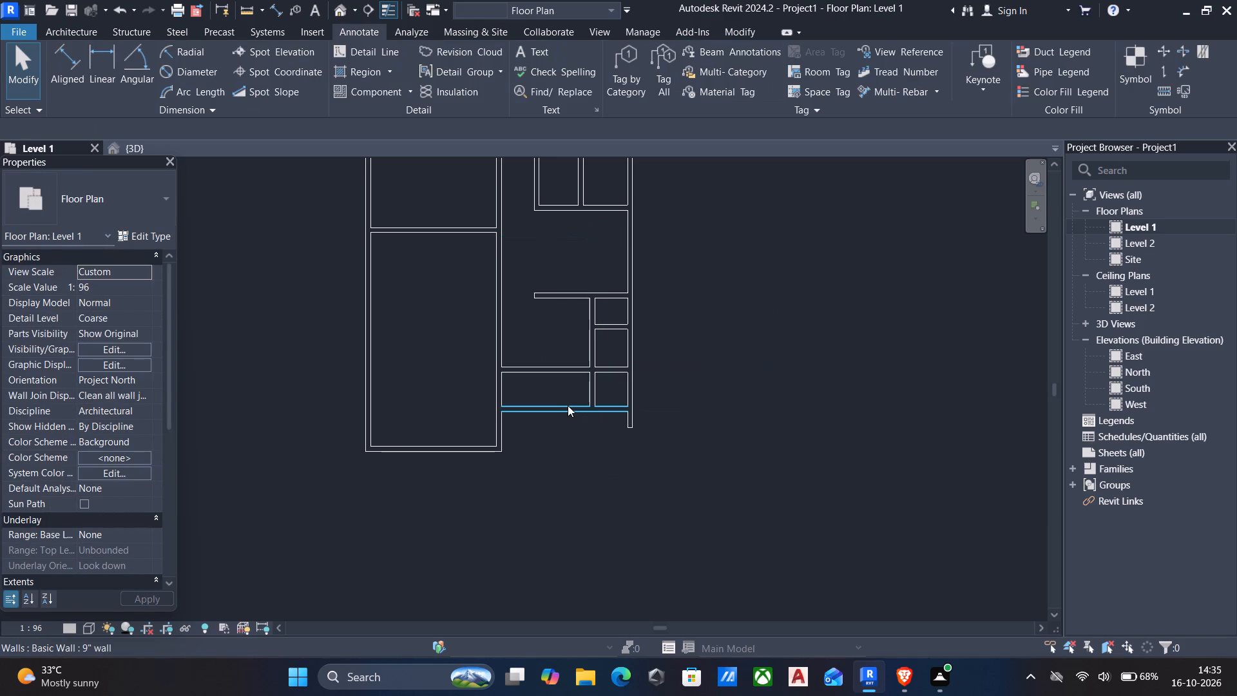
# Trim the new south wall and the extended partition to a corner, removing the wall segment east of the partition.
pyautogui.write('tr')
pyautogui.click(568, 405)
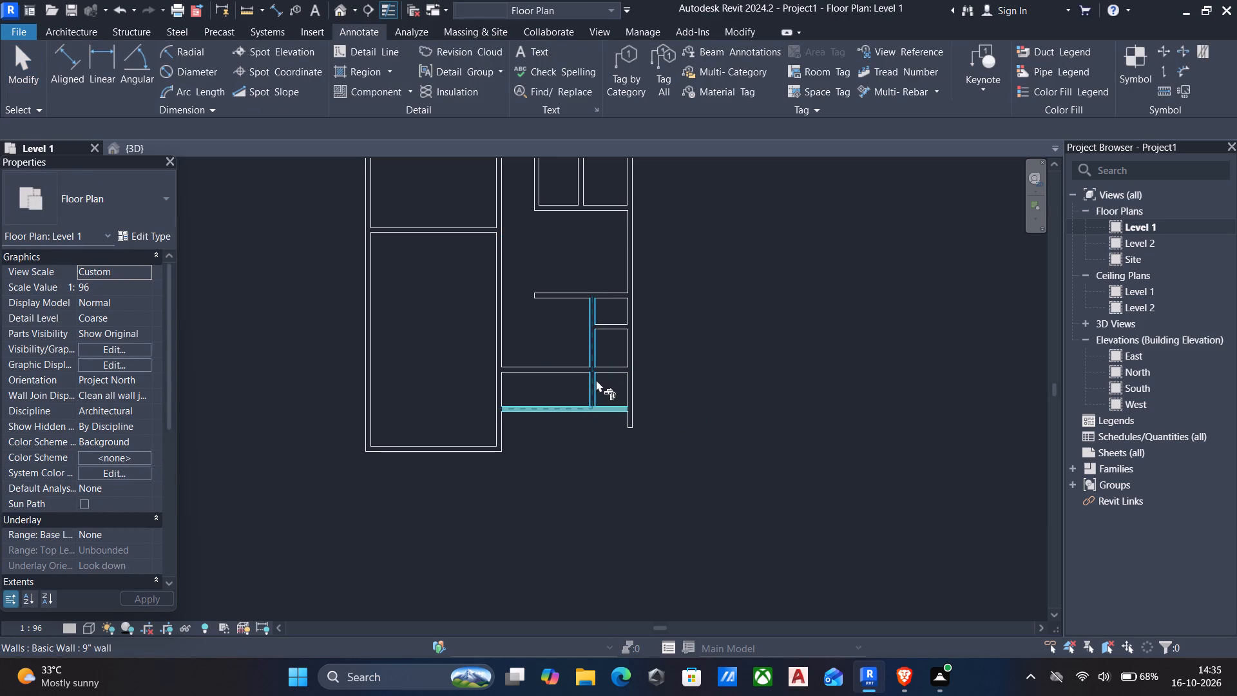
pyautogui.click(595, 383)
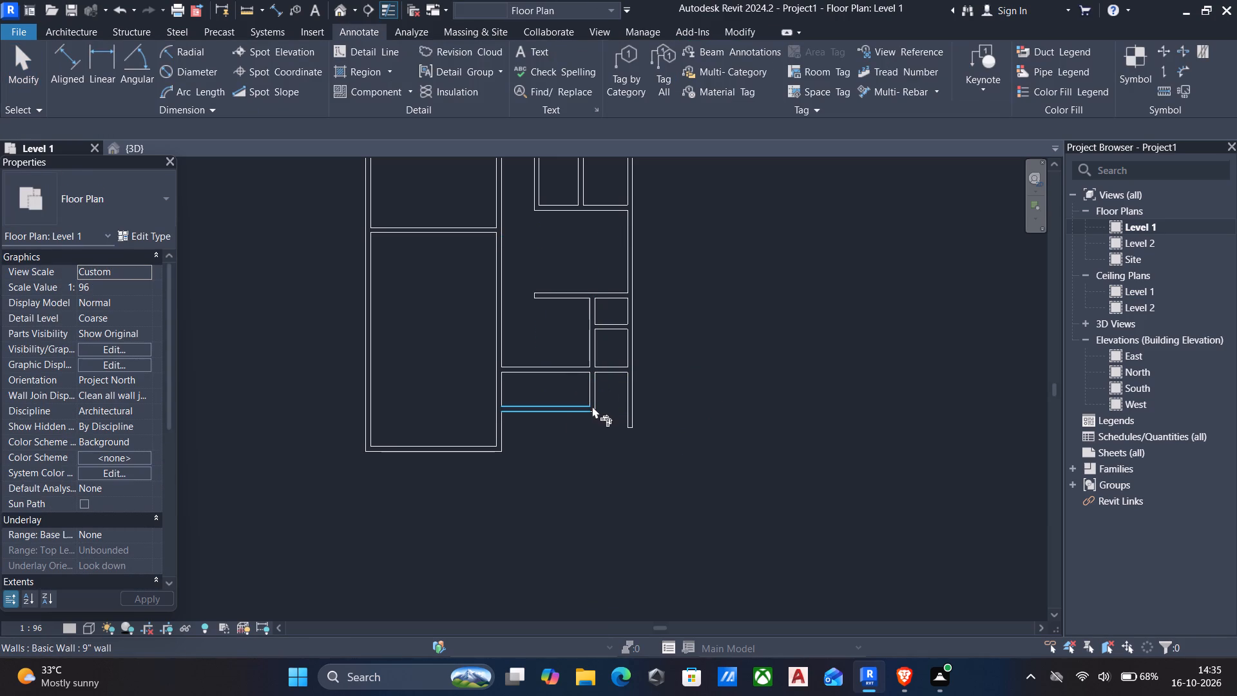
pyautogui.press('Escape')
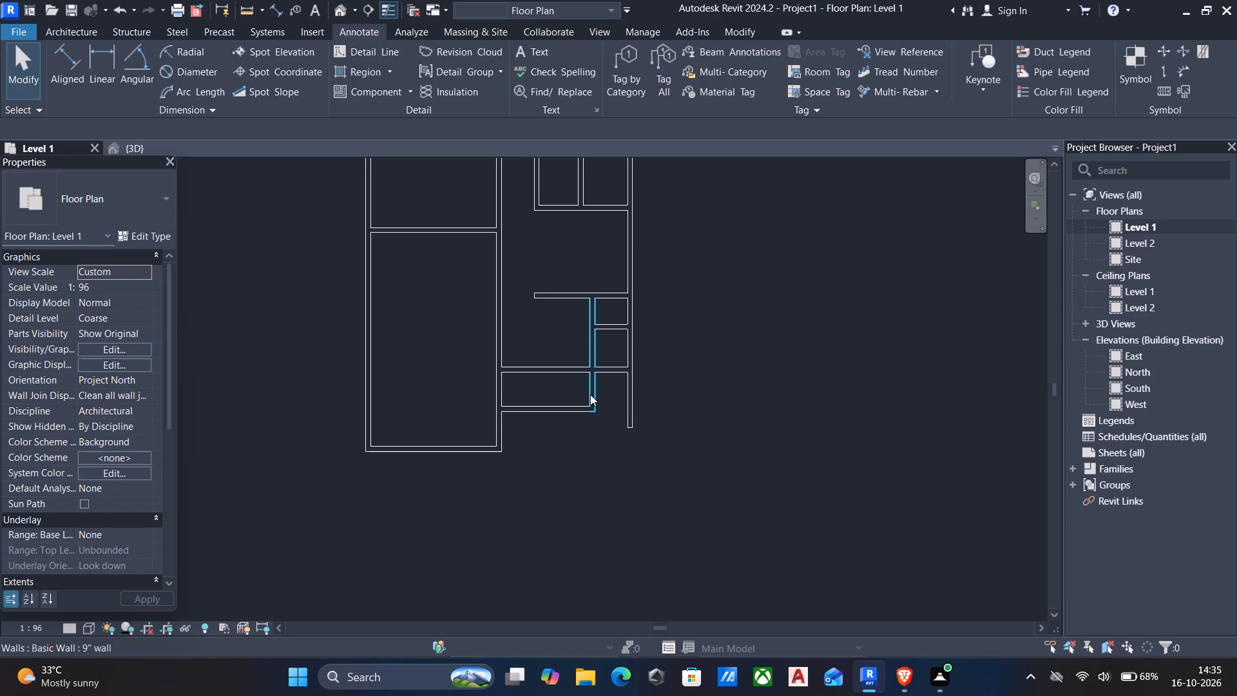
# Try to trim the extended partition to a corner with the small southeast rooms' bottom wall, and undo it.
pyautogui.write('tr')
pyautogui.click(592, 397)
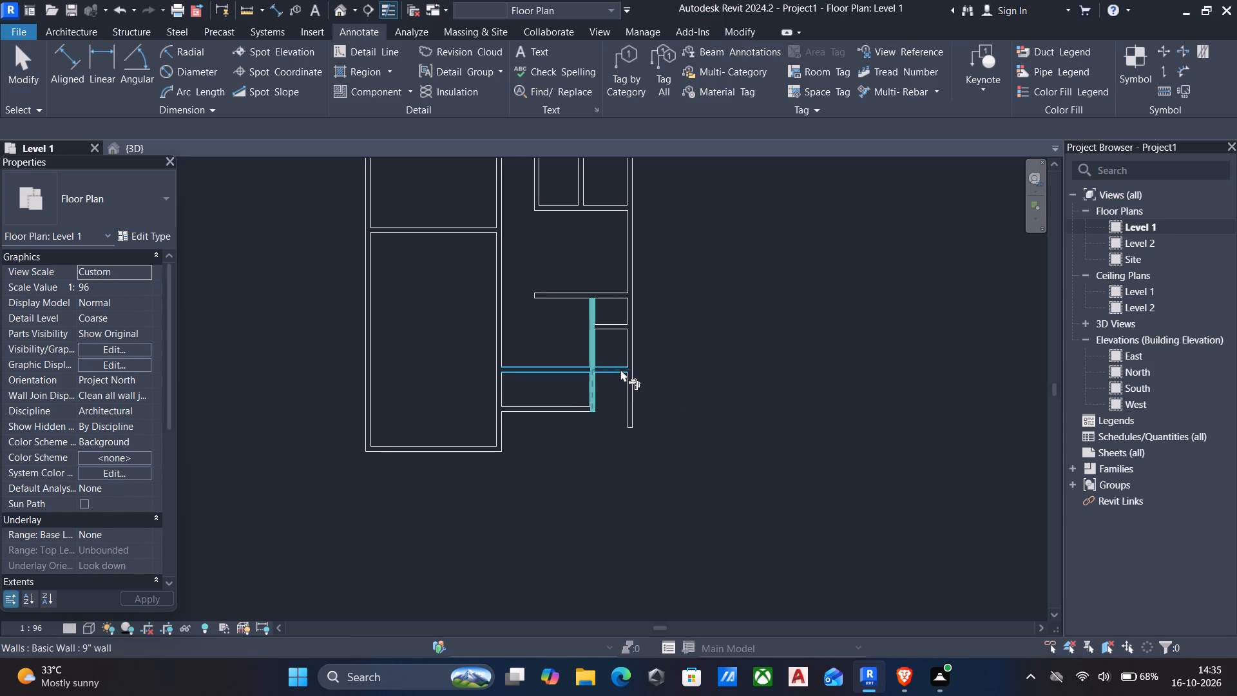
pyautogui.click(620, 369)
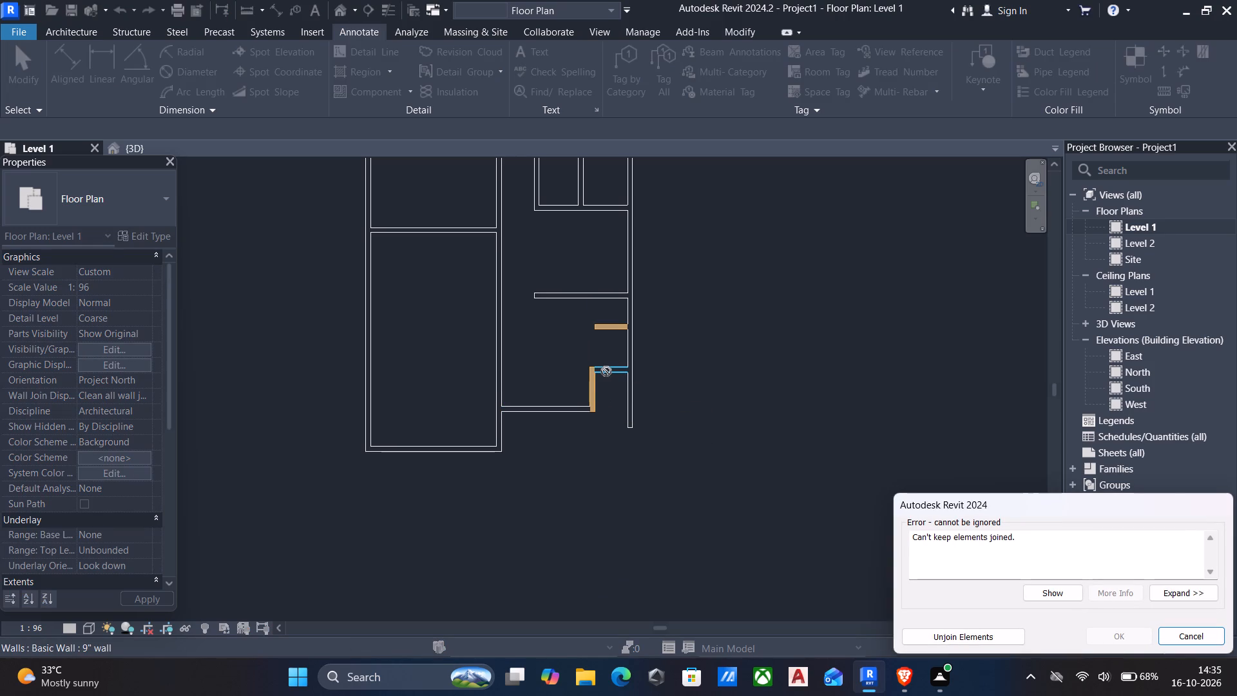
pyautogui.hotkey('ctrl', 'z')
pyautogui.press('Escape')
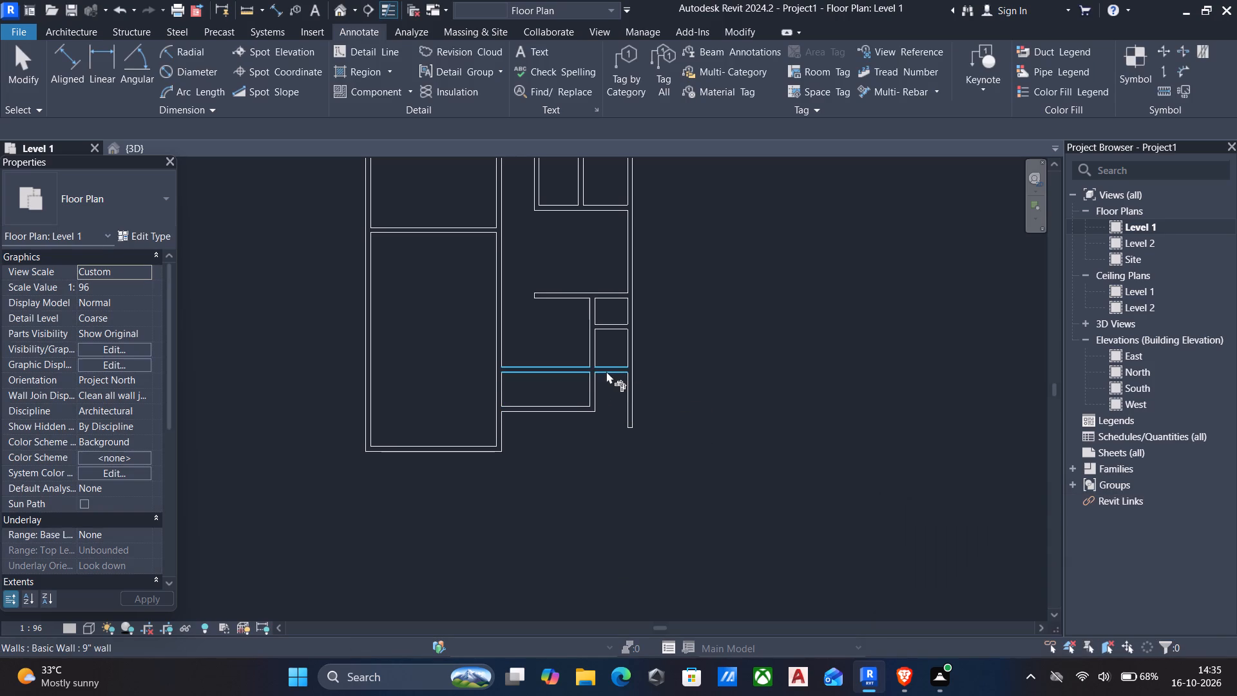
# Trim the small southeast rooms' bottom wall and the east exterior wall to a corner, removing the stub projecting south.
pyautogui.click(606, 371)
pyautogui.click(631, 348)
pyautogui.press('Escape')
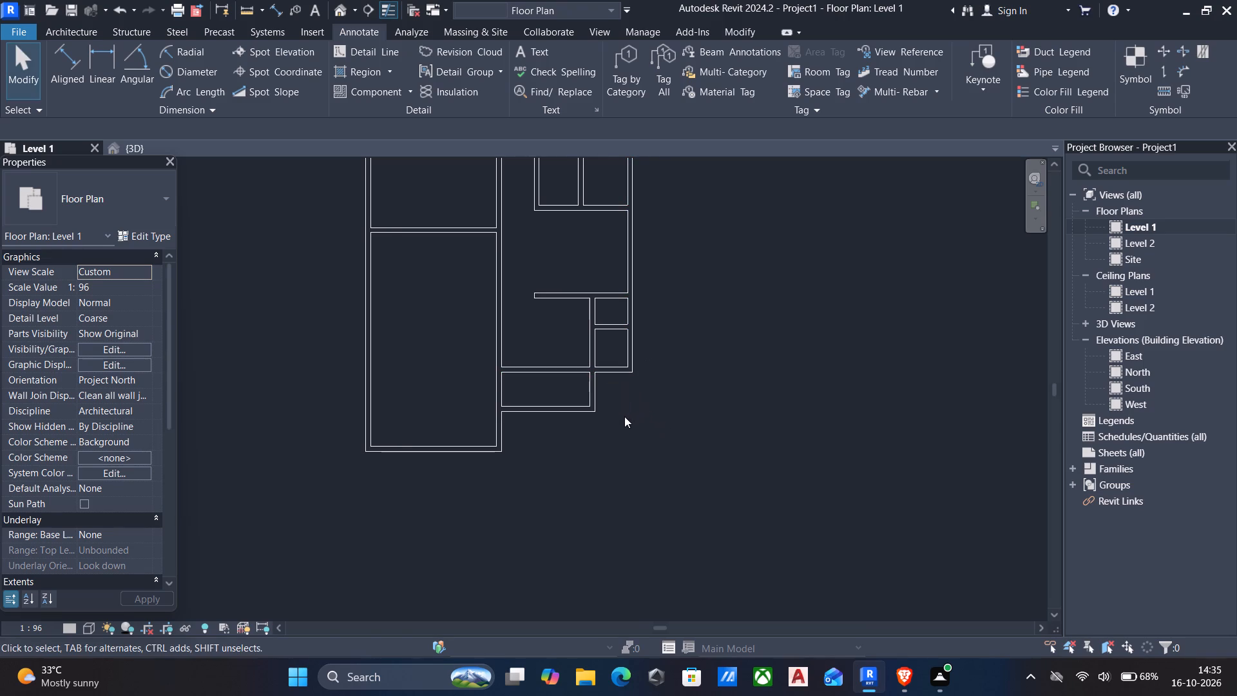
# Select all linear dimensions matching the overall dimension above the north wall and delete them.
pyautogui.moveTo(624, 416); pyautogui.dragTo(660, 408, button='middle')
pyautogui.moveTo(660, 408); pyautogui.dragTo(671, 450, button='middle')
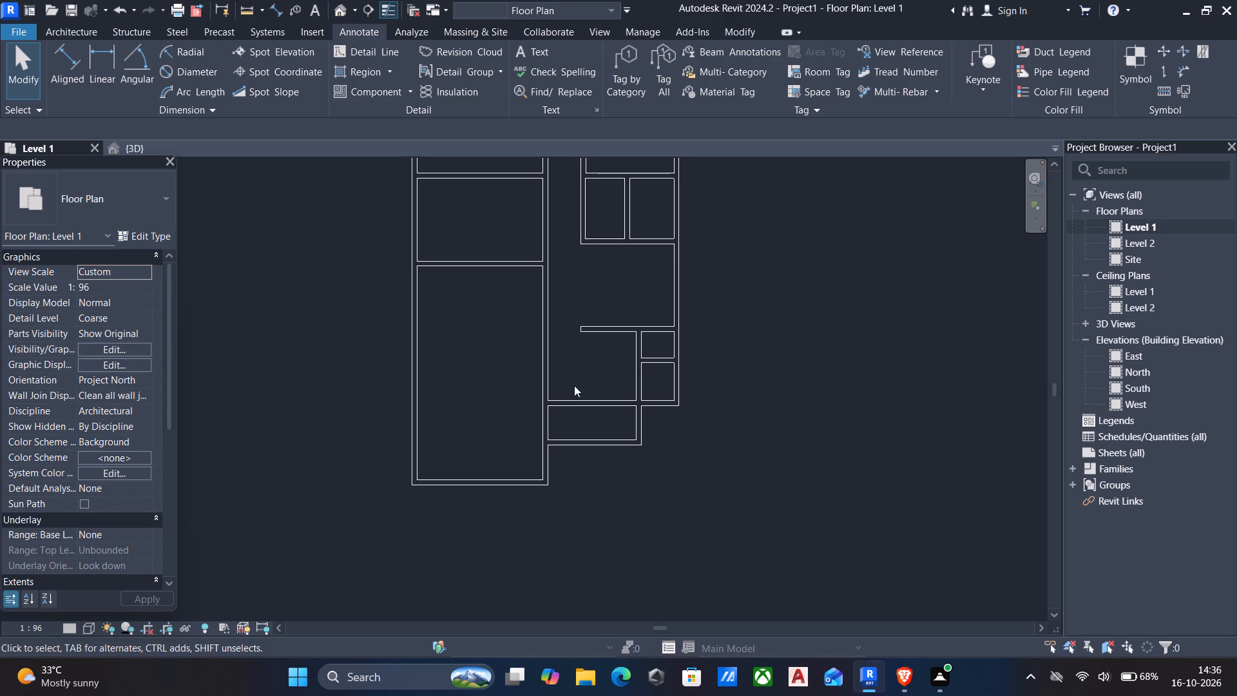
pyautogui.moveTo(571, 392); pyautogui.dragTo(623, 330, button='middle')
pyautogui.scroll(-1, 623, 330)
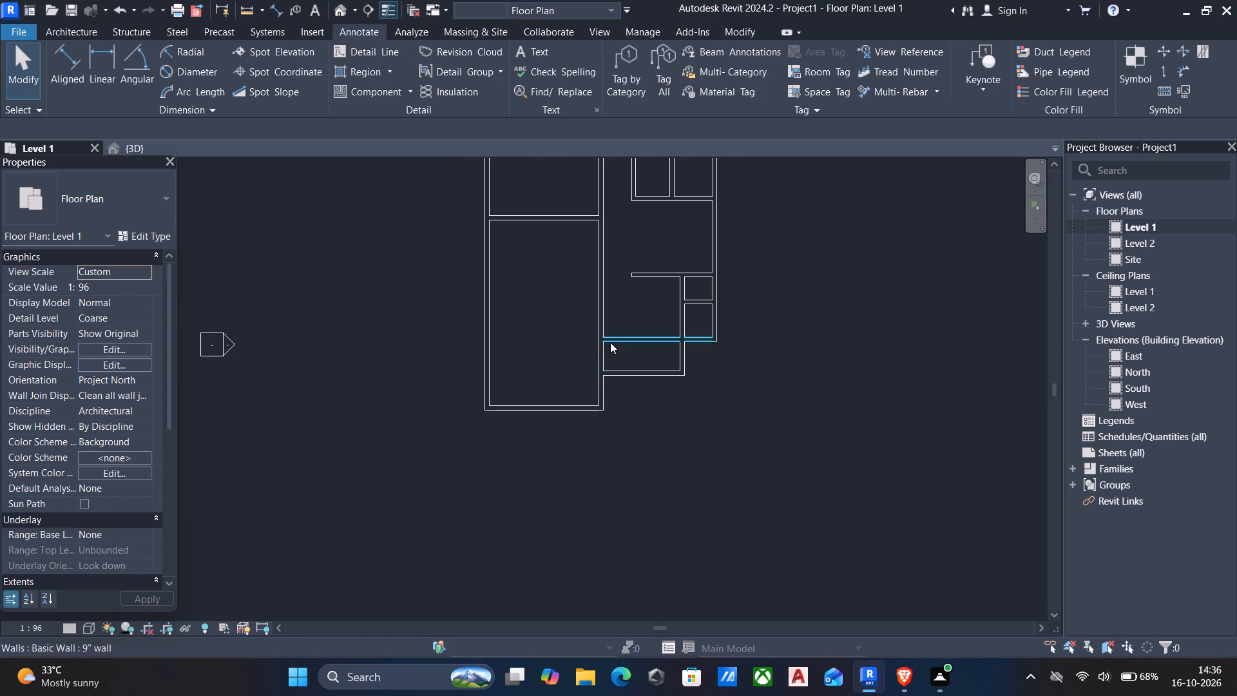
pyautogui.scroll(-3, 618, 346)
pyautogui.scroll(-2, 568, 436)
pyautogui.moveTo(579, 384); pyautogui.dragTo(570, 454, button='middle')
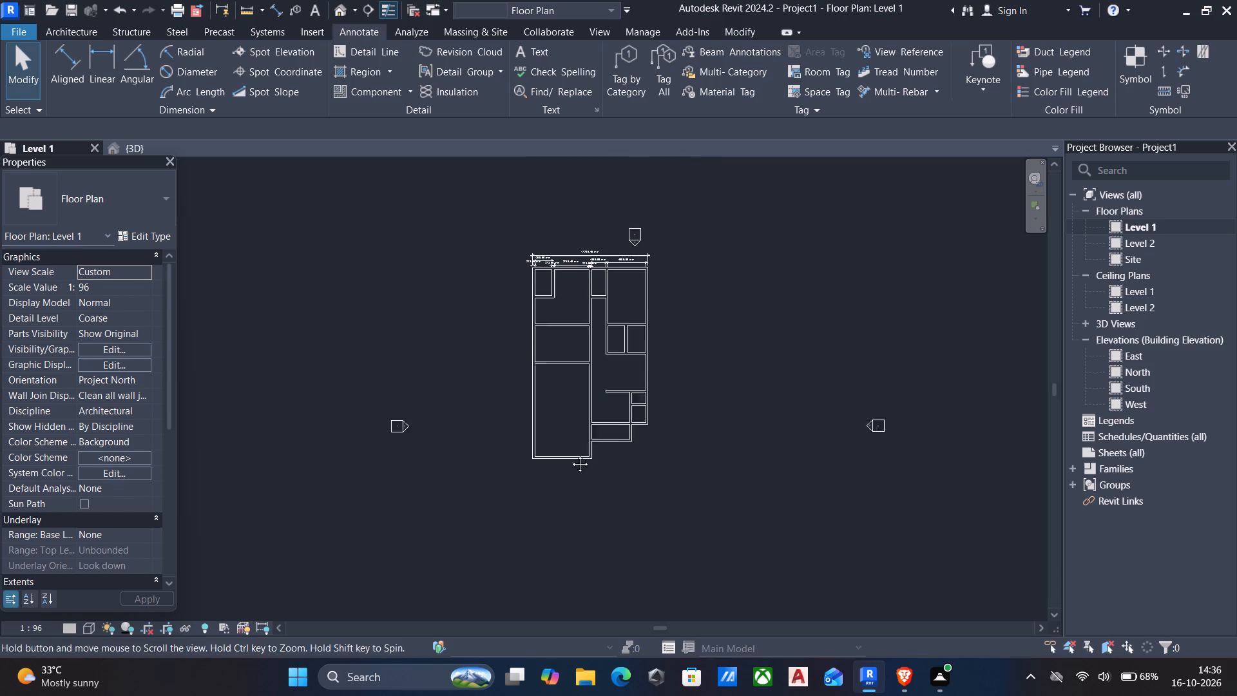
pyautogui.moveTo(570, 454); pyautogui.dragTo(570, 475, button='middle')
pyautogui.scroll(3, 597, 289)
pyautogui.click(591, 280)
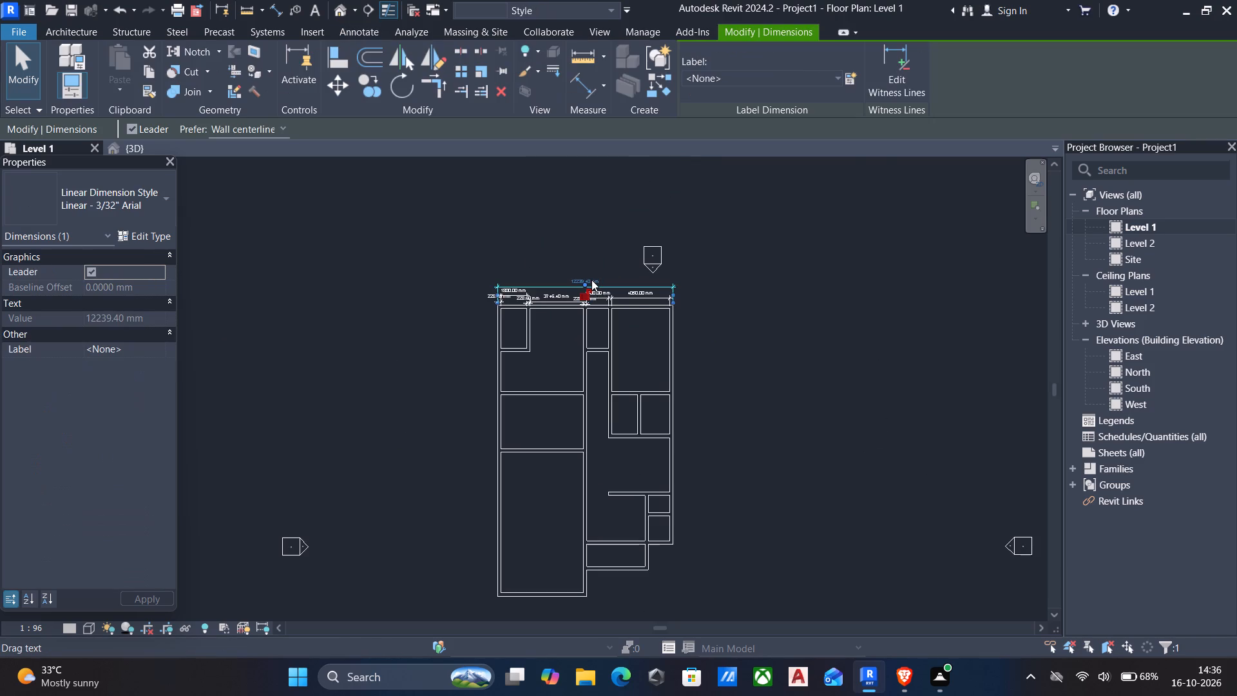
pyautogui.write('sa')
pyautogui.press('Delete')
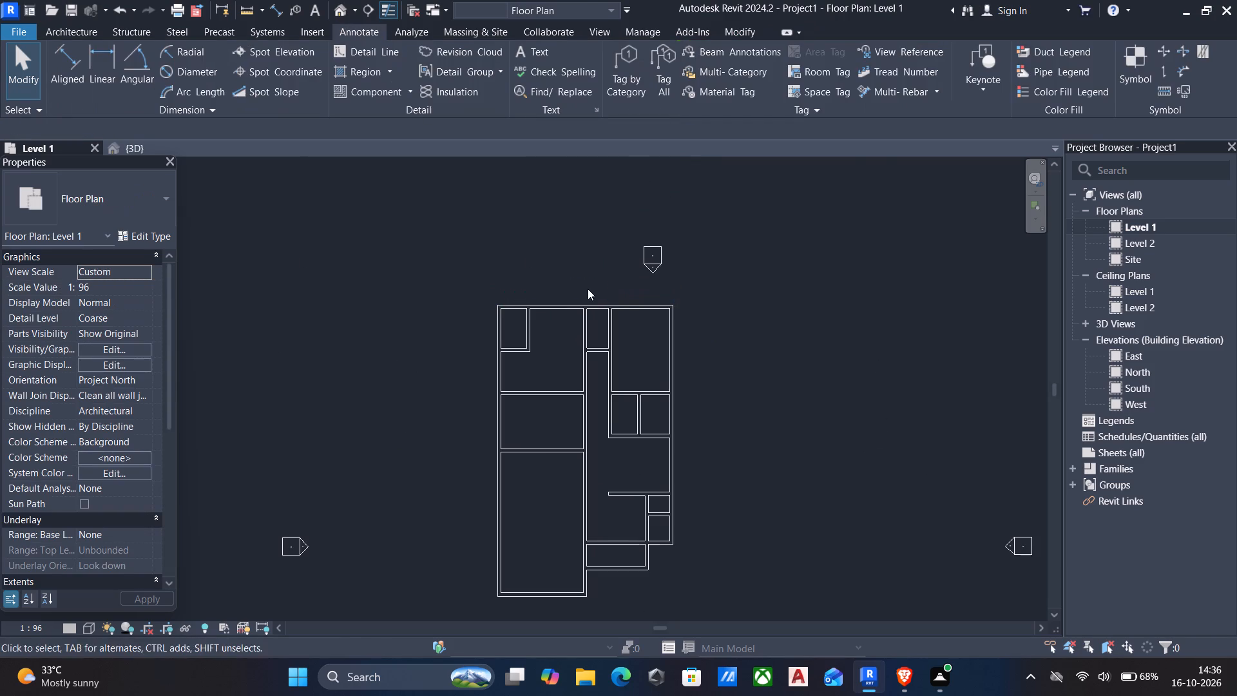
# Move all the floor plan's walls together to the southeast, placing them between the four elevation markers.
pyautogui.moveTo(553, 346); pyautogui.dragTo(585, 330, button='middle')
pyautogui.moveTo(586, 329); pyautogui.dragTo(586, 296, button='middle')
pyautogui.scroll(-2, 586, 296)
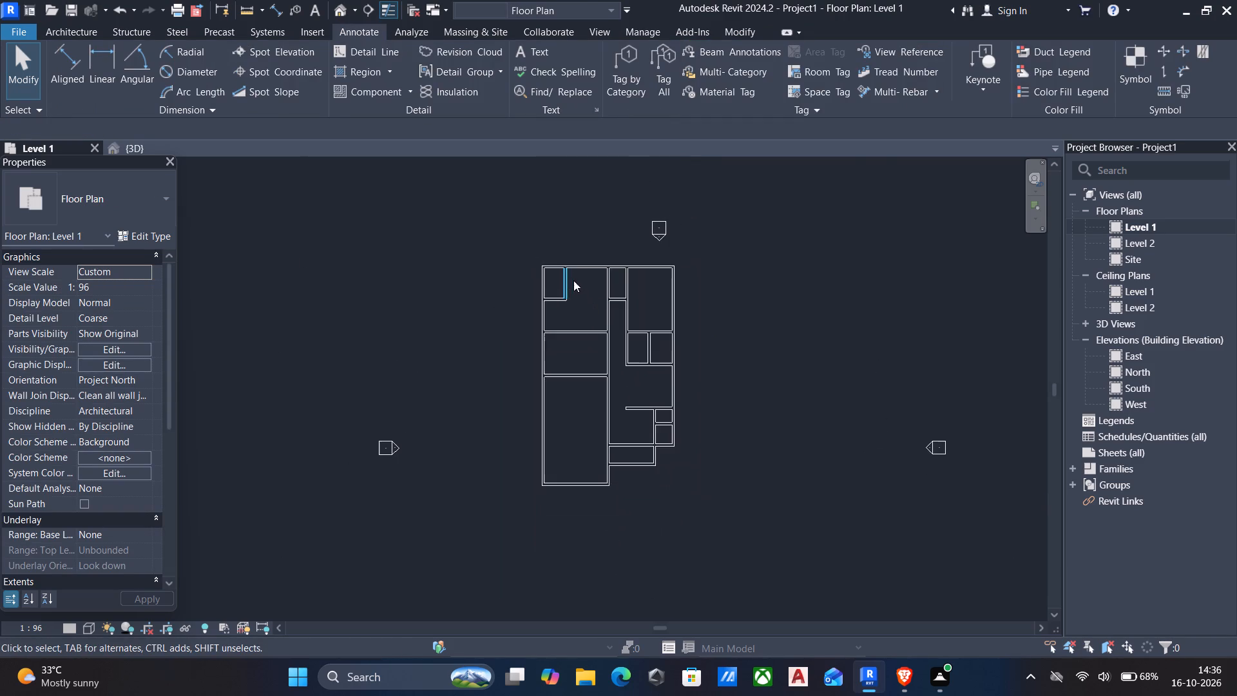
pyautogui.moveTo(526, 245); pyautogui.dragTo(714, 504)
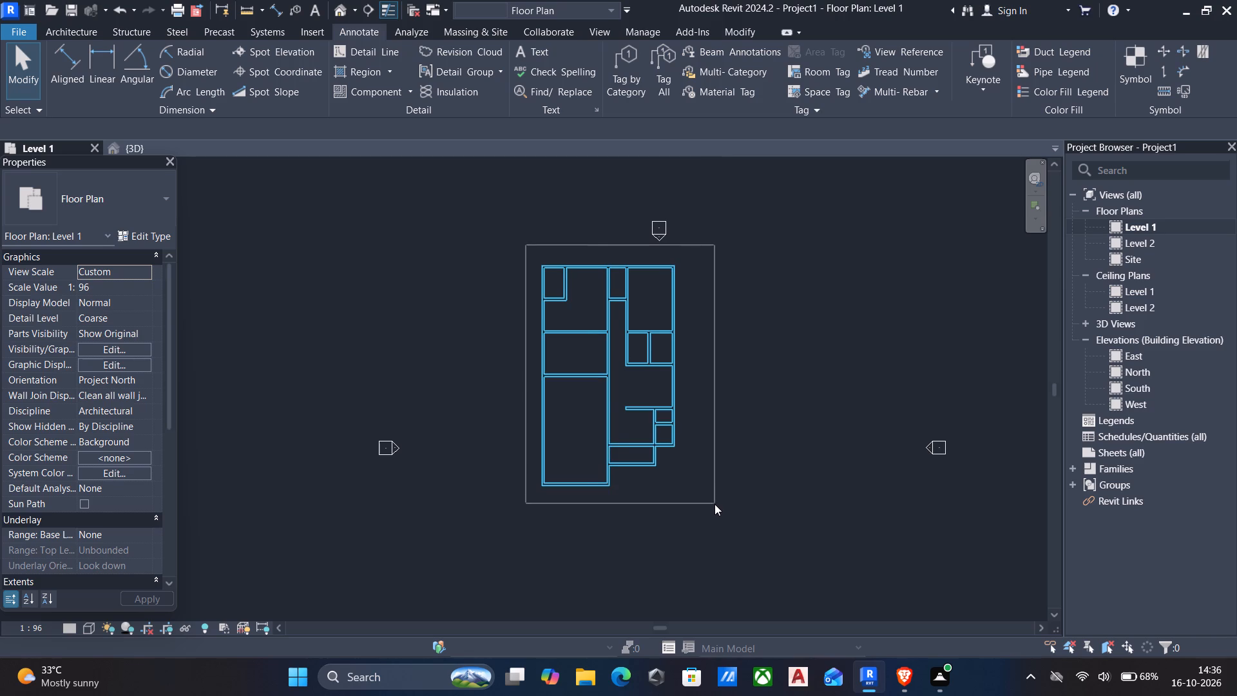
pyautogui.moveTo(714, 504); pyautogui.dragTo(716, 505)
pyautogui.write('mv')
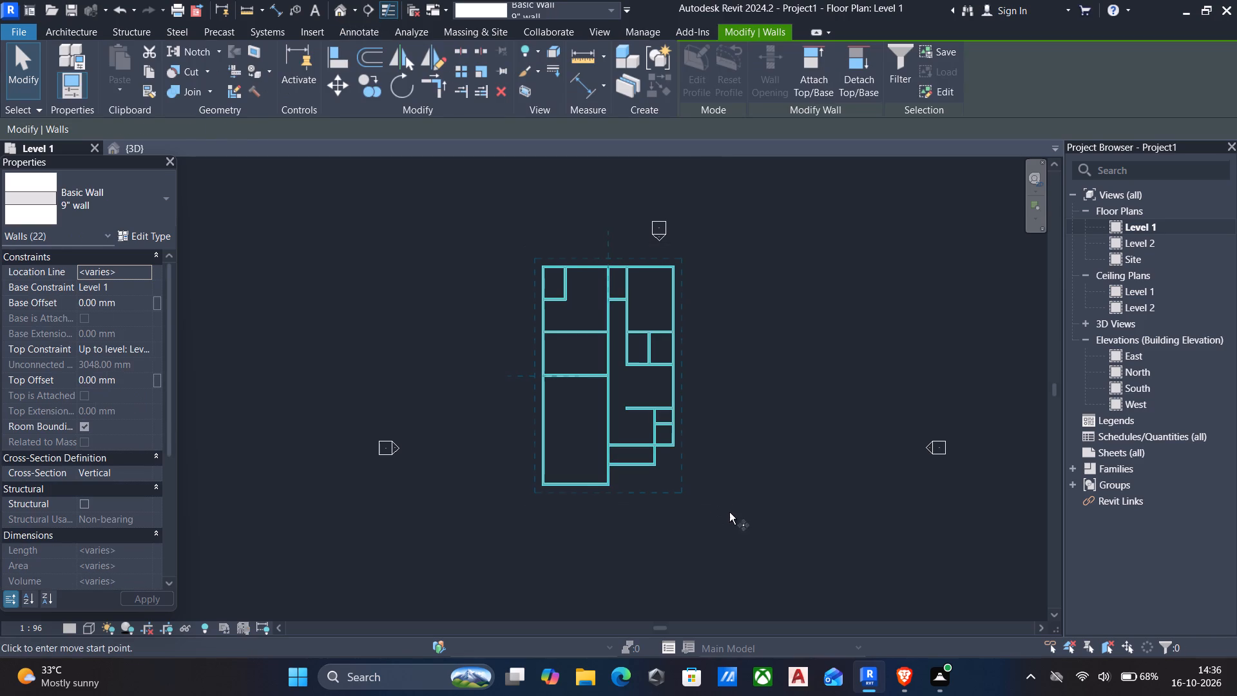
pyautogui.click(681, 491)
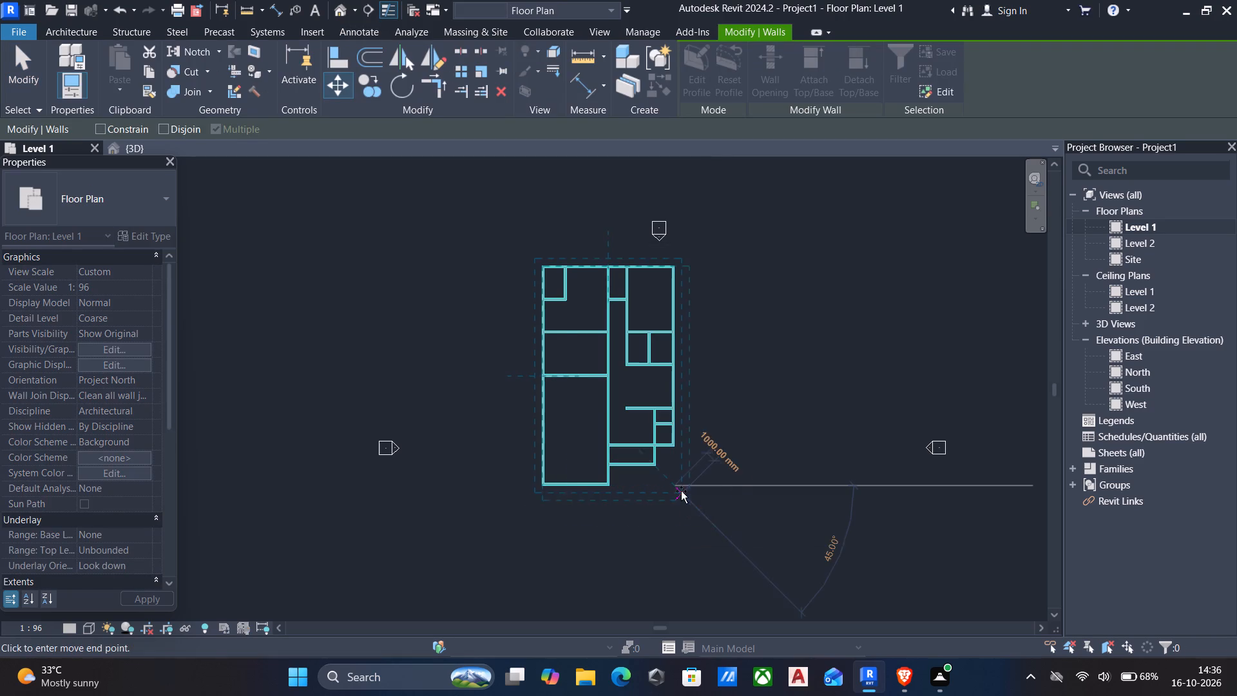
pyautogui.moveTo(708, 544); pyautogui.dragTo(706, 516, button='middle')
pyautogui.scroll(-3, 691, 451)
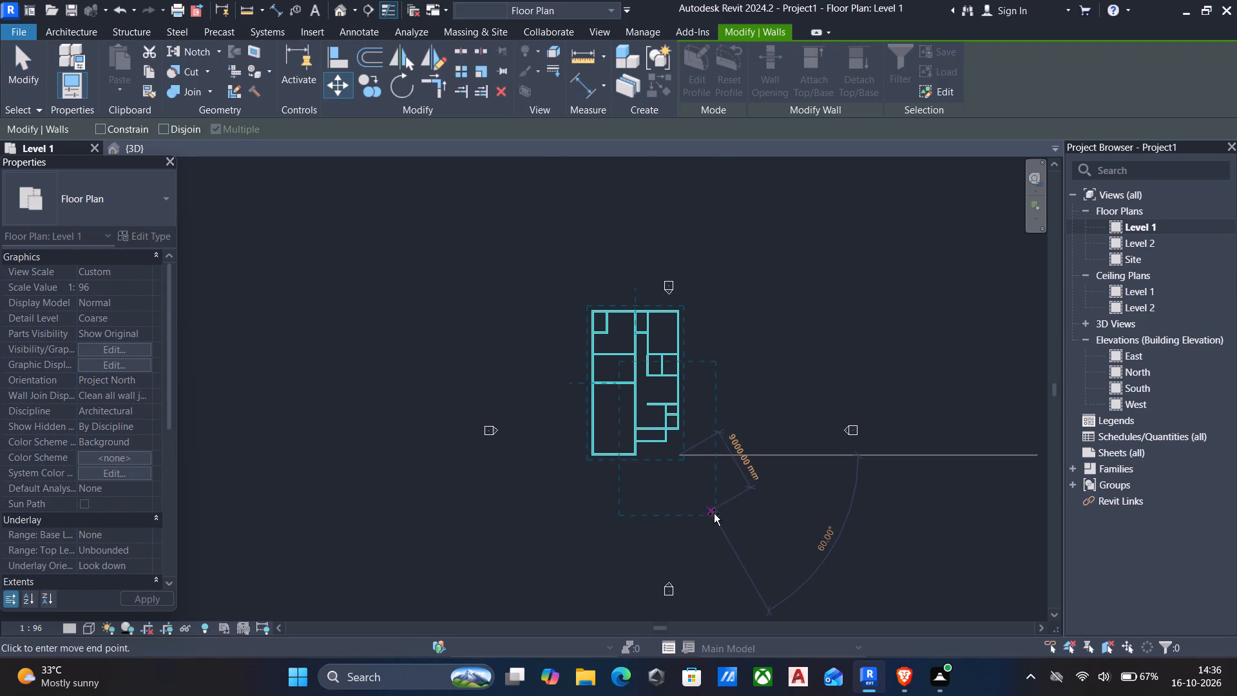
pyautogui.click(720, 515)
pyautogui.press('Escape')
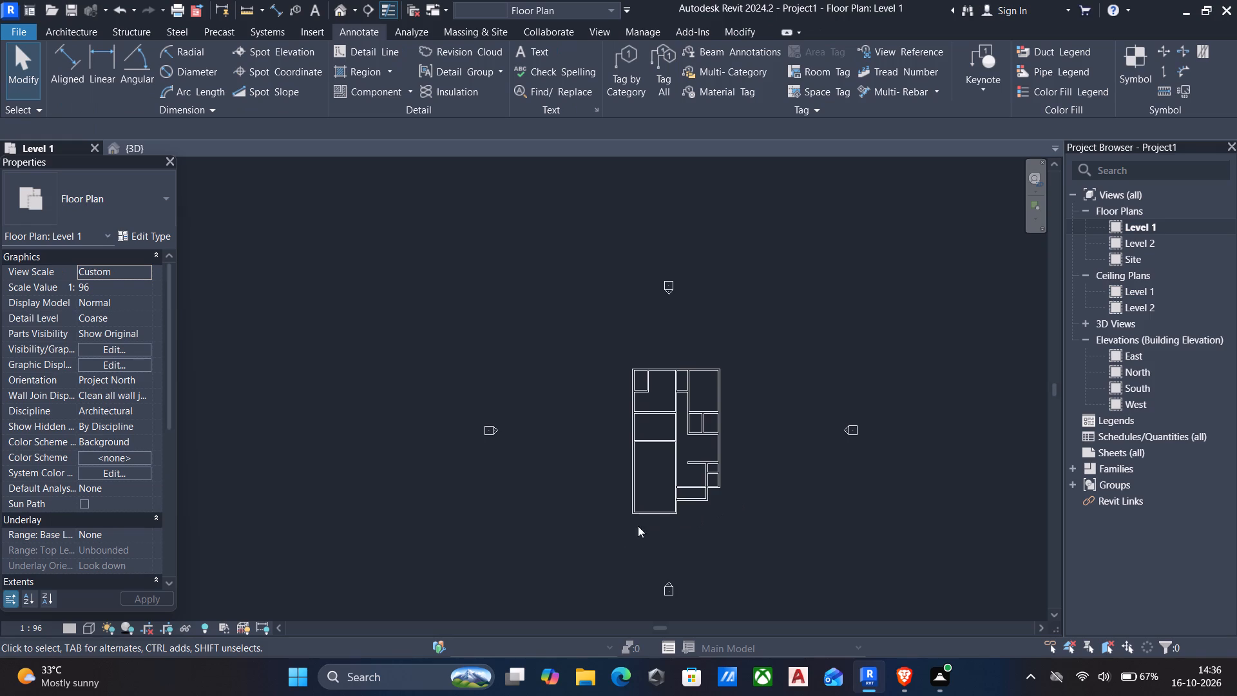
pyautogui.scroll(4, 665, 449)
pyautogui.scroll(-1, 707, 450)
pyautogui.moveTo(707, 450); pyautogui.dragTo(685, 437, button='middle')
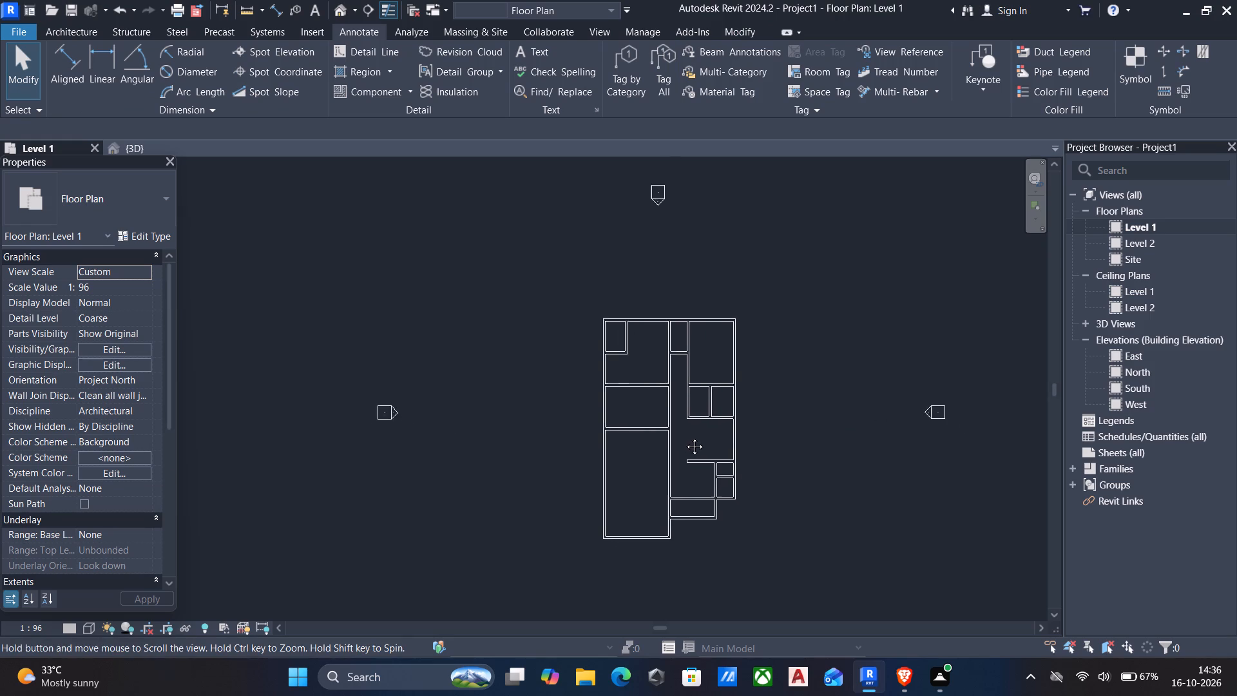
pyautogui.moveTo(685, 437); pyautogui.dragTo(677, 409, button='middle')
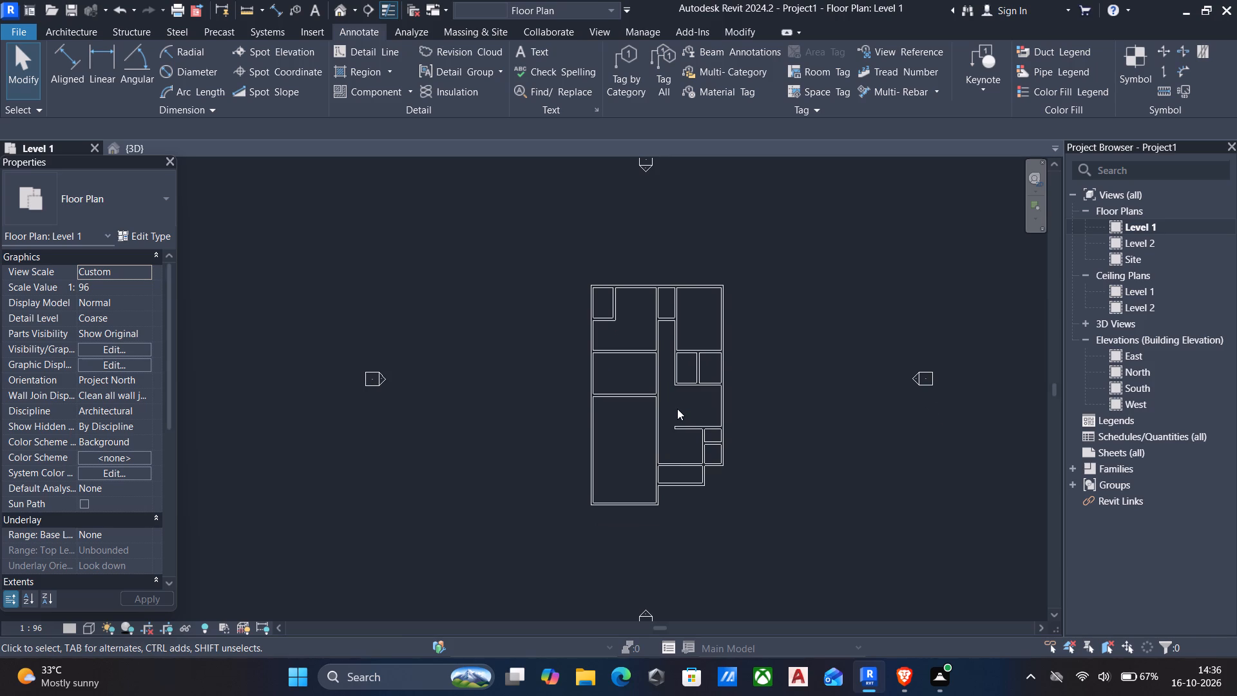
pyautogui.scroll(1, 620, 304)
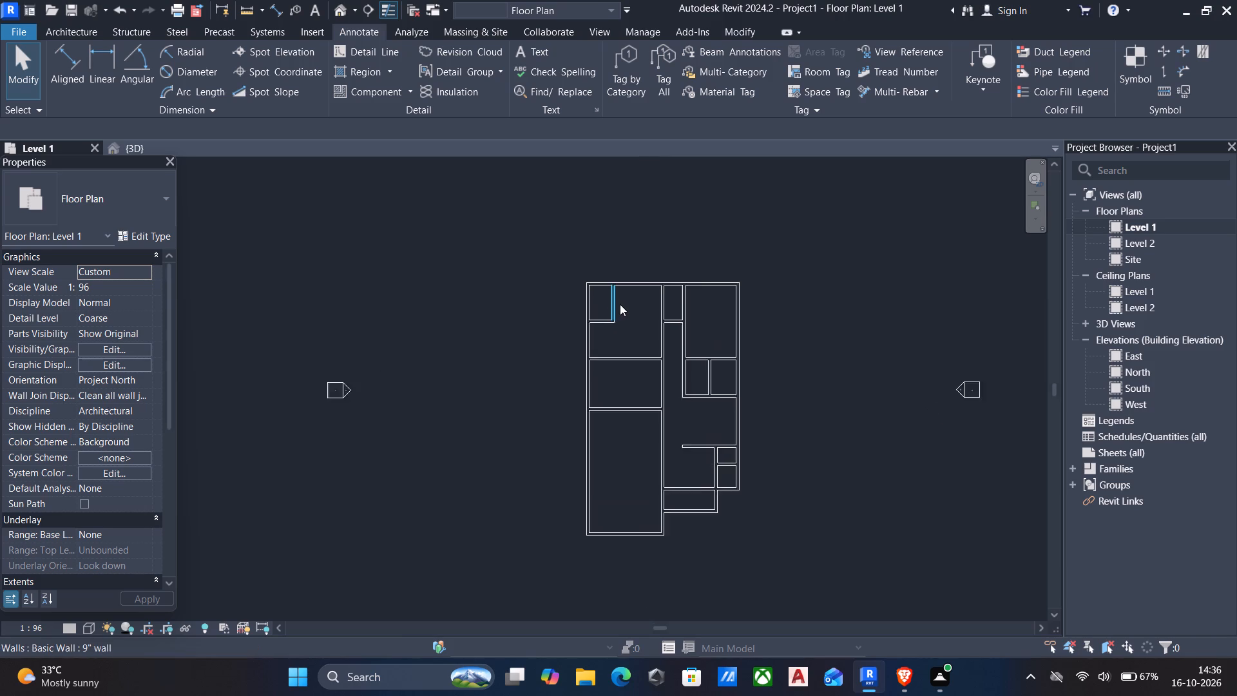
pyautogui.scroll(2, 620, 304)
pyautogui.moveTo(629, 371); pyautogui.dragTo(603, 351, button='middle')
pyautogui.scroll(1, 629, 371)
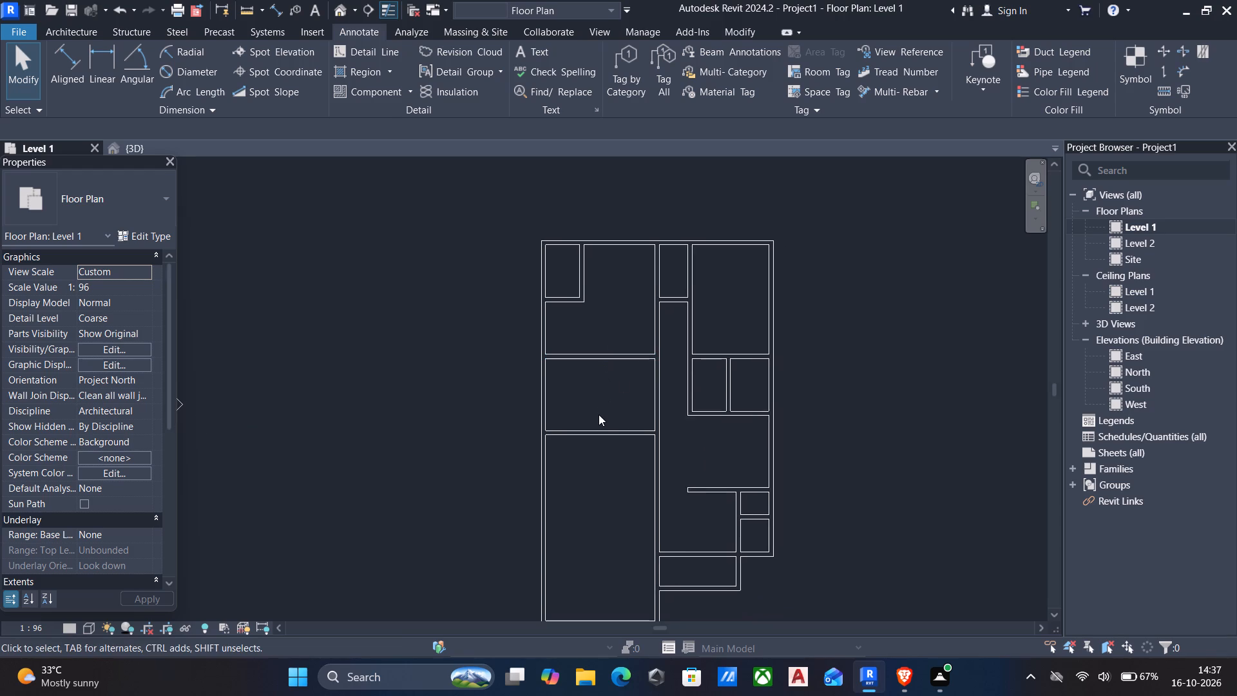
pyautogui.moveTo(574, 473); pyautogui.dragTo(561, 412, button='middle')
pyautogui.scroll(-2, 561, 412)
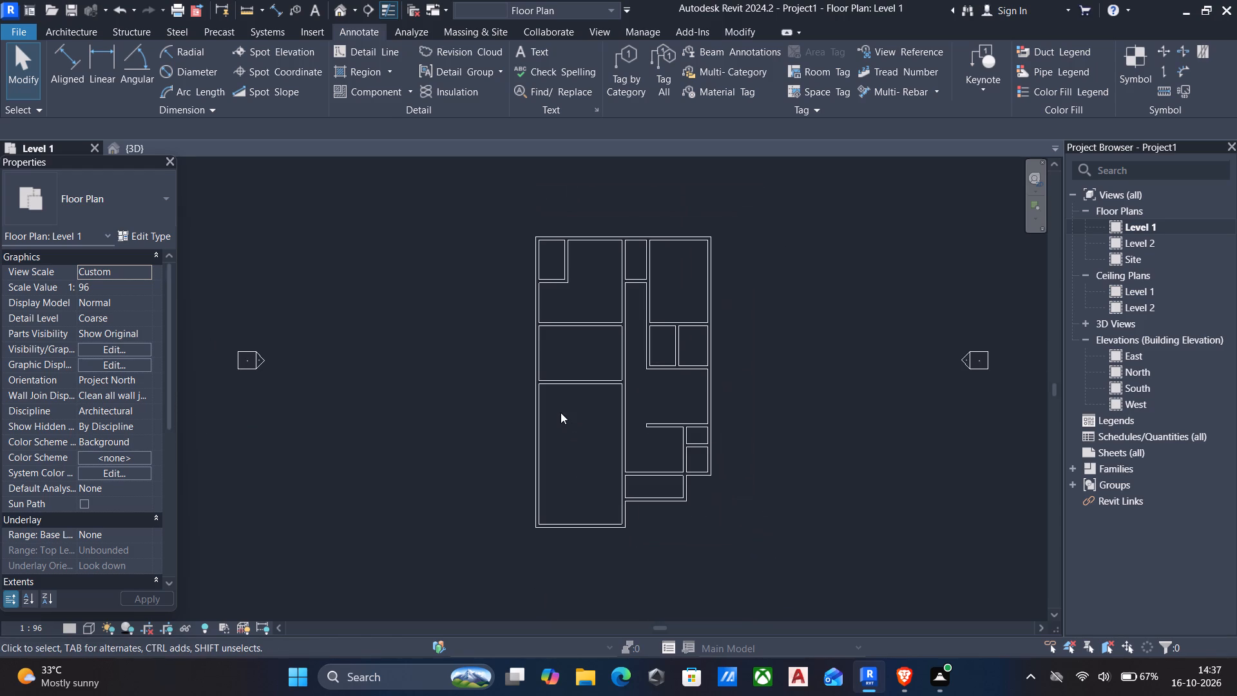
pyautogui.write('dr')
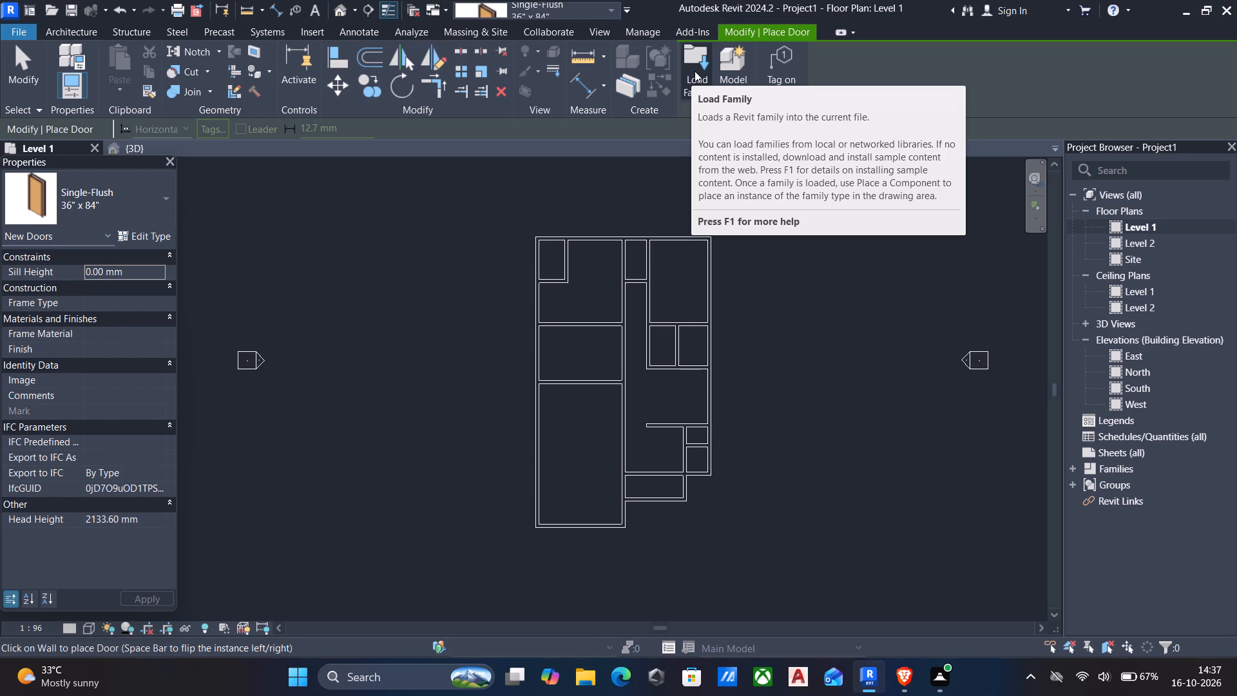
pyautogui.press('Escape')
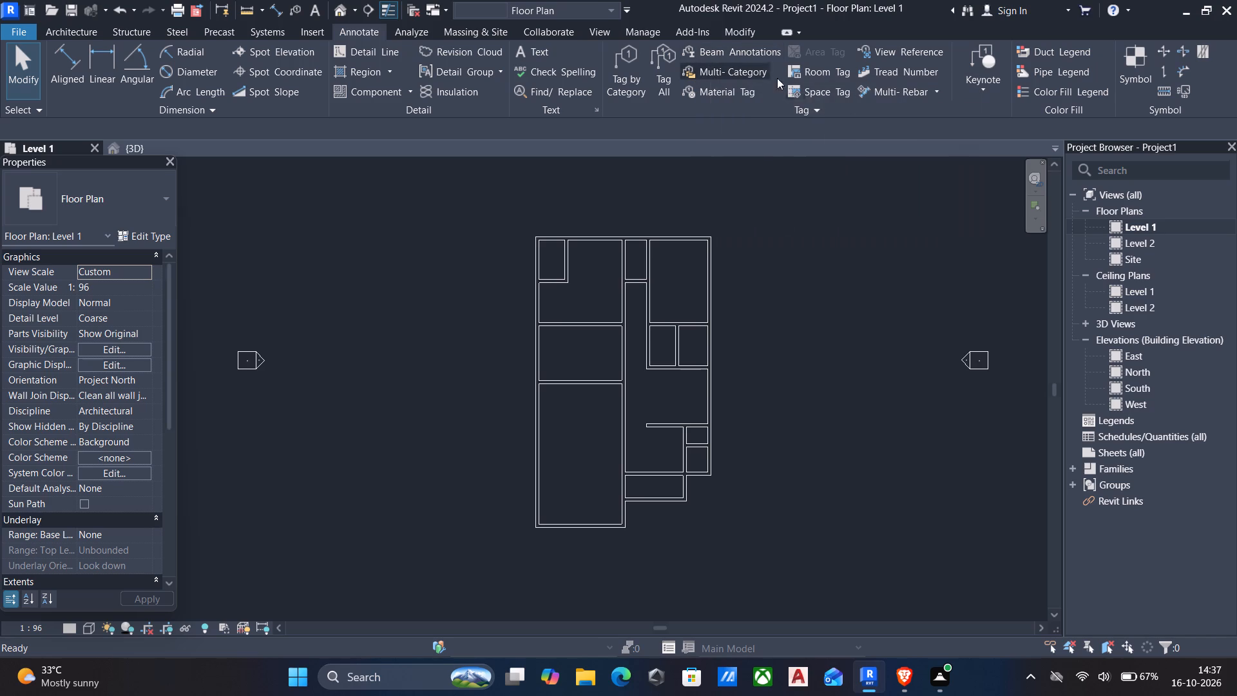
# Open the South elevation and set Level 2's height above Level 1 to 600 mm.
pyautogui.doubleClick(1145, 394)
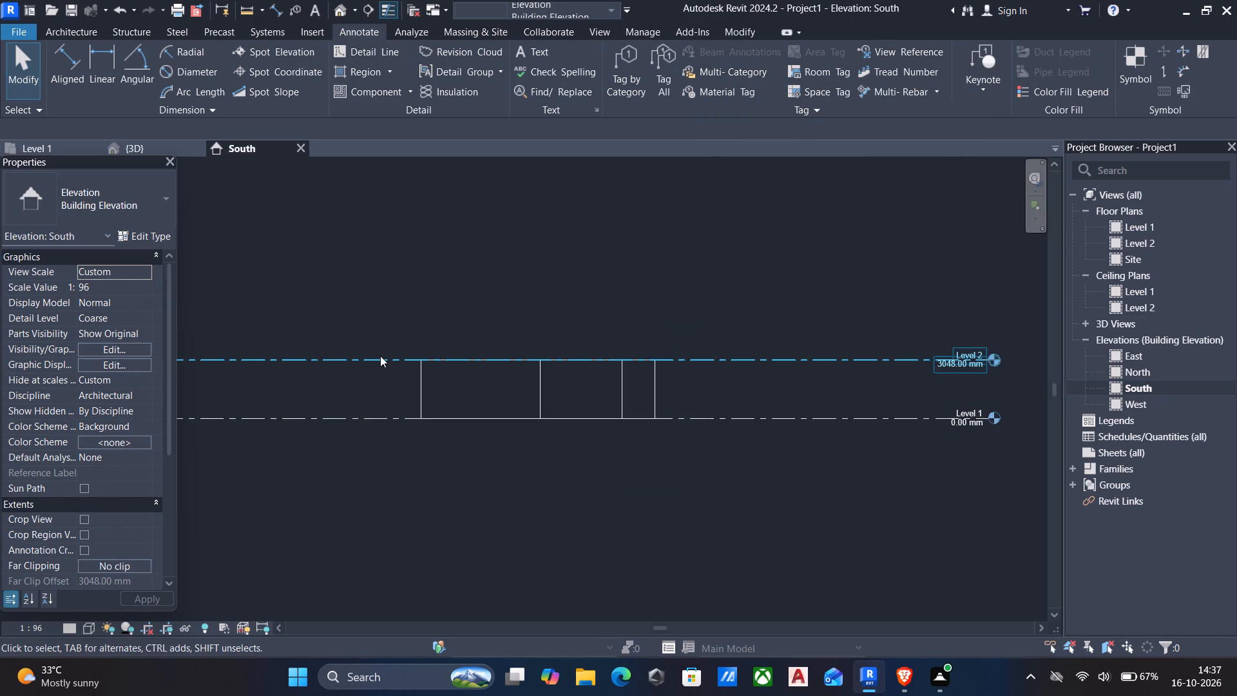
pyautogui.click(380, 356)
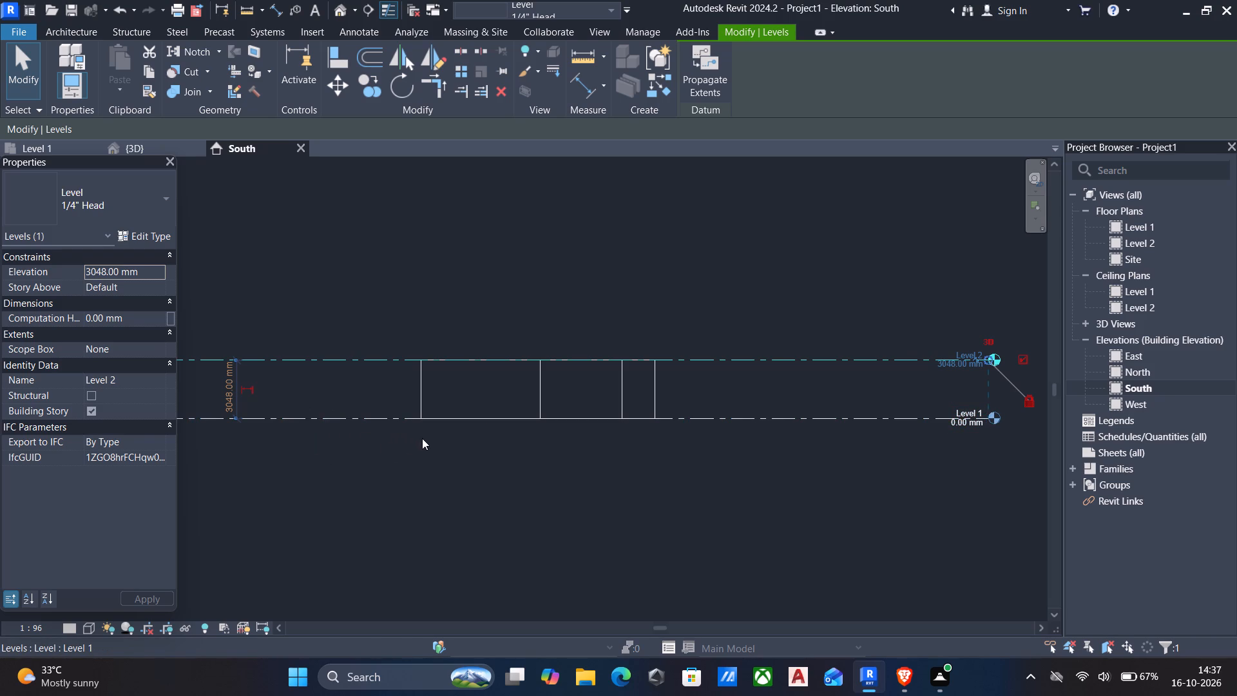
pyautogui.moveTo(422, 438); pyautogui.dragTo(444, 385, button='middle')
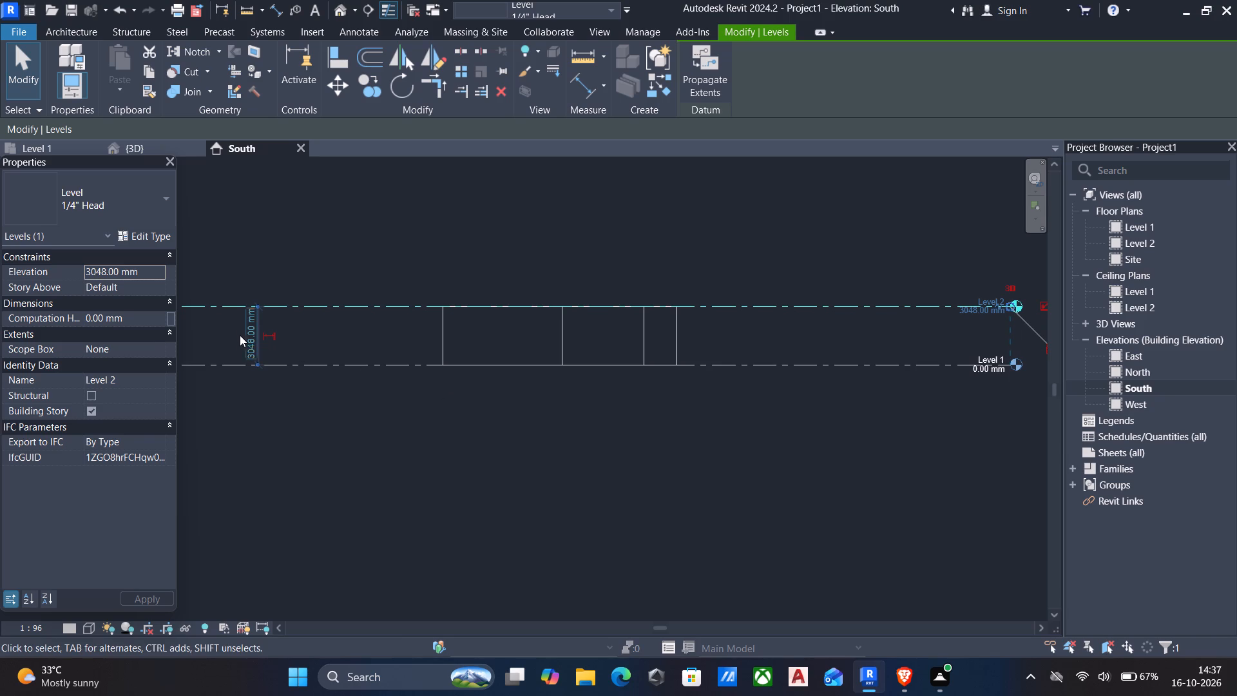
pyautogui.click(253, 349)
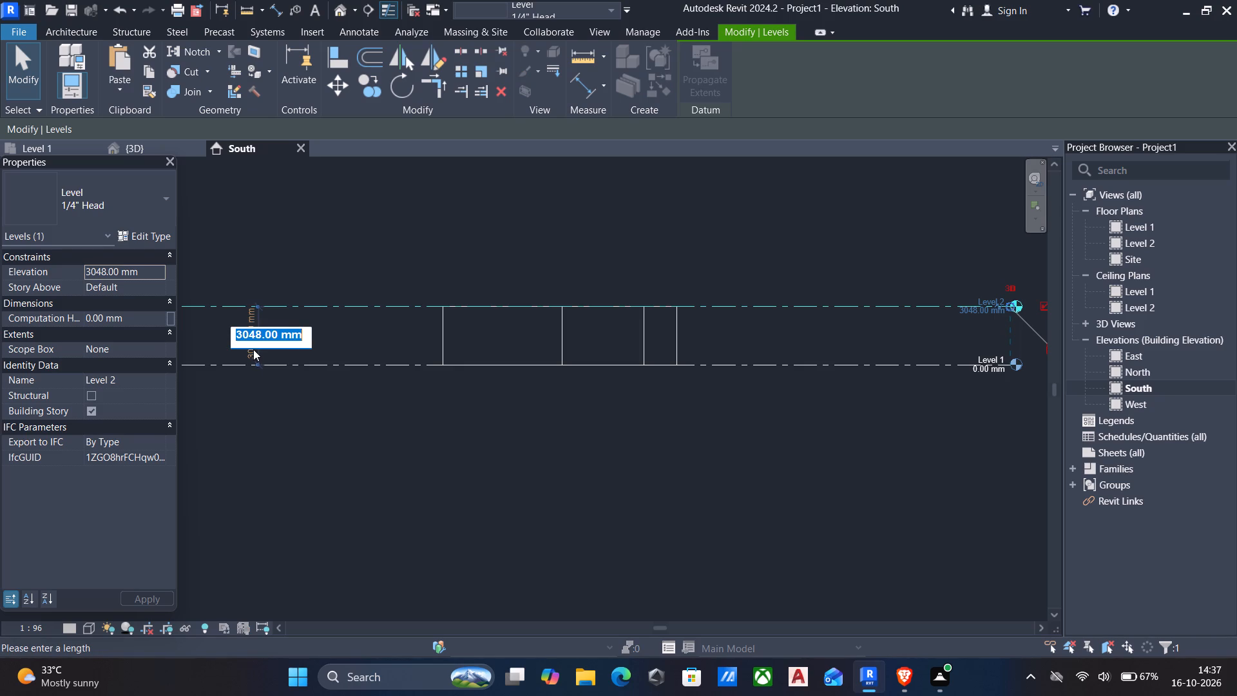
pyautogui.press('BackSpace')
pyautogui.write('600')
pyautogui.press('Return')
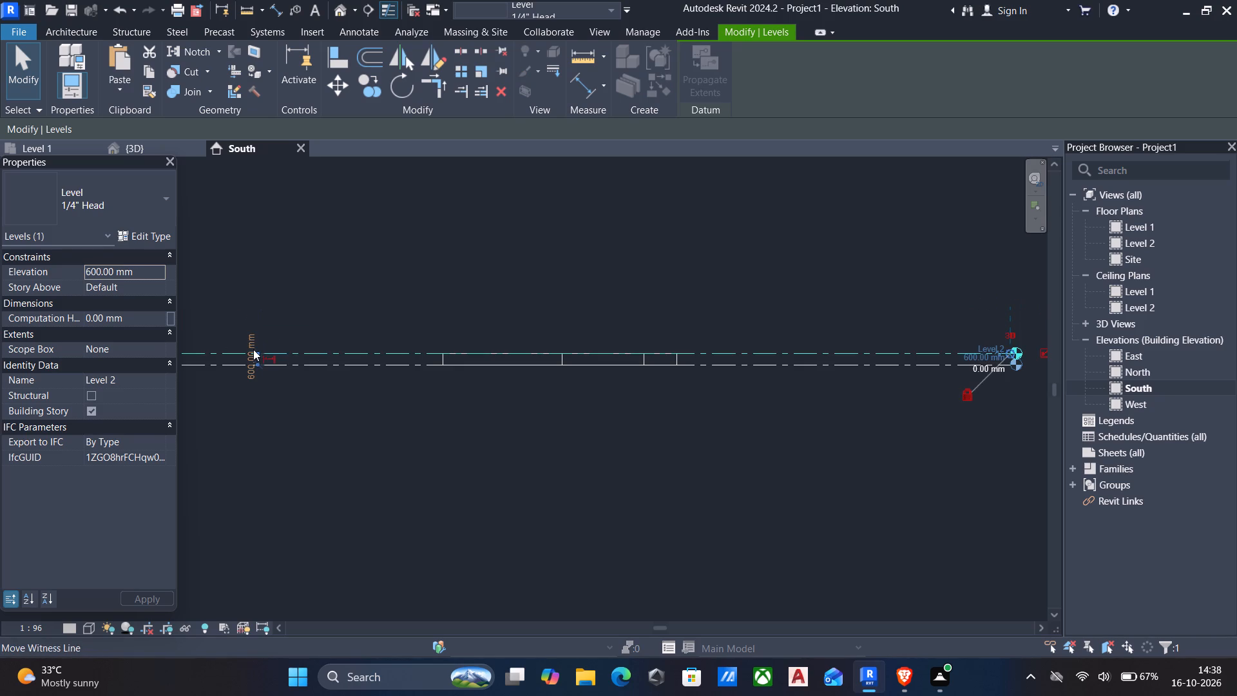
pyautogui.press('Escape')
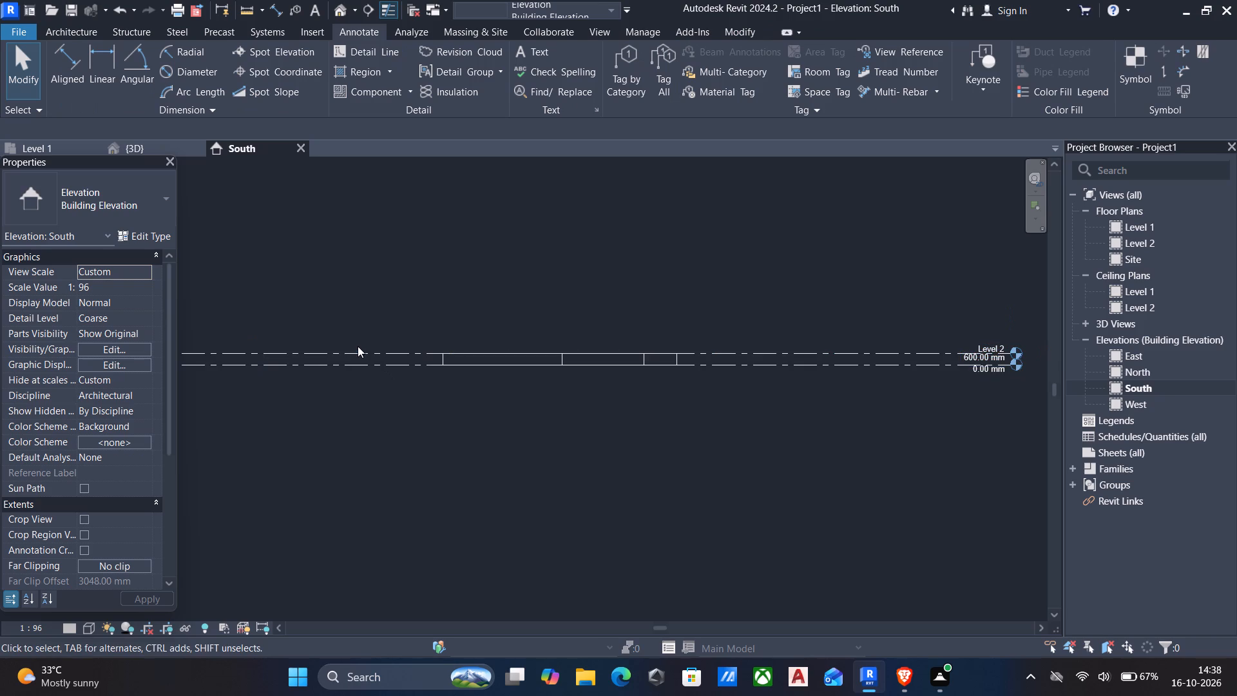
# Create two levels above Level 2 by picking lines with a 3750 mm offset, at elevations 4350 mm and 8100 mm.
pyautogui.click(358, 350)
pyautogui.write('ll')
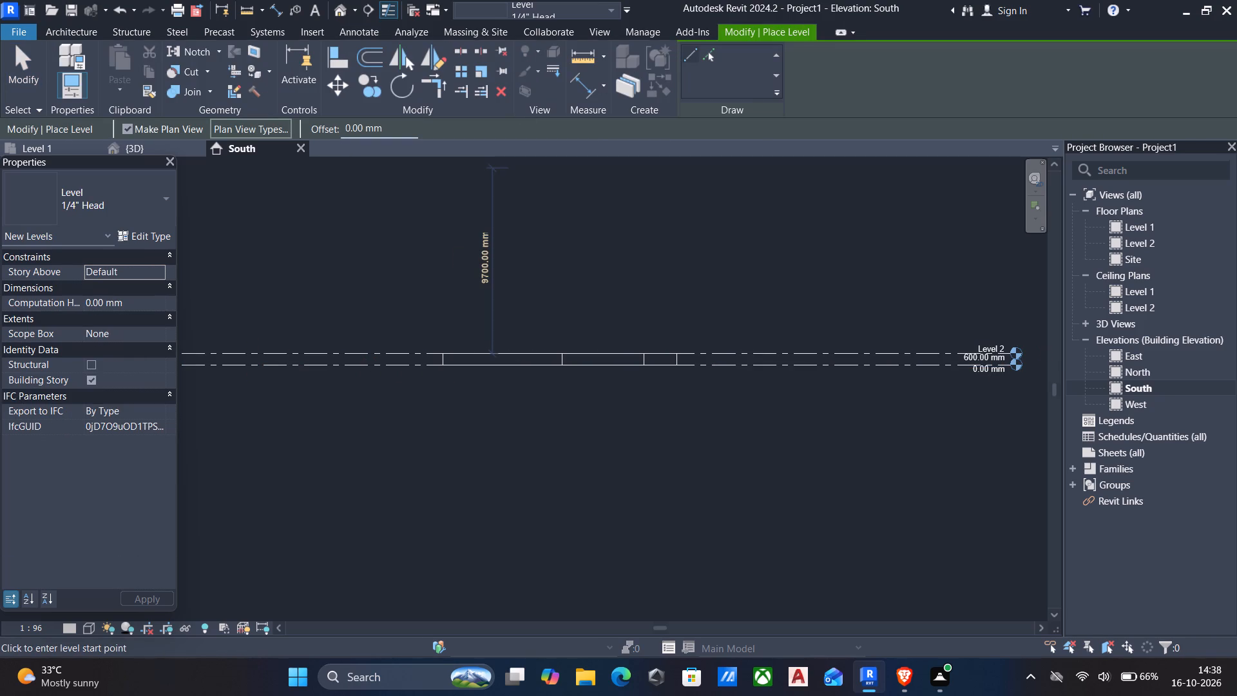
pyautogui.moveTo(394, 128); pyautogui.dragTo(177, 135)
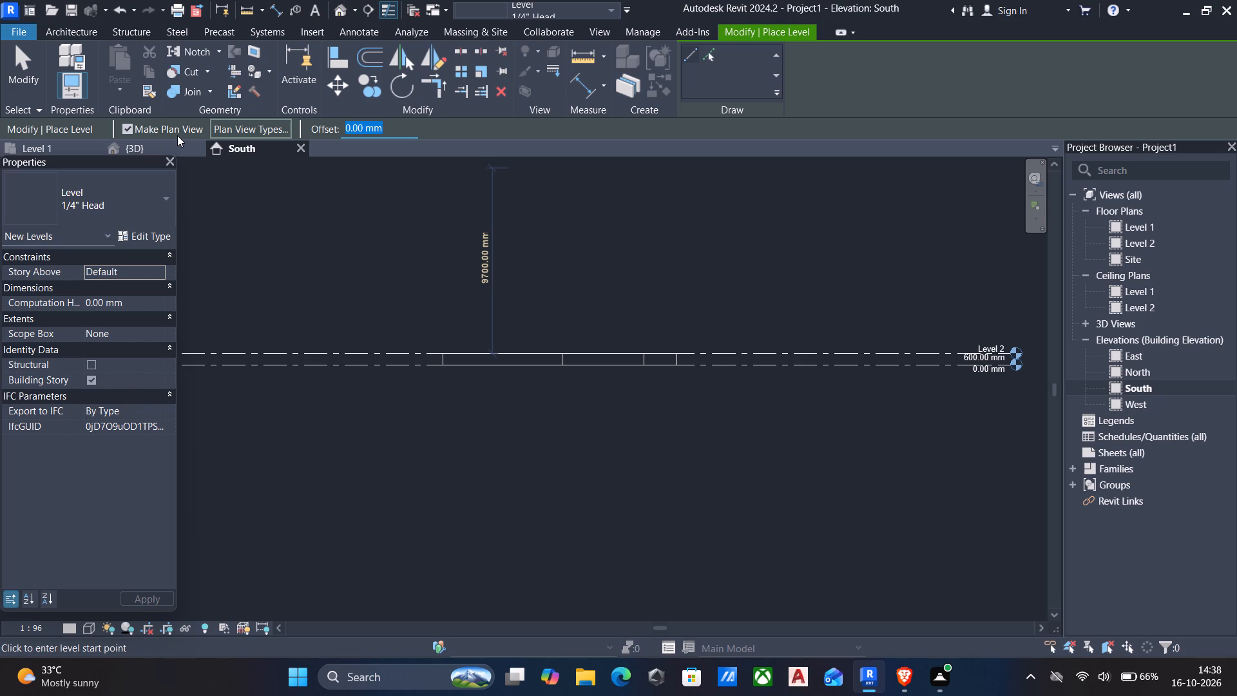
pyautogui.press('3')
pyautogui.write('750')
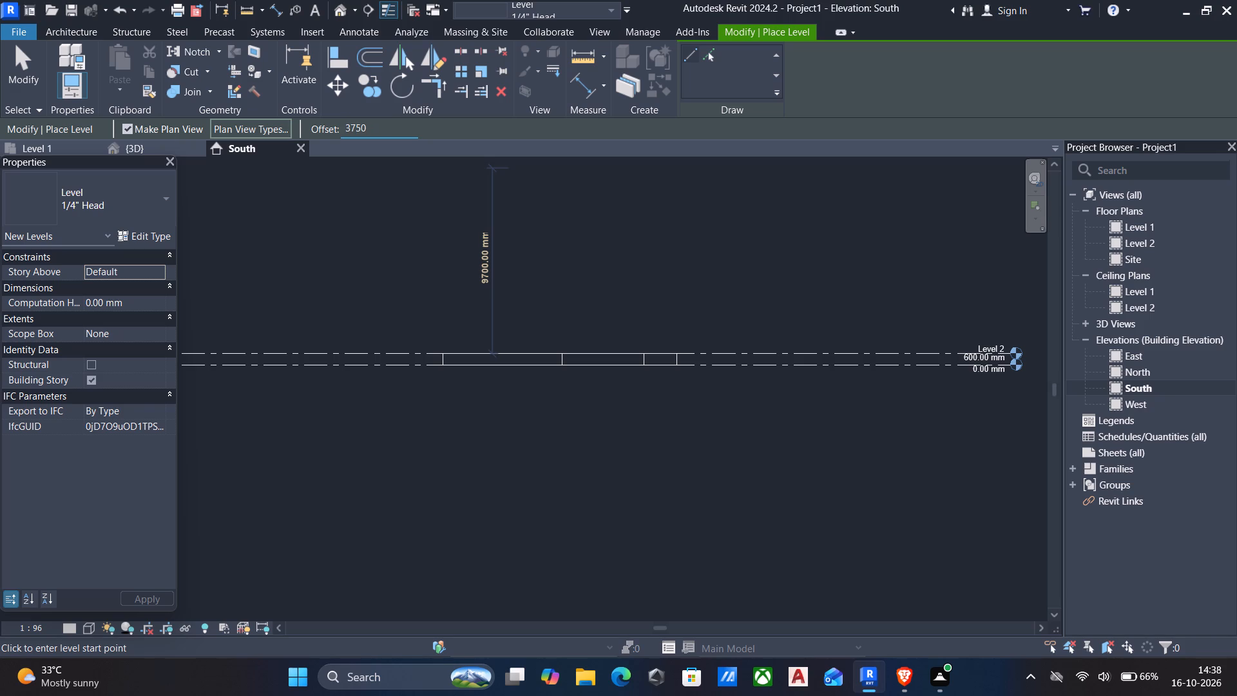
pyautogui.press('Return')
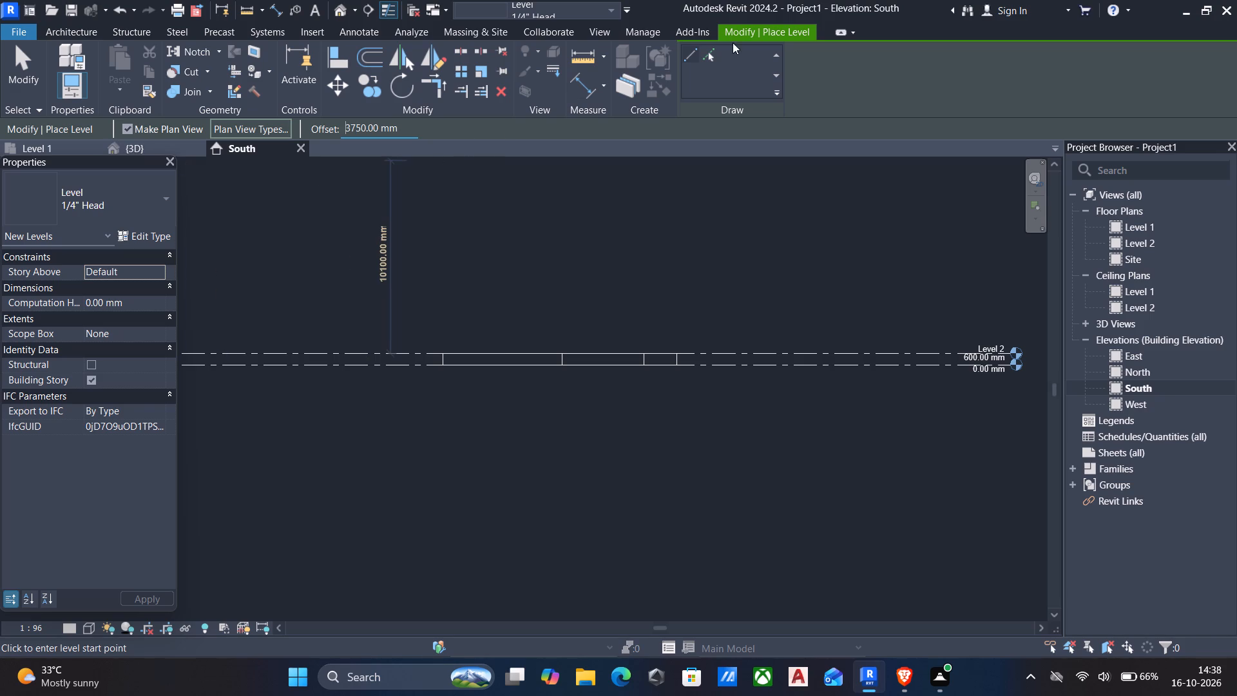
pyautogui.click(713, 48)
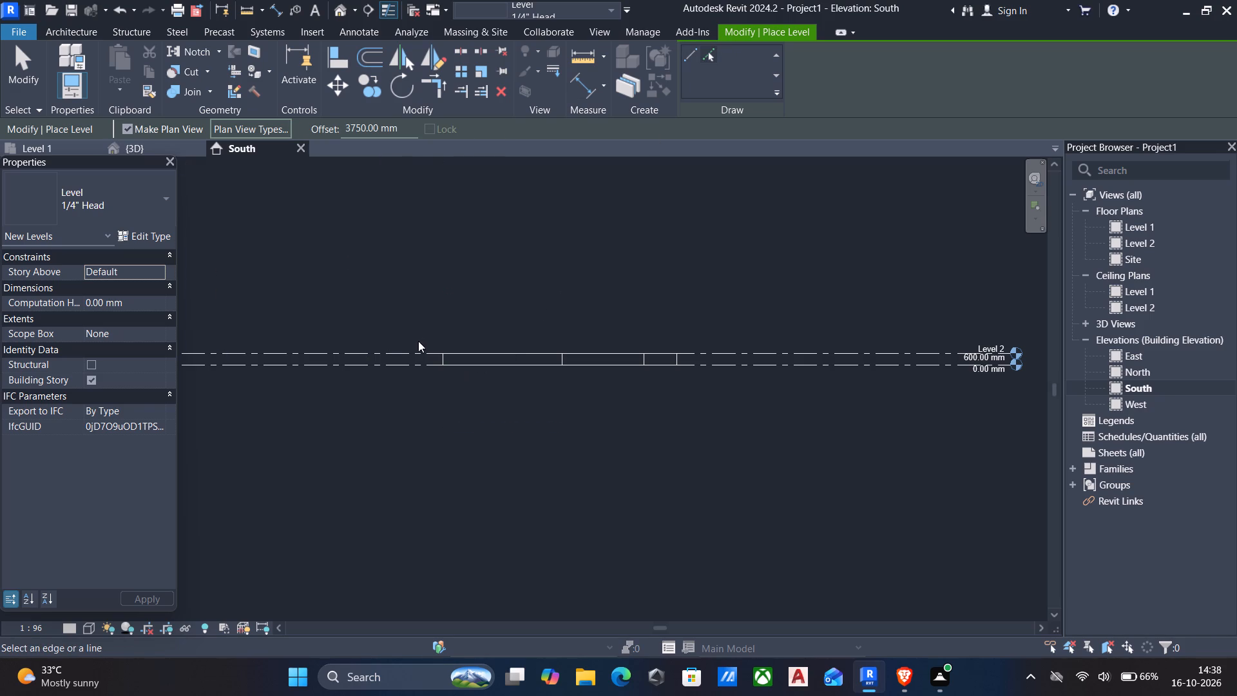
pyautogui.click(376, 352)
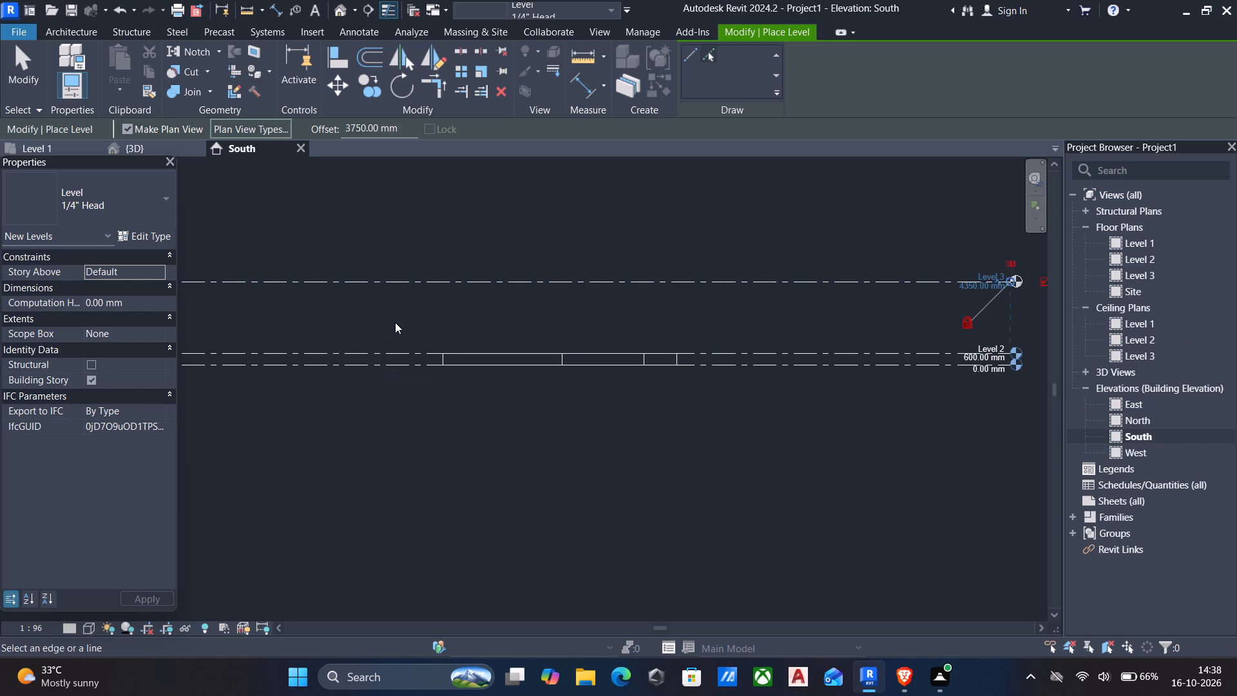
pyautogui.moveTo(398, 320); pyautogui.dragTo(616, 293, button='middle')
pyautogui.scroll(-3, 617, 293)
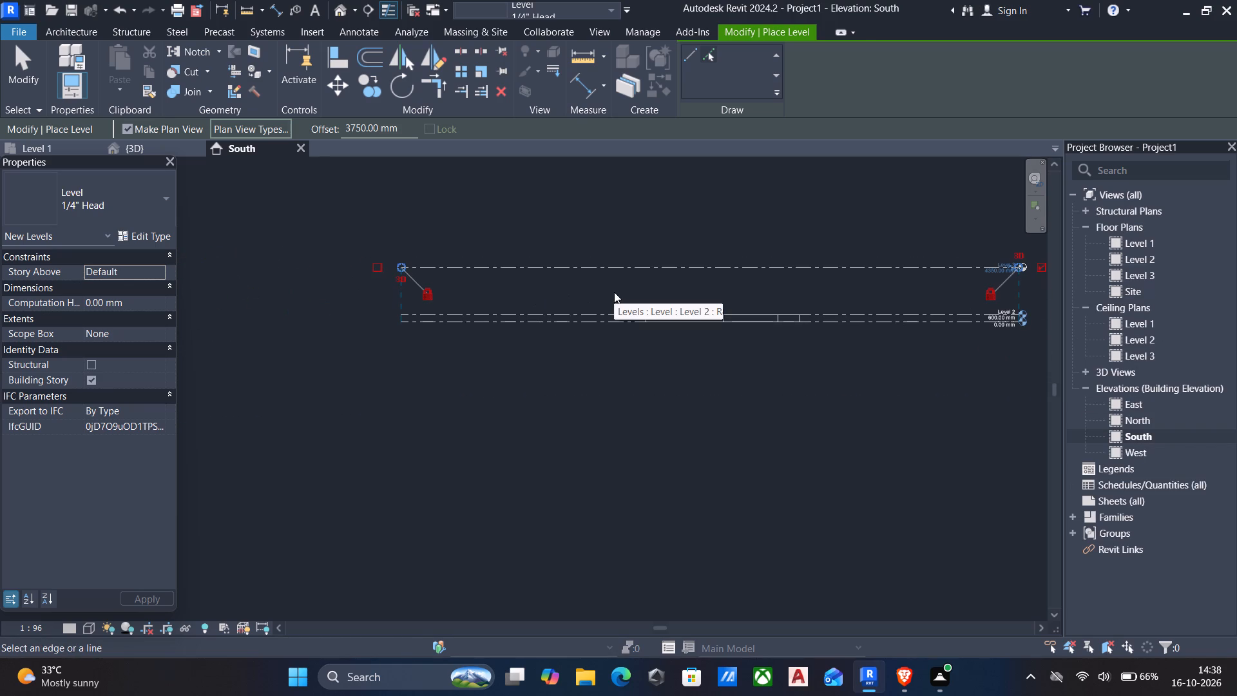
pyautogui.click(568, 264)
pyautogui.moveTo(564, 296); pyautogui.dragTo(485, 322, button='middle')
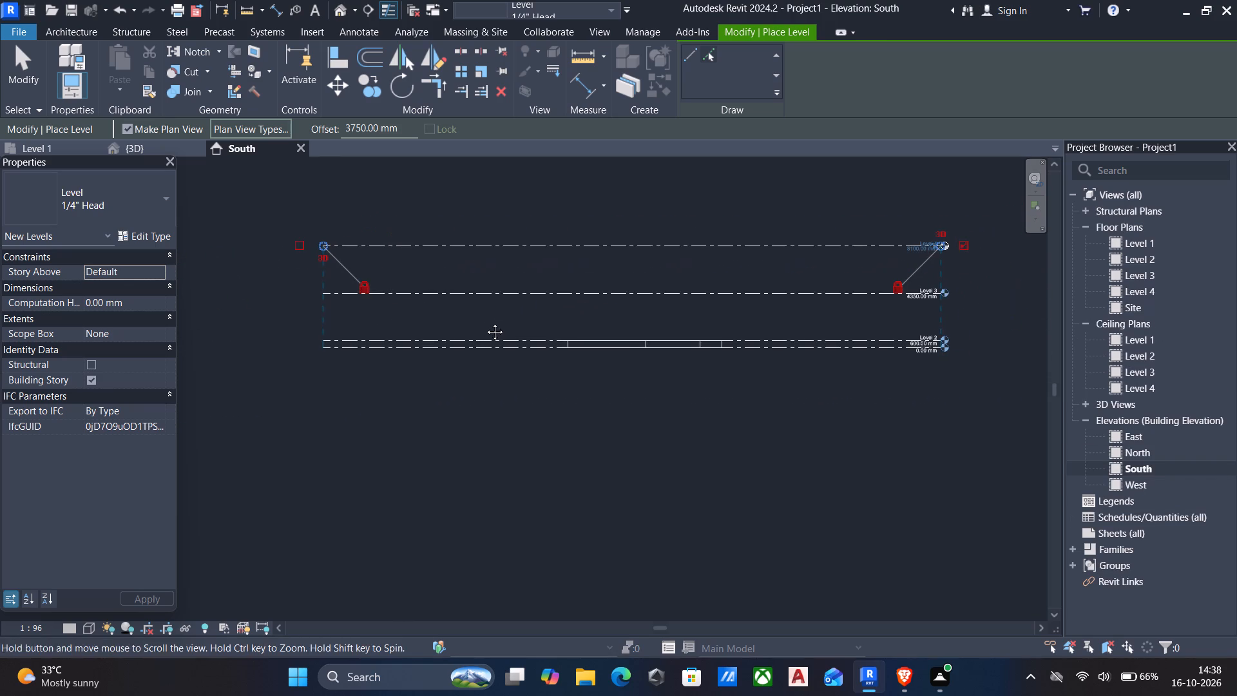
pyautogui.moveTo(485, 322); pyautogui.dragTo(484, 323, button='middle')
pyautogui.scroll(3, 918, 257)
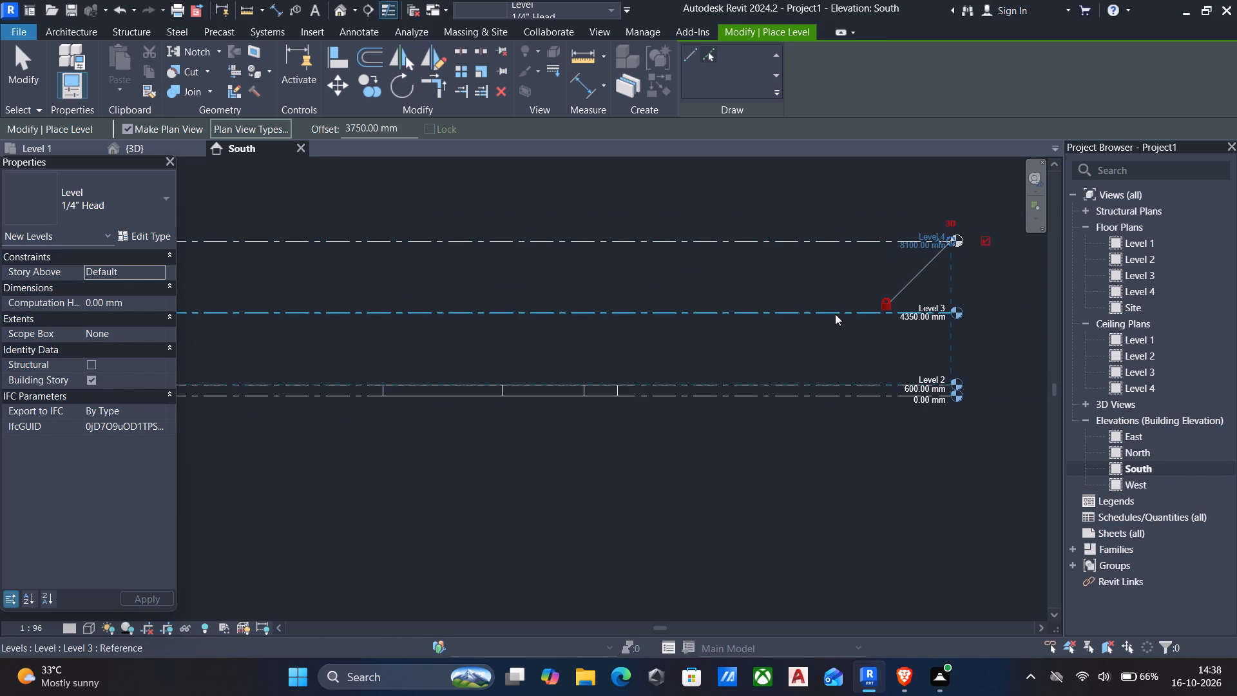
pyautogui.scroll(1, 830, 365)
pyautogui.moveTo(830, 365); pyautogui.dragTo(819, 285, button='middle')
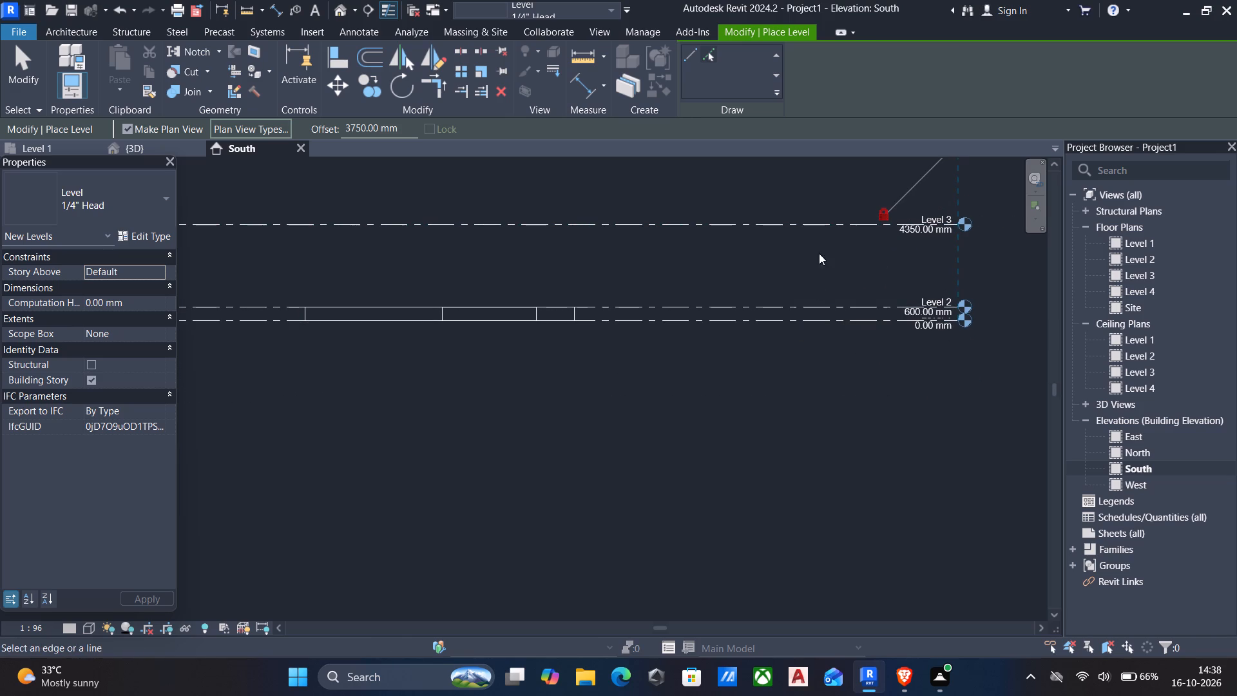
pyautogui.press('Escape')
# Add two more levels offset 3750 mm from the 4350 mm level, one above and one below it.
pyautogui.click(745, 224)
pyautogui.scroll(-2, 483, 289)
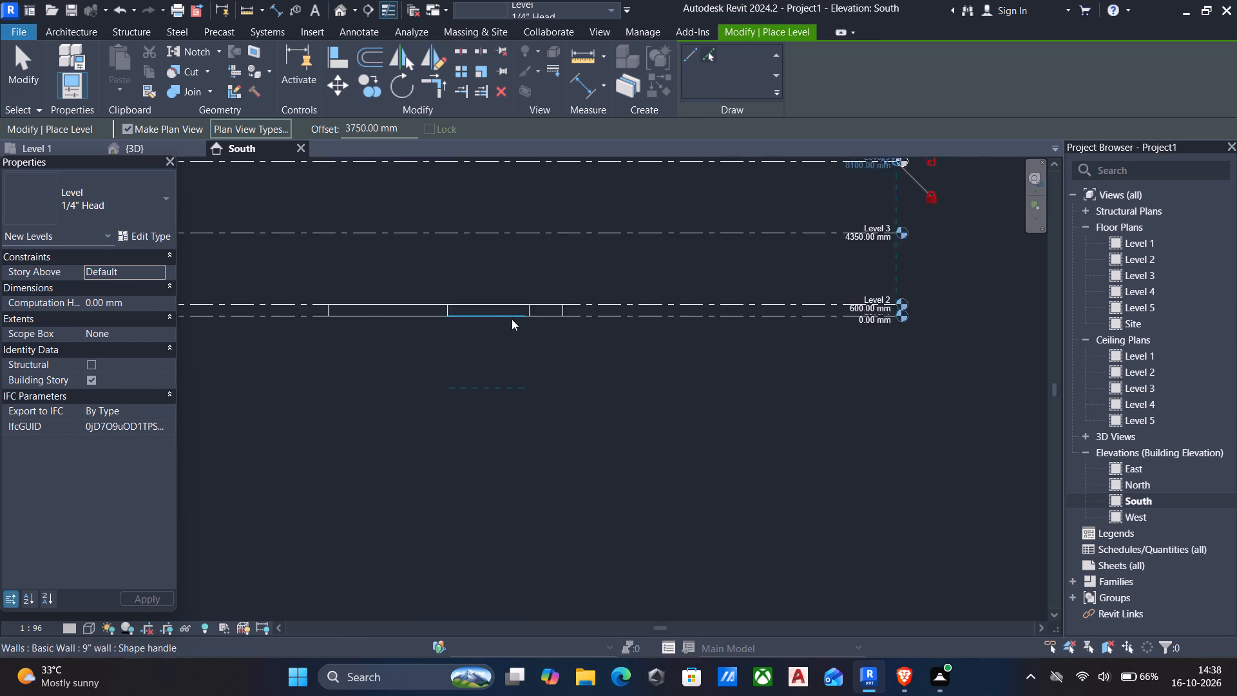
pyautogui.scroll(-2, 512, 319)
pyautogui.moveTo(432, 337); pyautogui.dragTo(814, 366, button='middle')
pyautogui.moveTo(742, 351); pyautogui.dragTo(604, 335, button='middle')
pyautogui.press('Escape')
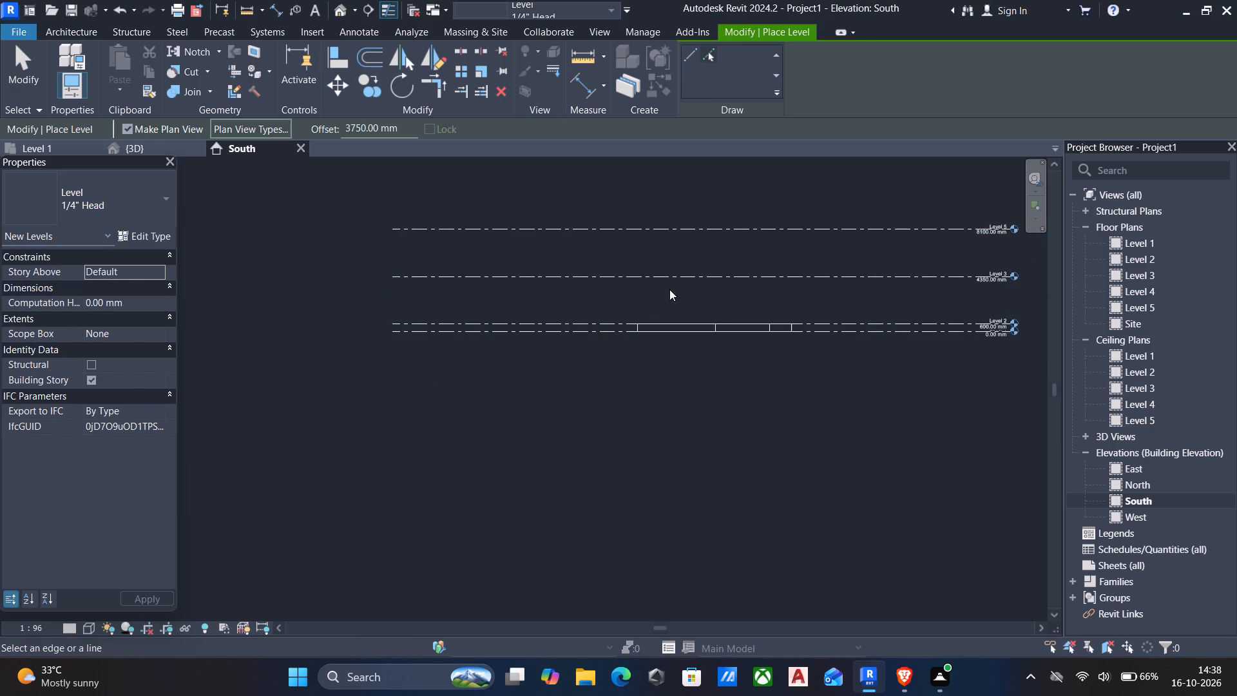
pyautogui.click(680, 282)
pyautogui.press('Escape')
pyautogui.press('Escape')
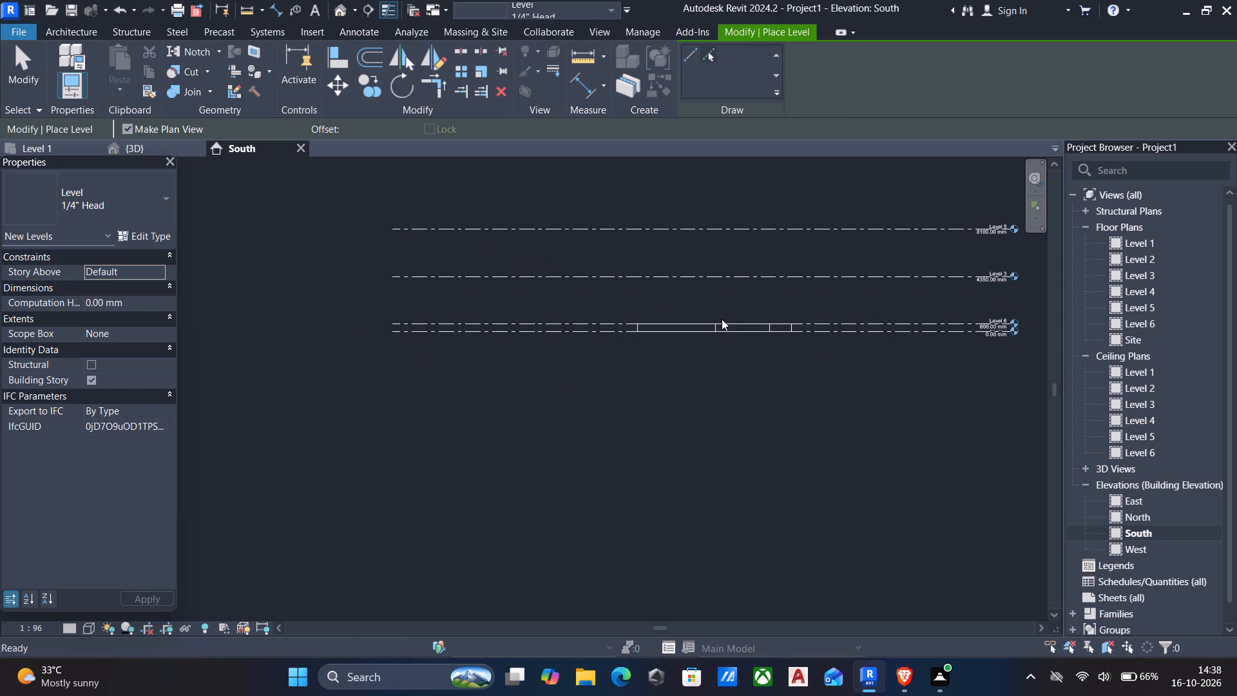
# Select the 4350 mm level and examine its spacing to the levels above and below.
pyautogui.click(712, 285)
pyautogui.click(702, 280)
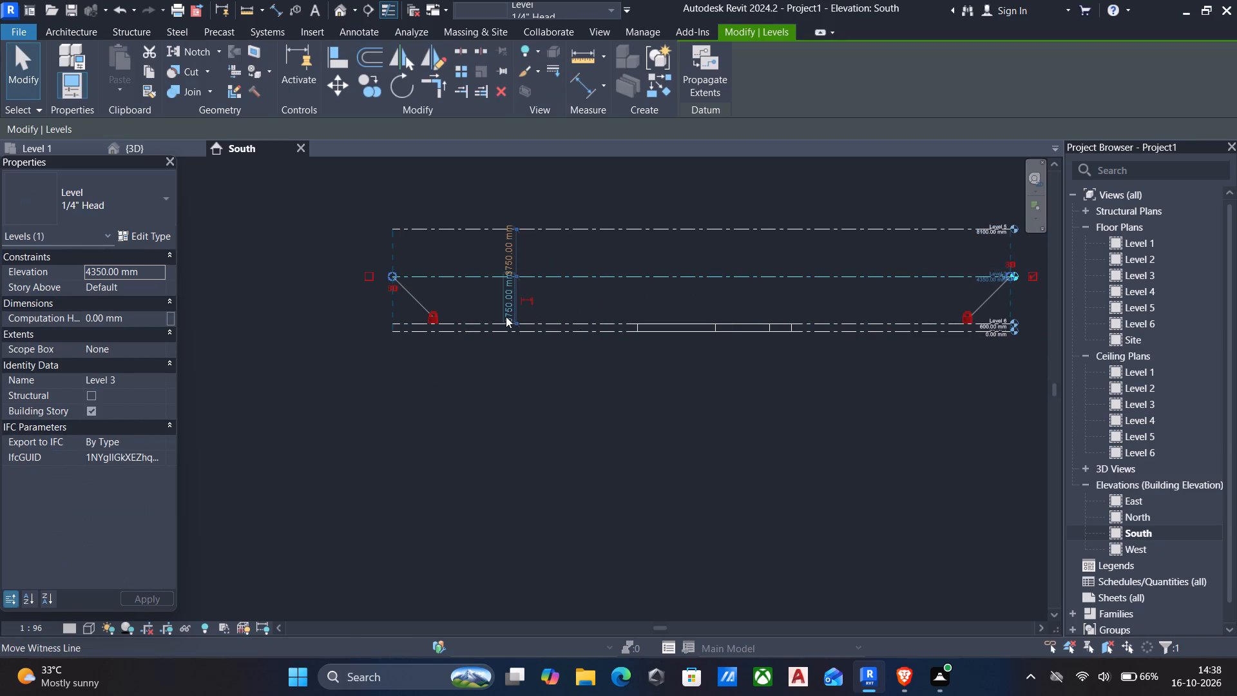
pyautogui.scroll(3, 506, 316)
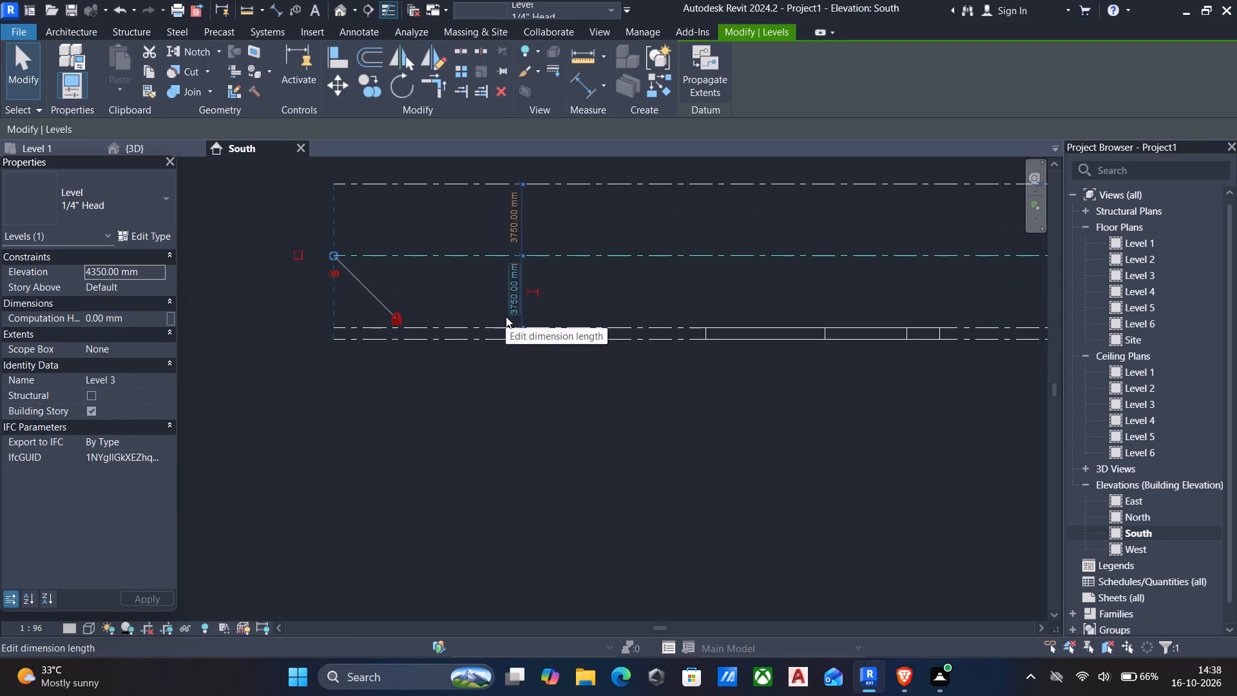
pyautogui.moveTo(548, 322); pyautogui.dragTo(488, 335, button='middle')
pyautogui.scroll(-3, 486, 335)
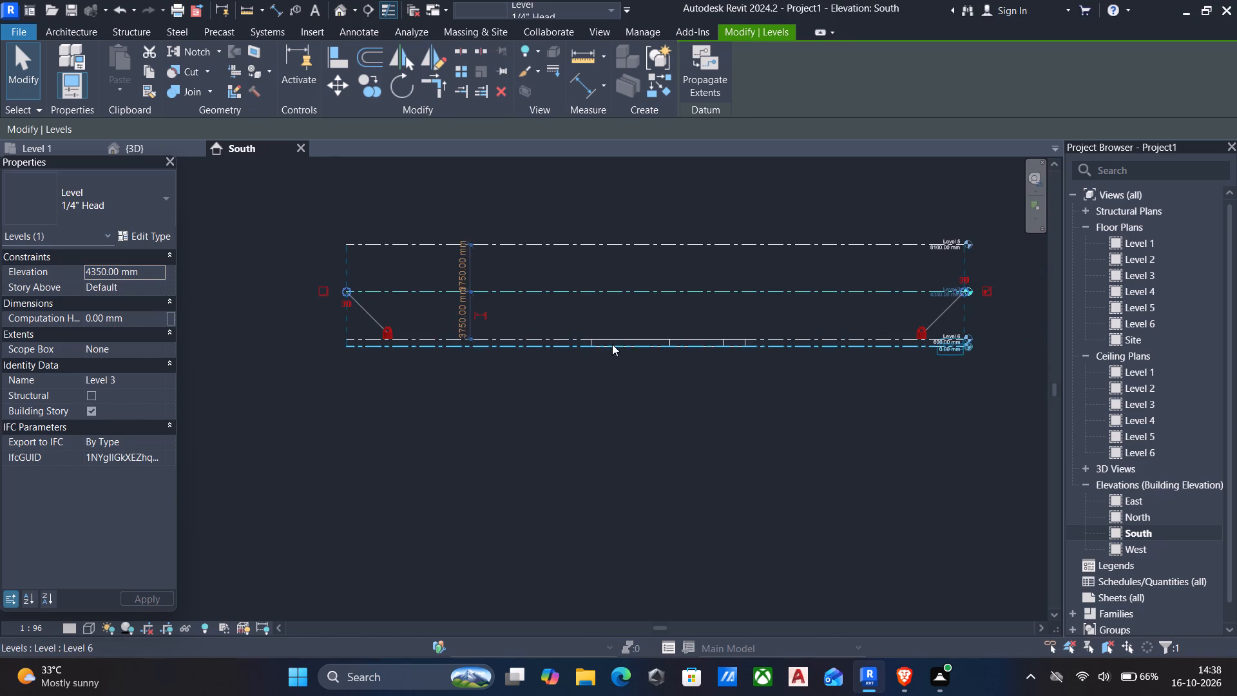
# Delete the three upper levels at 4350 mm and 8100 mm together with their views.
pyautogui.press('Escape')
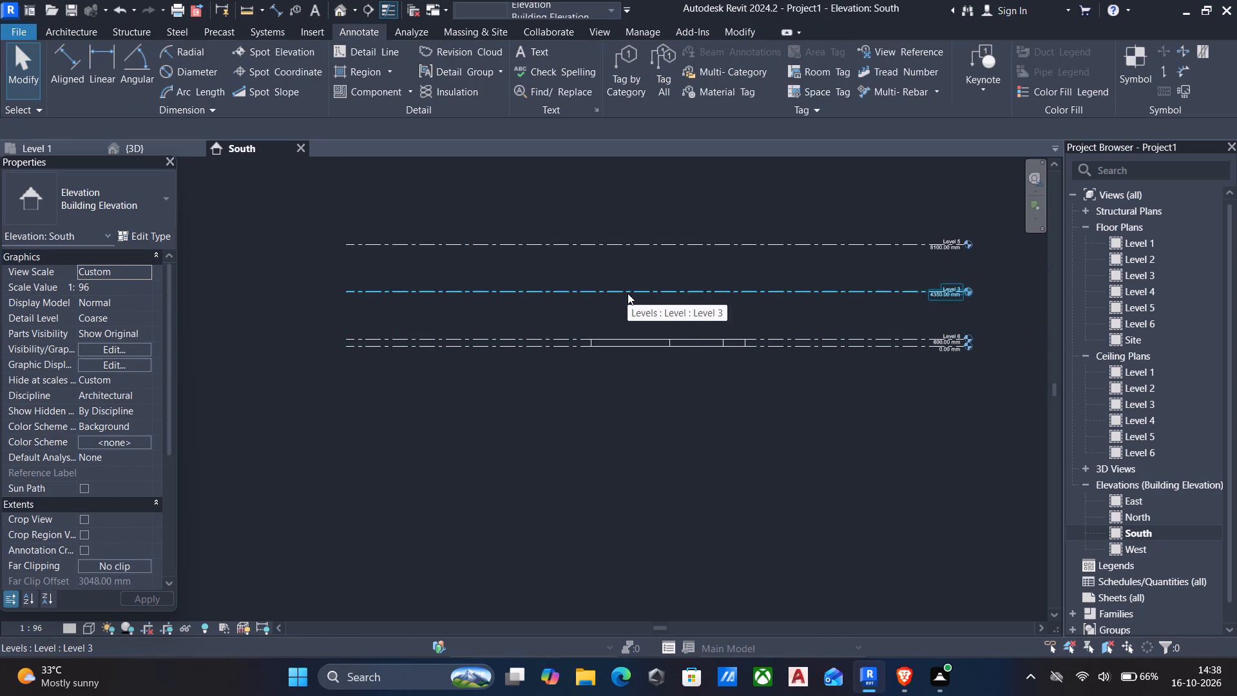
pyautogui.moveTo(591, 300); pyautogui.dragTo(510, 230)
pyautogui.press('Delete')
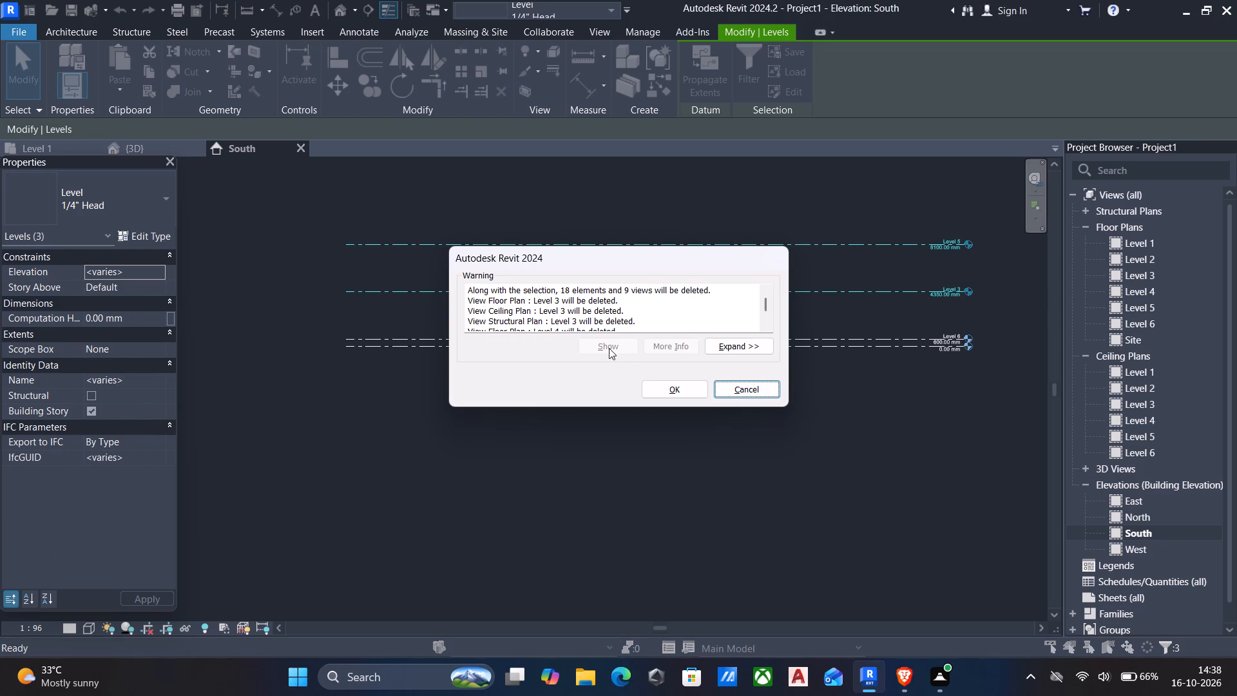
pyautogui.click(662, 389)
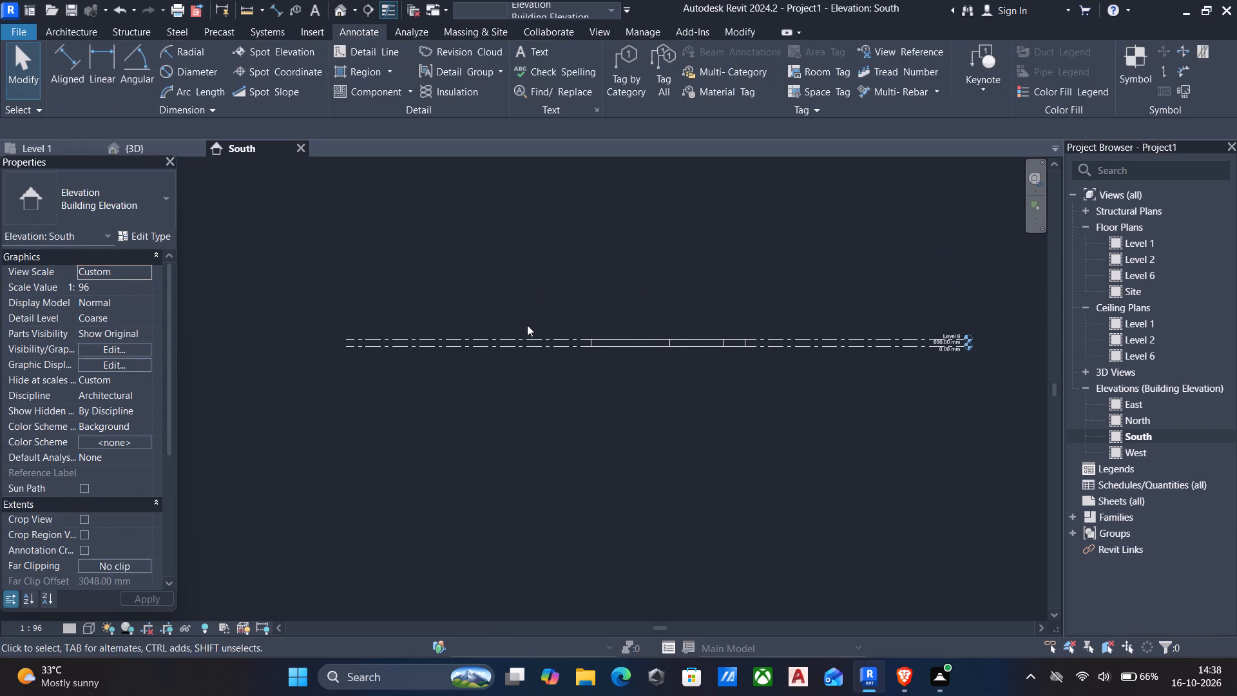
# Create two levels by picking lines with a 3750 mm offset, starting from Level 1, at elevations 3750 mm and 7500 mm.
pyautogui.write('ll')
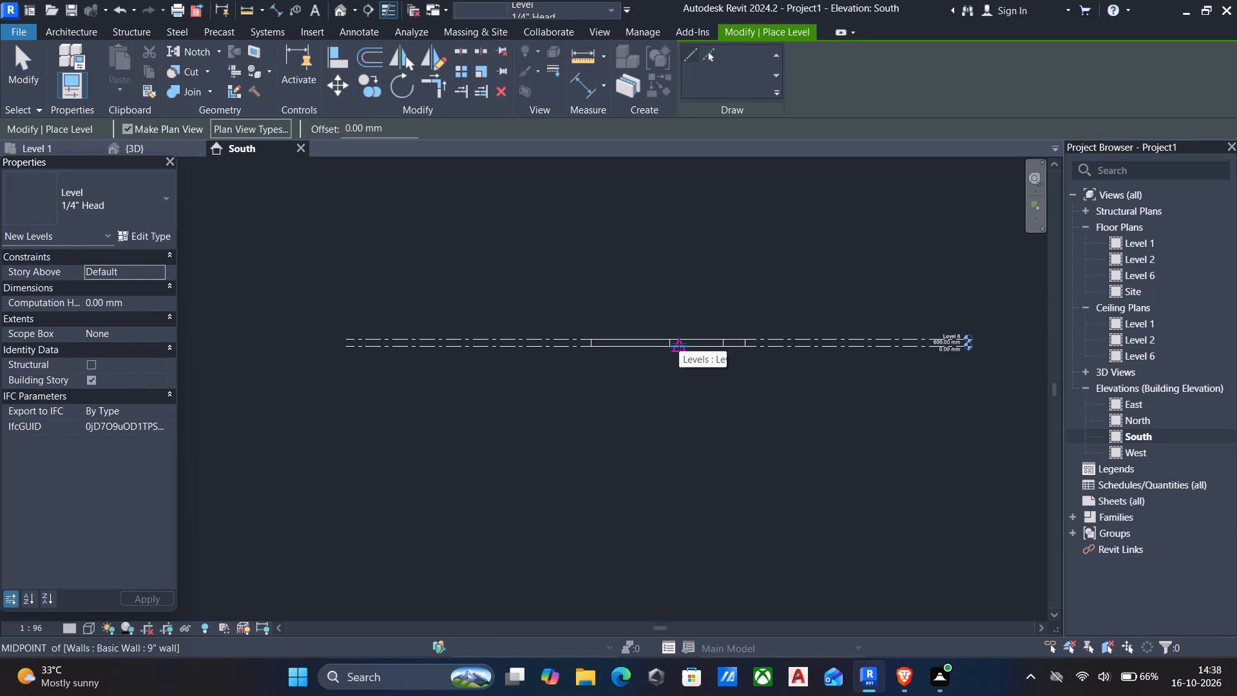
pyautogui.click(707, 54)
pyautogui.moveTo(409, 125); pyautogui.dragTo(72, 137)
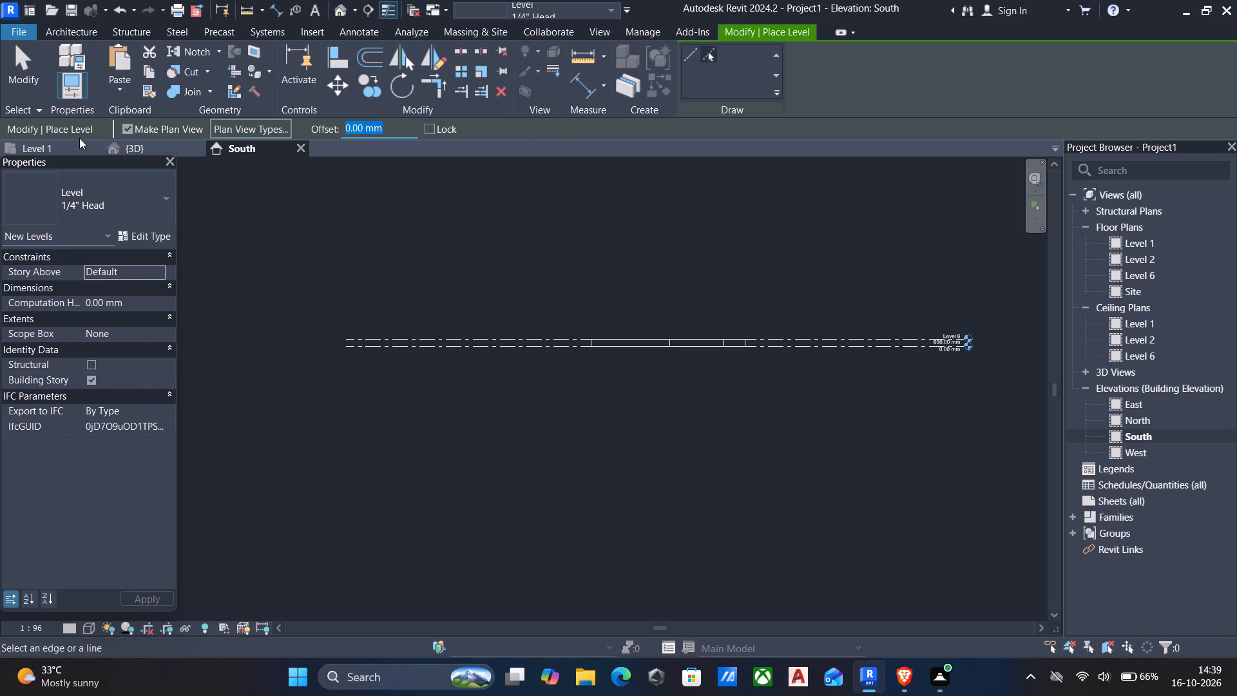
pyautogui.write('3750')
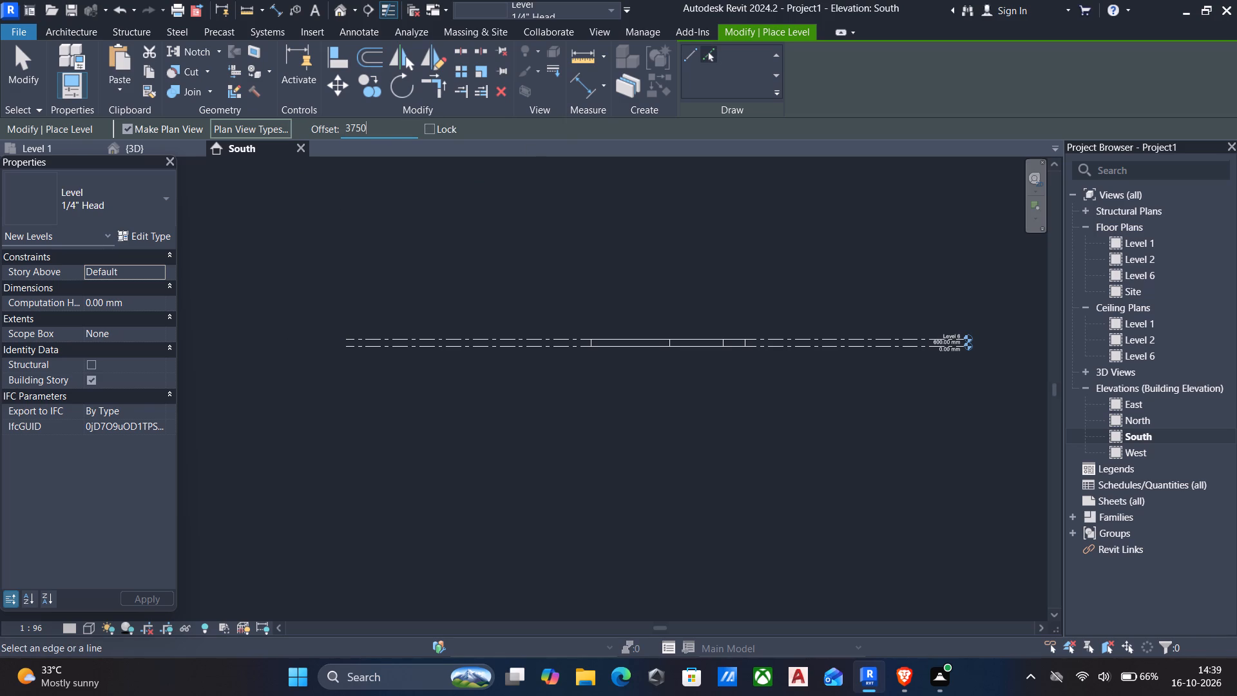
pyautogui.click(552, 345)
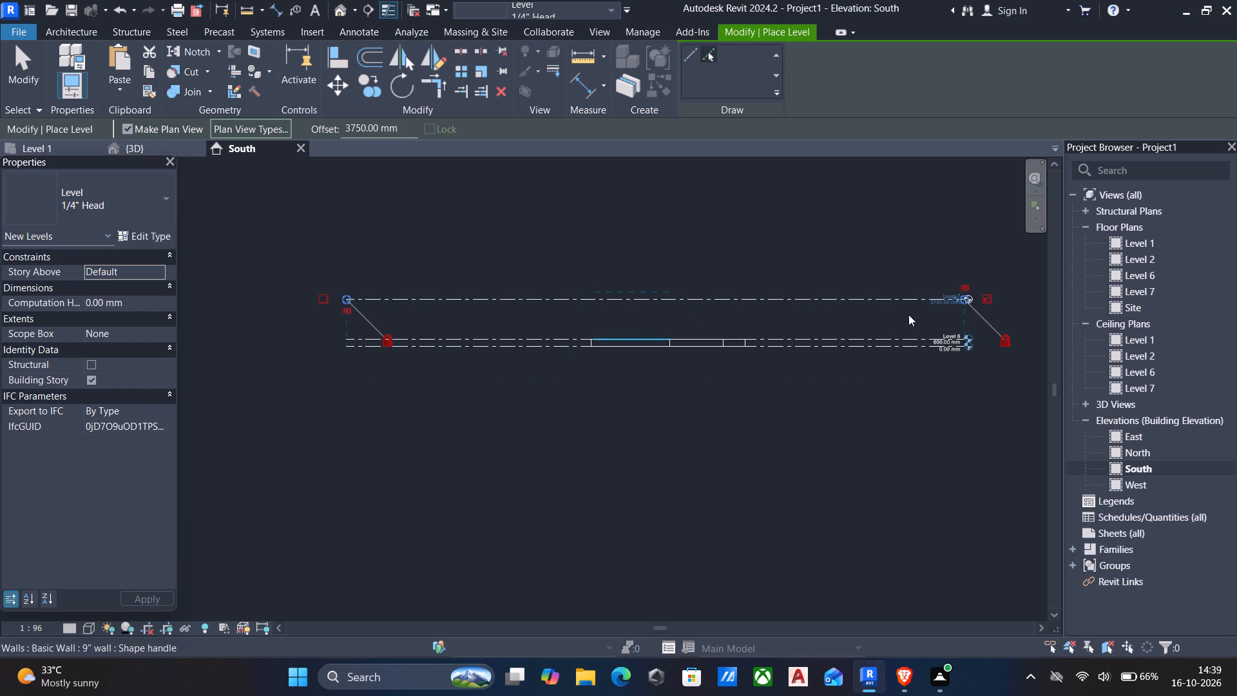
pyautogui.scroll(3, 941, 311)
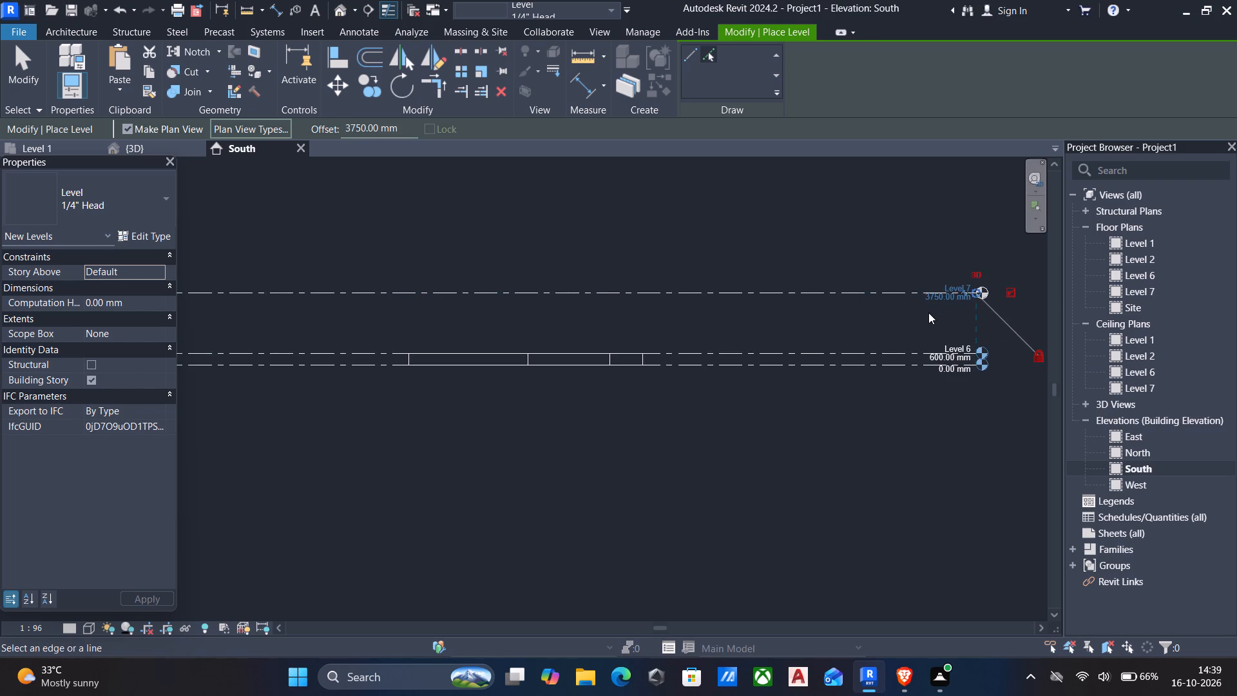
pyautogui.moveTo(794, 321); pyautogui.dragTo(820, 282, button='middle')
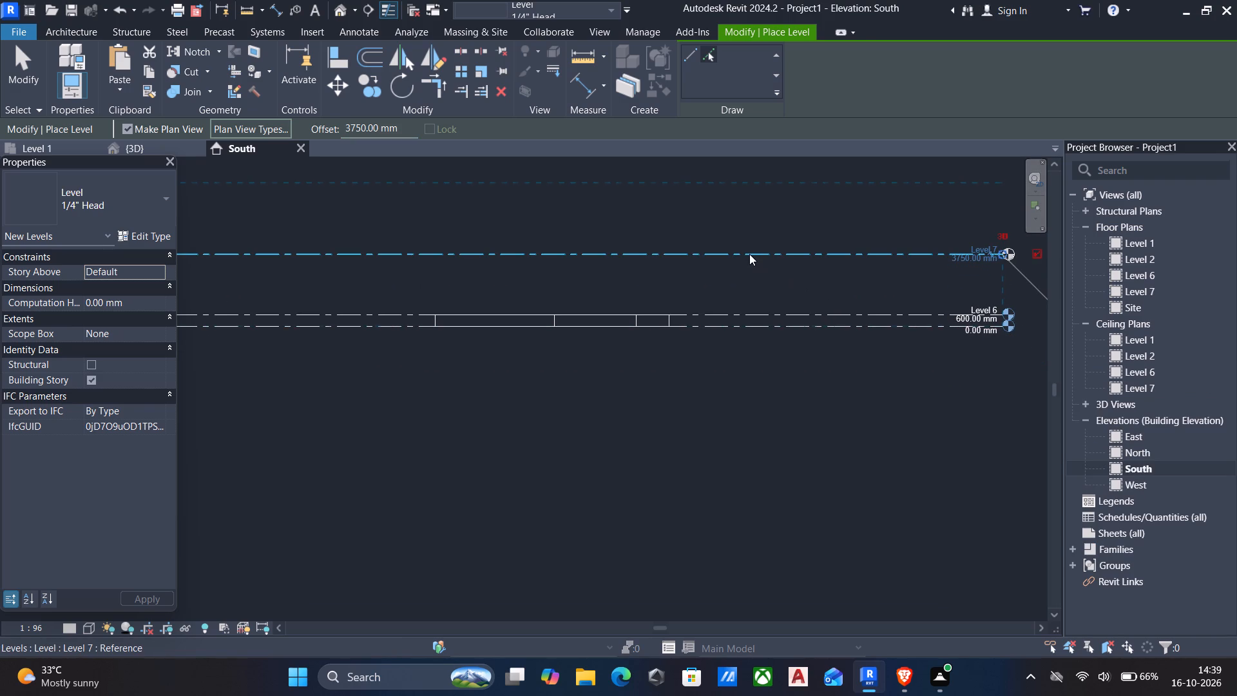
pyautogui.click(749, 254)
pyautogui.moveTo(749, 256); pyautogui.dragTo(722, 305, button='middle')
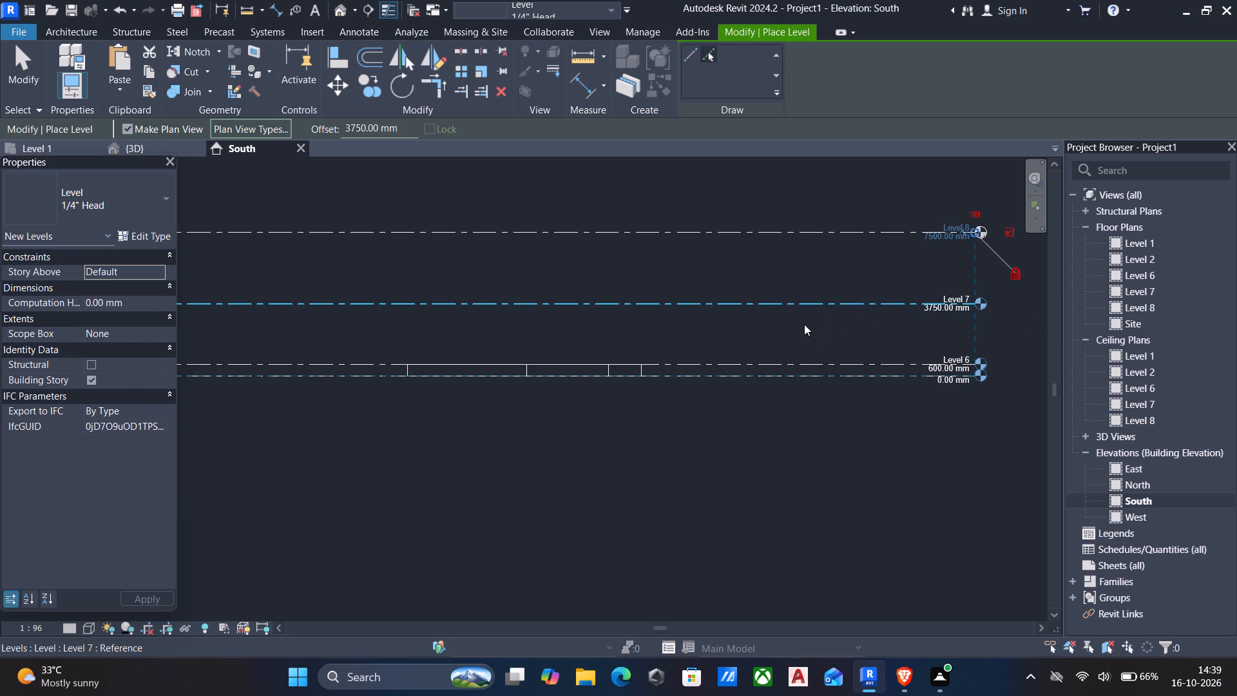
pyautogui.press('Escape')
pyautogui.press('Escape')
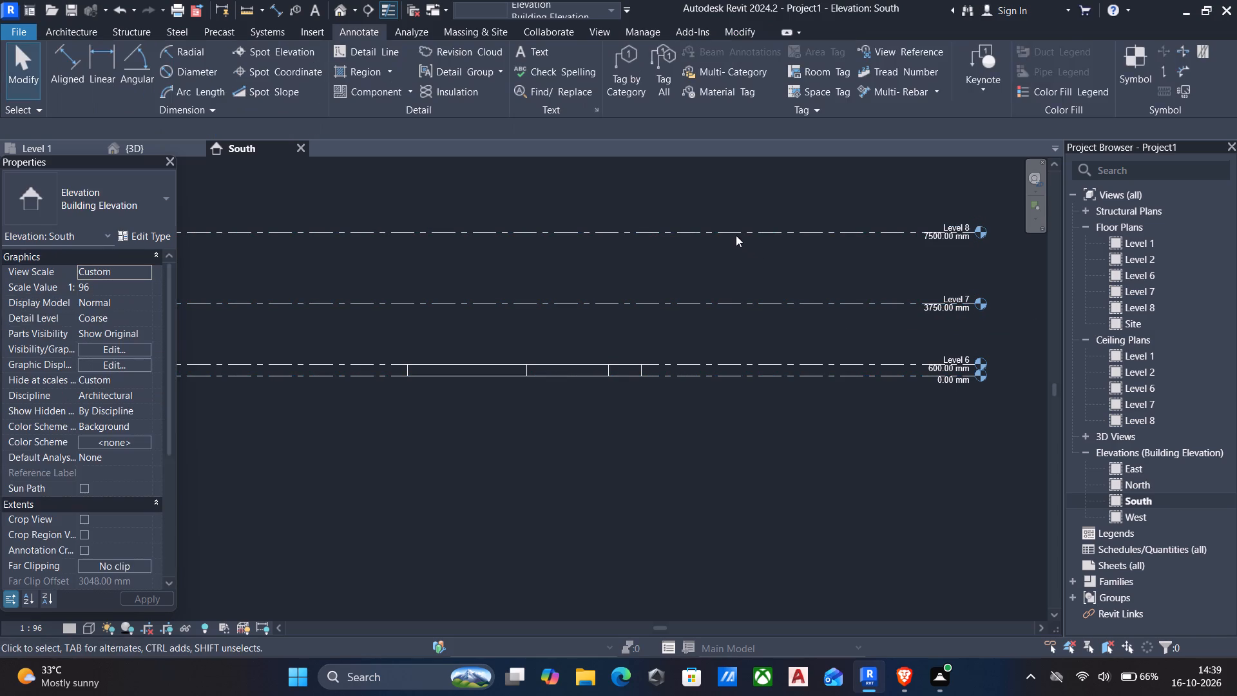
# Delete the topmost level at 7500 mm.
pyautogui.click(736, 235)
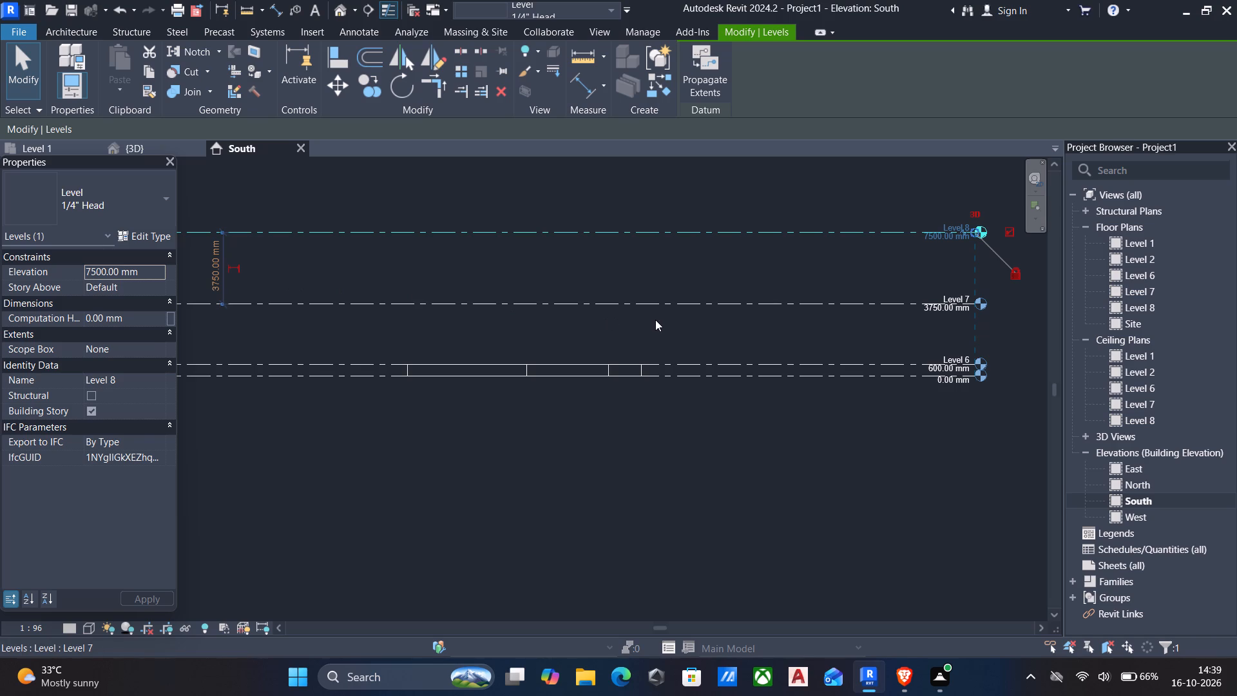
pyautogui.press('Delete')
pyautogui.click(653, 391)
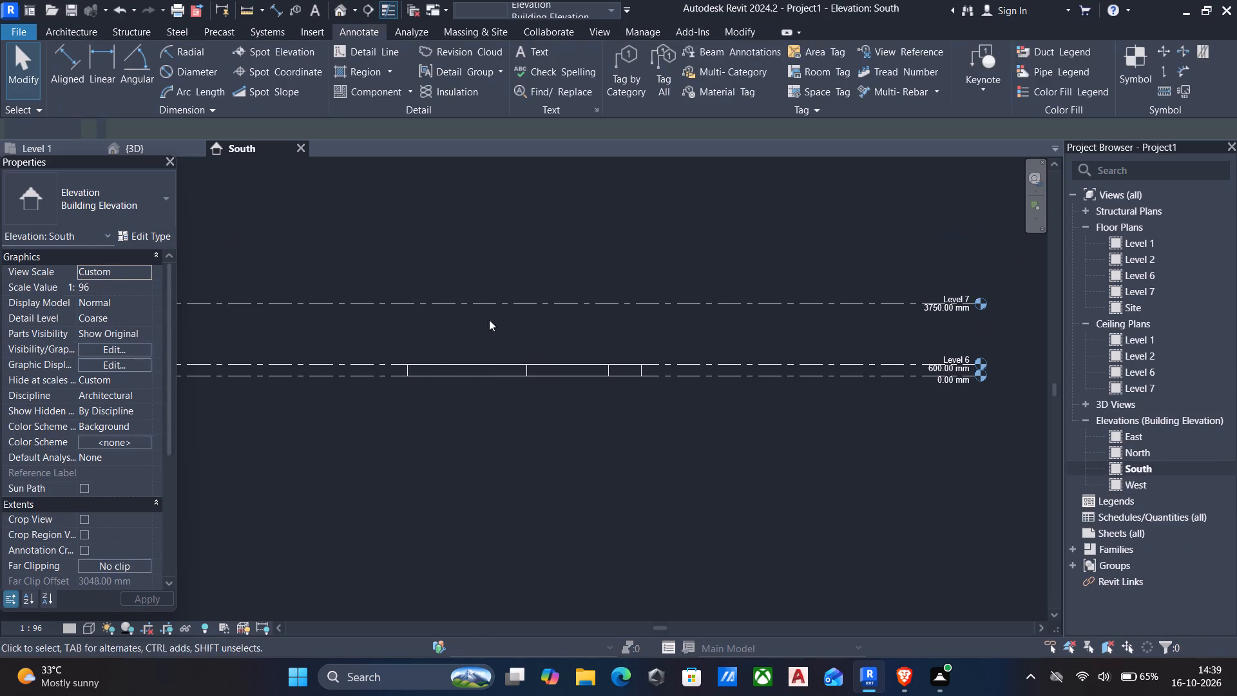
# Draw a full-length level with a 3000 mm offset above the 3750 mm level, at elevation 6750 mm.
pyautogui.click(483, 308)
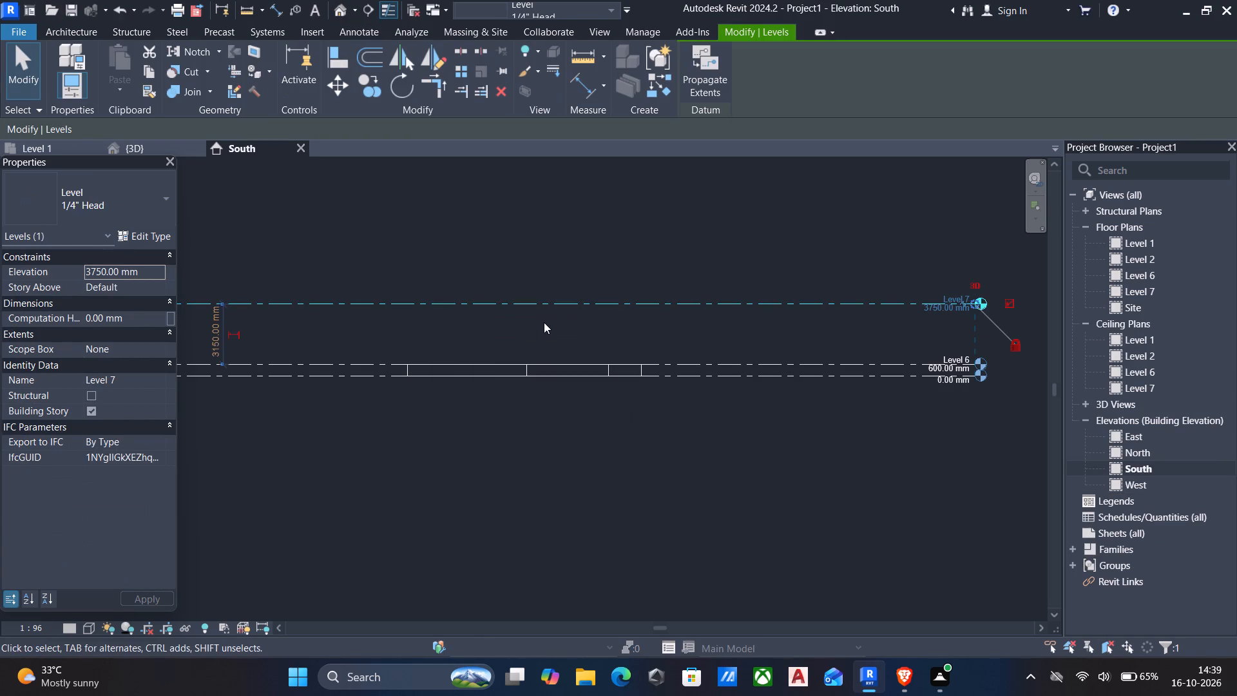
pyautogui.write('cs')
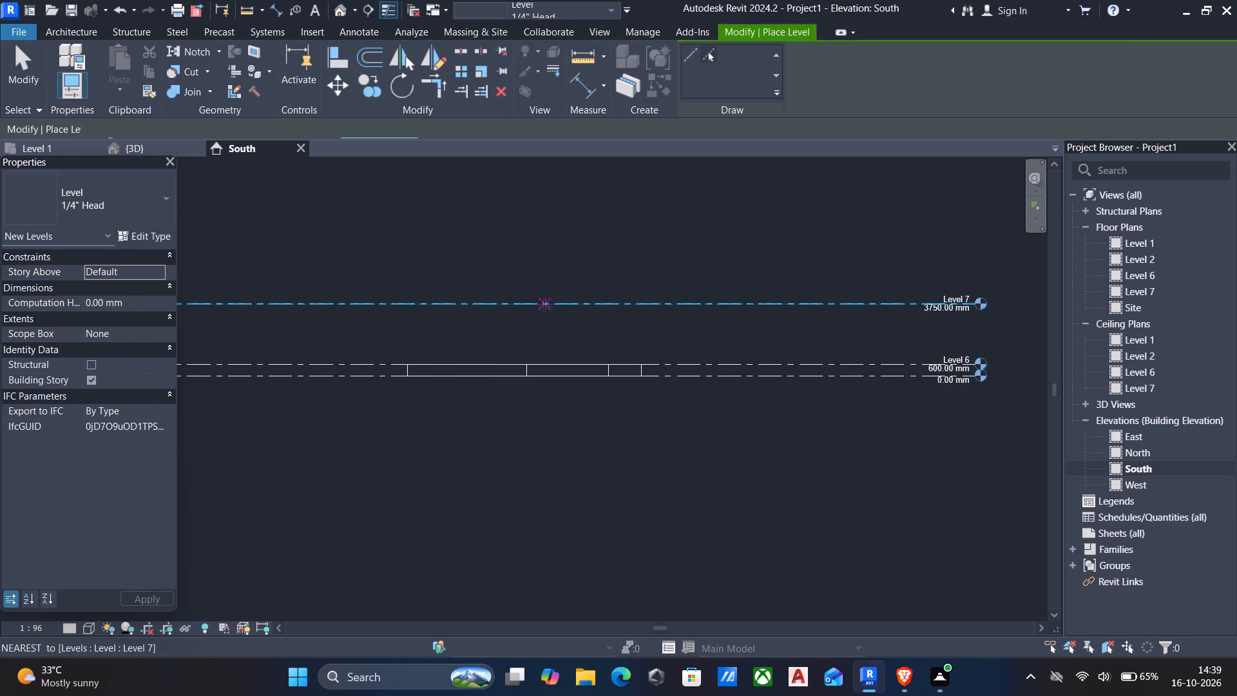
pyautogui.scroll(-3, 611, 336)
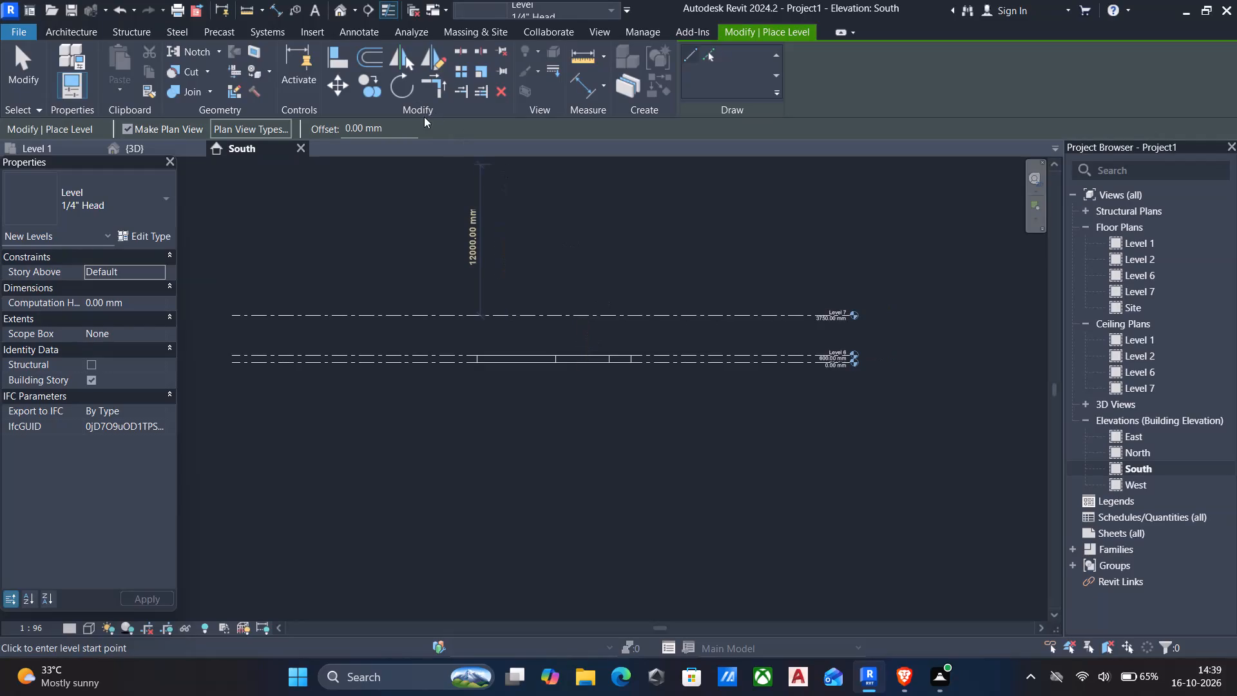
pyautogui.moveTo(415, 124); pyautogui.dragTo(233, 138)
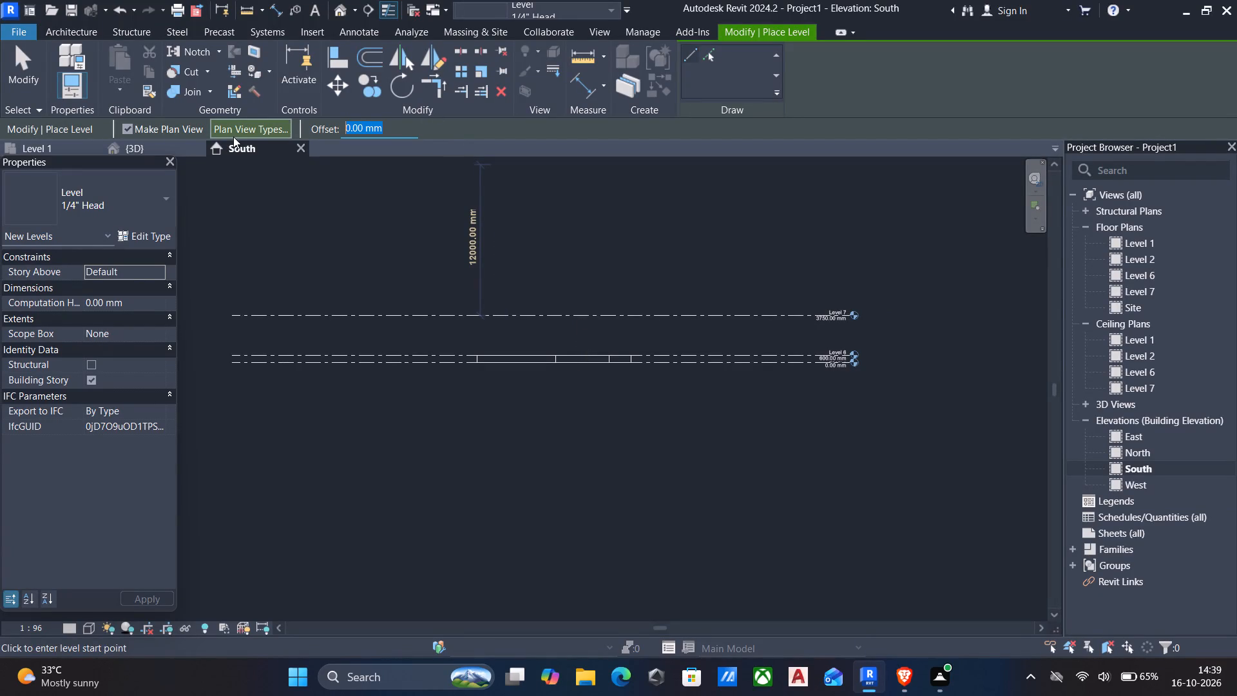
pyautogui.write('3000')
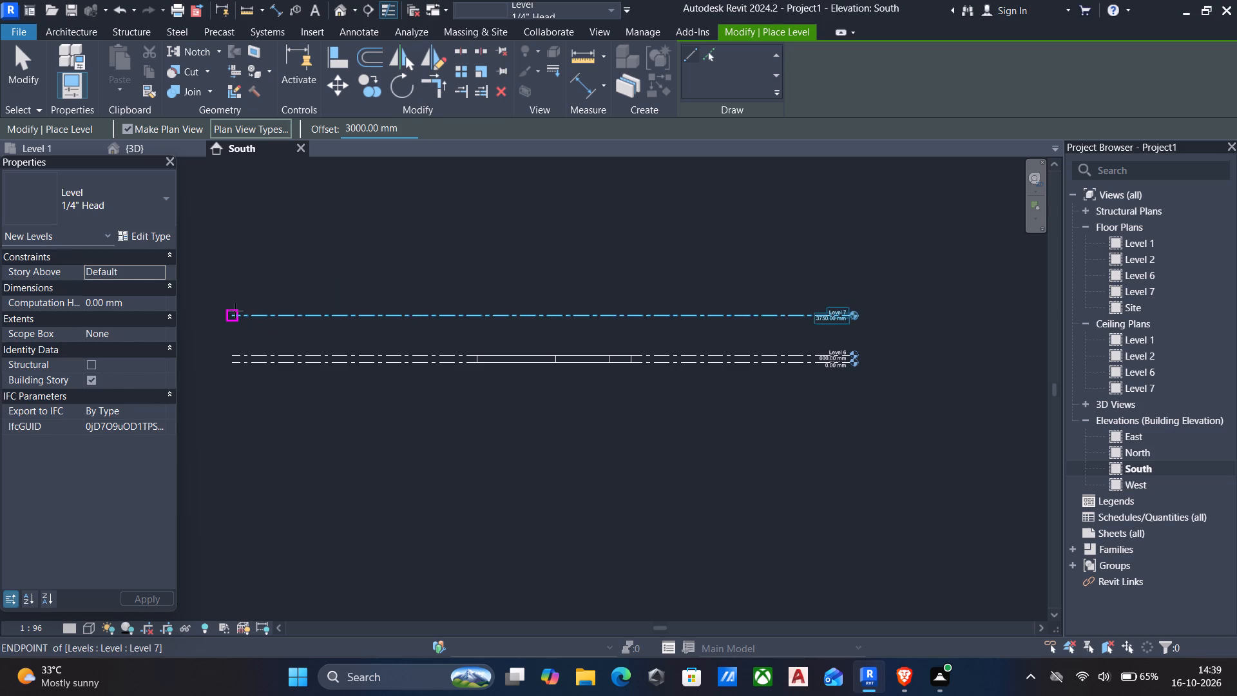
pyautogui.click(235, 311)
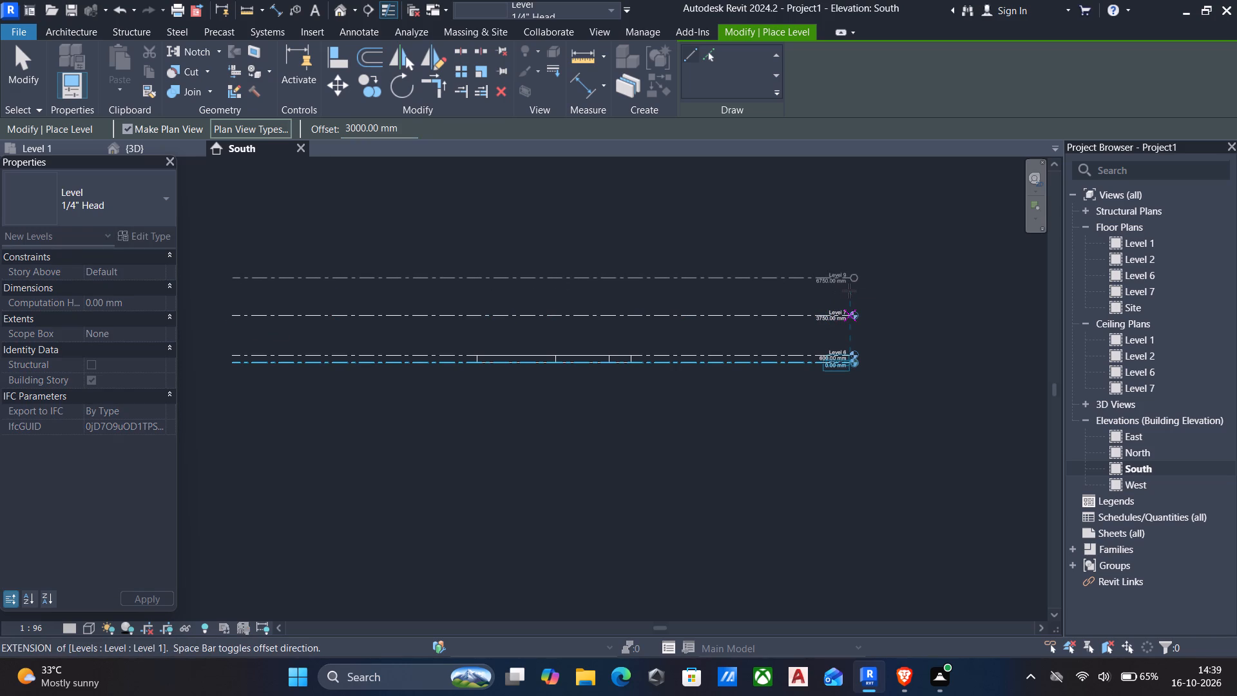
pyautogui.click(849, 291)
pyautogui.press('Escape')
pyautogui.press('Escape')
# Add an elbow to Level 1's head so its label sits below the level line.
pyautogui.scroll(3, 870, 300)
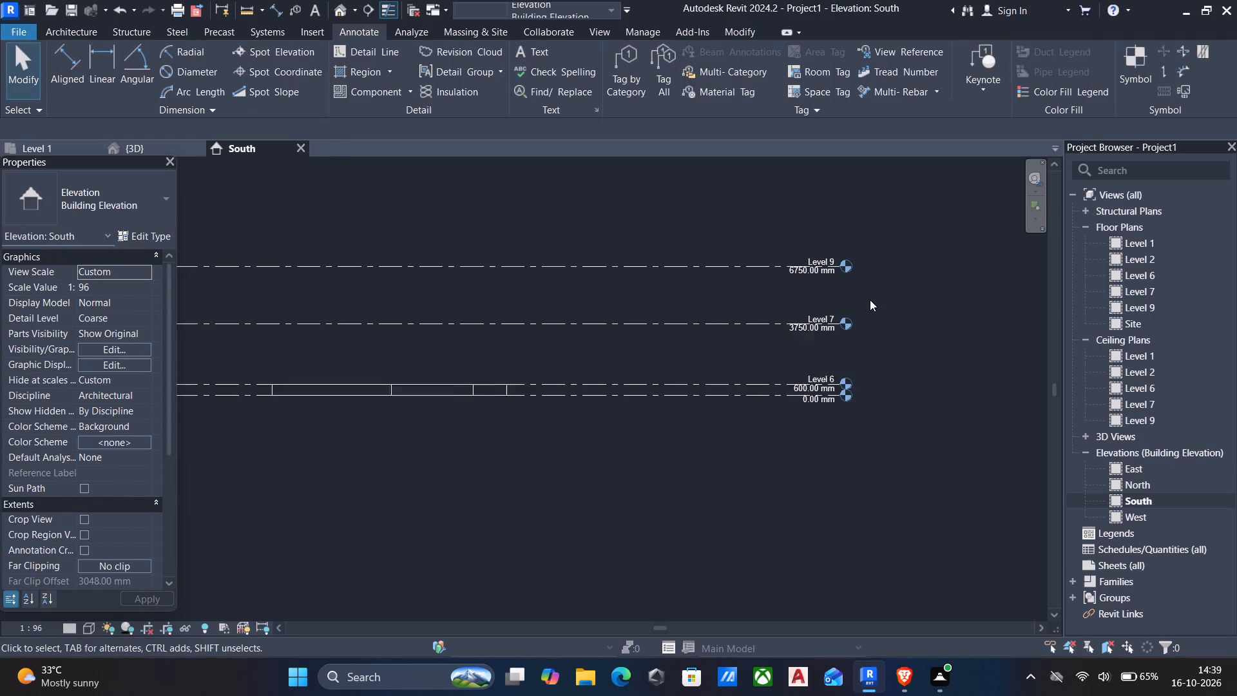
pyautogui.scroll(1, 870, 300)
pyautogui.scroll(-2, 862, 361)
pyautogui.moveTo(850, 435); pyautogui.dragTo(826, 342, button='middle')
pyautogui.scroll(10, 816, 309)
pyautogui.moveTo(809, 313); pyautogui.dragTo(786, 353, button='middle')
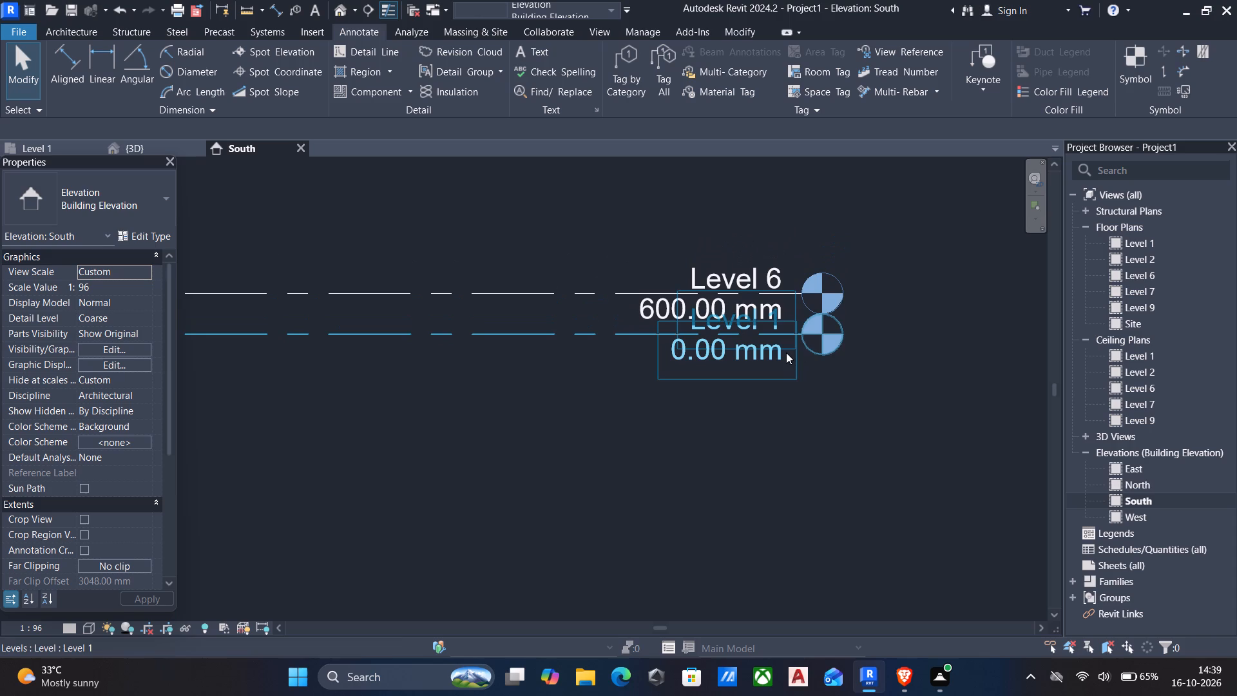
pyautogui.scroll(3, 766, 340)
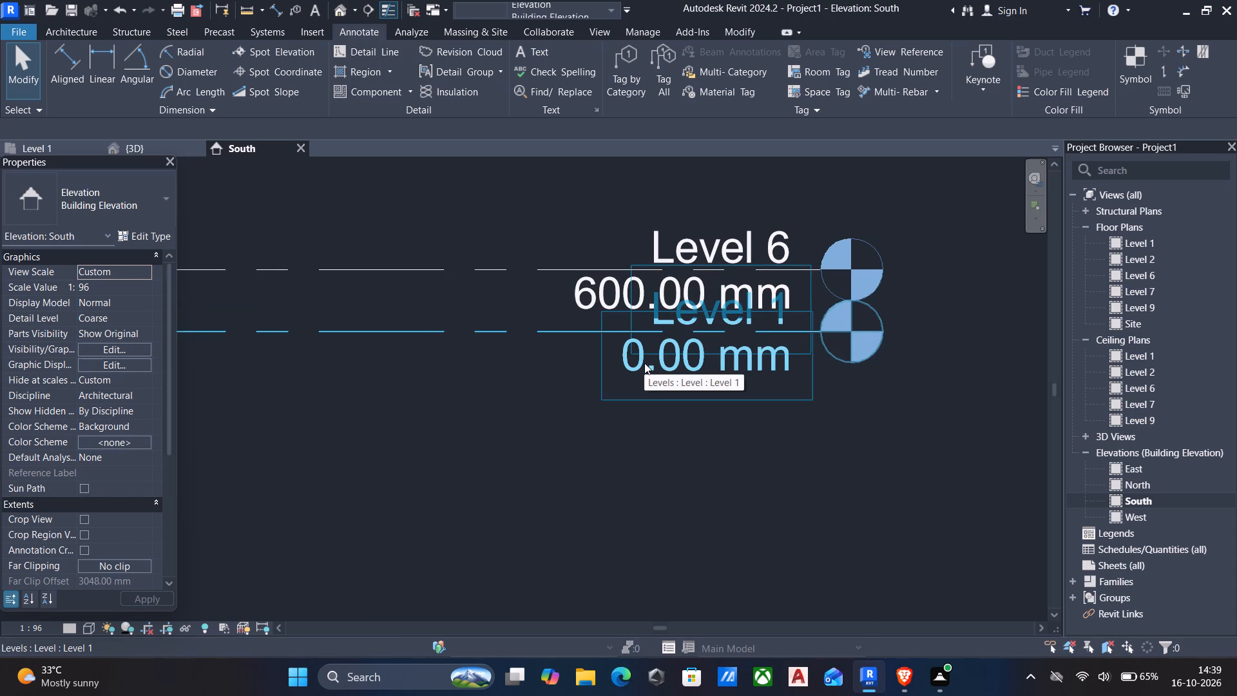
pyautogui.click(648, 363)
pyautogui.press('Escape')
pyautogui.click(575, 326)
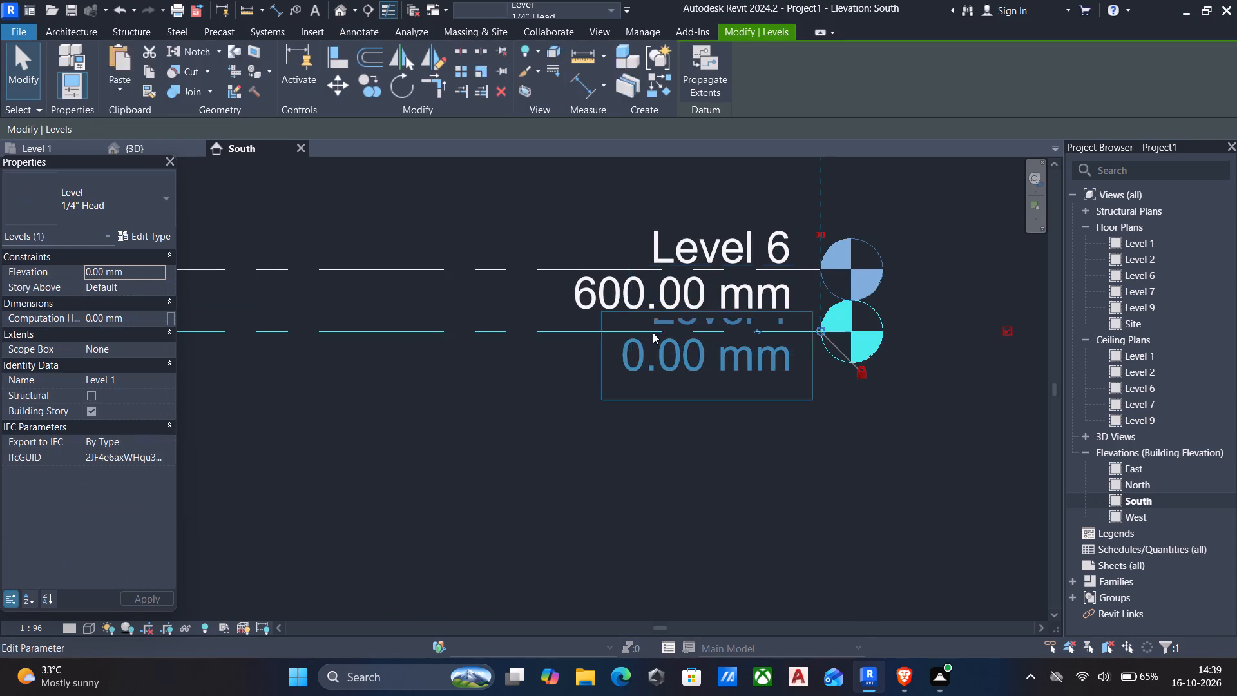
pyautogui.click(758, 327)
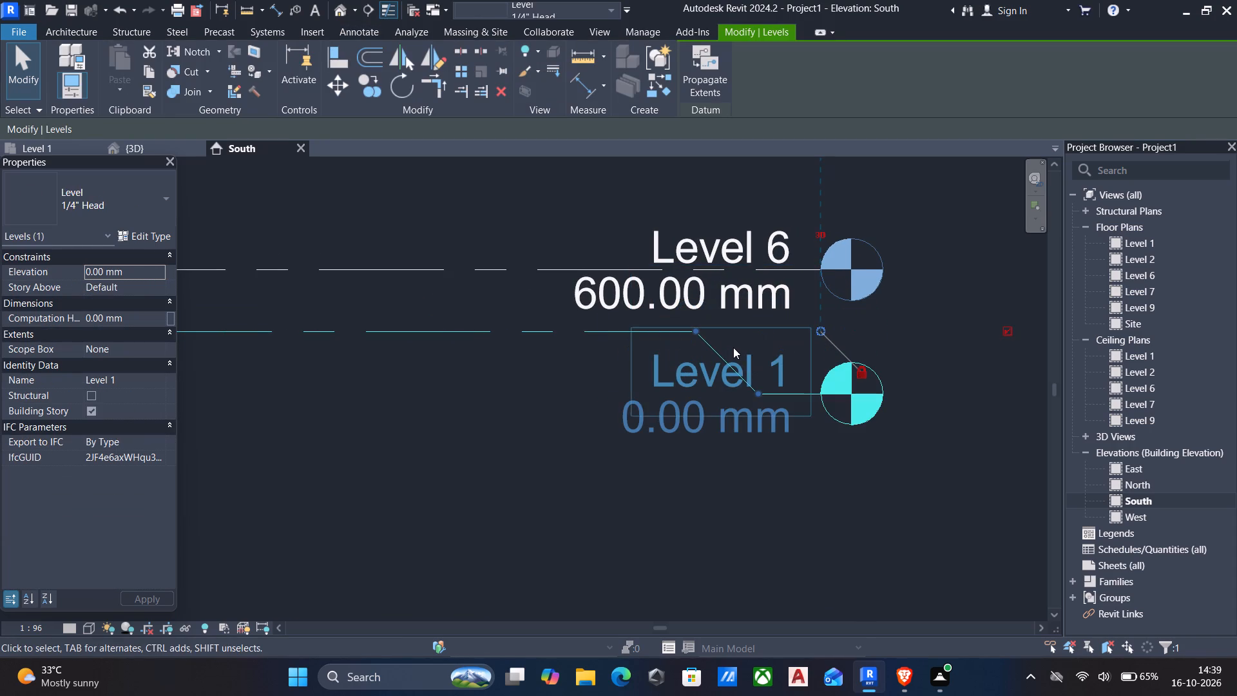
pyautogui.press('Escape')
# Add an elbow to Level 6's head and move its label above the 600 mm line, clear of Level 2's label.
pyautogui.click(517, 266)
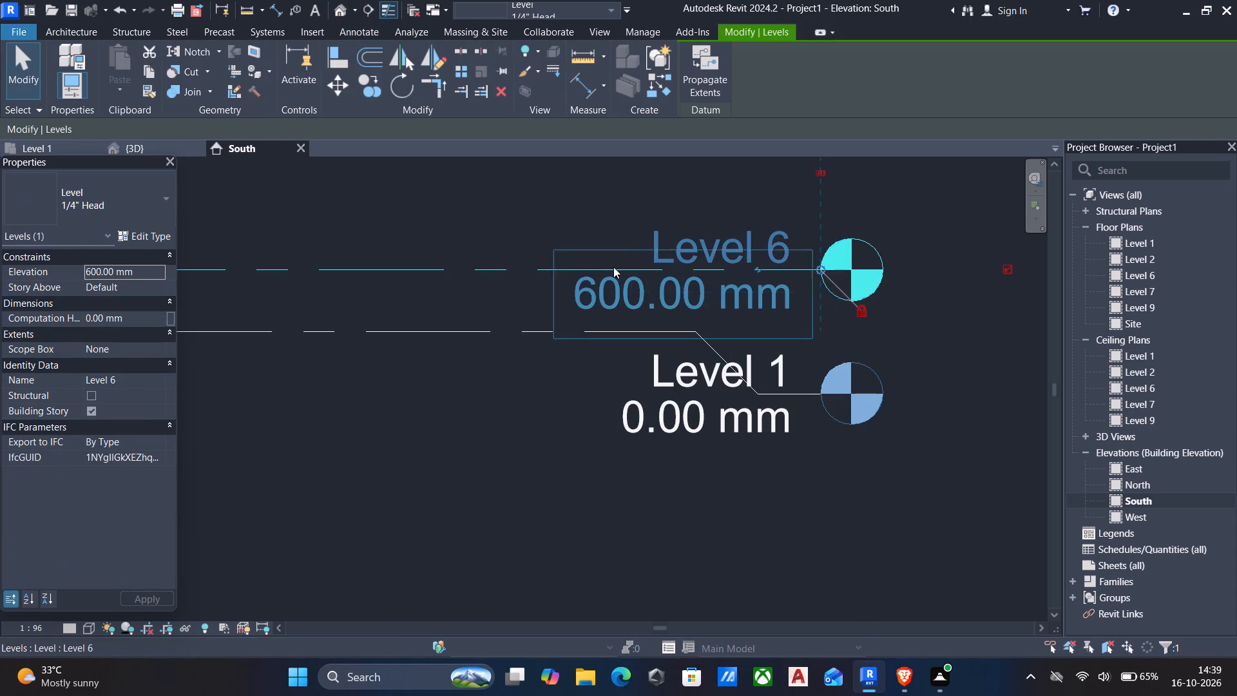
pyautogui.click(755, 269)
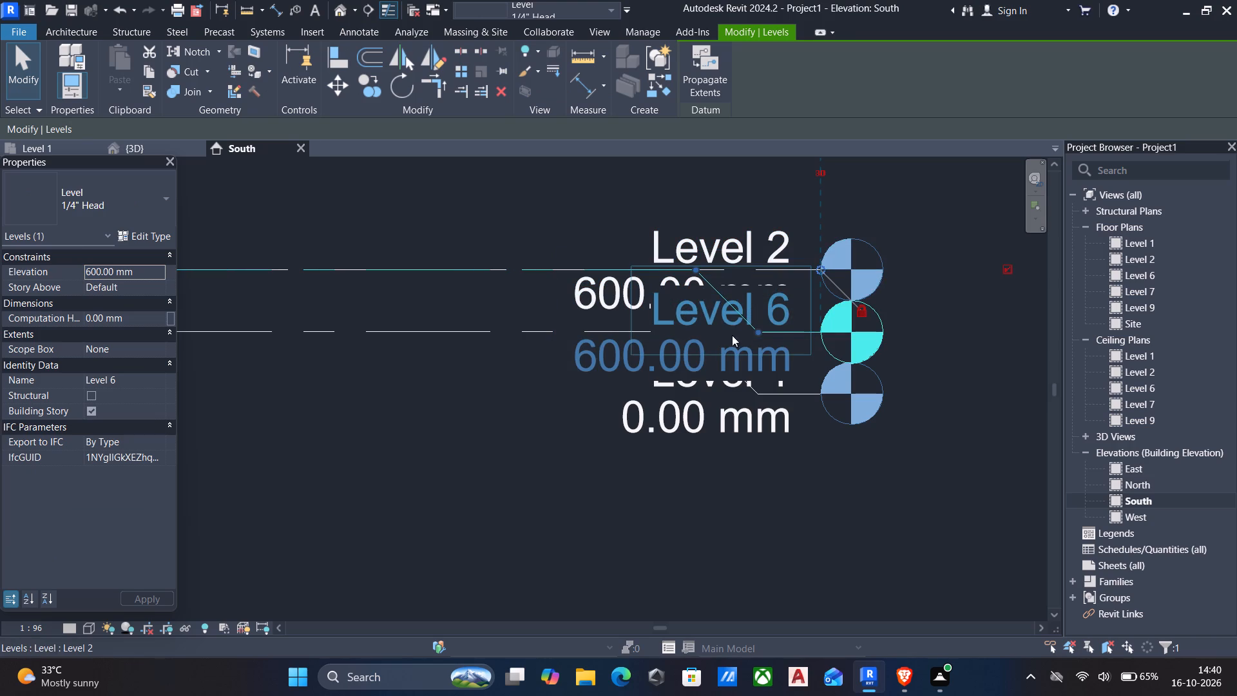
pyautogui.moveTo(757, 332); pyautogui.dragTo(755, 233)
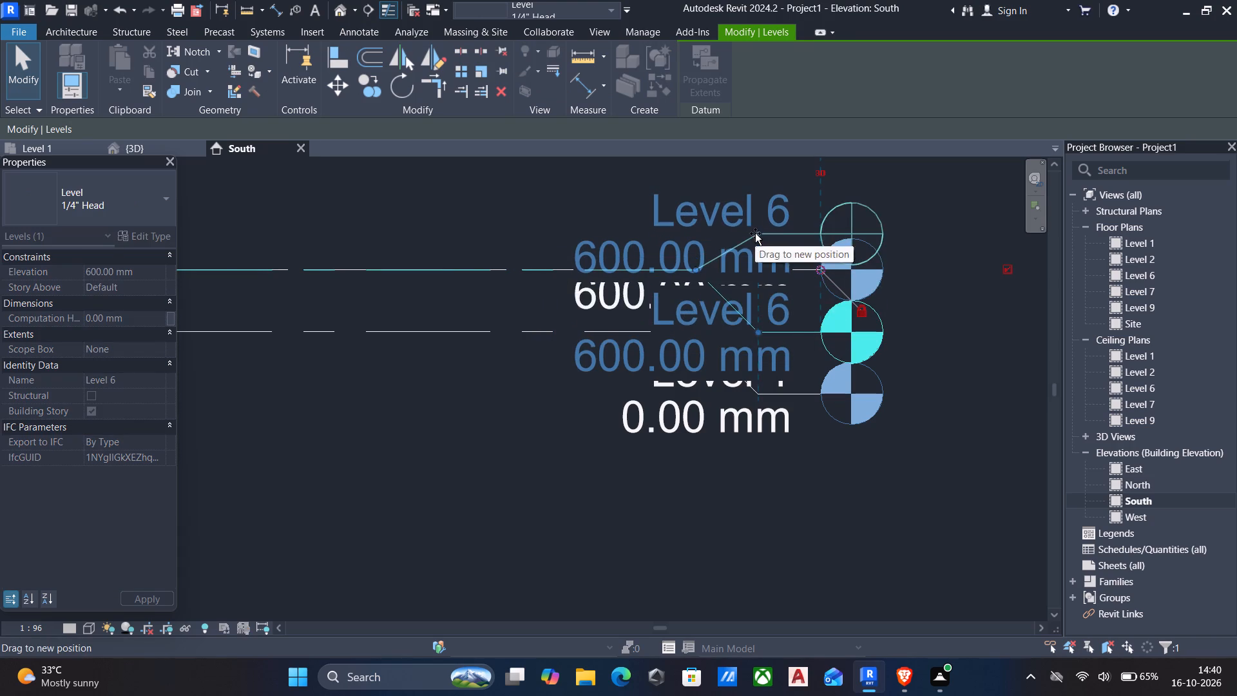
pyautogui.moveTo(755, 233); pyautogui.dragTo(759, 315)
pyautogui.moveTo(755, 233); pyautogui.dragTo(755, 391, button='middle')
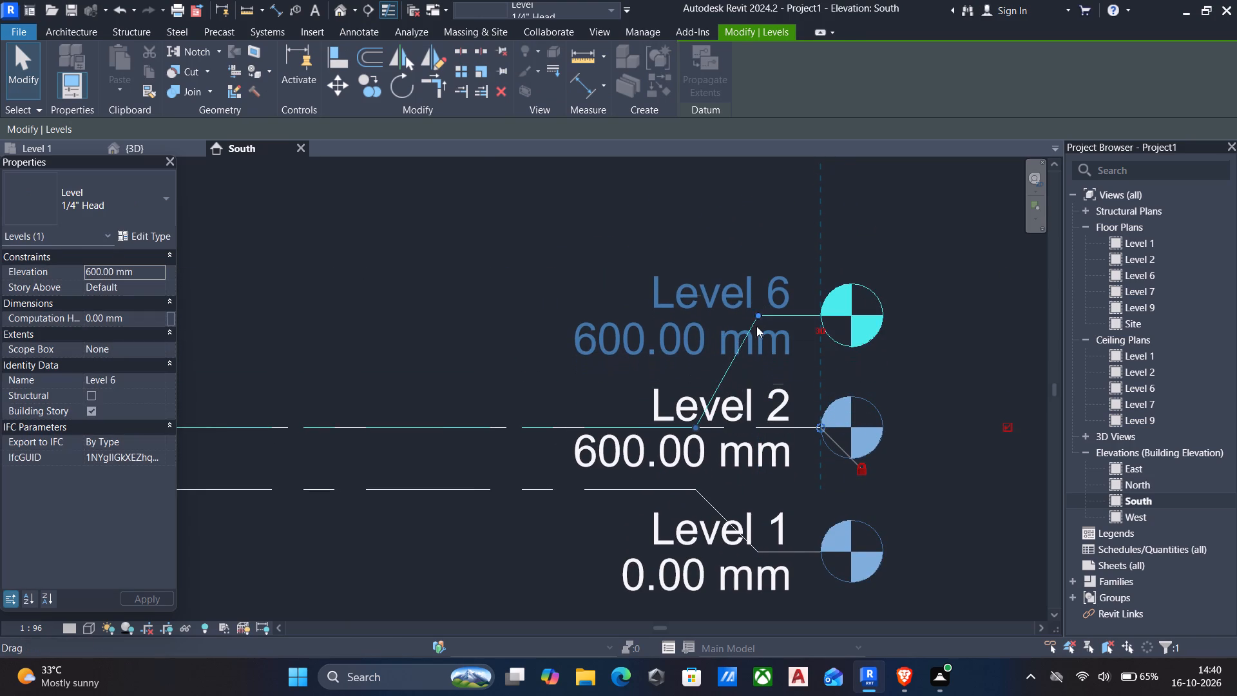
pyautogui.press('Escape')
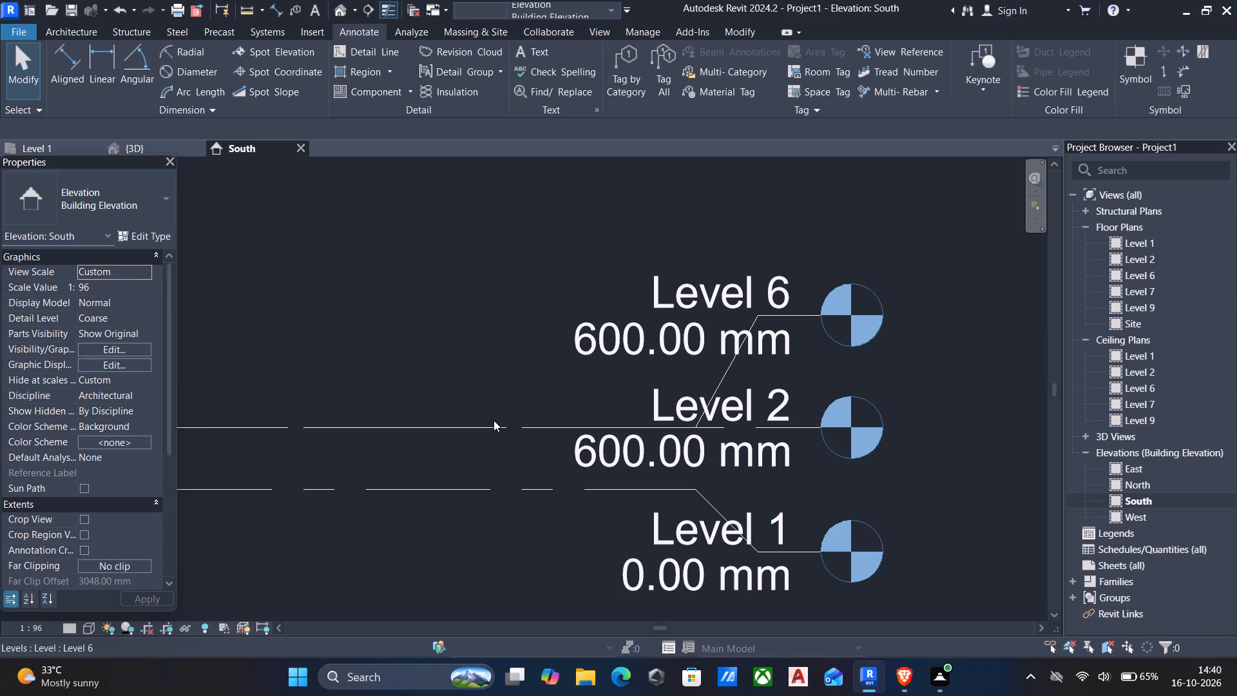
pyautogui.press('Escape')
# Delete Level 6, the duplicate level at 600 mm.
pyautogui.scroll(-2, 494, 420)
pyautogui.click(674, 369)
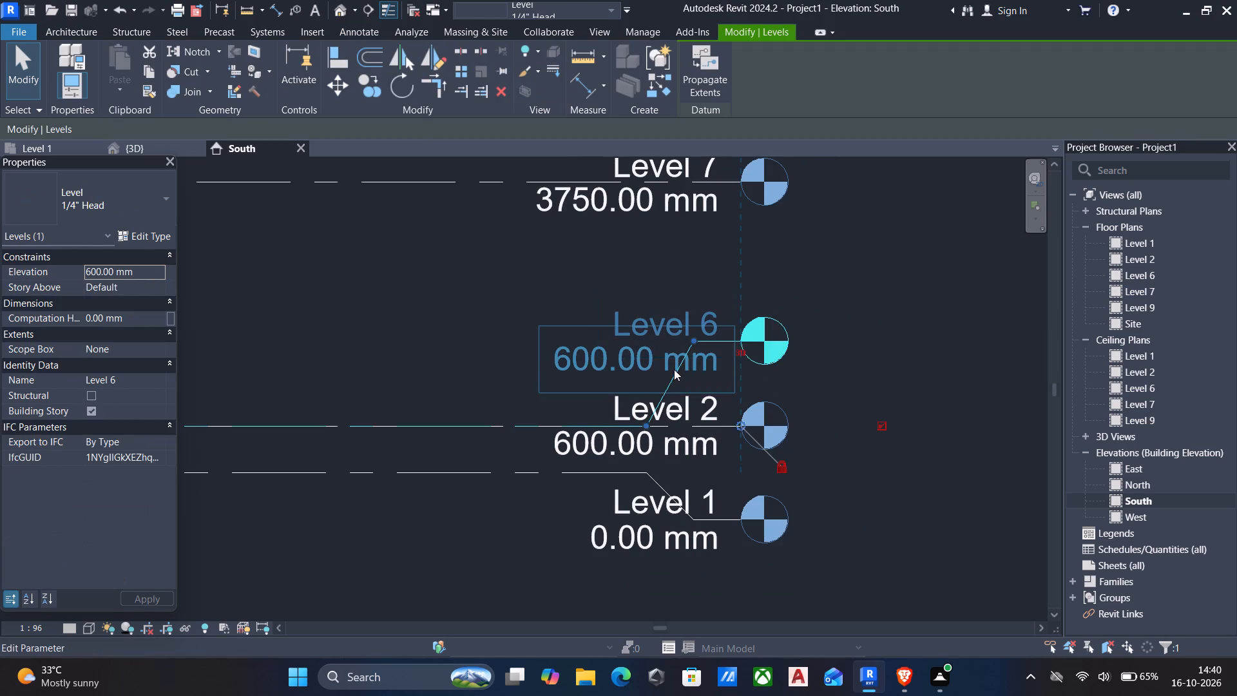
pyautogui.scroll(-5, 312, 436)
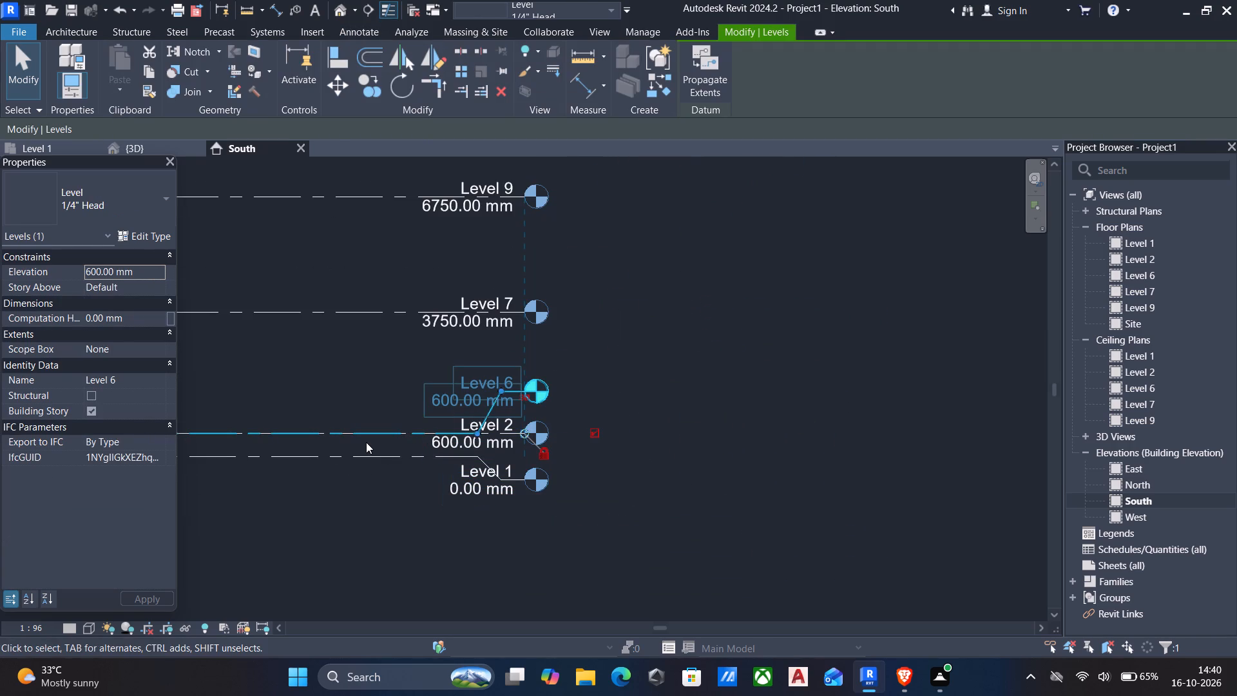
pyautogui.press('Delete')
pyautogui.click(707, 389)
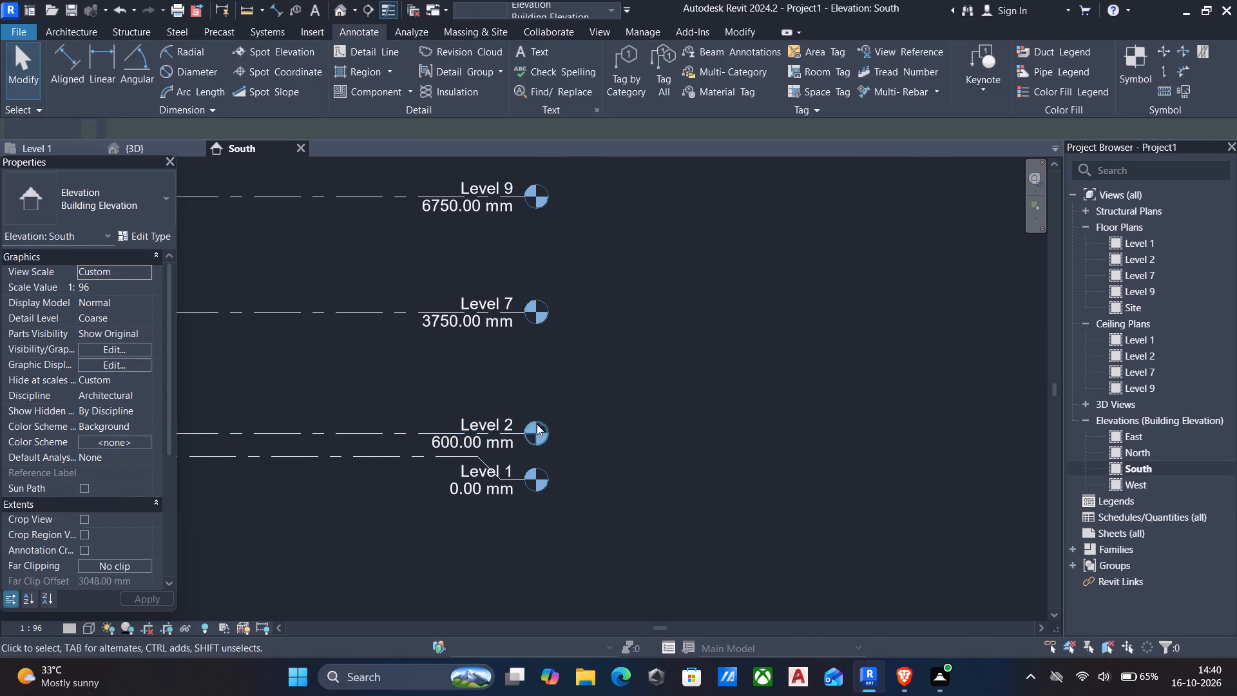
# Add an elbow to Level 2's head and move its label above the 600 mm level line.
pyautogui.scroll(3, 495, 442)
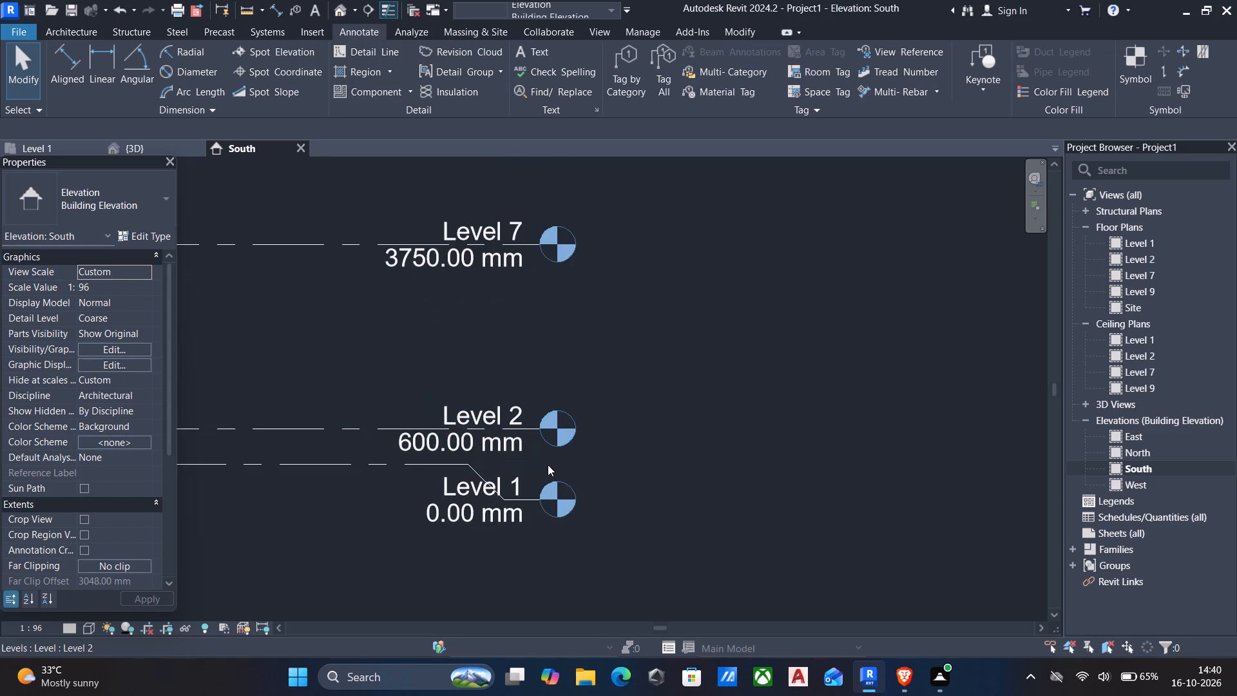
pyautogui.click(325, 423)
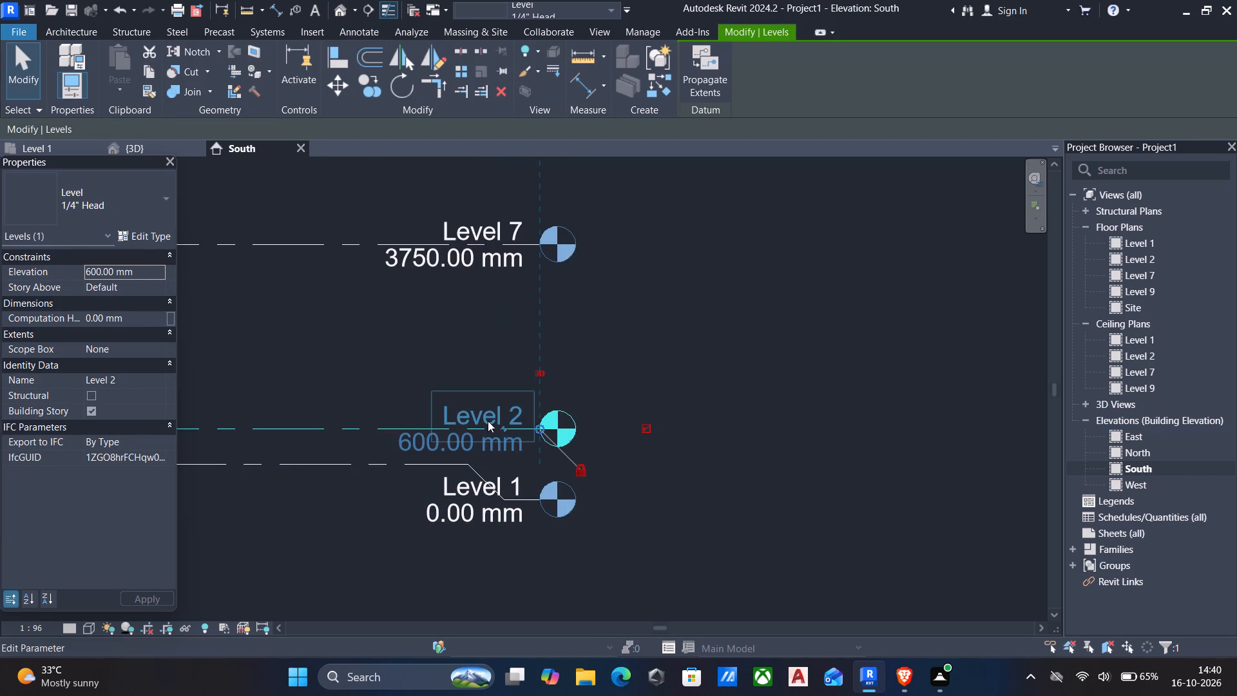
pyautogui.click(501, 426)
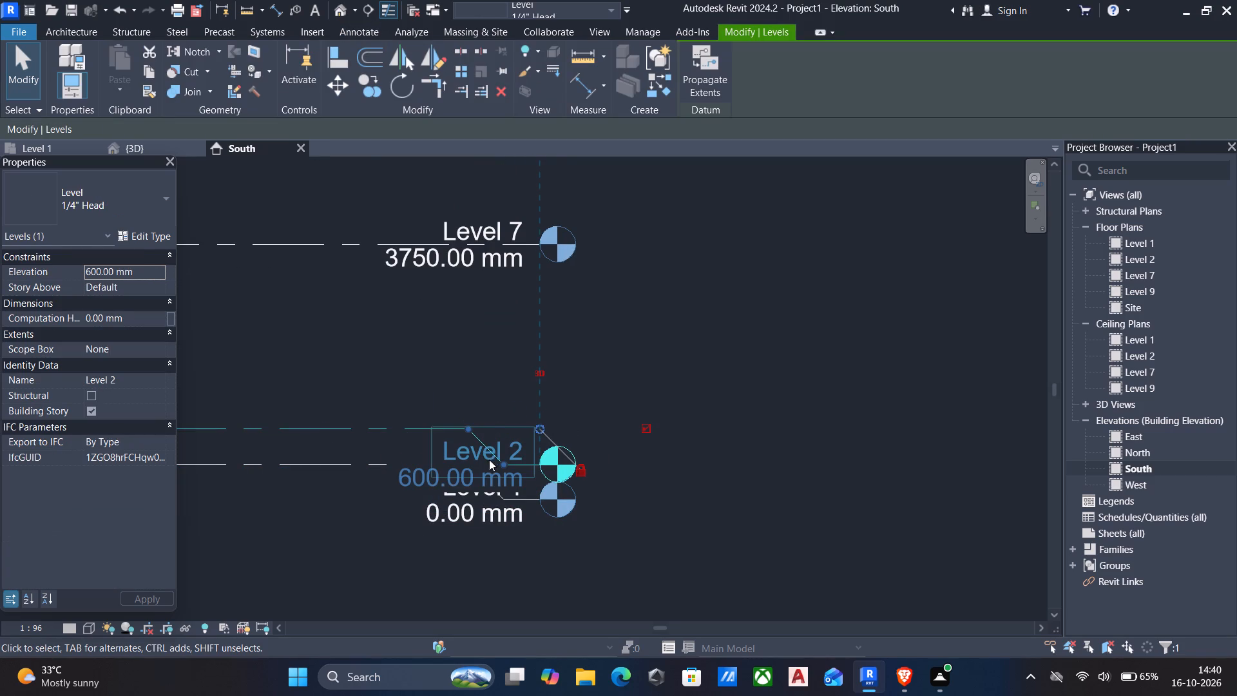
pyautogui.moveTo(499, 463); pyautogui.dragTo(499, 379)
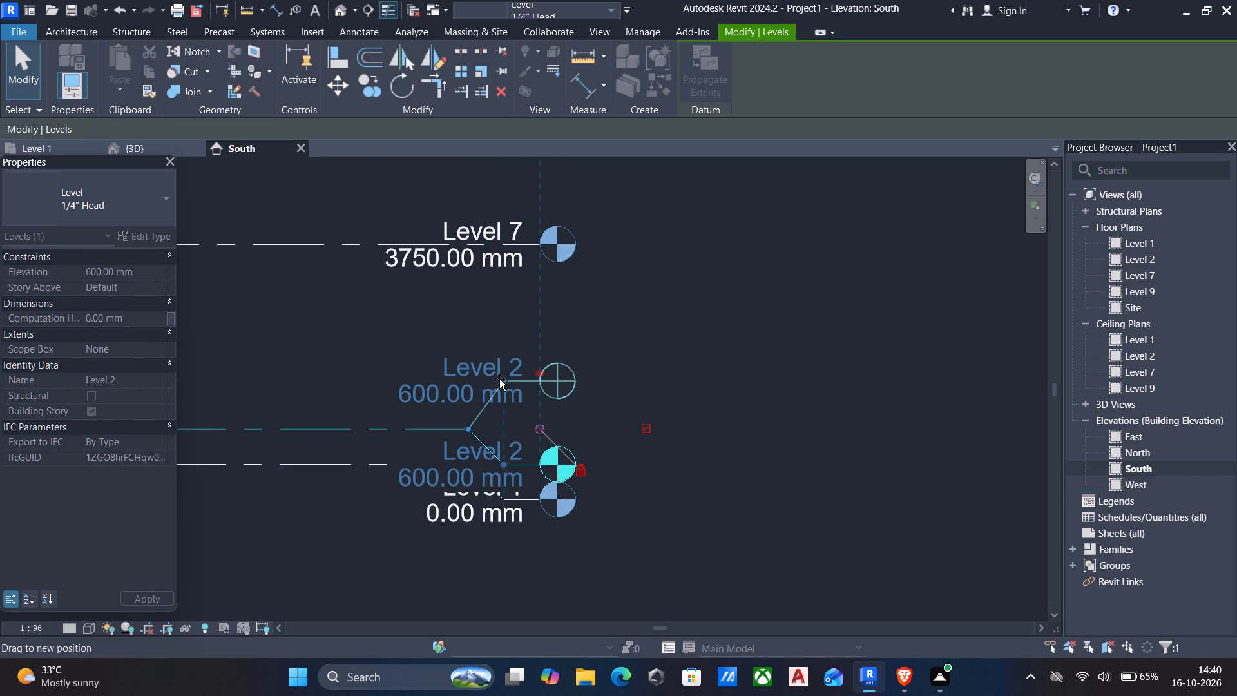
pyautogui.moveTo(499, 379); pyautogui.dragTo(496, 381)
pyautogui.press('Escape')
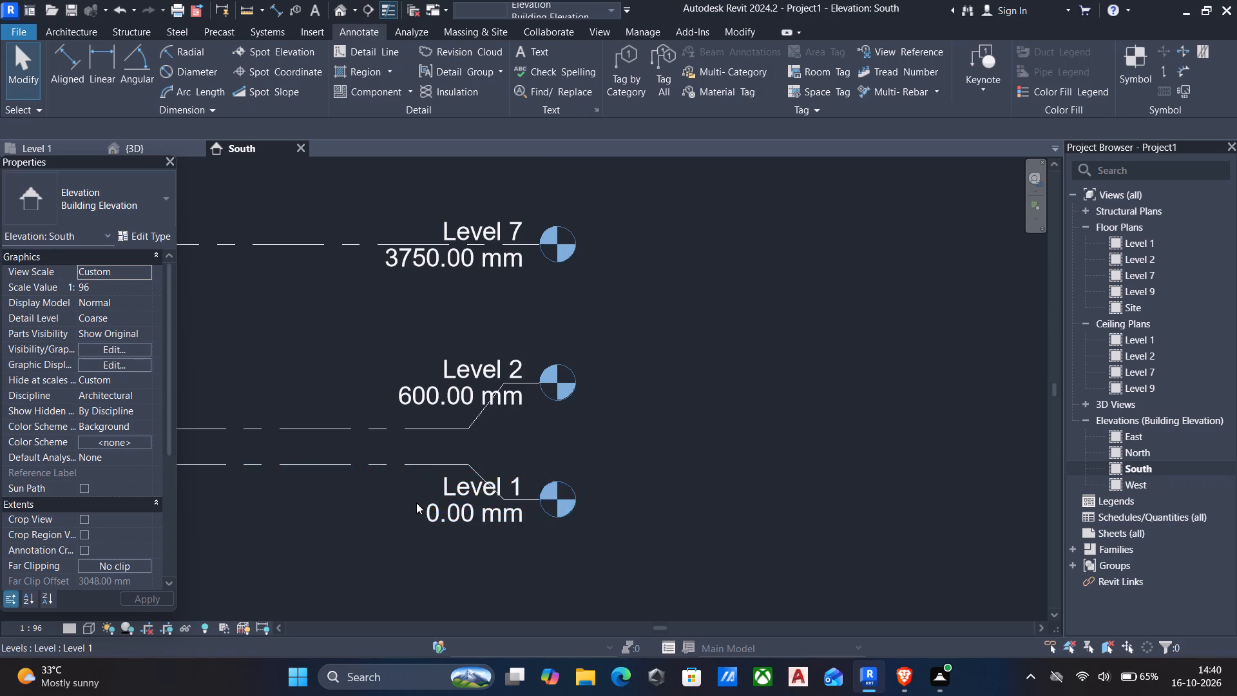
# Rename Level 1 as 1.N.G.L and rename its corresponding views too.
pyautogui.scroll(3, 416, 503)
pyautogui.scroll(-5, 416, 503)
pyautogui.moveTo(470, 360); pyautogui.dragTo(562, 371, button='middle')
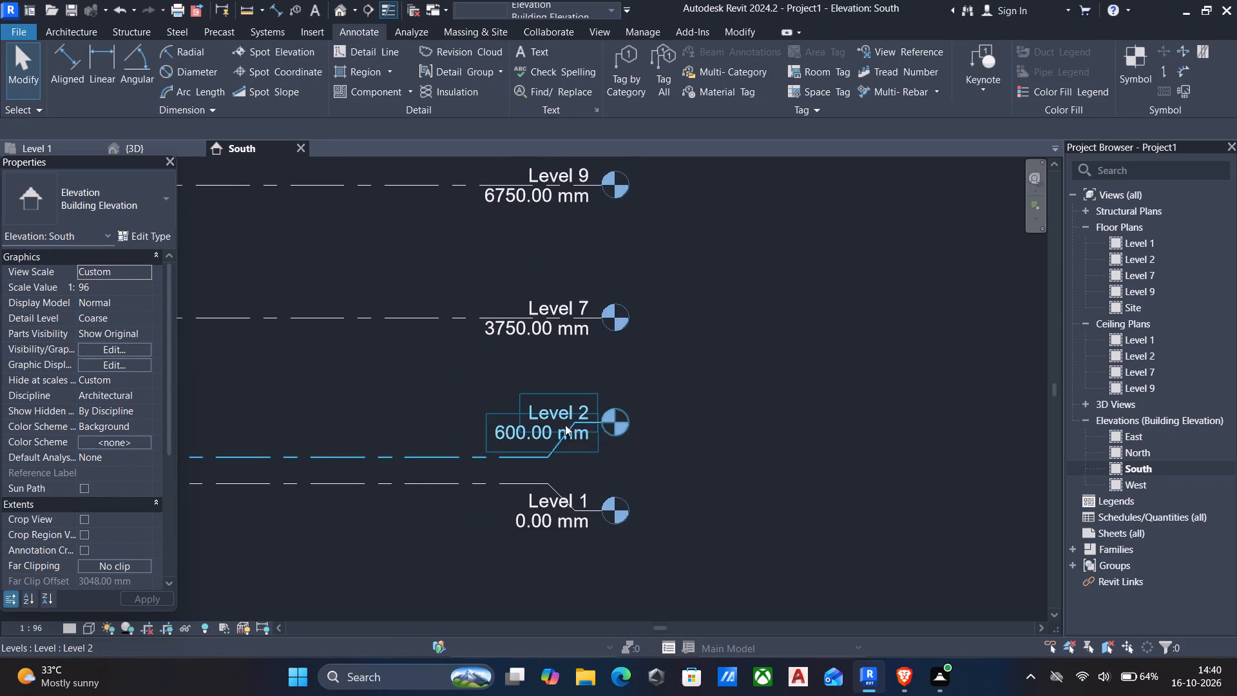
pyautogui.scroll(3, 570, 532)
pyautogui.click(532, 491)
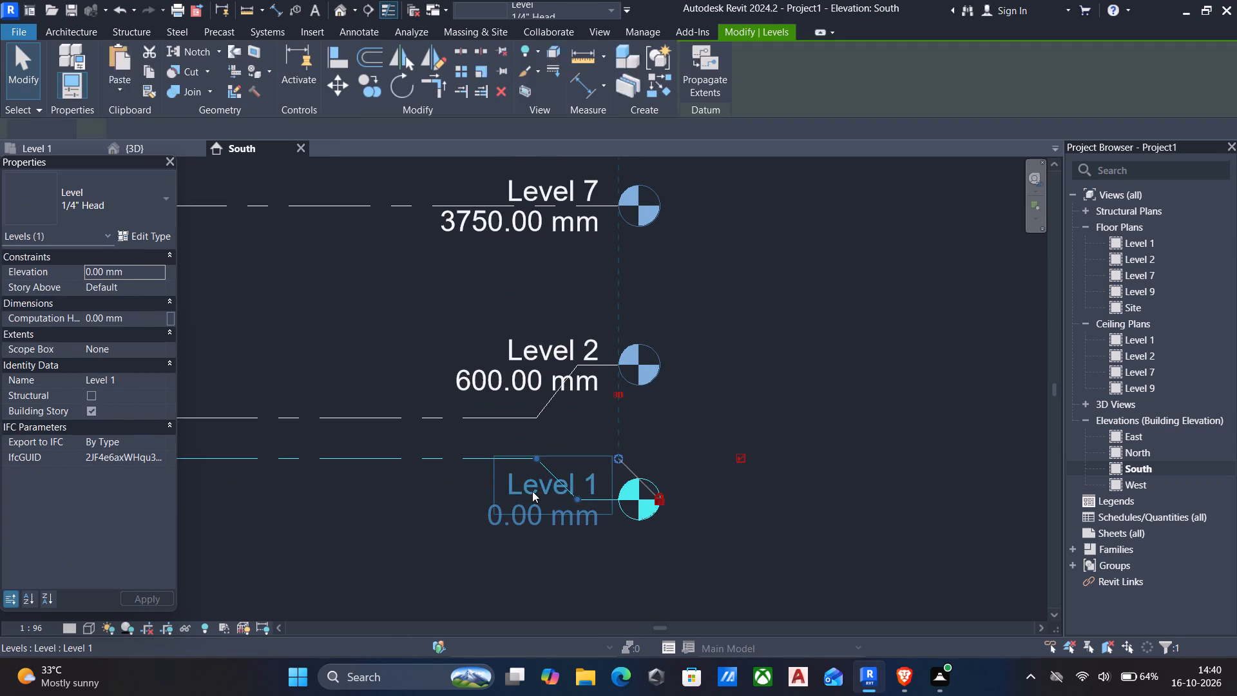
pyautogui.click(545, 484)
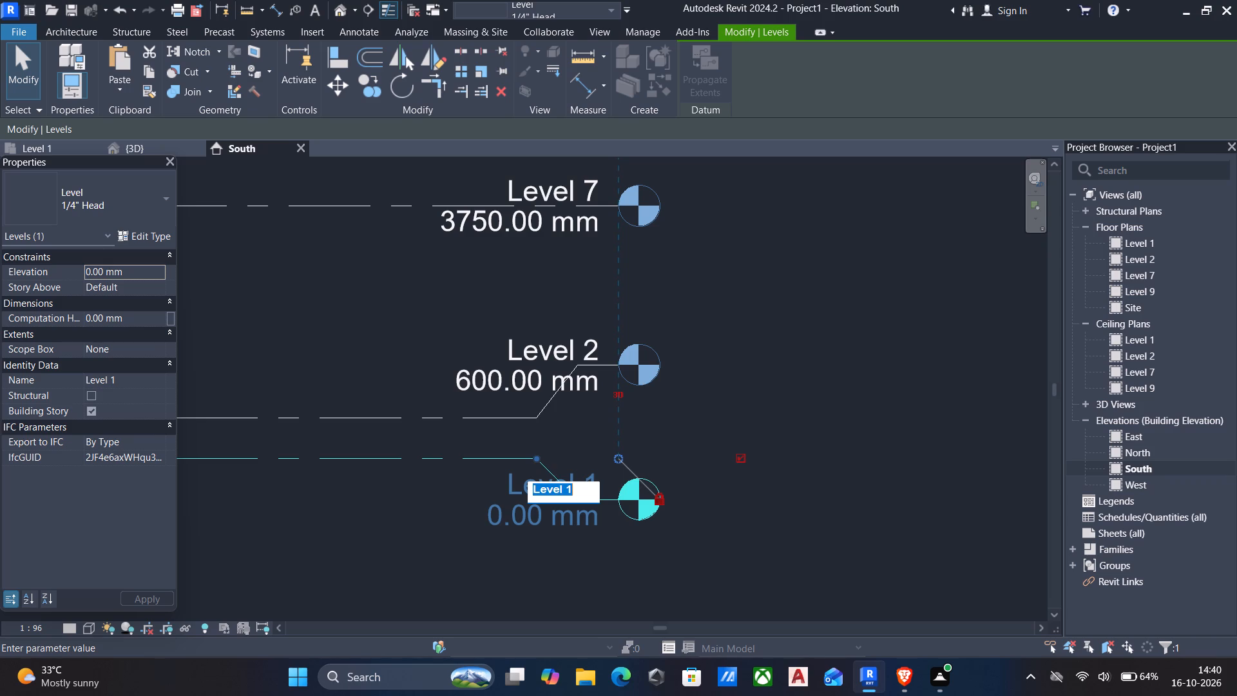
pyautogui.press('1')
pyautogui.press('.')
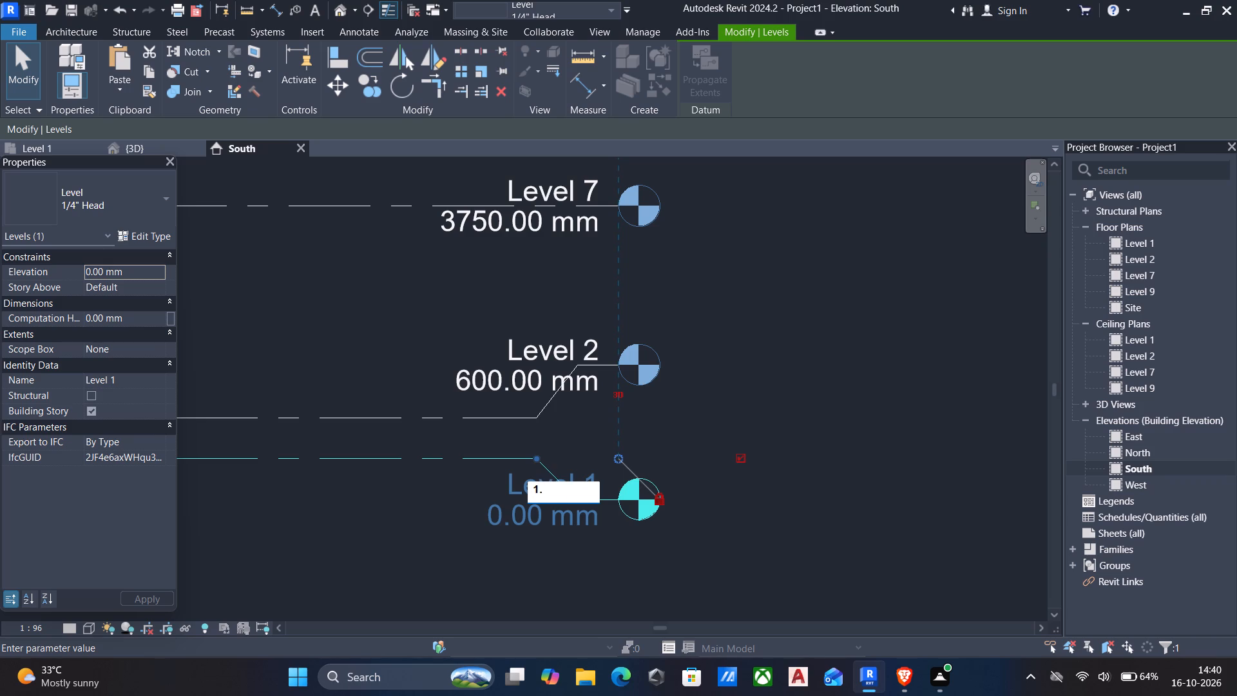
pyautogui.press('n')
pyautogui.press('.')
pyautogui.write('G.L')
pyautogui.press('Return')
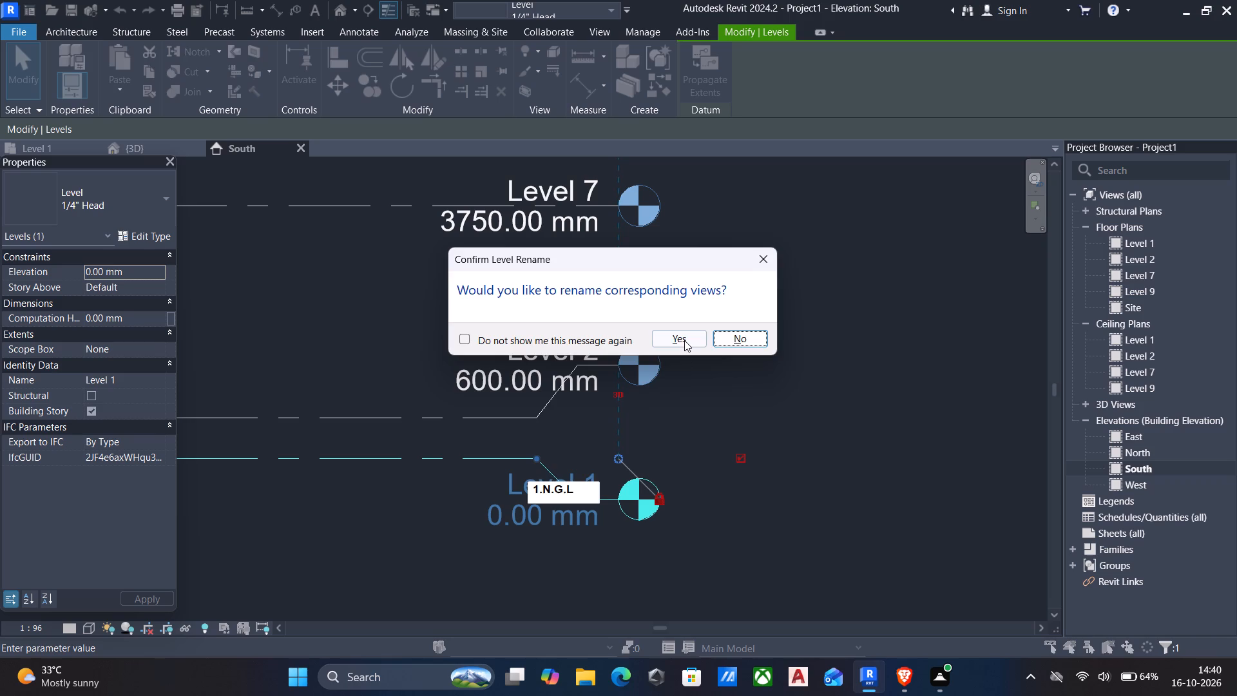
pyautogui.click(684, 340)
# Rename Level 2 as 2.GROUND FLOOR, including its corresponding views.
pyautogui.click(512, 360)
pyautogui.click(527, 360)
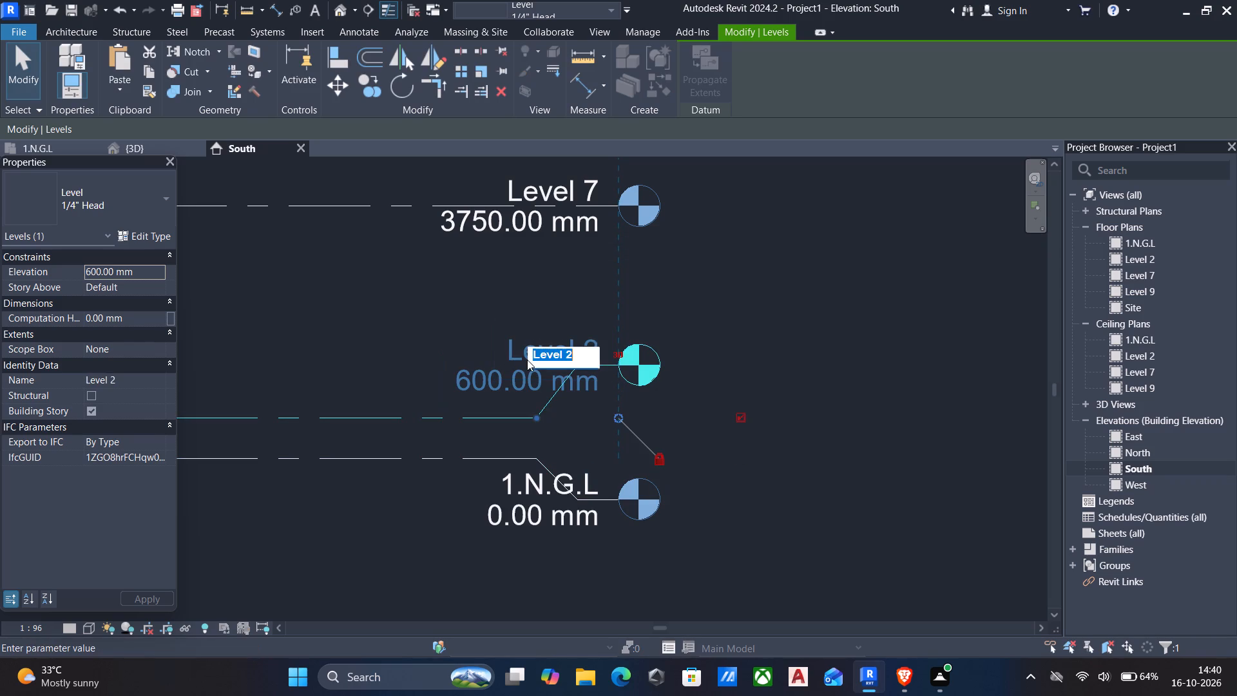
pyautogui.press('BackSpace')
pyautogui.press('2')
pyautogui.press('.')
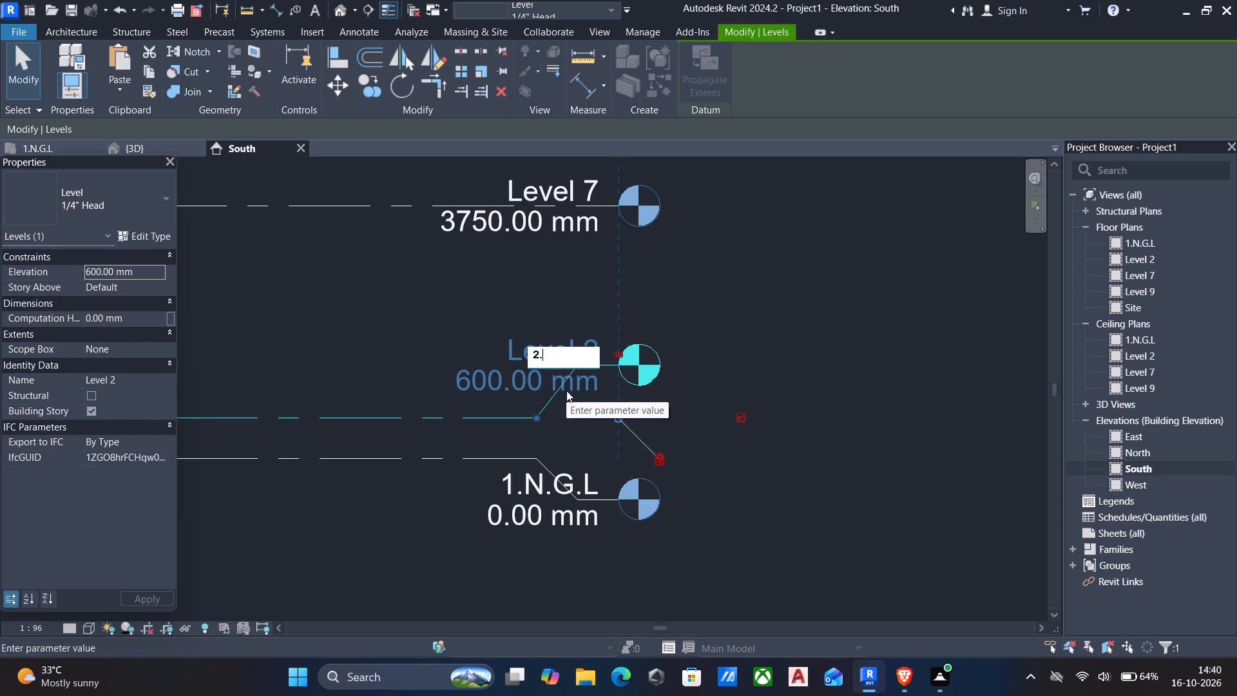
pyautogui.write('GROUND FLOO')
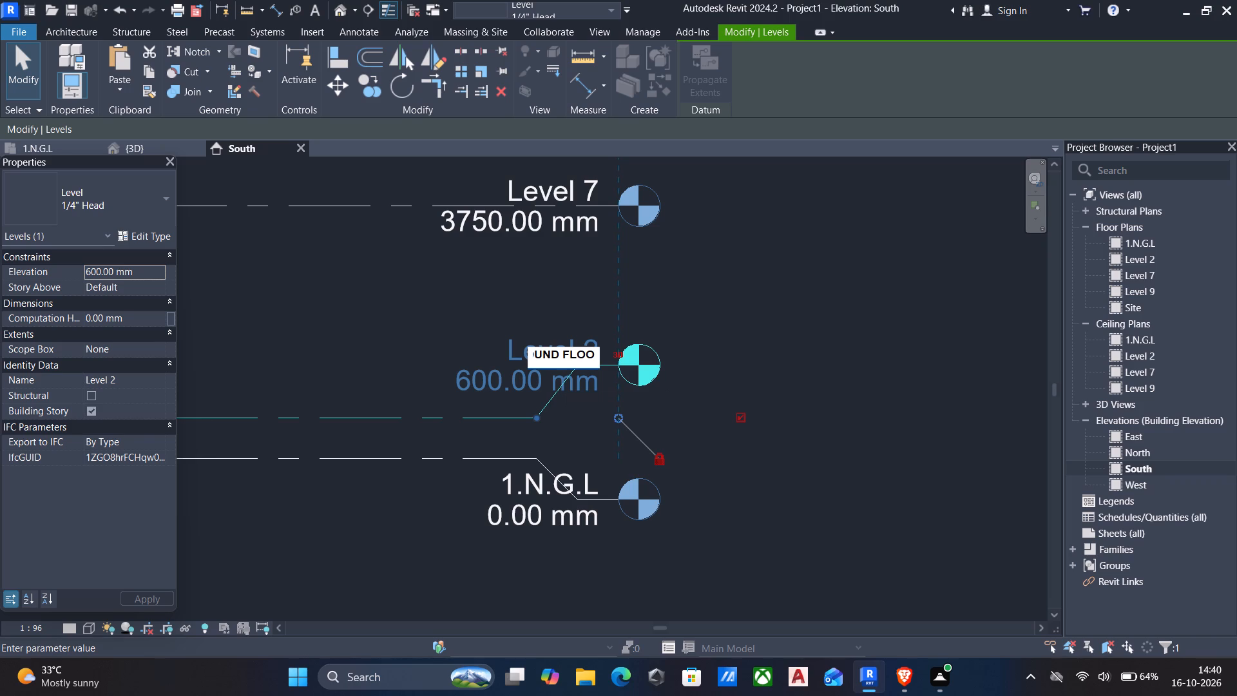
pyautogui.press('e')
pyautogui.press('BackSpace')
pyautogui.press('r')
pyautogui.press('Return')
pyautogui.click(695, 337)
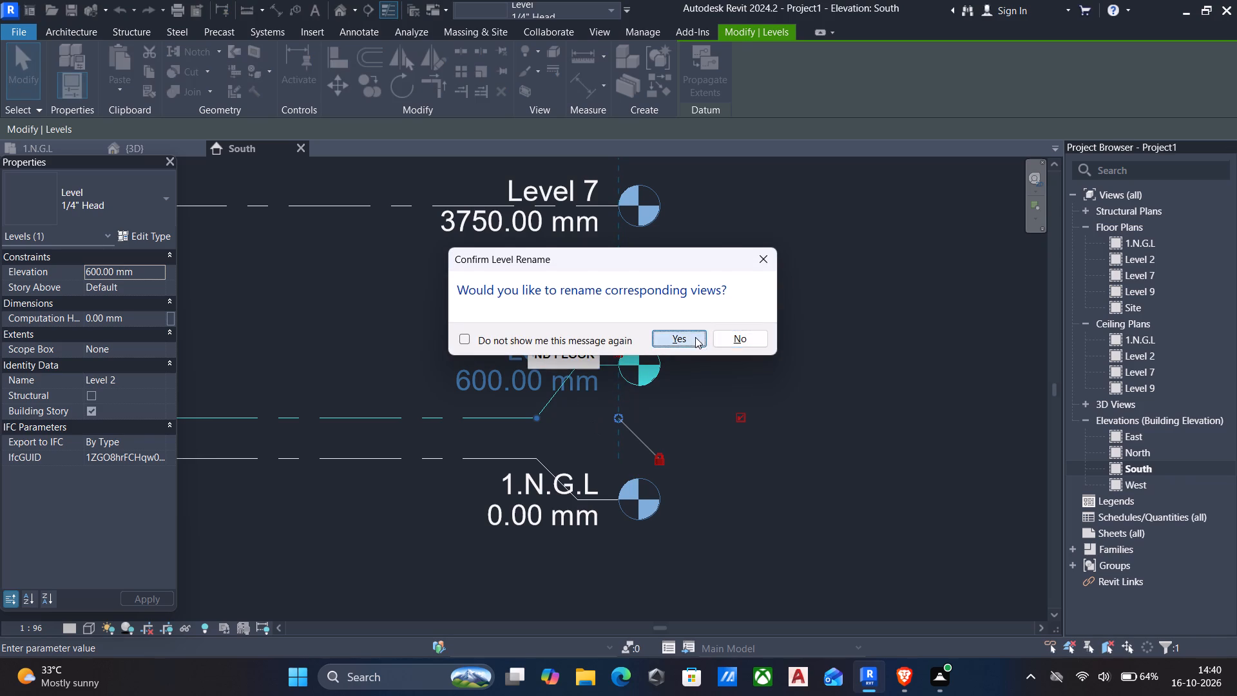
# Rename Level 7, the 3750 mm level, as 3.UPPER FLOOR along with its corresponding views.
pyautogui.moveTo(474, 349); pyautogui.dragTo(485, 418, button='middle')
pyautogui.scroll(-2, 501, 363)
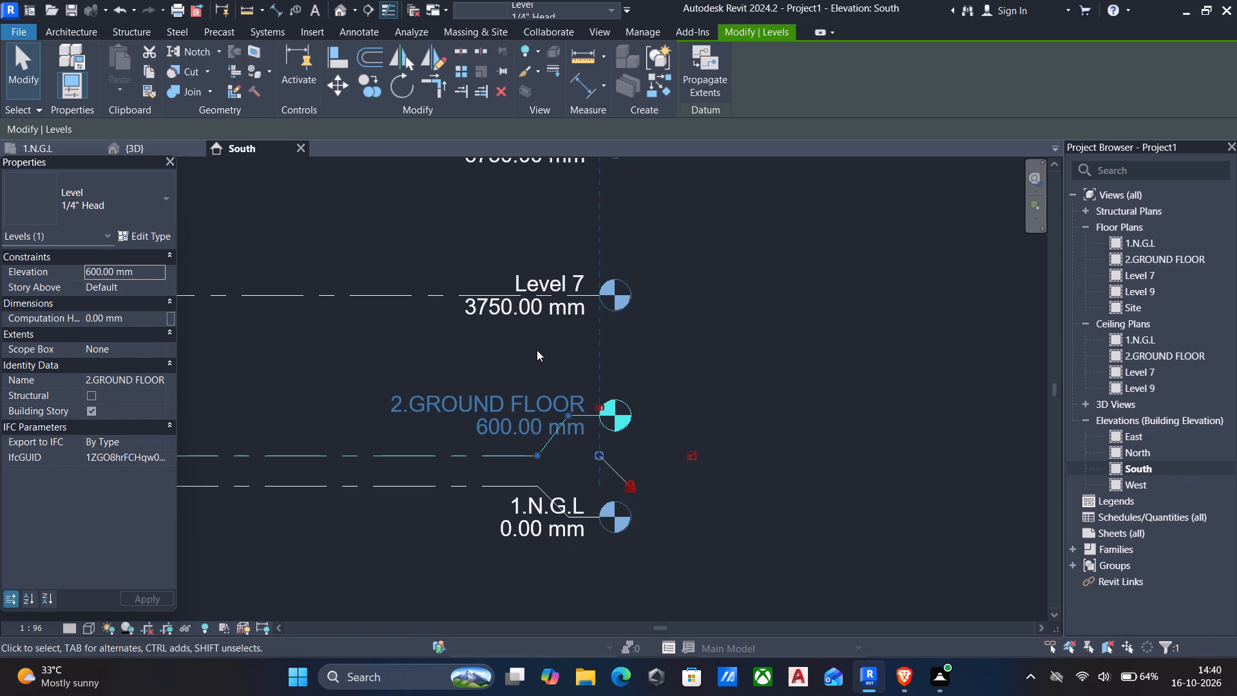
pyautogui.click(551, 284)
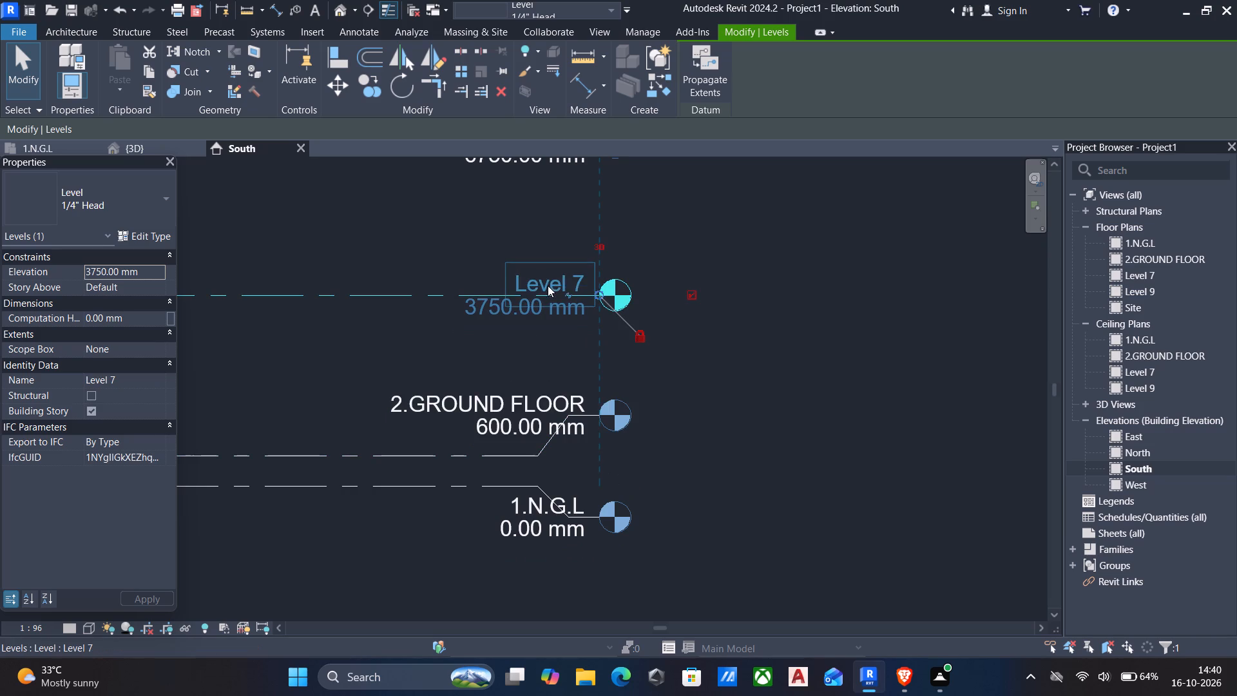
pyautogui.click(548, 285)
pyautogui.press('BackSpace')
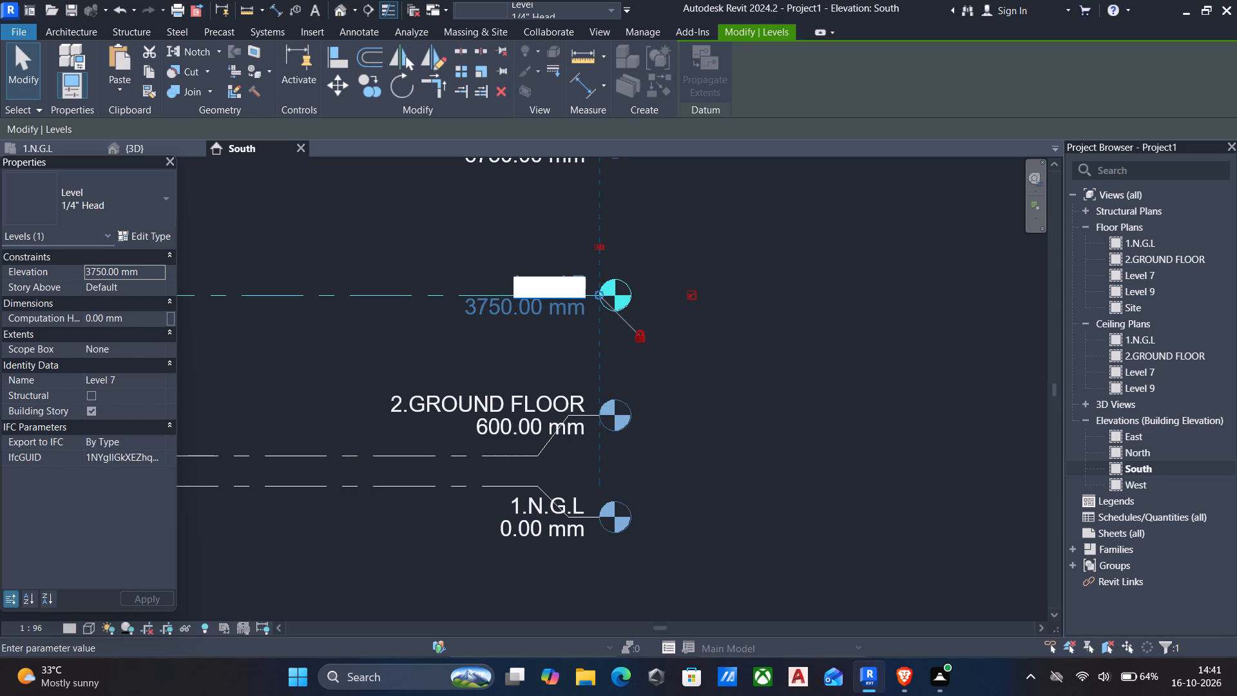
pyautogui.write('3.')
pyautogui.write('UPPER FLOOR')
pyautogui.press('Return')
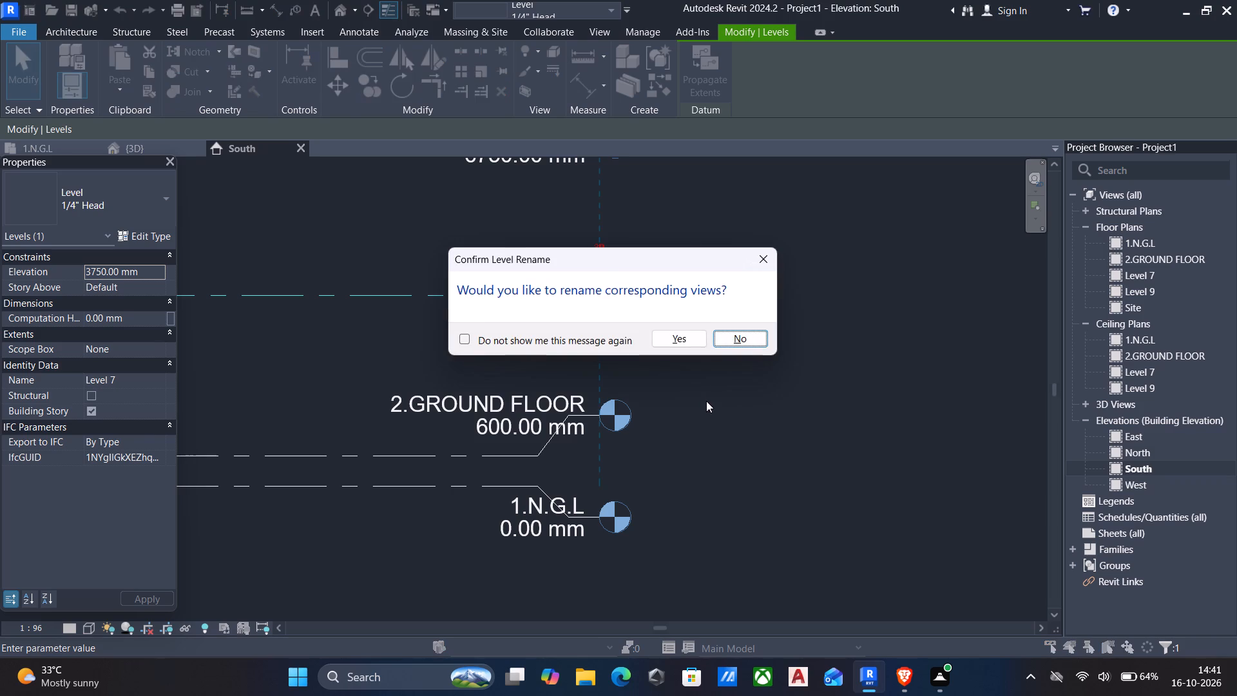
pyautogui.click(676, 337)
# Rename Level 9, the 6750 mm level, as 4.ROOF PLAN along with its corresponding views.
pyautogui.scroll(-2, 673, 386)
pyautogui.moveTo(673, 386); pyautogui.dragTo(698, 482, button='middle')
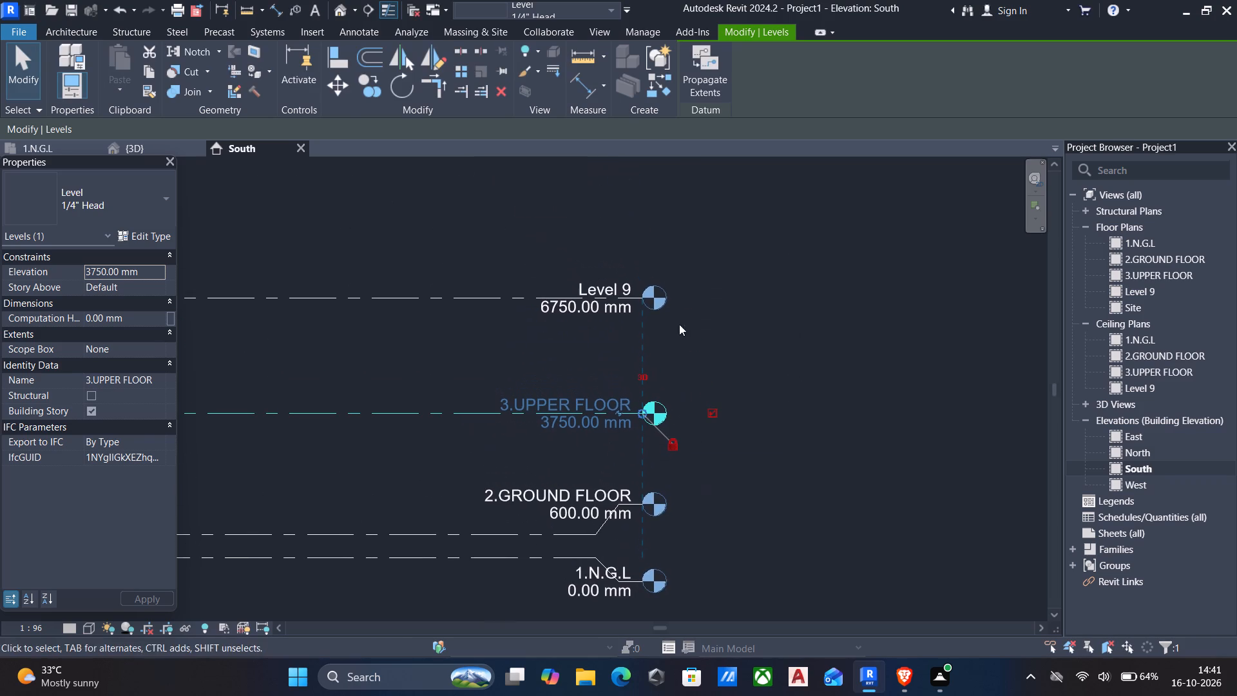
pyautogui.doubleClick(598, 287)
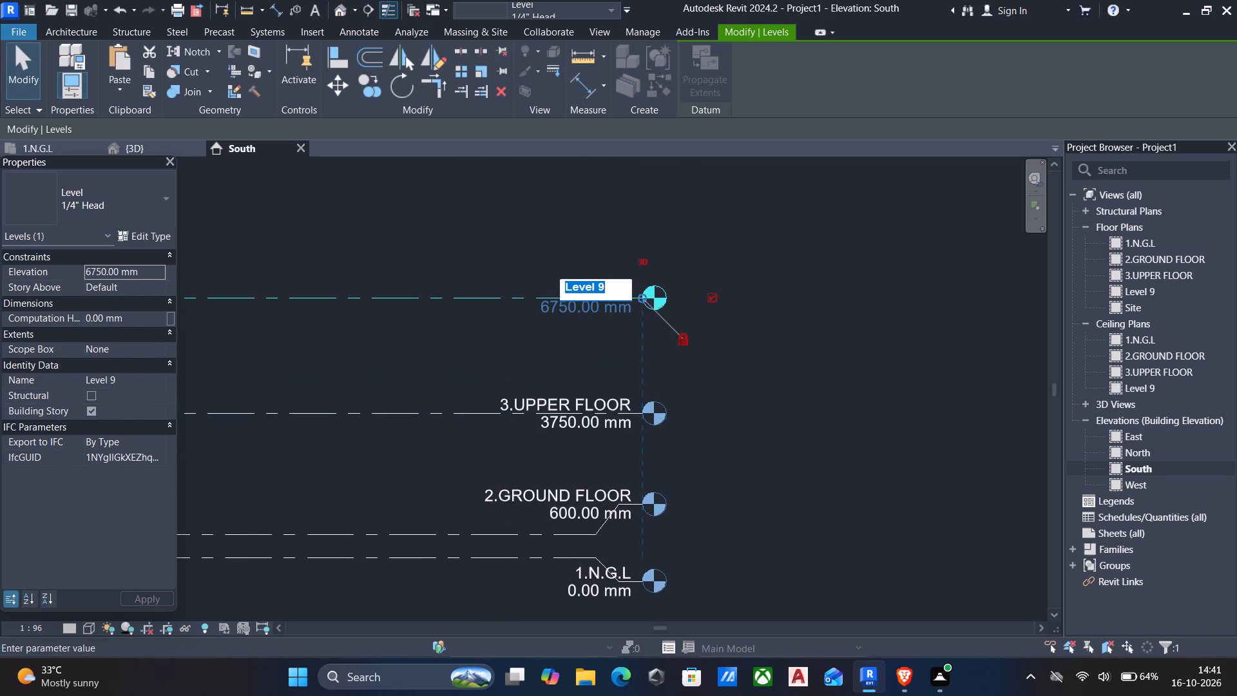
pyautogui.write('ROOF')
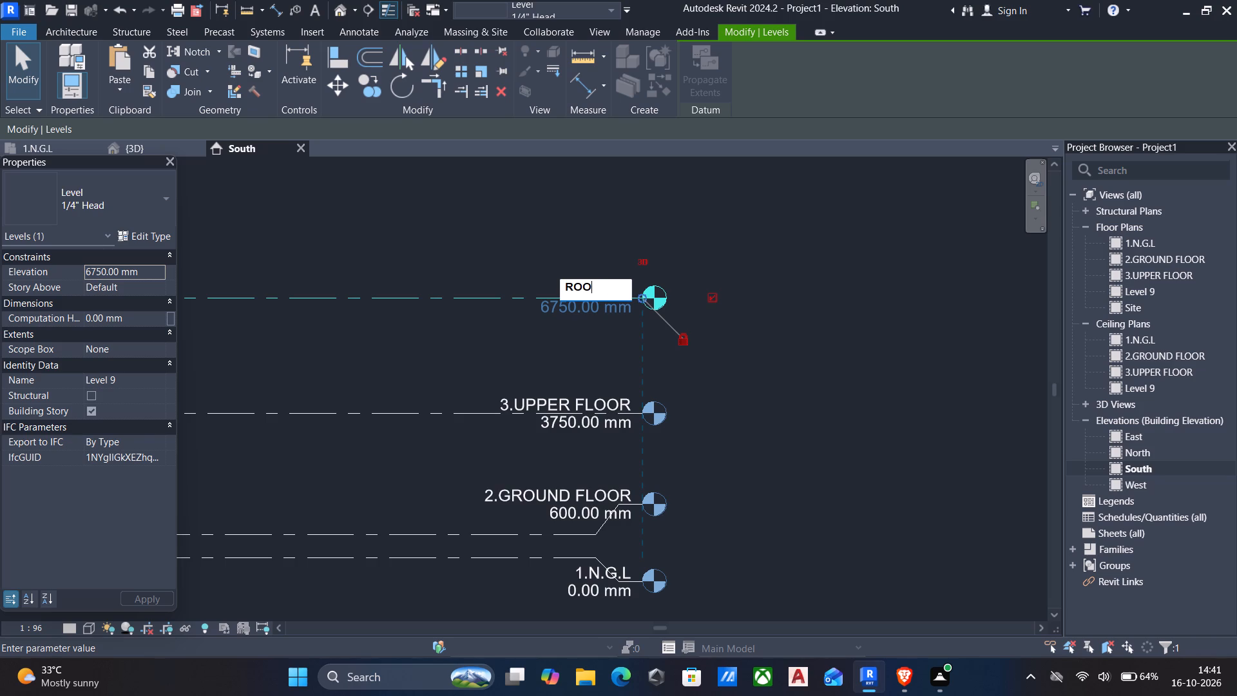
pyautogui.press('space')
pyautogui.write('PLAN')
pyautogui.press('Left')
pyautogui.press('Left')
pyautogui.press('Left')
pyautogui.press('Left')
pyautogui.press('Left')
pyautogui.press('Left')
pyautogui.press('Left')
pyautogui.press('Left')
pyautogui.press('Left')
pyautogui.press('Left')
pyautogui.press('Left')
pyautogui.press('Left')
pyautogui.press('Left')
pyautogui.press('Left')
pyautogui.press('Left')
pyautogui.press('Left')
pyautogui.press('Left')
pyautogui.press('Left')
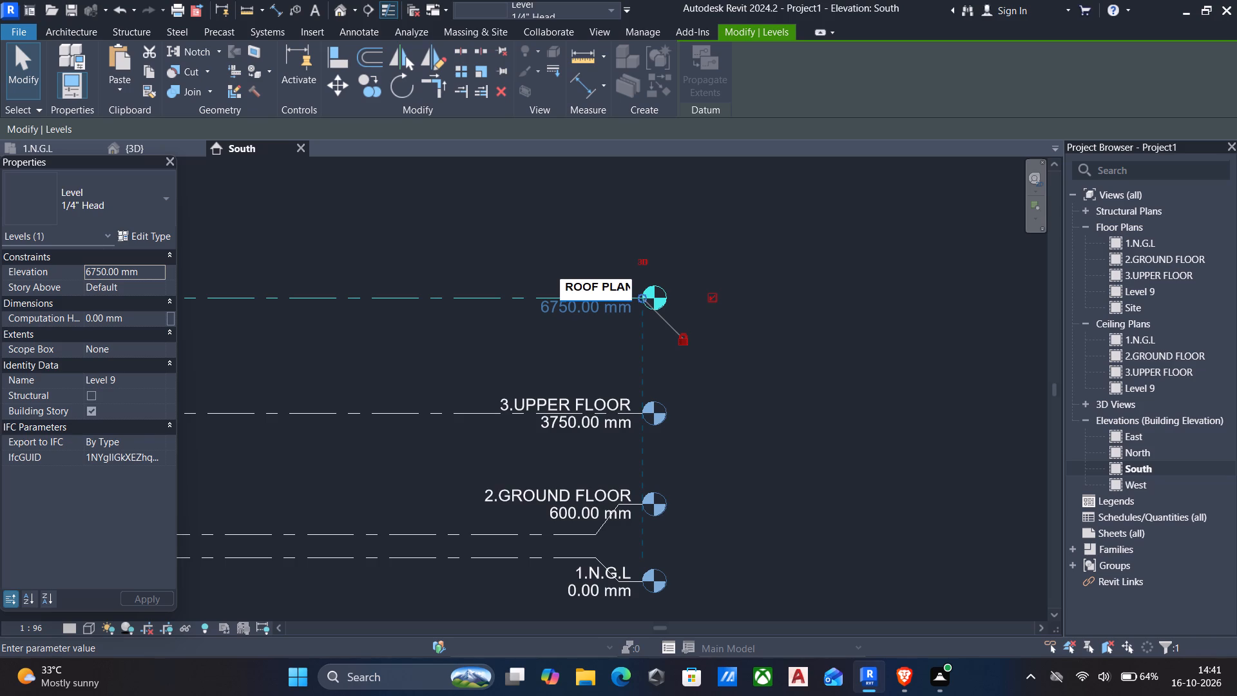
pyautogui.write('4.')
pyautogui.click(753, 475)
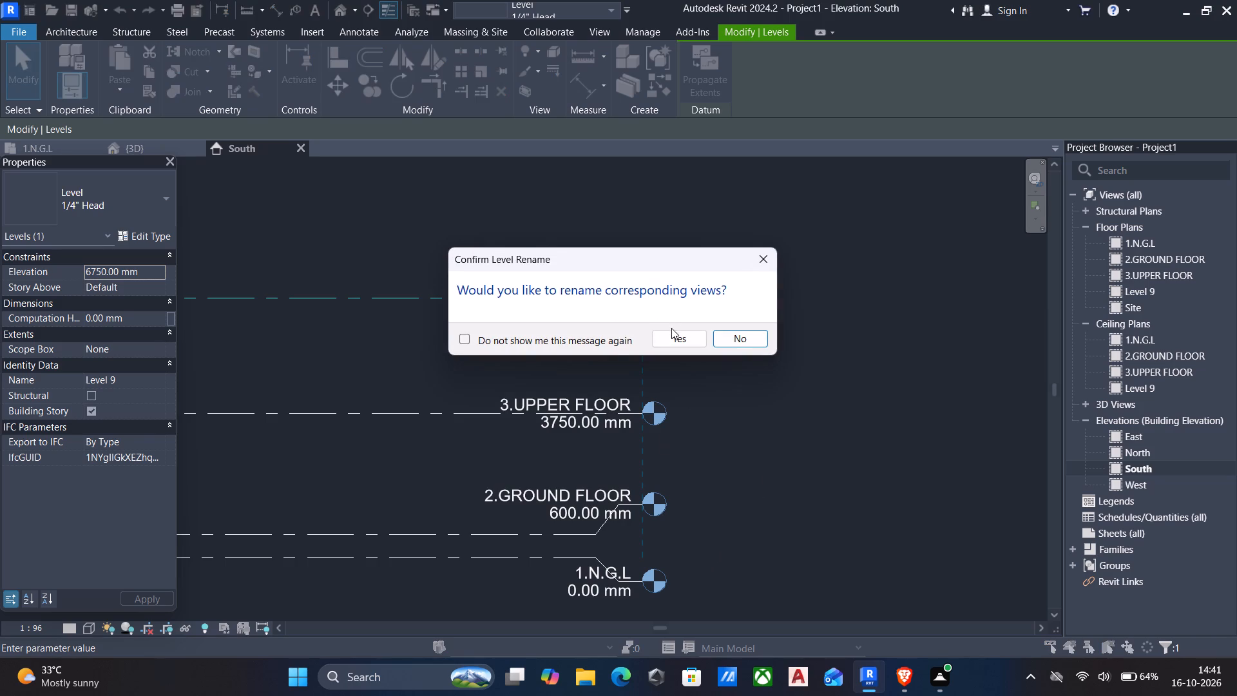
pyautogui.click(673, 336)
# Set the elevation of the 1.N.G.L level to 0 in its level head.
pyautogui.scroll(-3, 747, 412)
pyautogui.moveTo(736, 432); pyautogui.dragTo(725, 345, button='middle')
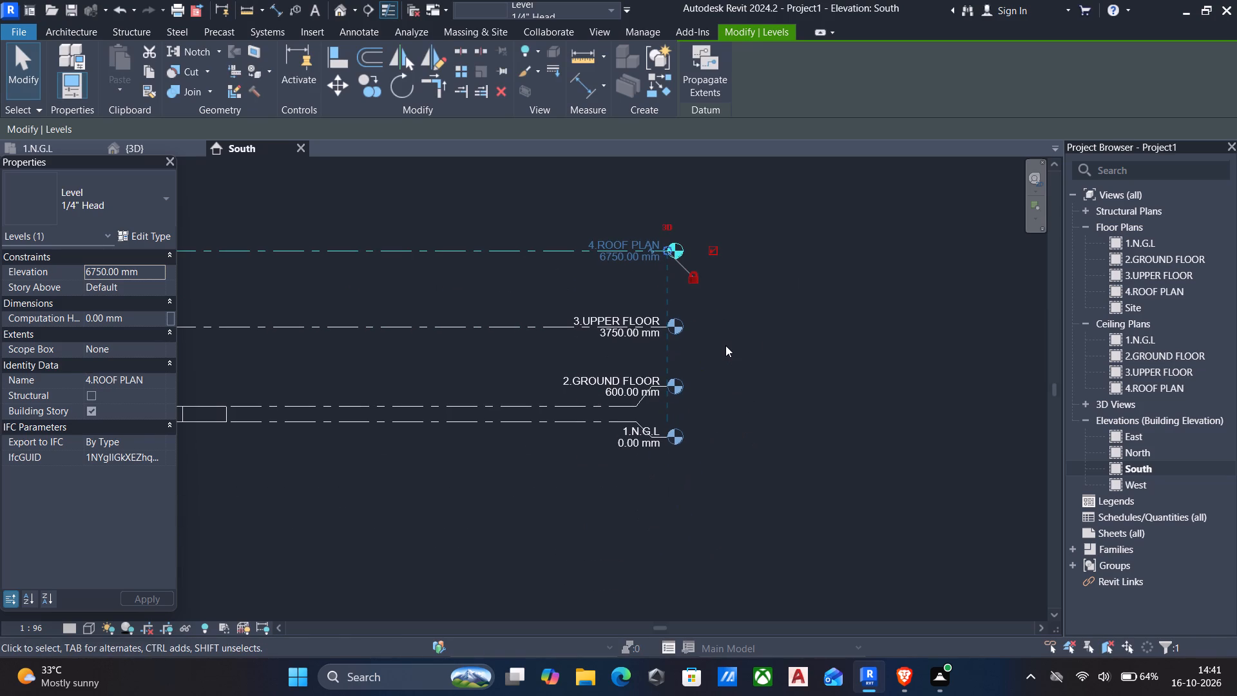
pyautogui.scroll(4, 628, 458)
pyautogui.click(635, 445)
pyautogui.scroll(4, 651, 443)
pyautogui.click(651, 443)
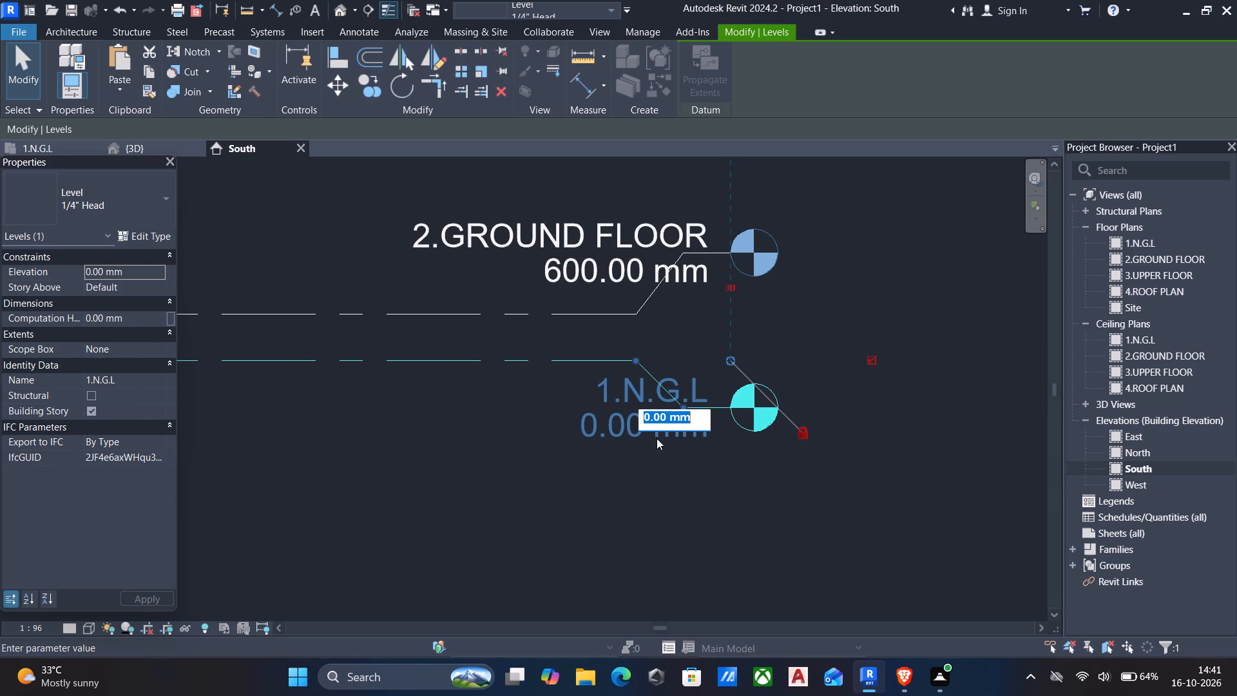
pyautogui.press('BackSpace')
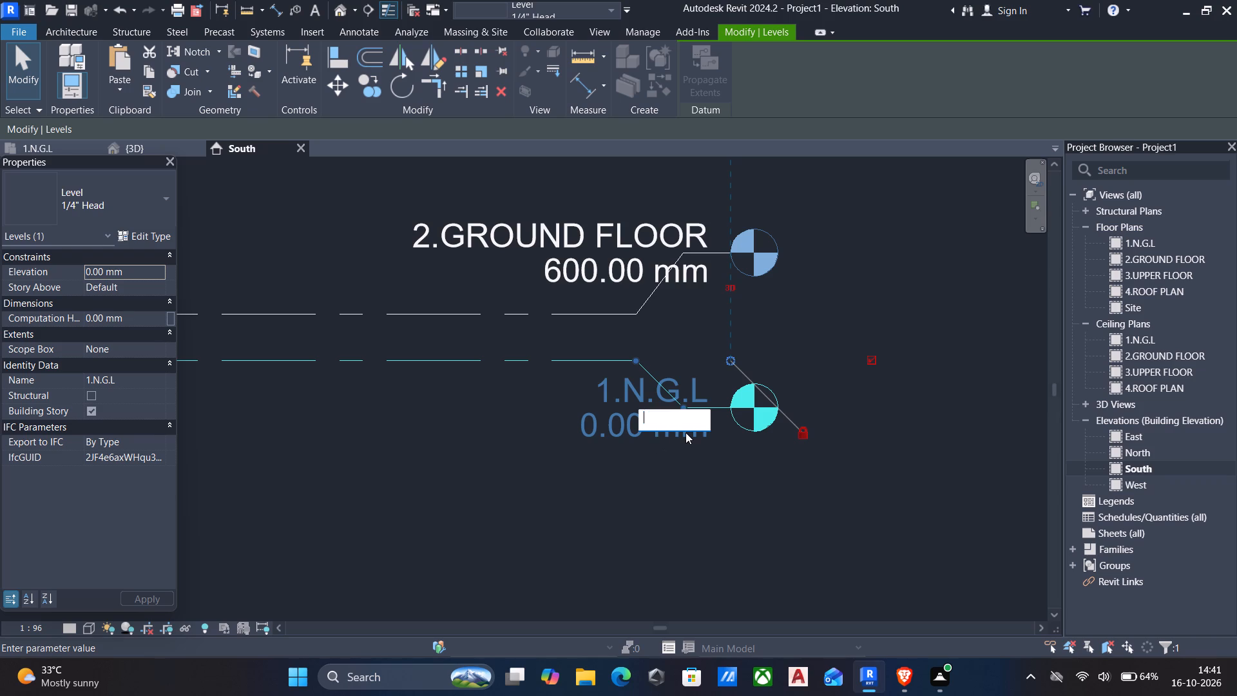
pyautogui.press('0')
pyautogui.press('Return')
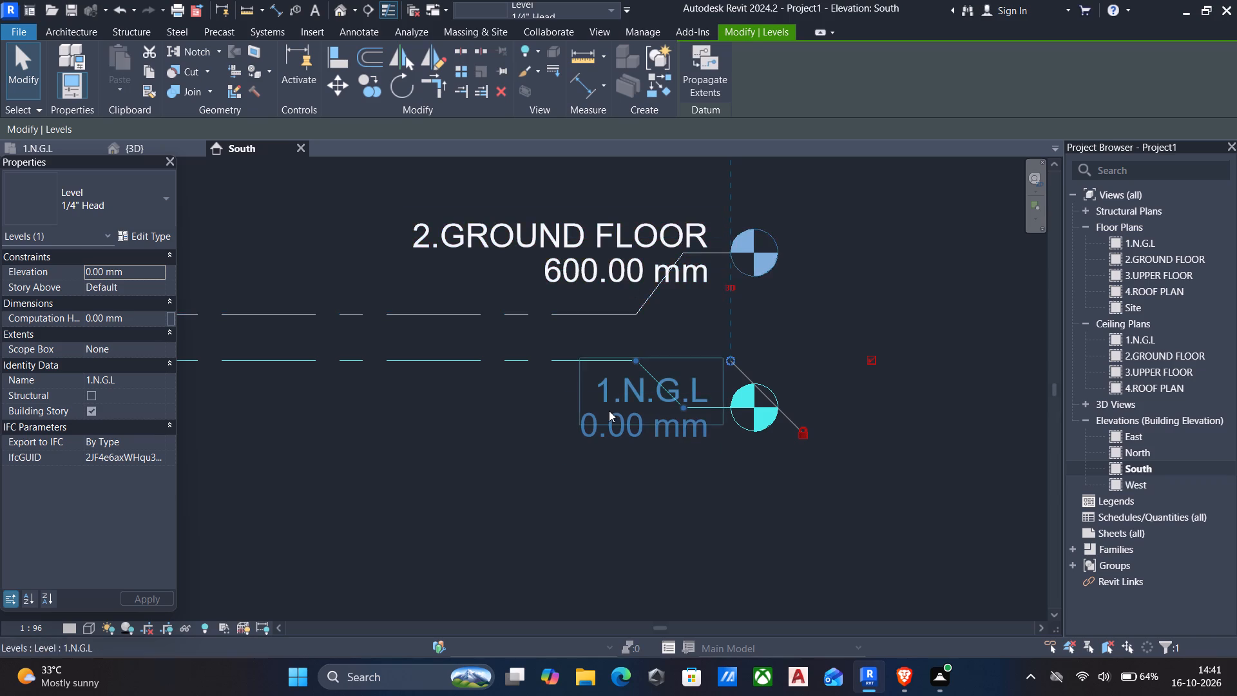
# Set the Elevation property of the 1.N.G.L level to 0.
pyautogui.scroll(-3, 609, 413)
pyautogui.moveTo(580, 446); pyautogui.dragTo(655, 439, button='middle')
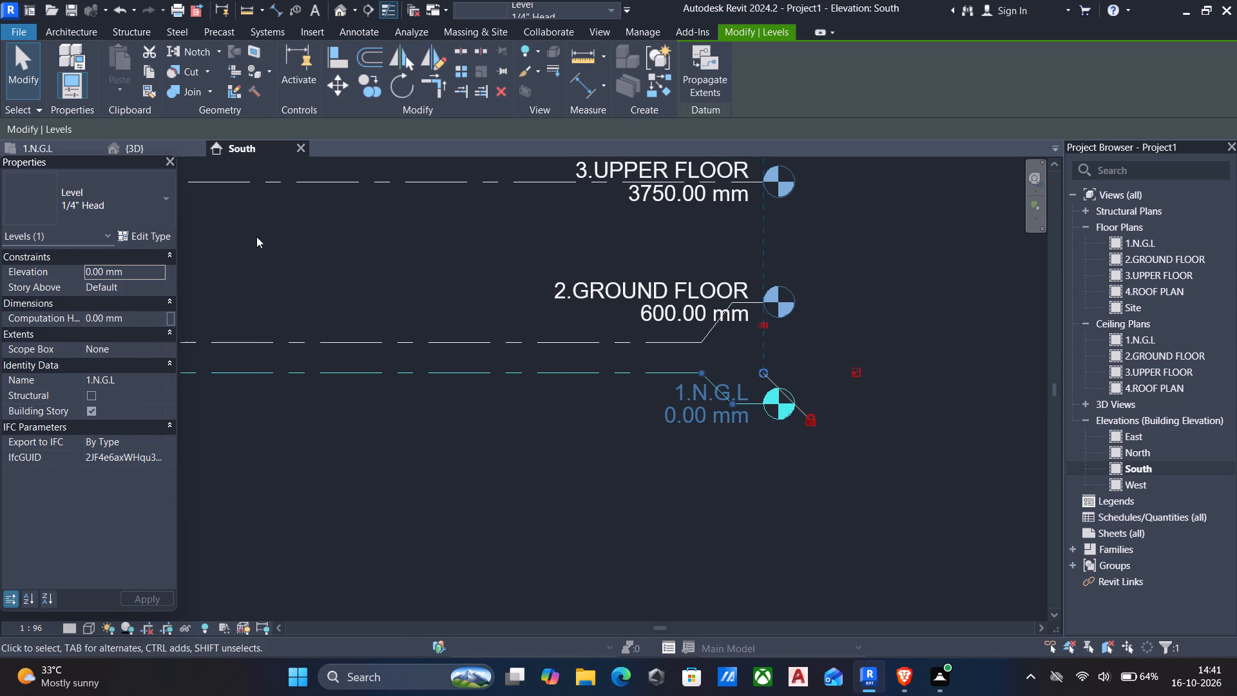
pyautogui.click(152, 268)
pyautogui.press('0')
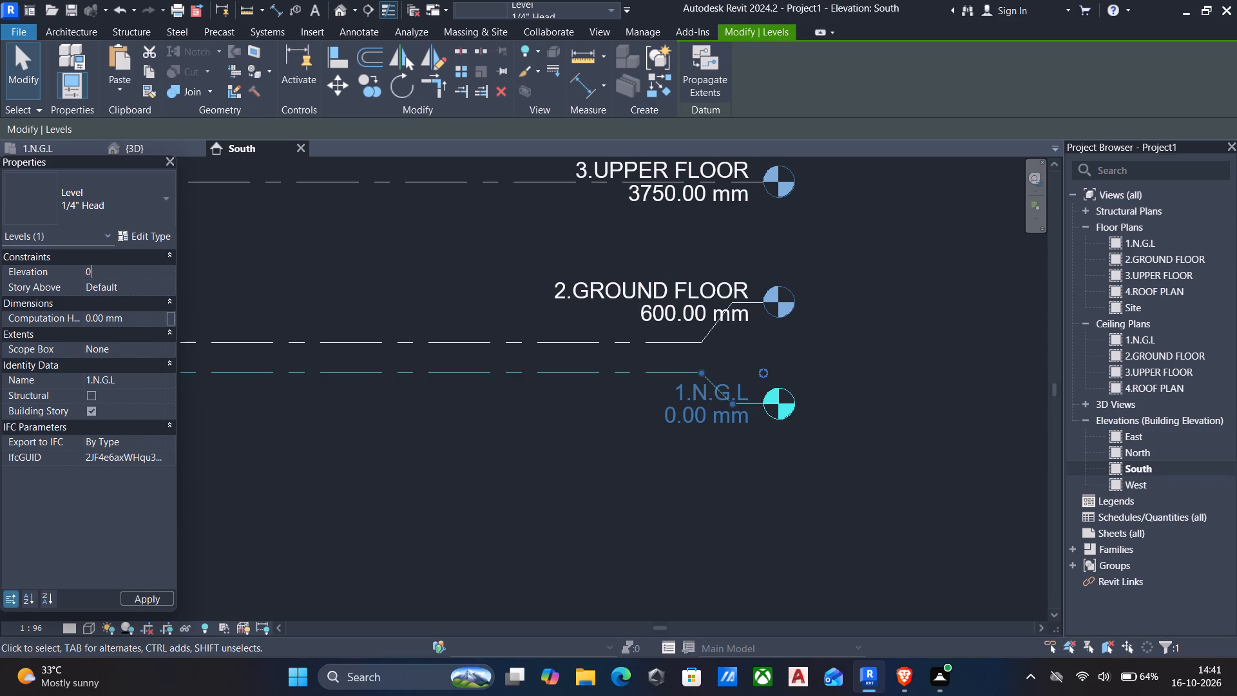
pyautogui.press('Return')
# Examine the type properties of the 1/4" Head level type.
pyautogui.click(146, 236)
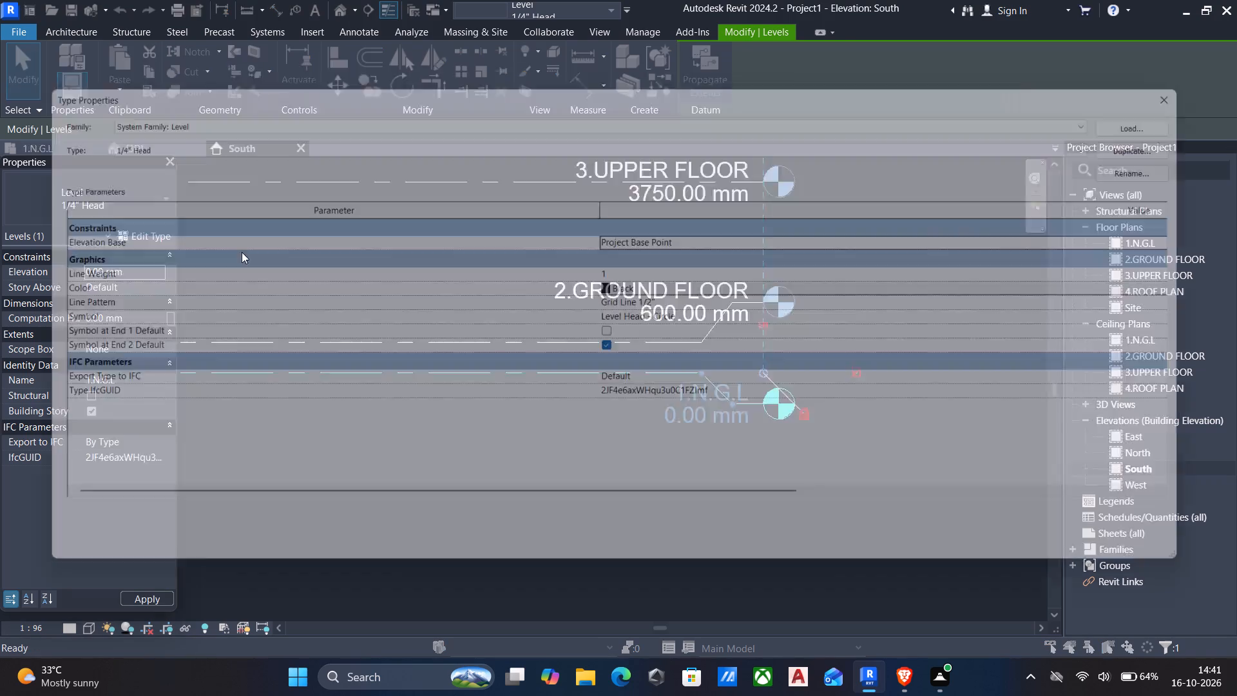
pyautogui.scroll(-5, 658, 352)
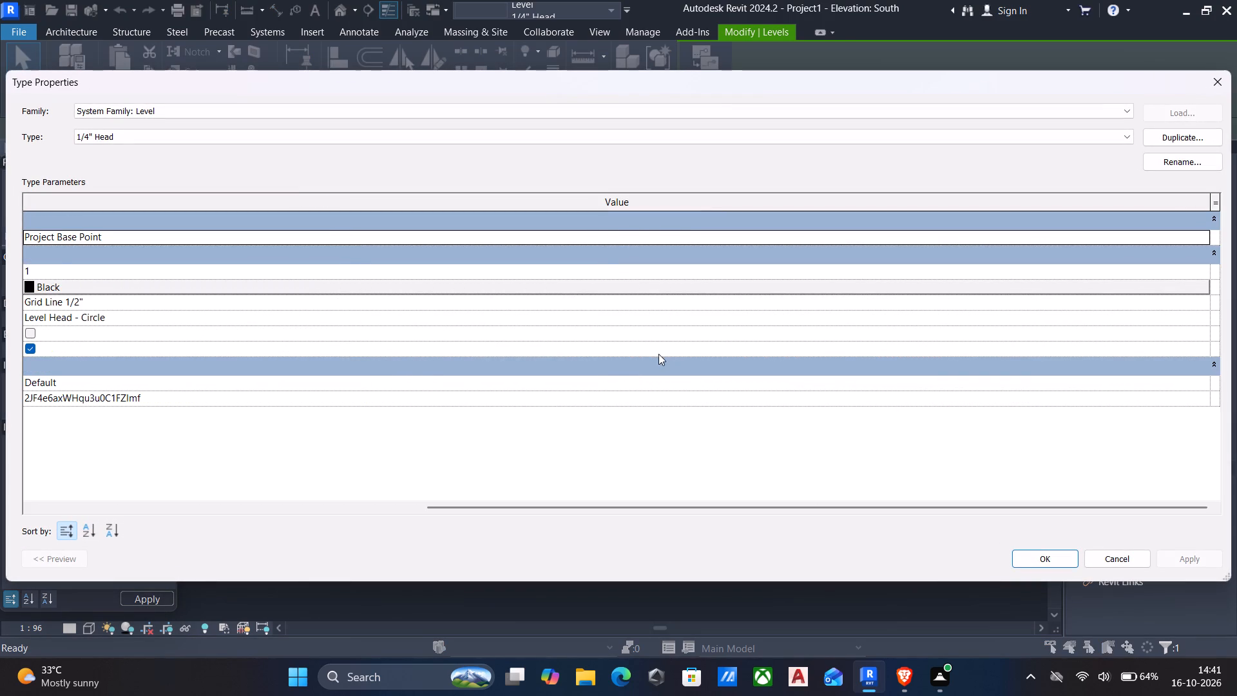
pyautogui.scroll(11, 658, 354)
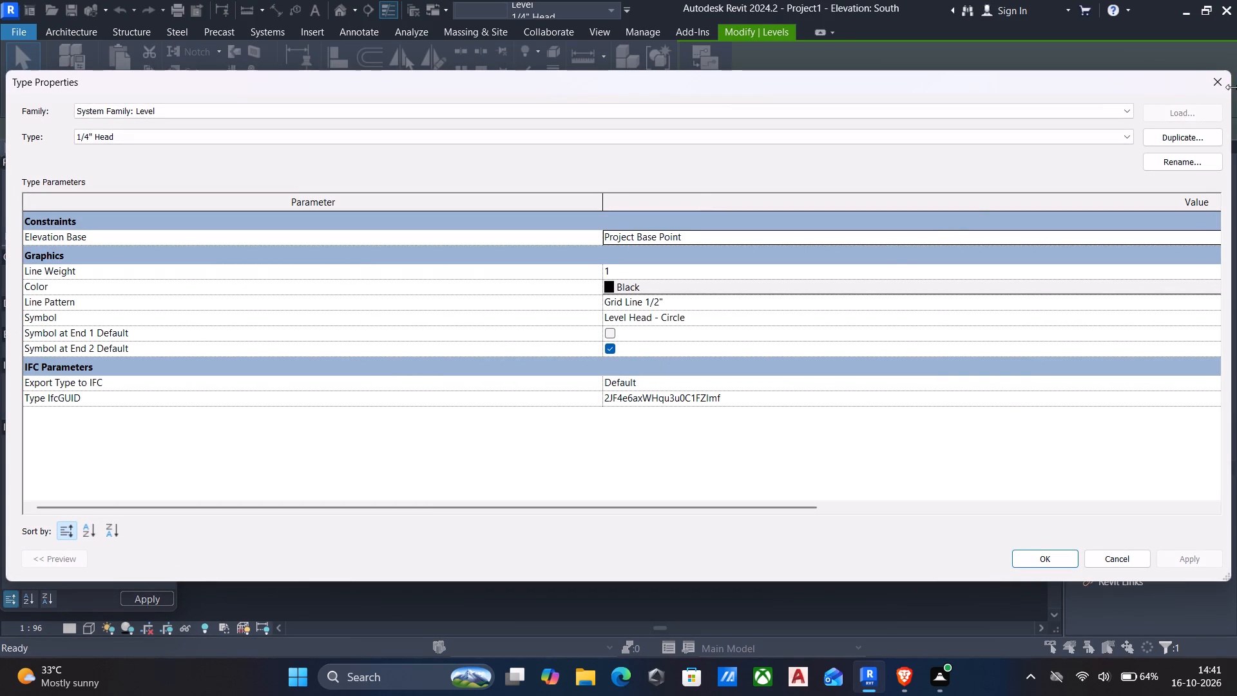
pyautogui.click(1226, 89)
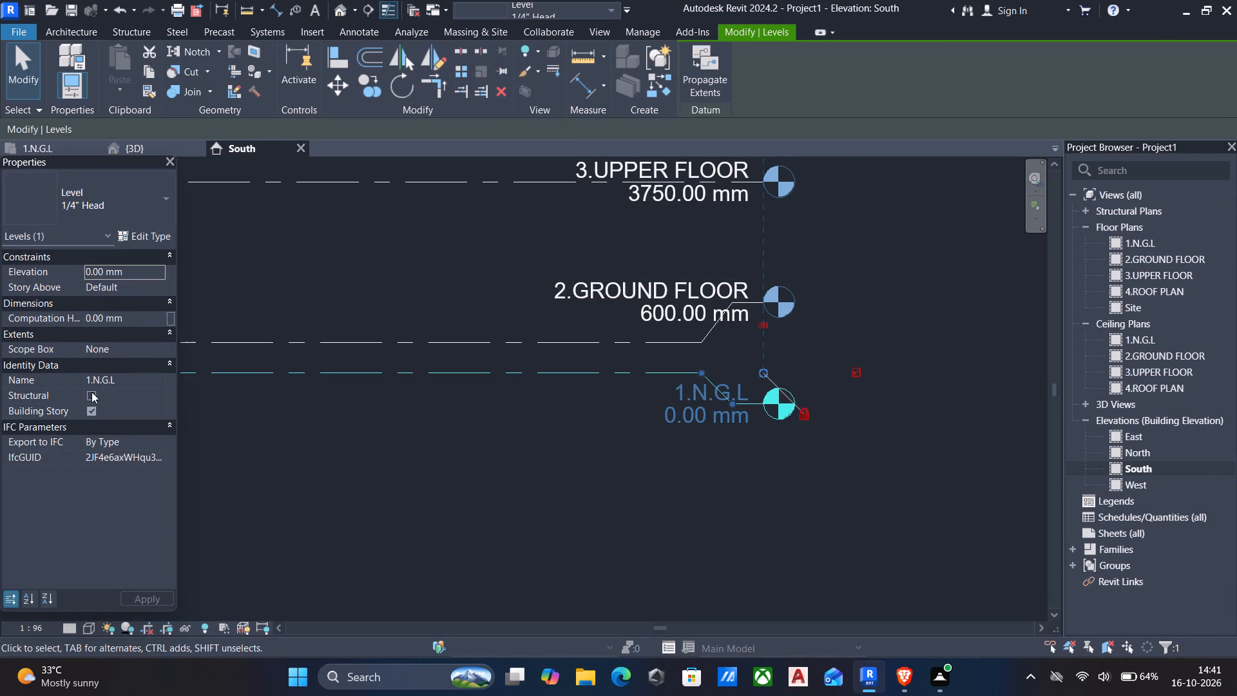
# Set the top constraint of all the 9" walls in the South elevation to Up to level: 3.UPPER FLOOR.
pyautogui.scroll(-4, 452, 434)
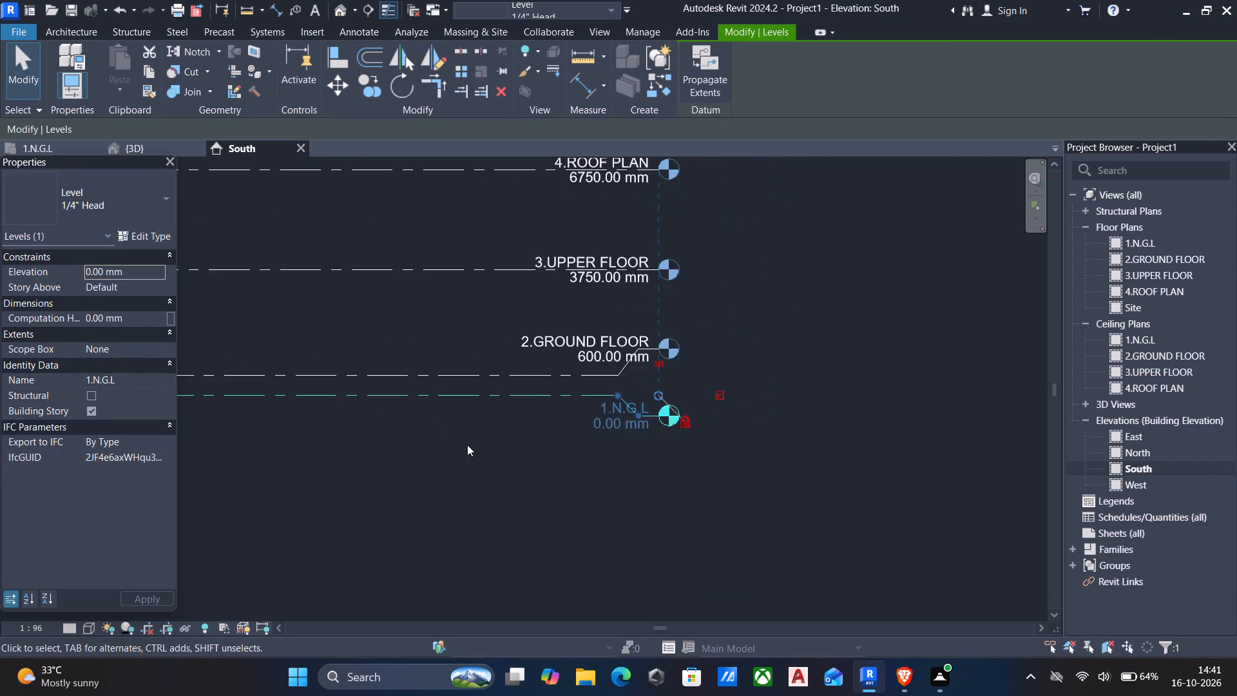
pyautogui.moveTo(467, 445); pyautogui.dragTo(628, 453, button='middle')
pyautogui.press('Escape')
pyautogui.moveTo(538, 454); pyautogui.dragTo(666, 441, button='middle')
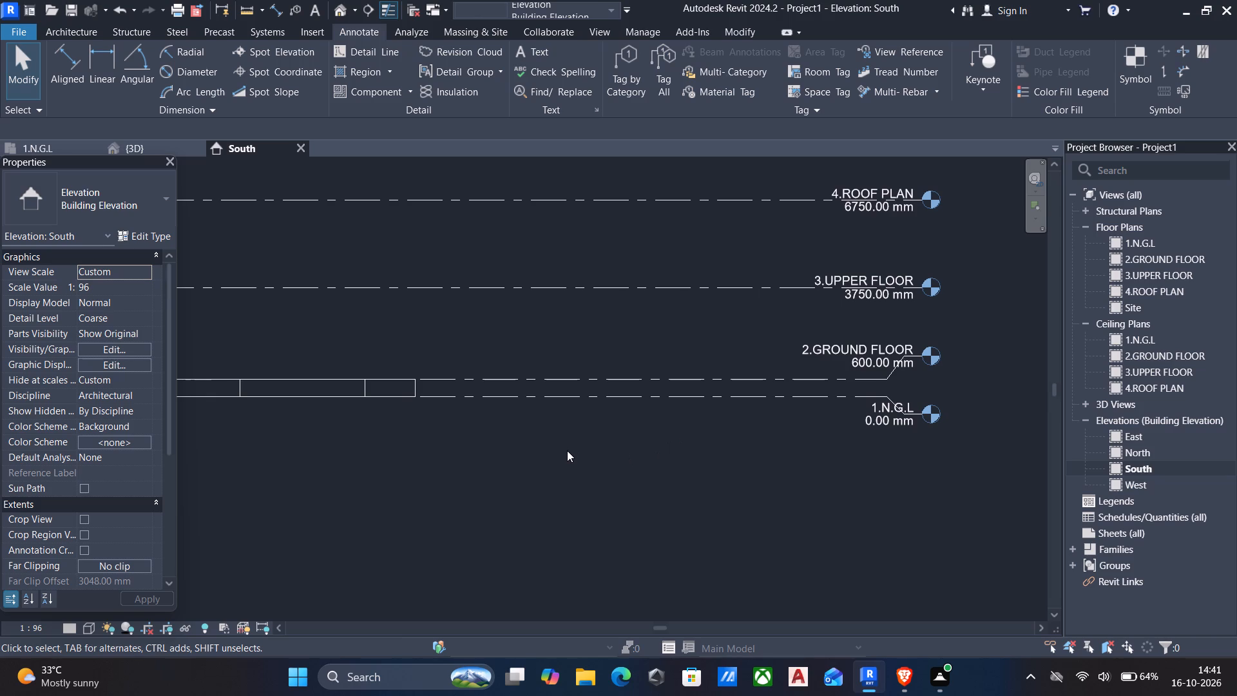
pyautogui.moveTo(307, 474); pyautogui.dragTo(401, 478, button='middle')
pyautogui.scroll(-3, 458, 488)
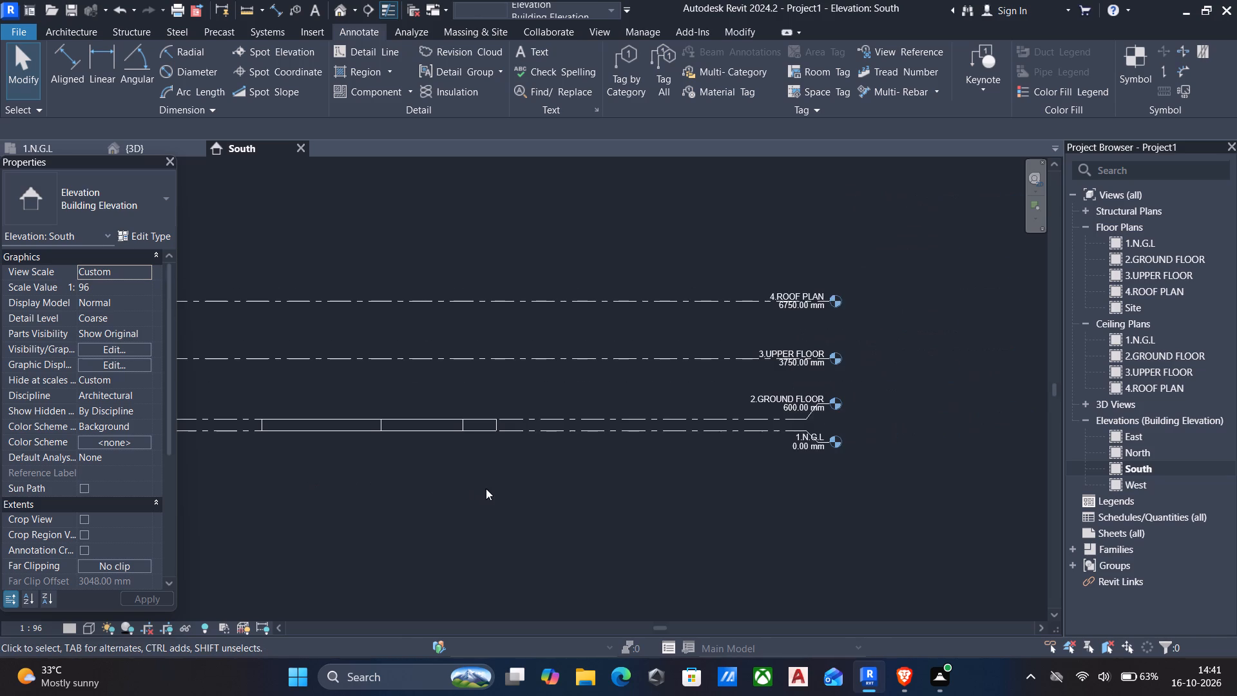
pyautogui.moveTo(350, 467); pyautogui.dragTo(481, 482, button='middle')
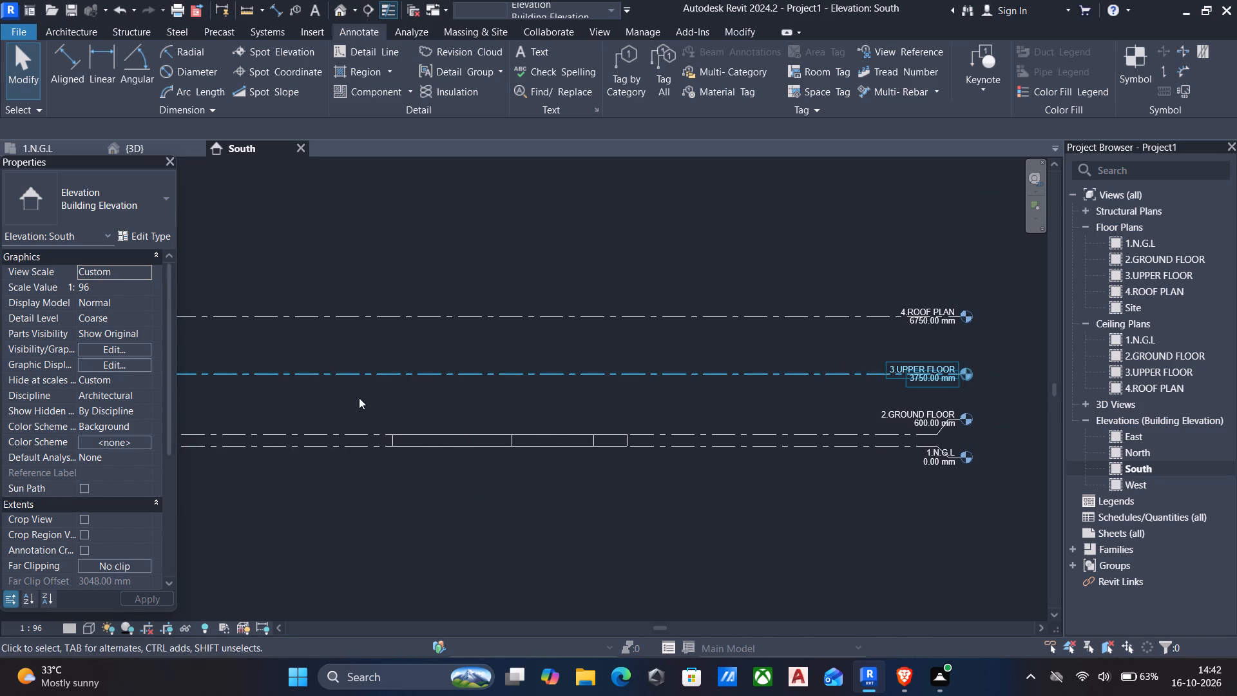
pyautogui.moveTo(354, 400); pyautogui.dragTo(740, 523)
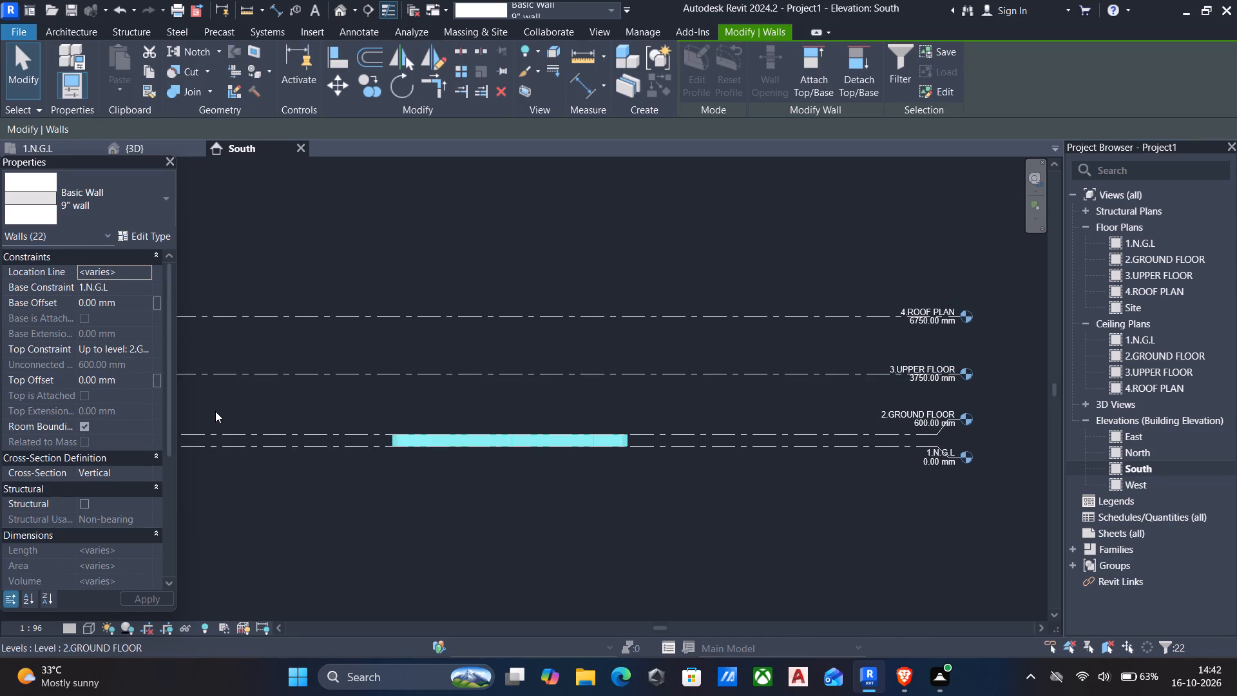
pyautogui.click(146, 345)
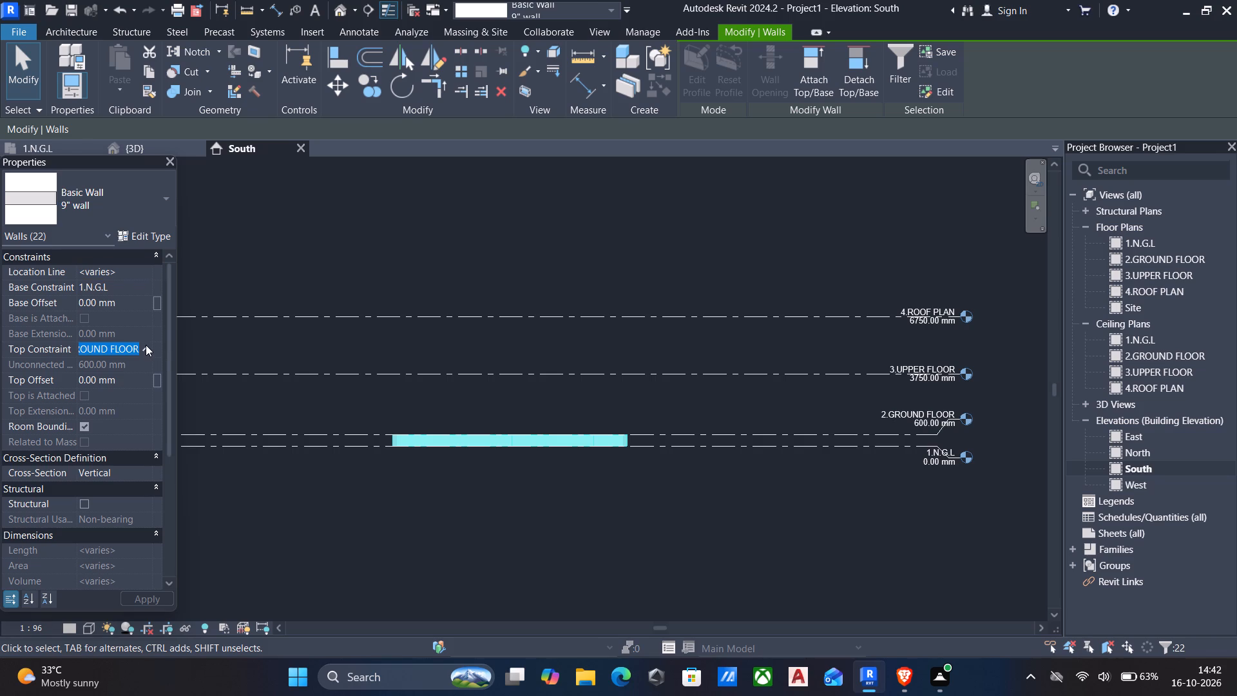
pyautogui.click(187, 404)
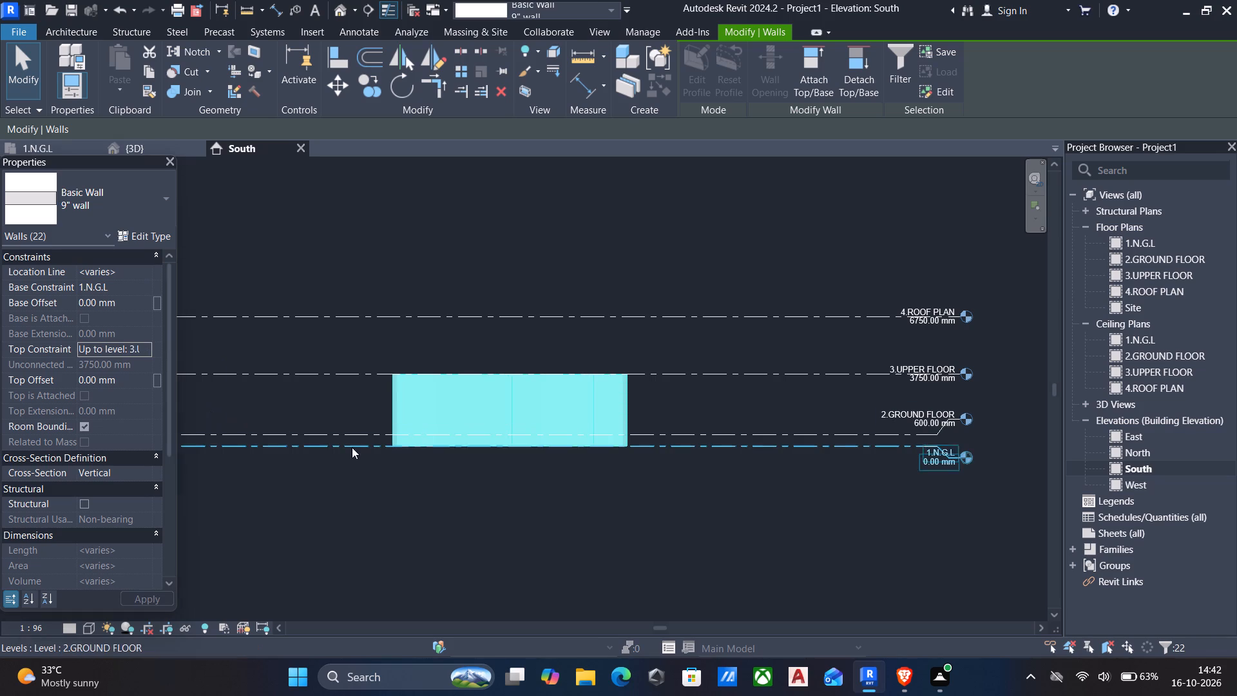
pyautogui.press('Escape')
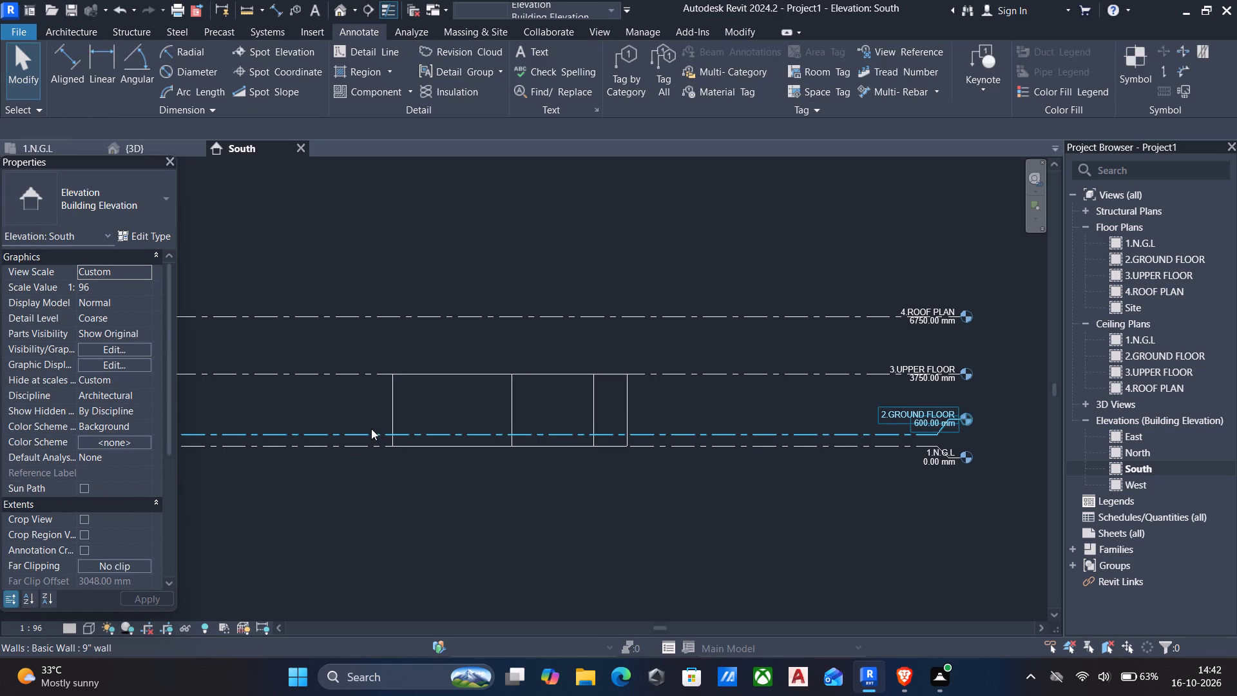
pyautogui.moveTo(368, 425); pyautogui.dragTo(713, 517)
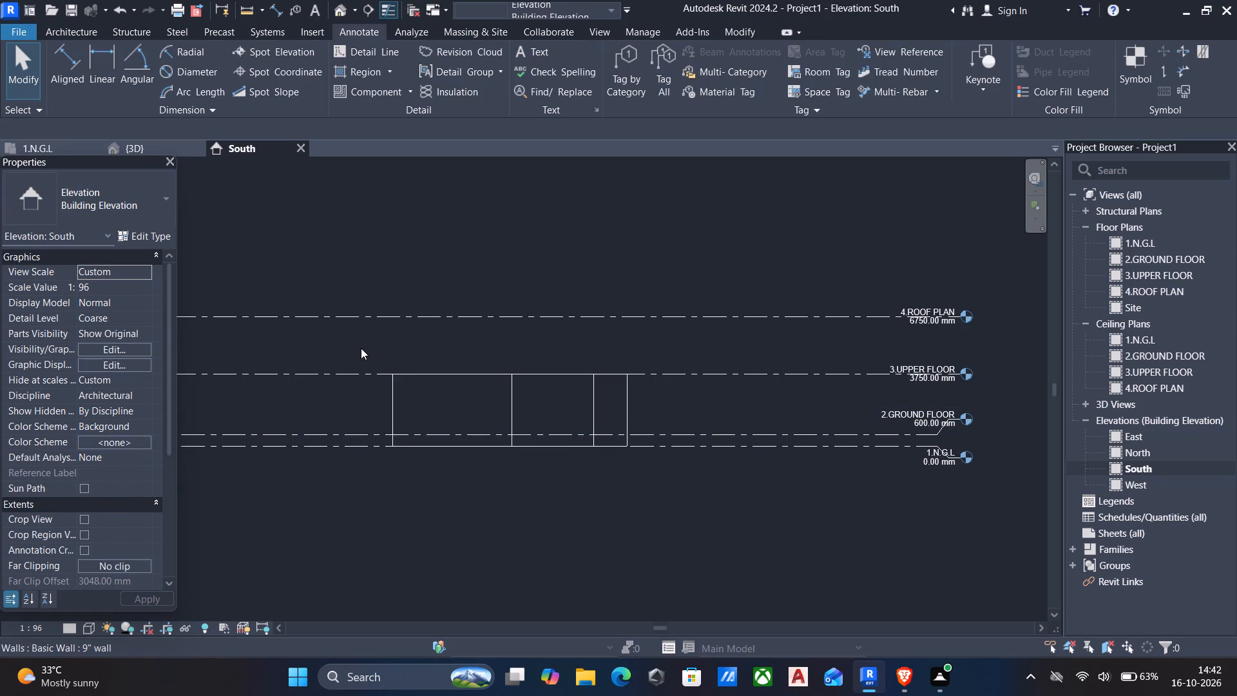
pyautogui.click(361, 348)
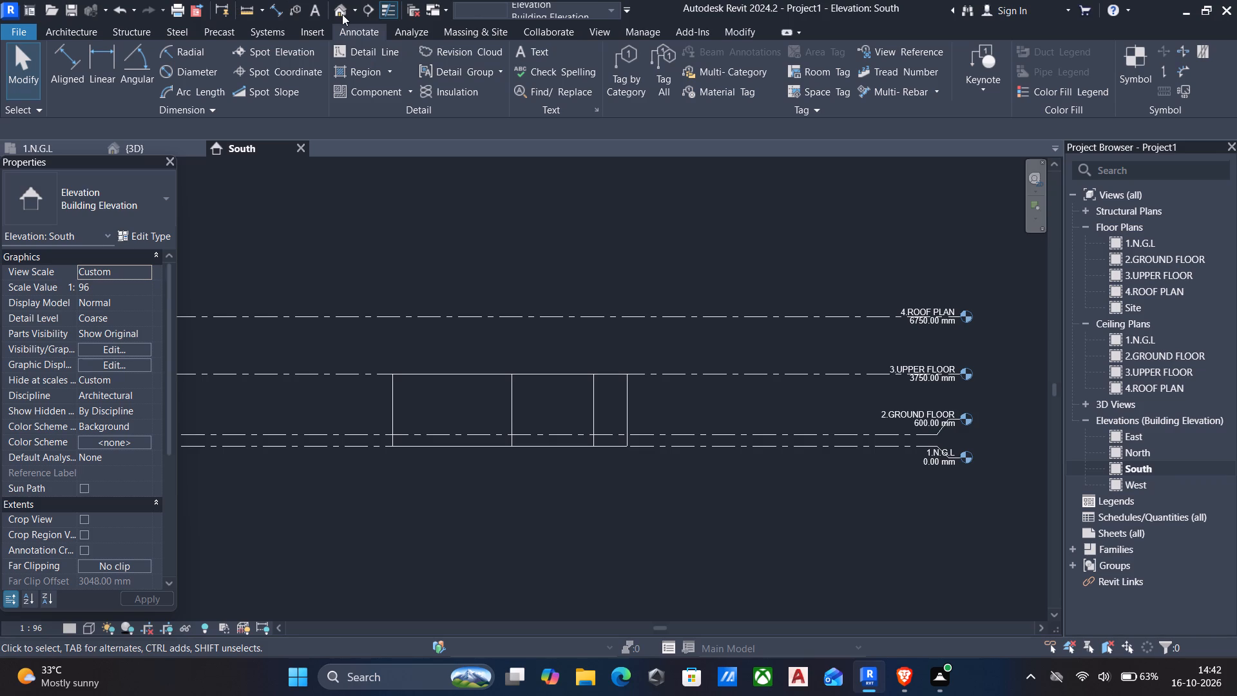
# Inspect the walls against the levels from several angles in 3D and in the 1.N.G.L floor plan.
pyautogui.click(342, 14)
pyautogui.moveTo(571, 506); pyautogui.dragTo(447, 350, button='middle')
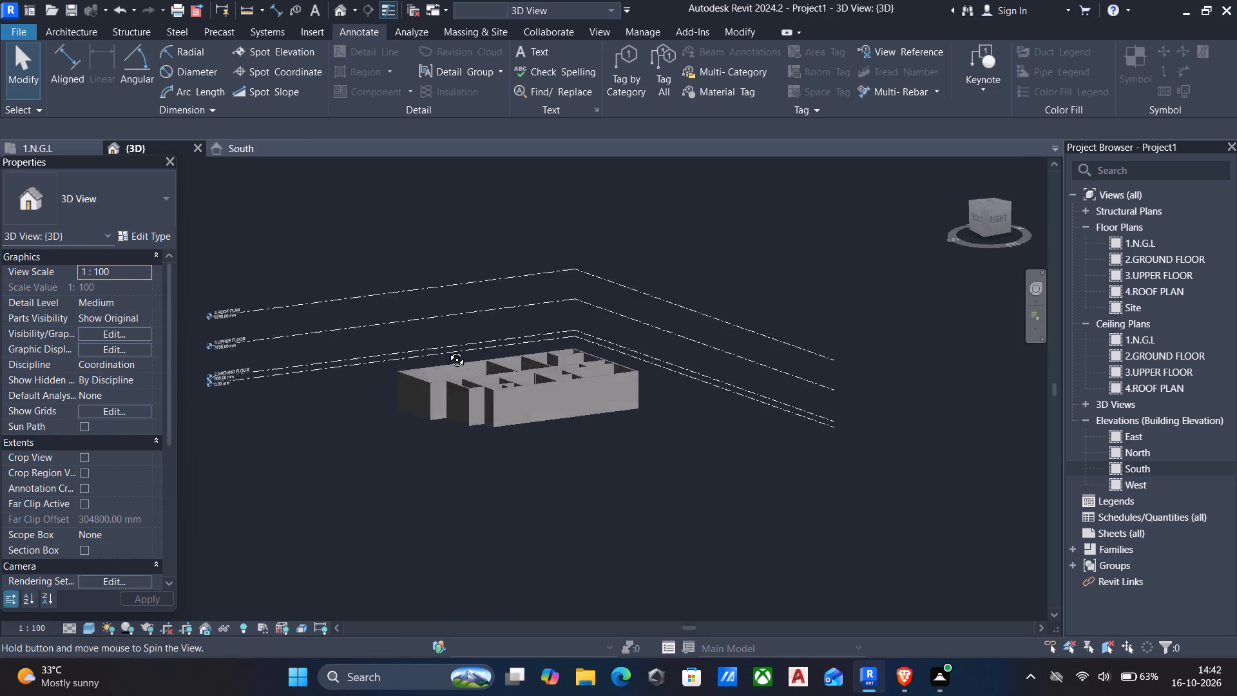
pyautogui.moveTo(447, 350); pyautogui.dragTo(483, 342, button='middle')
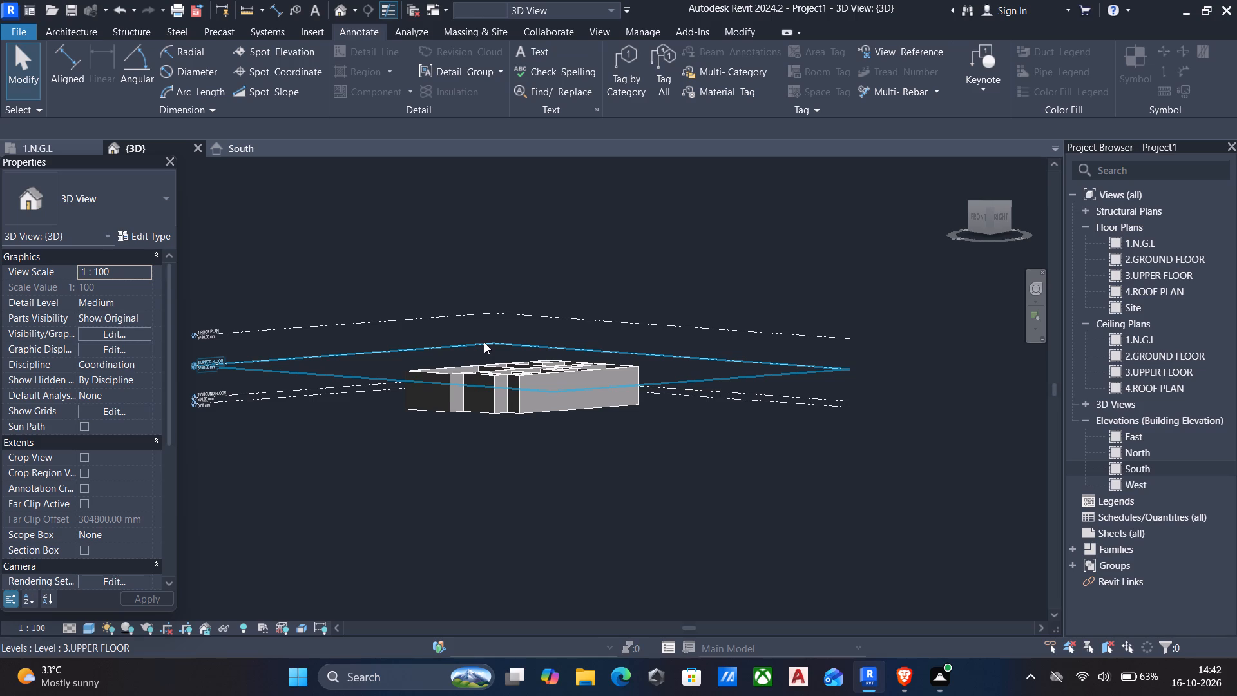
pyautogui.scroll(-1, 486, 473)
pyautogui.keyDown('shift'); pyautogui.moveTo(487, 473); pyautogui.dragTo(387, 527, button='middle'); pyautogui.keyUp('shift')
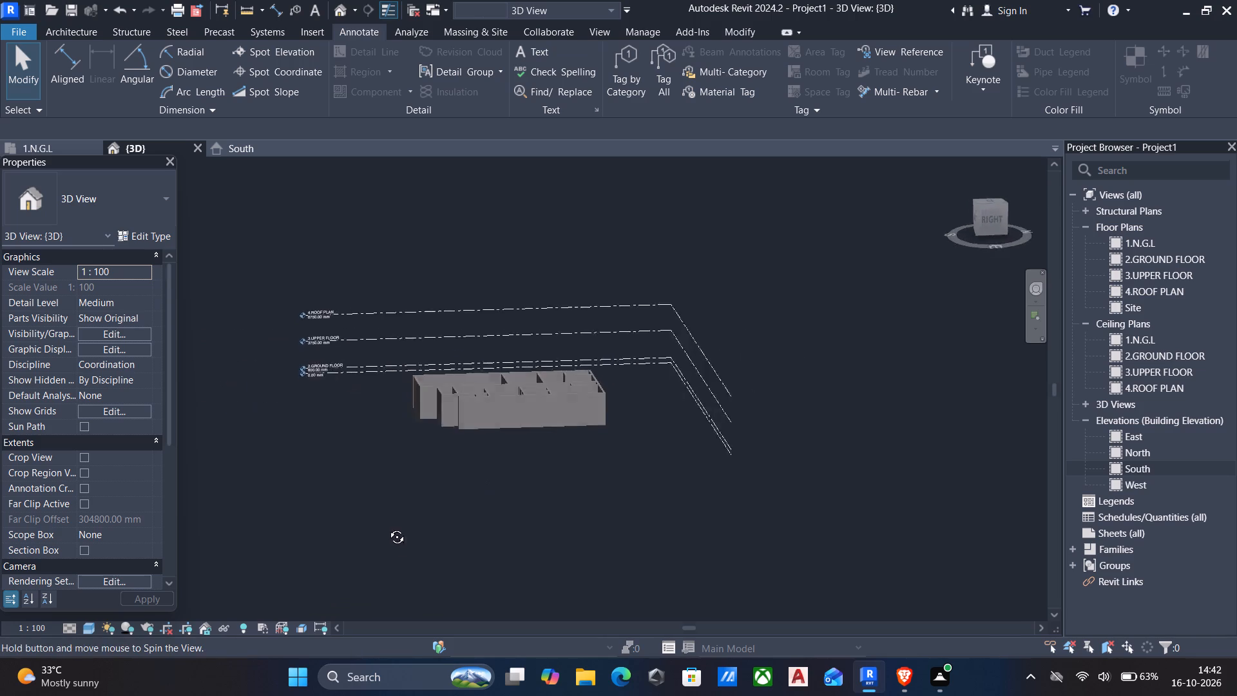
pyautogui.keyDown('shift'); pyautogui.moveTo(387, 527); pyautogui.dragTo(629, 586, button='middle'); pyautogui.keyUp('shift')
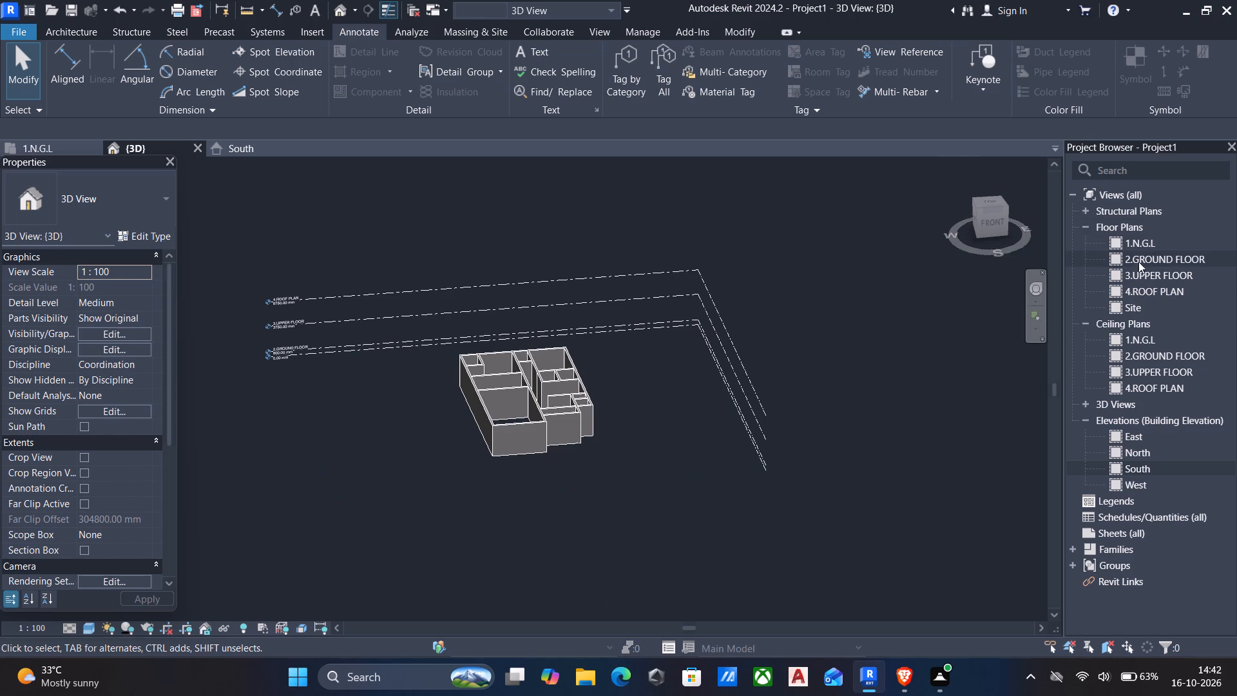
pyautogui.doubleClick(1148, 243)
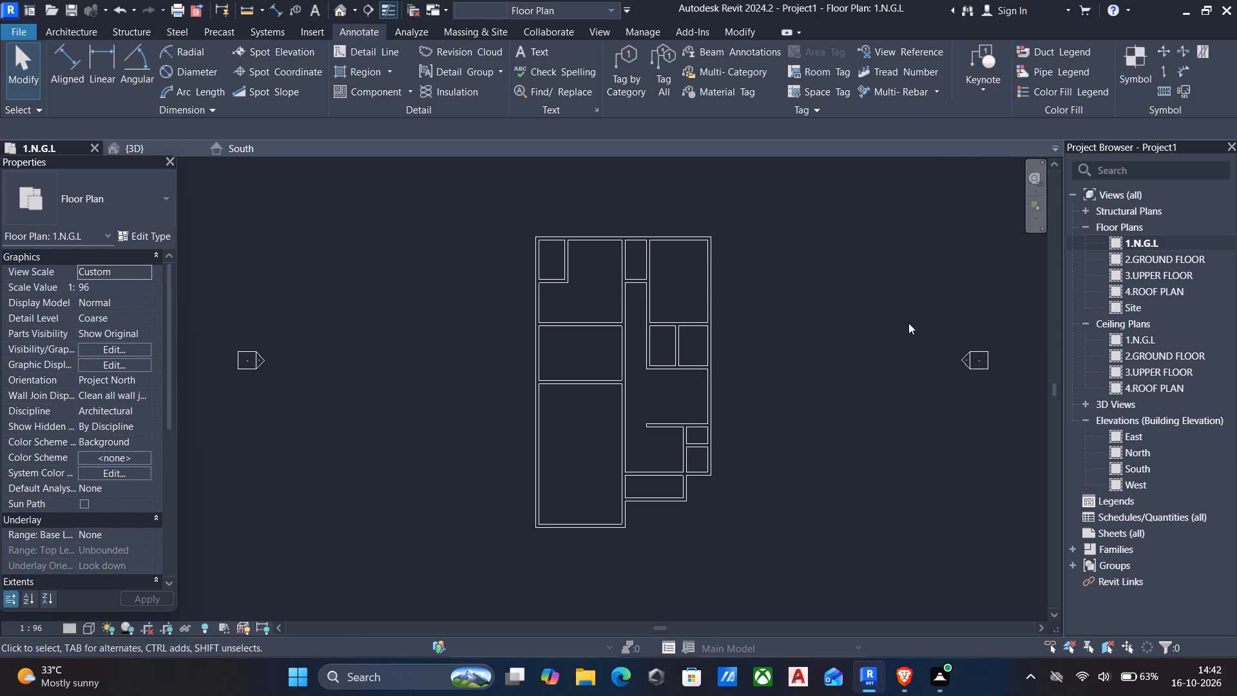
# Open the 4.ROOF PLAN floor plan and set its underlay base level to 1.N.G.L.
pyautogui.click(1161, 273)
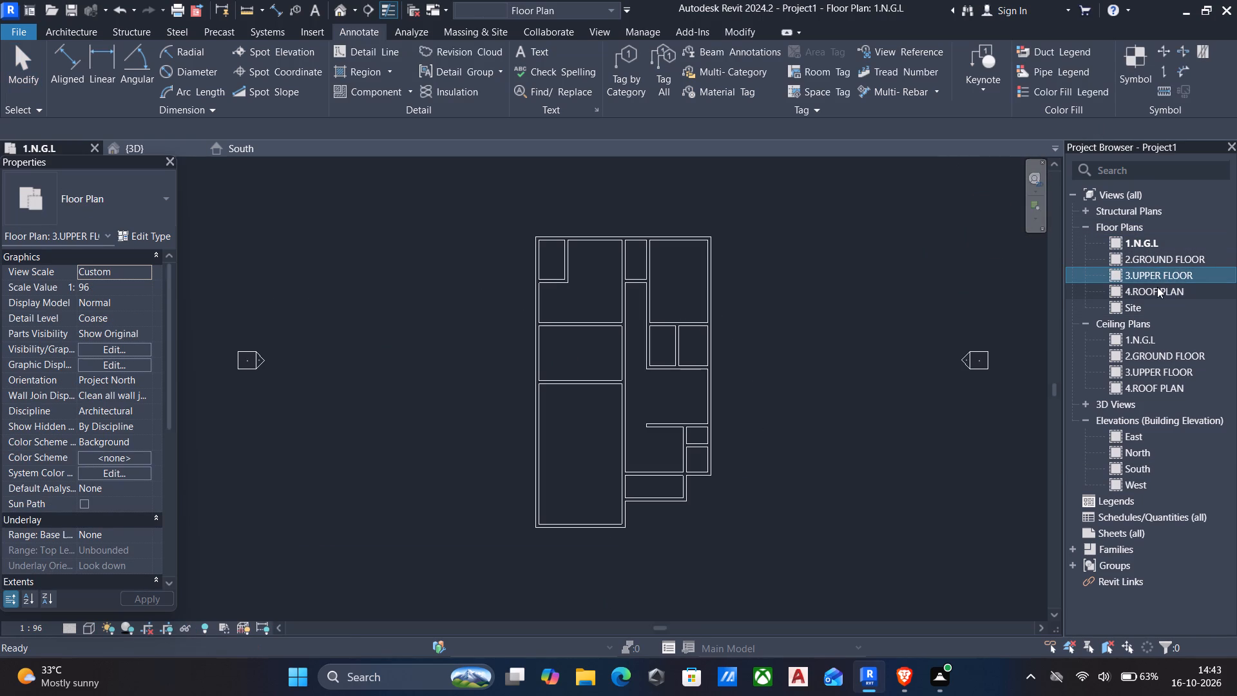
pyautogui.click(1156, 291)
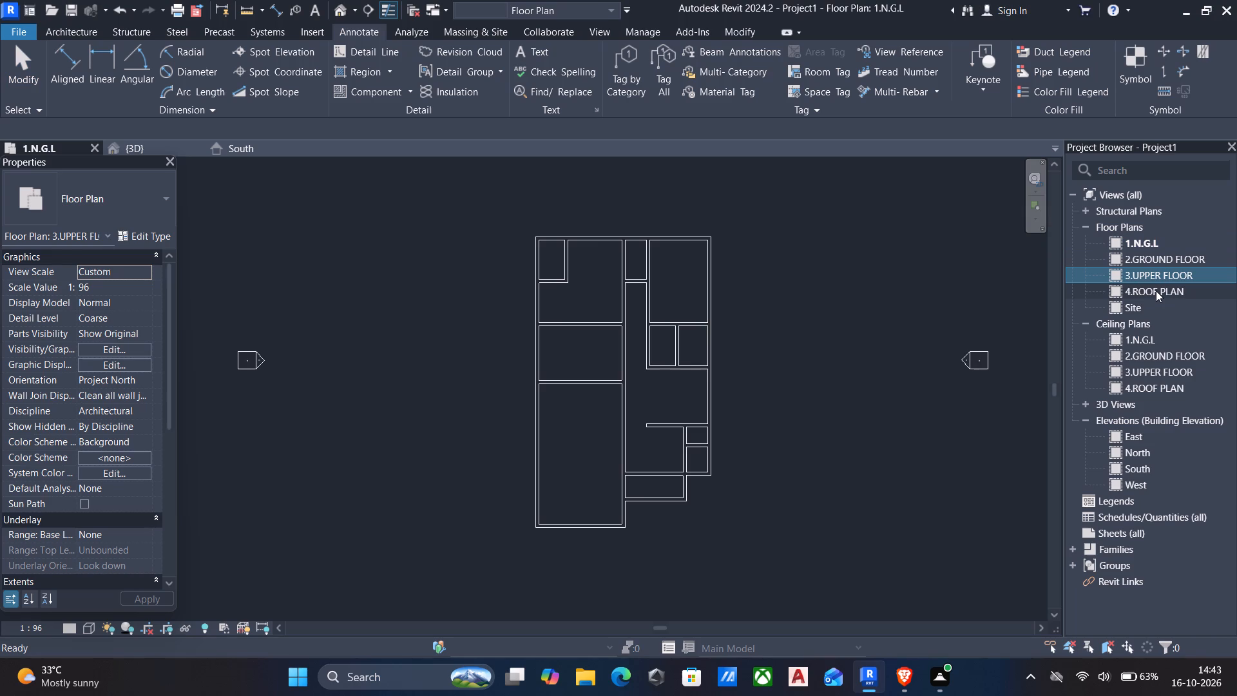
pyautogui.doubleClick(1156, 291)
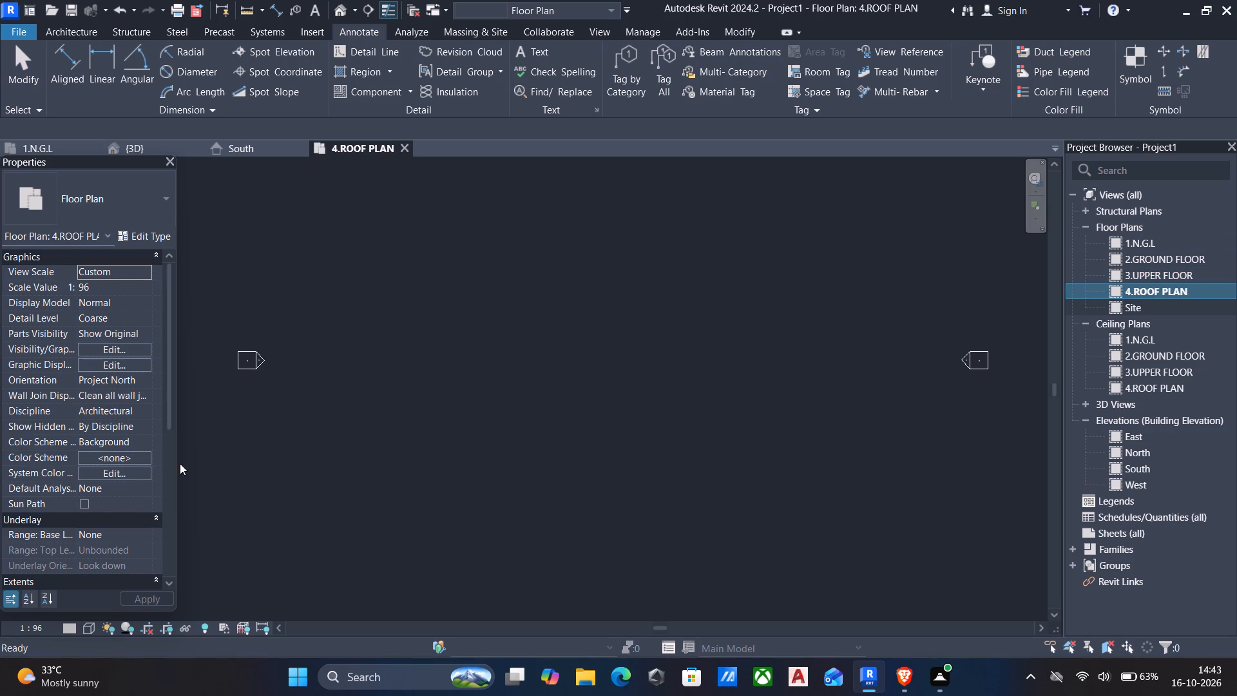
pyautogui.click(134, 533)
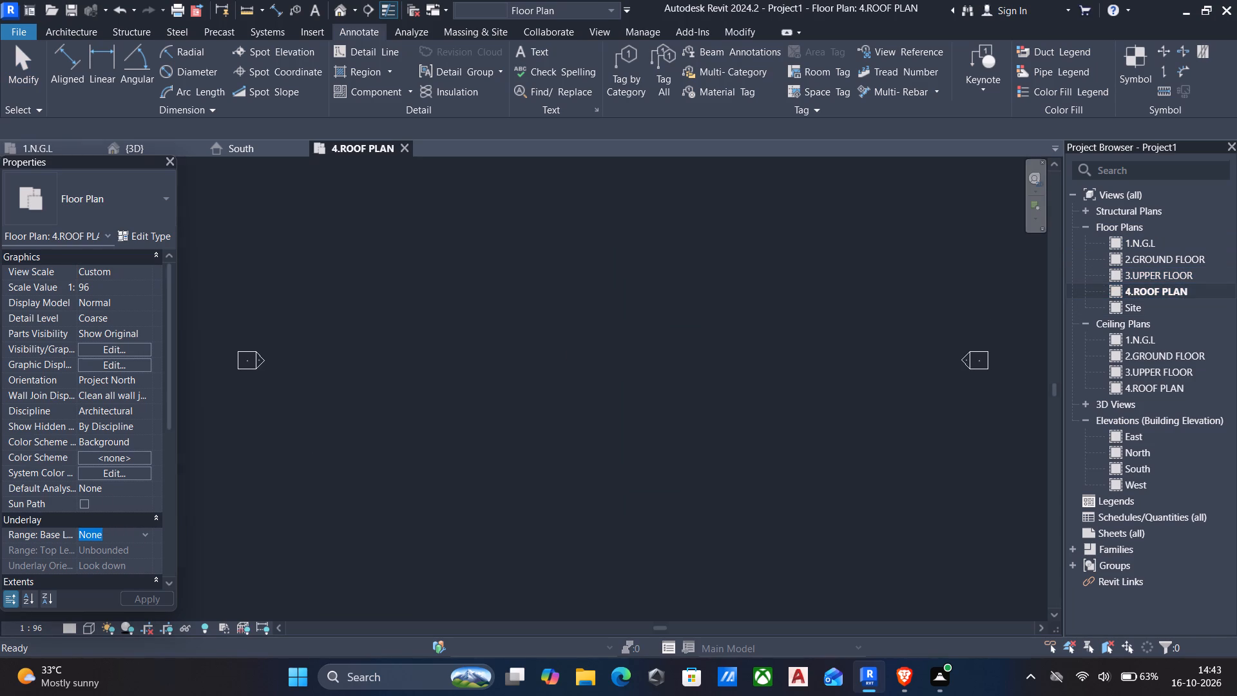
pyautogui.click(146, 534)
pyautogui.click(111, 568)
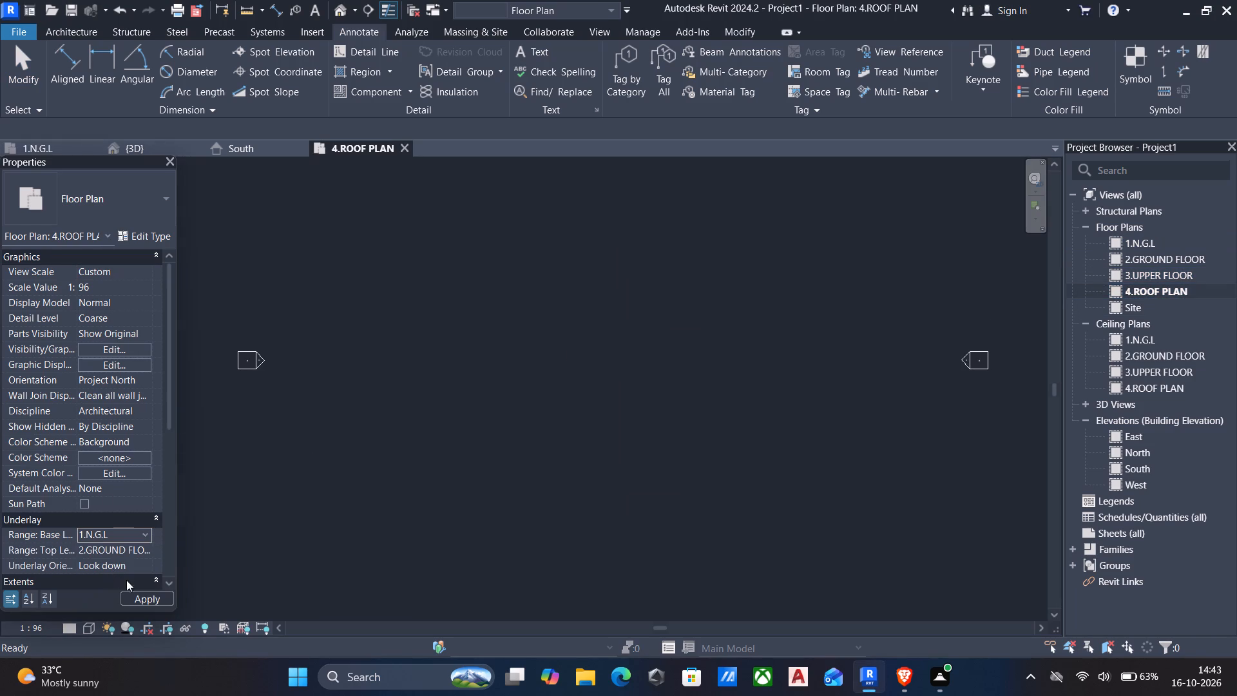
pyautogui.click(147, 595)
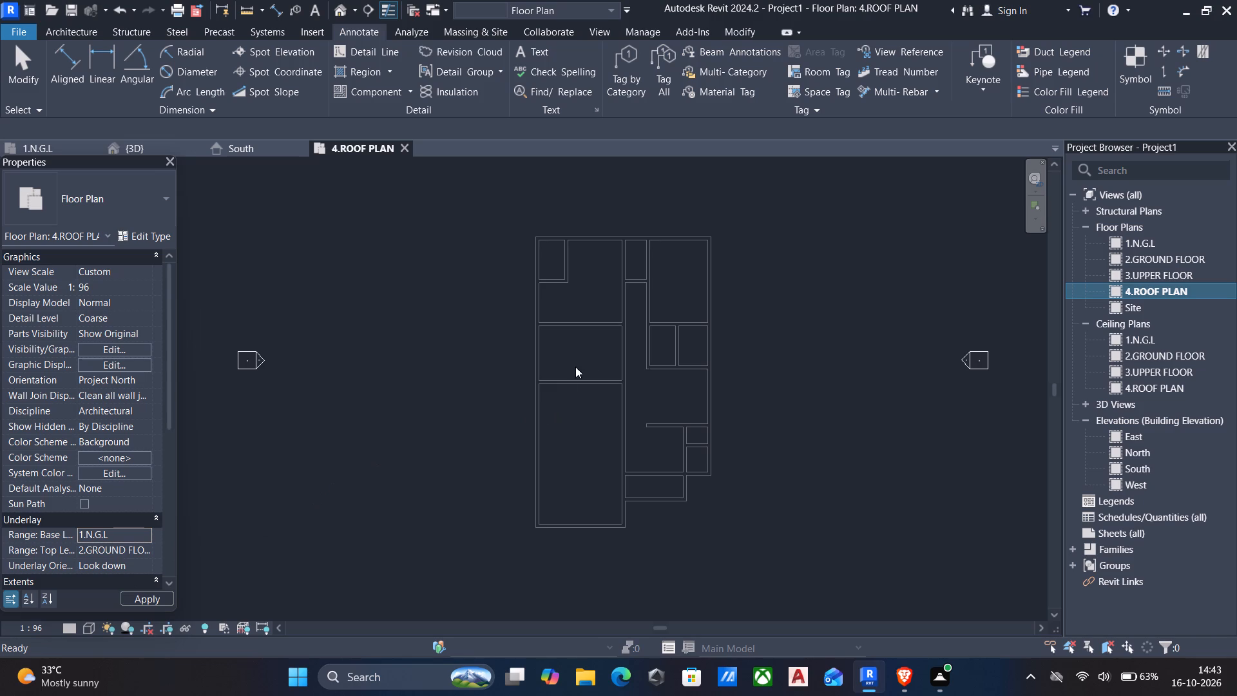
pyautogui.moveTo(588, 358); pyautogui.dragTo(560, 351, button='middle')
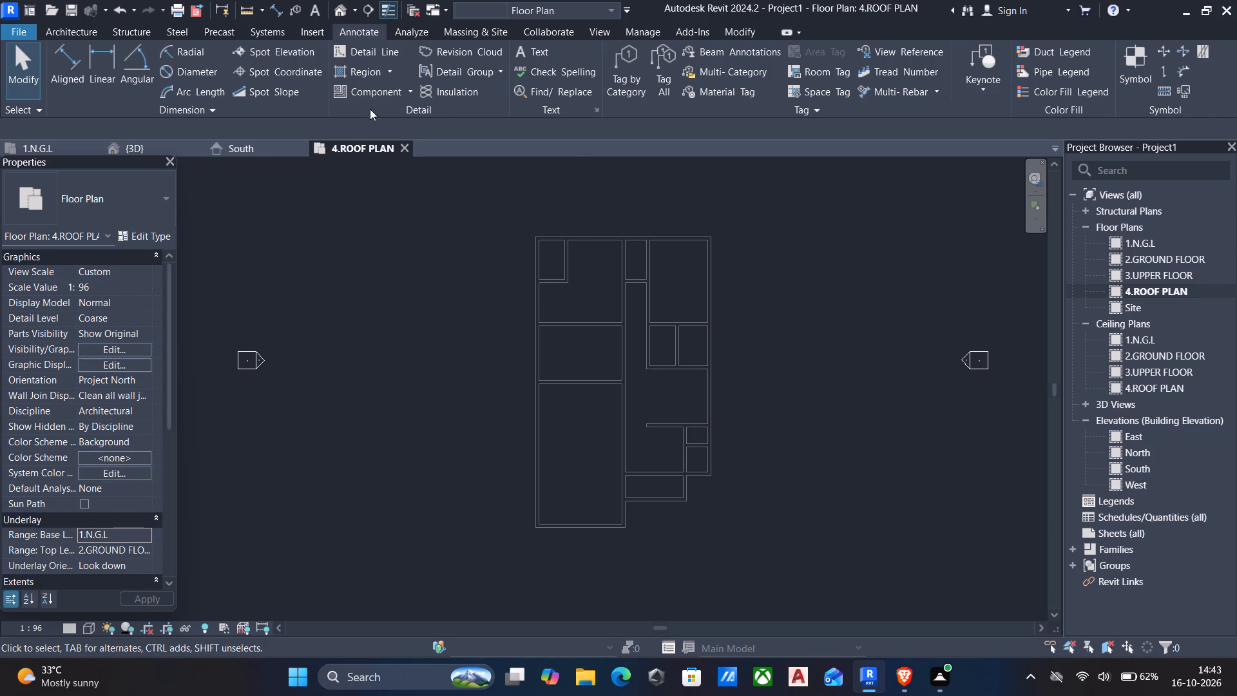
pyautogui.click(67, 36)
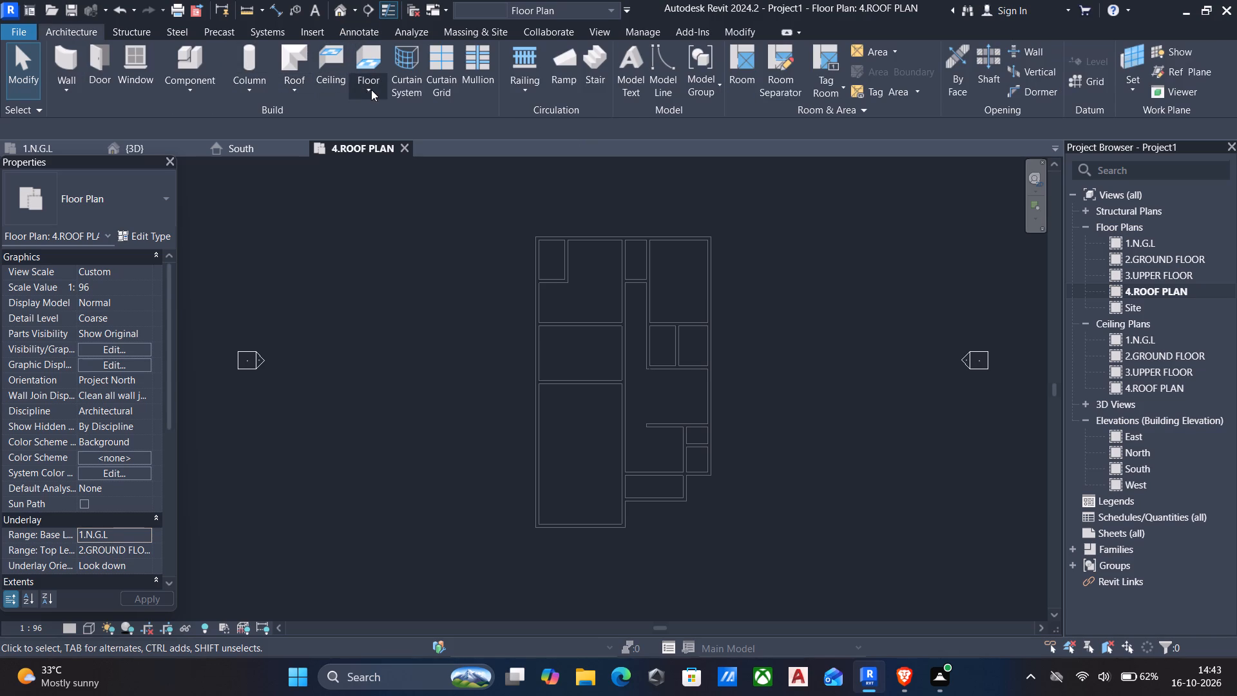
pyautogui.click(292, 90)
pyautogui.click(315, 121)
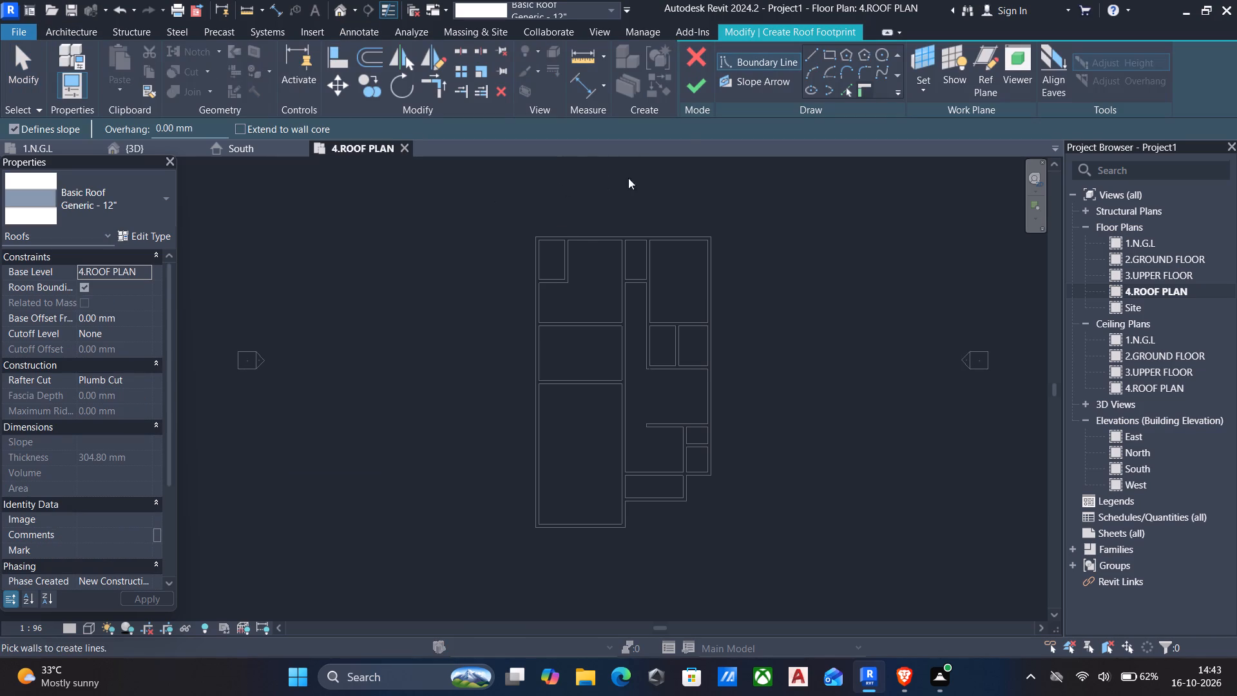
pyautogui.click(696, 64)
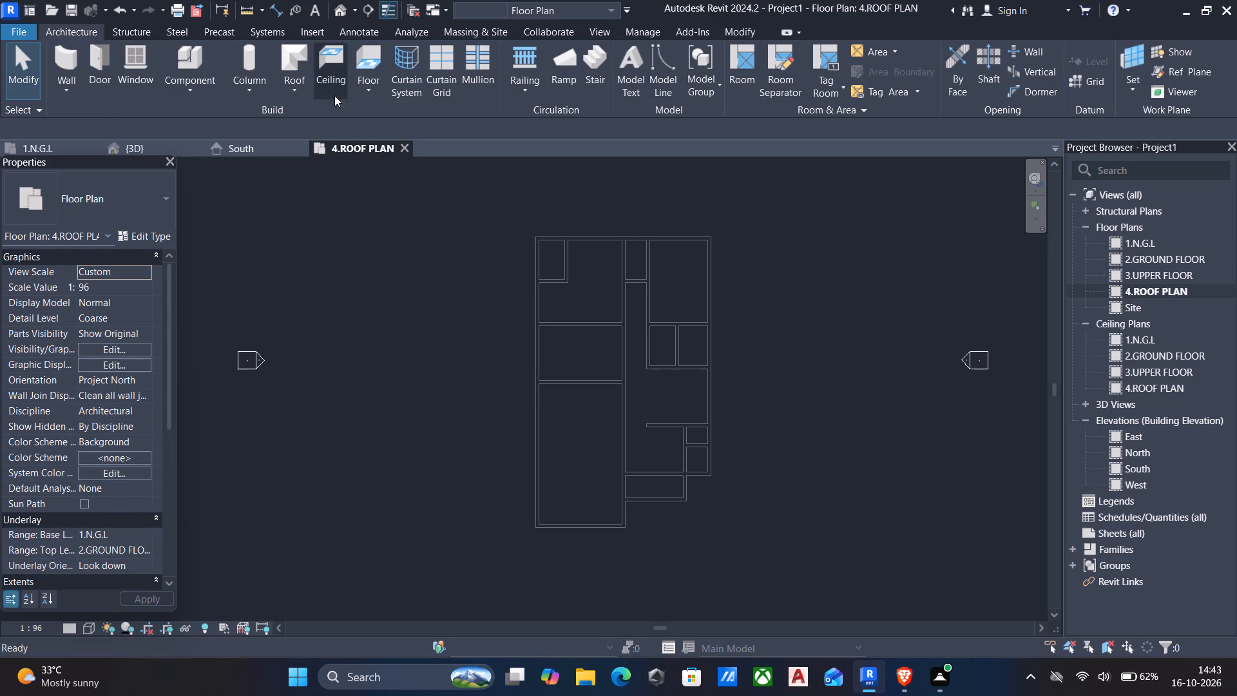
# Start a floor on the 4.ROOF PLAN level and duplicate the Generic - 12" floor type as 6" floor.
pyautogui.click(368, 93)
pyautogui.click(385, 115)
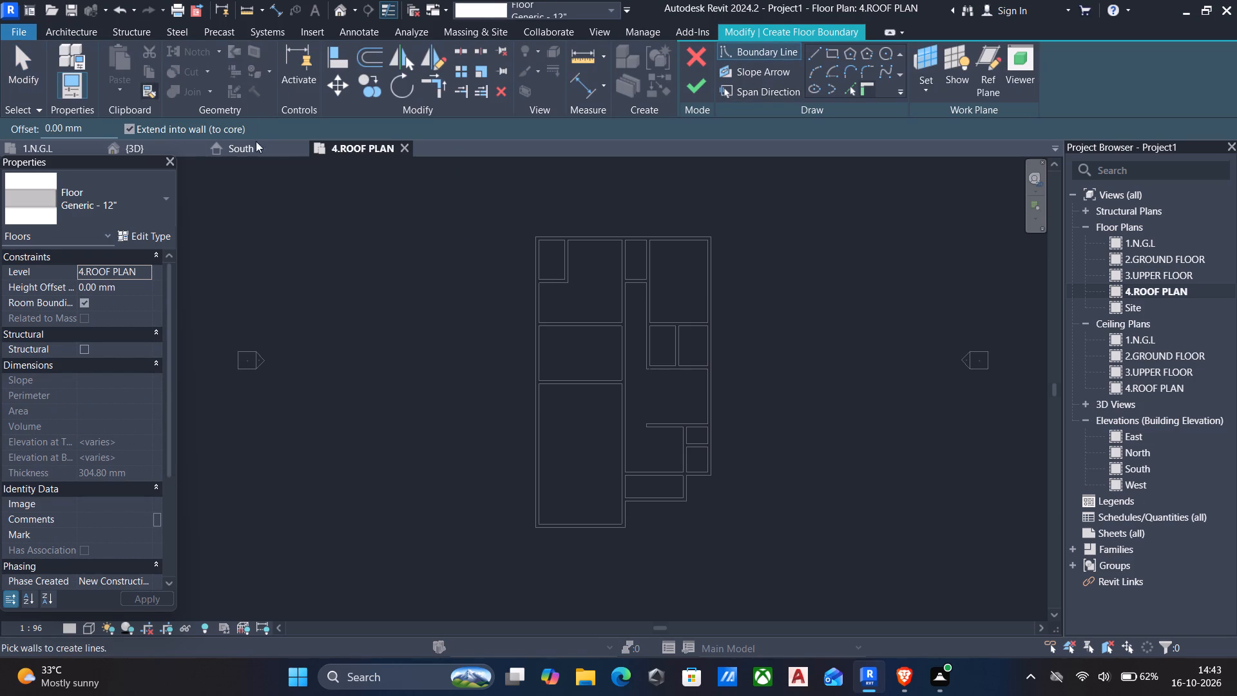
pyautogui.click(148, 233)
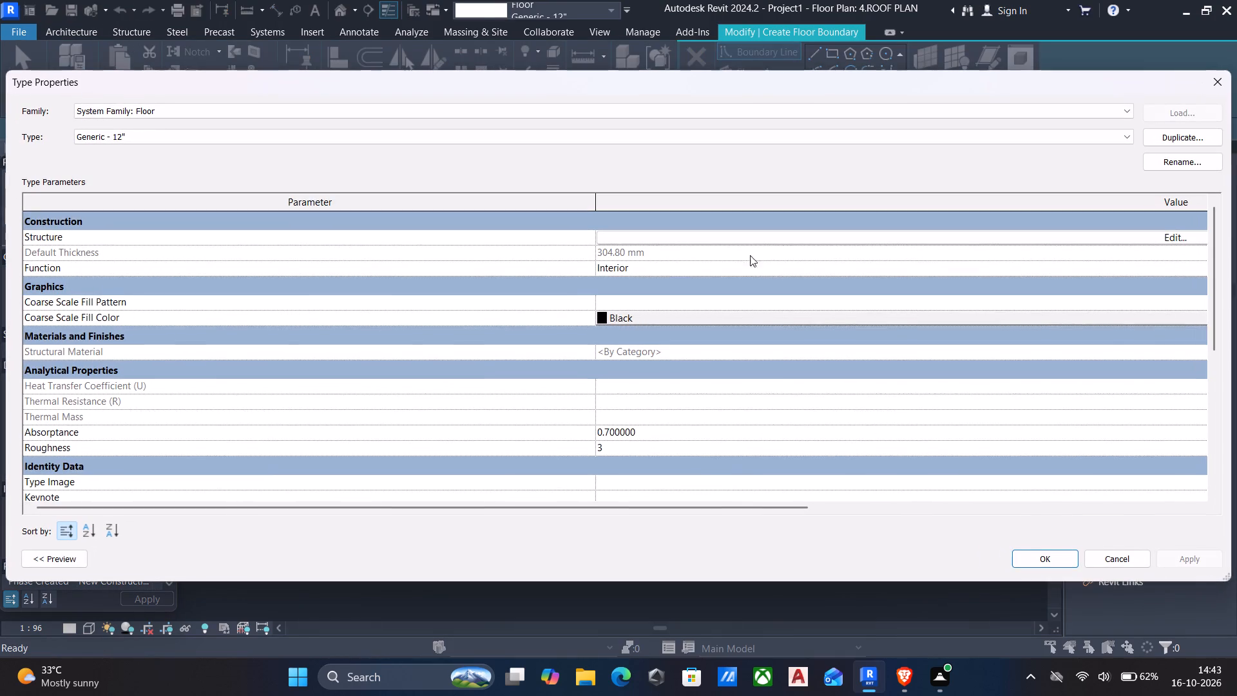
pyautogui.click(1189, 138)
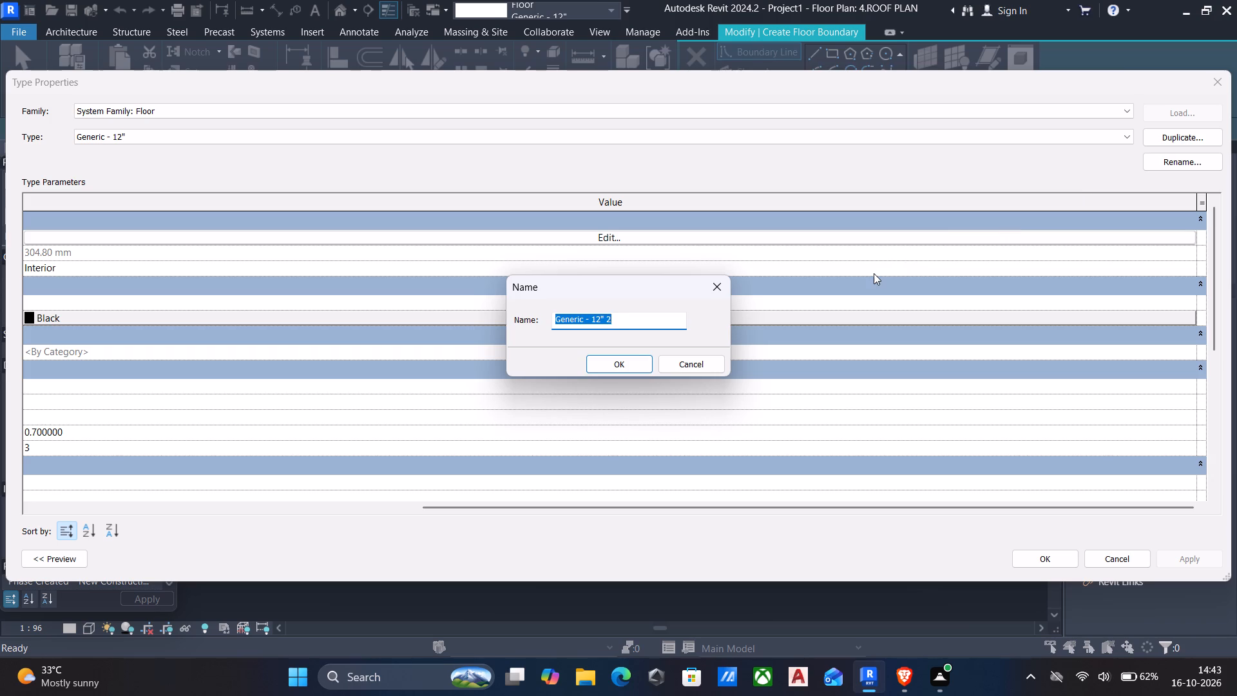
pyautogui.press('BackSpace')
pyautogui.press('6')
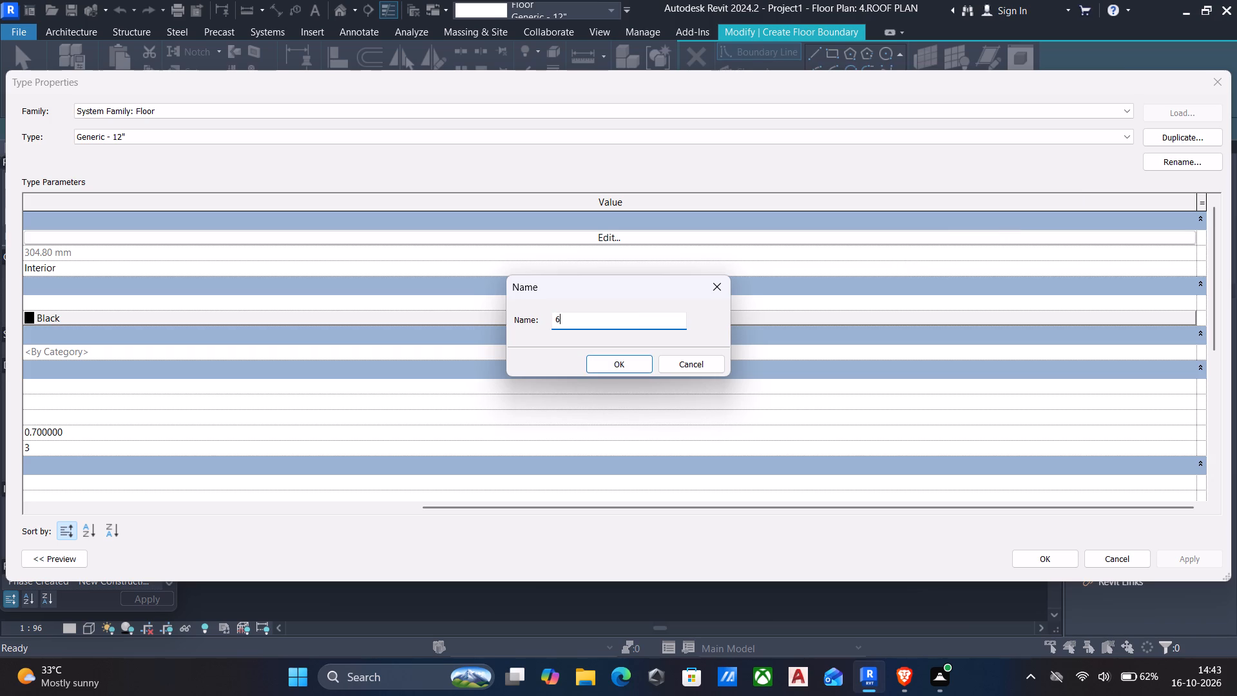
pyautogui.hotkey('shift', '"')
pyautogui.press('space')
pyautogui.write('floo')
pyautogui.press('r')
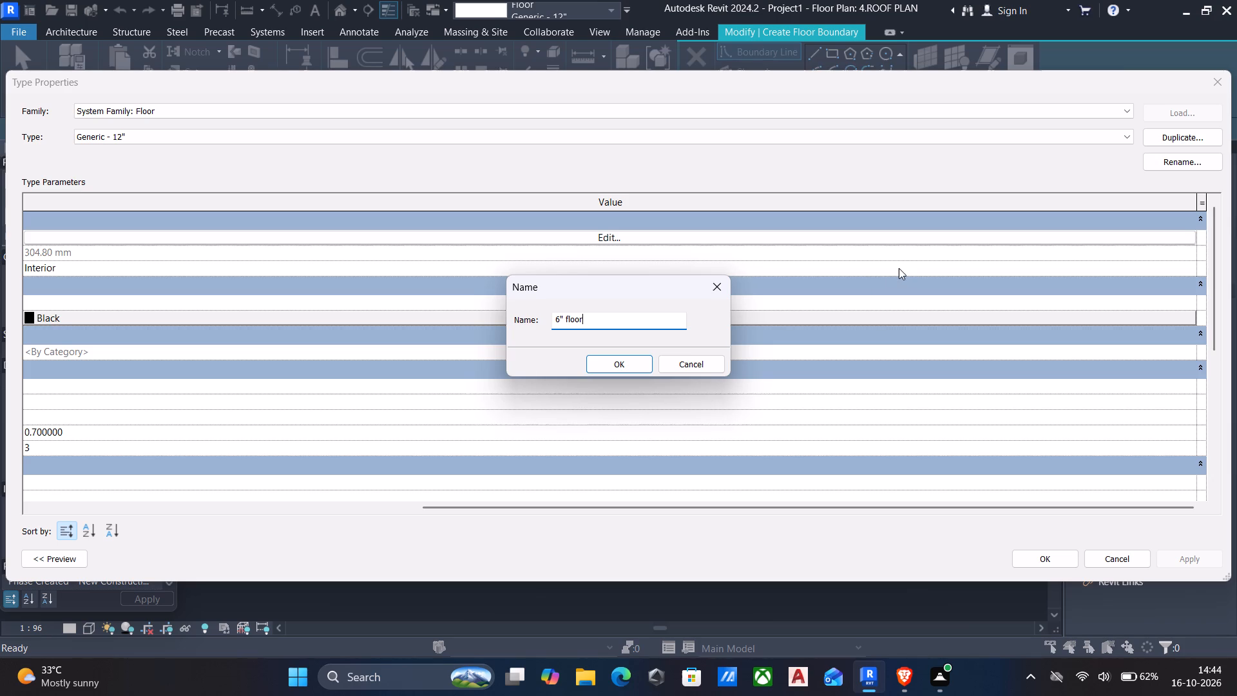
pyautogui.click(590, 362)
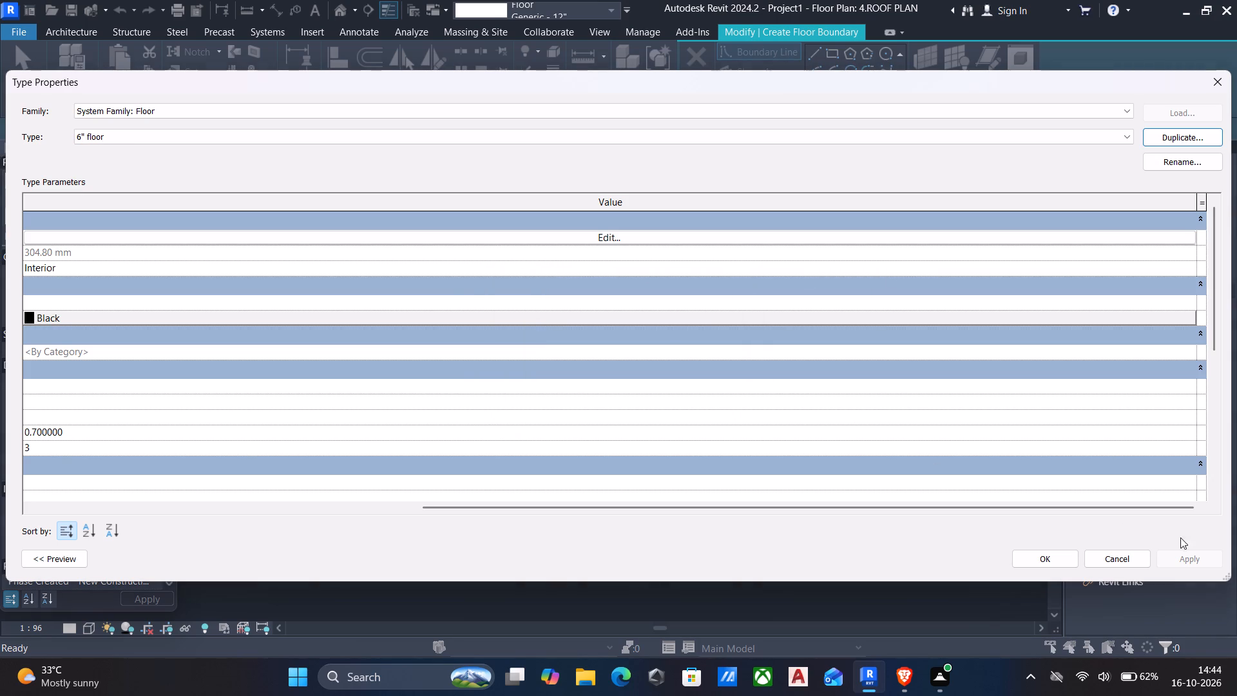
# Set the structure layer thickness of the 6" floor type to 6" and apply the type changes.
pyautogui.click(608, 240)
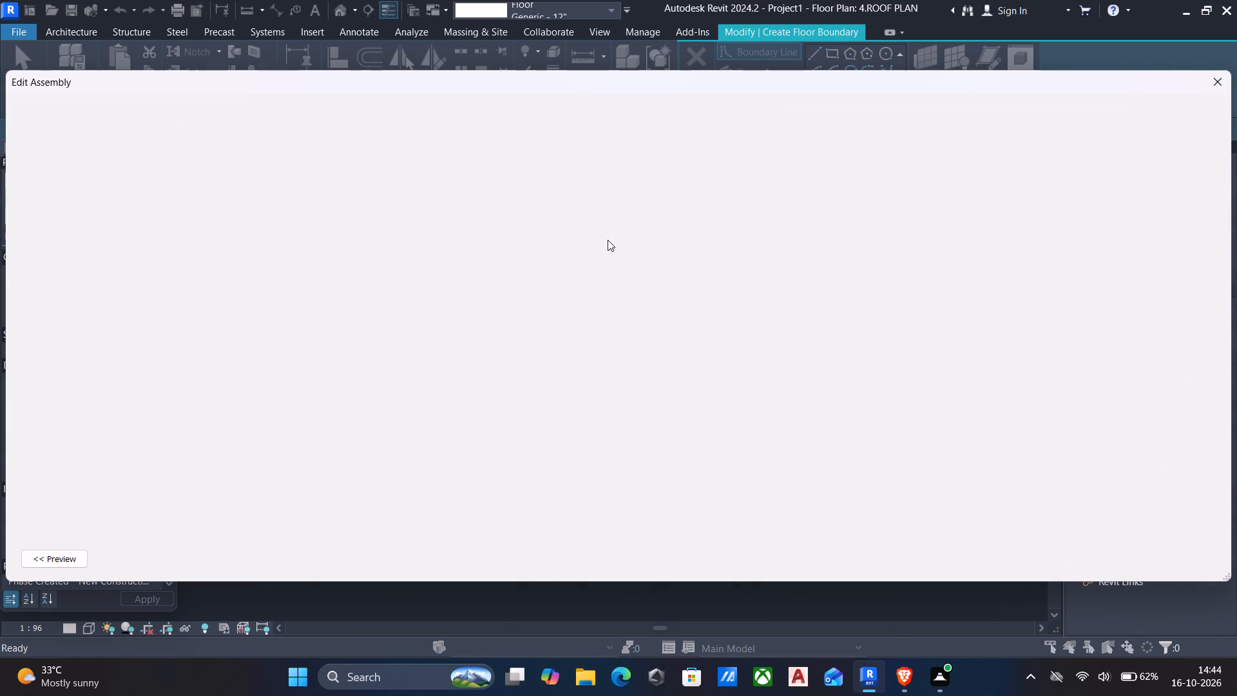
pyautogui.click(638, 230)
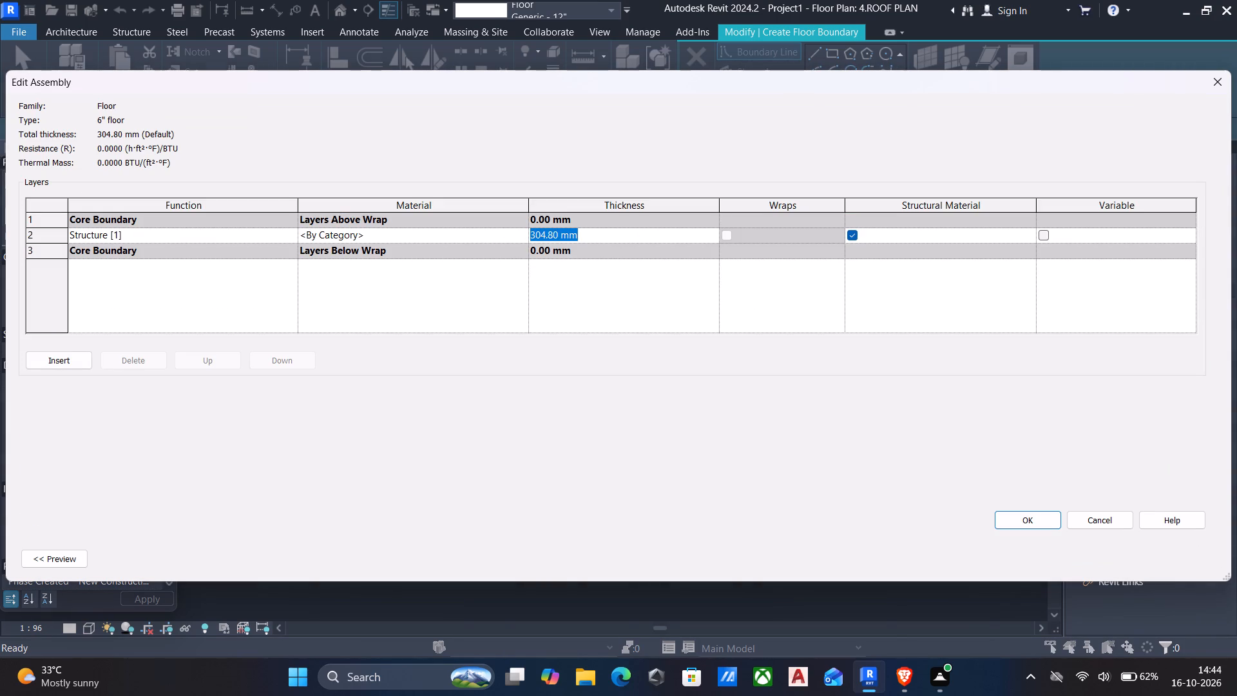
pyautogui.write('6"')
pyautogui.press('Return')
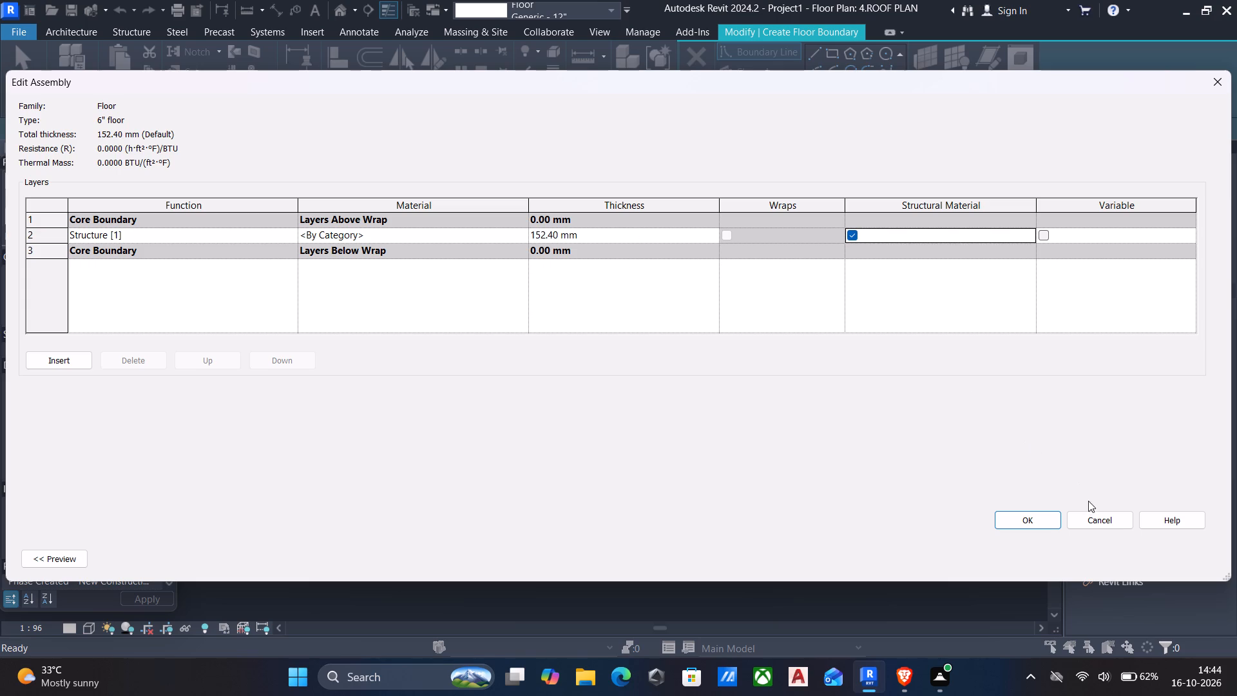
pyautogui.click(1040, 518)
pyautogui.click(1189, 556)
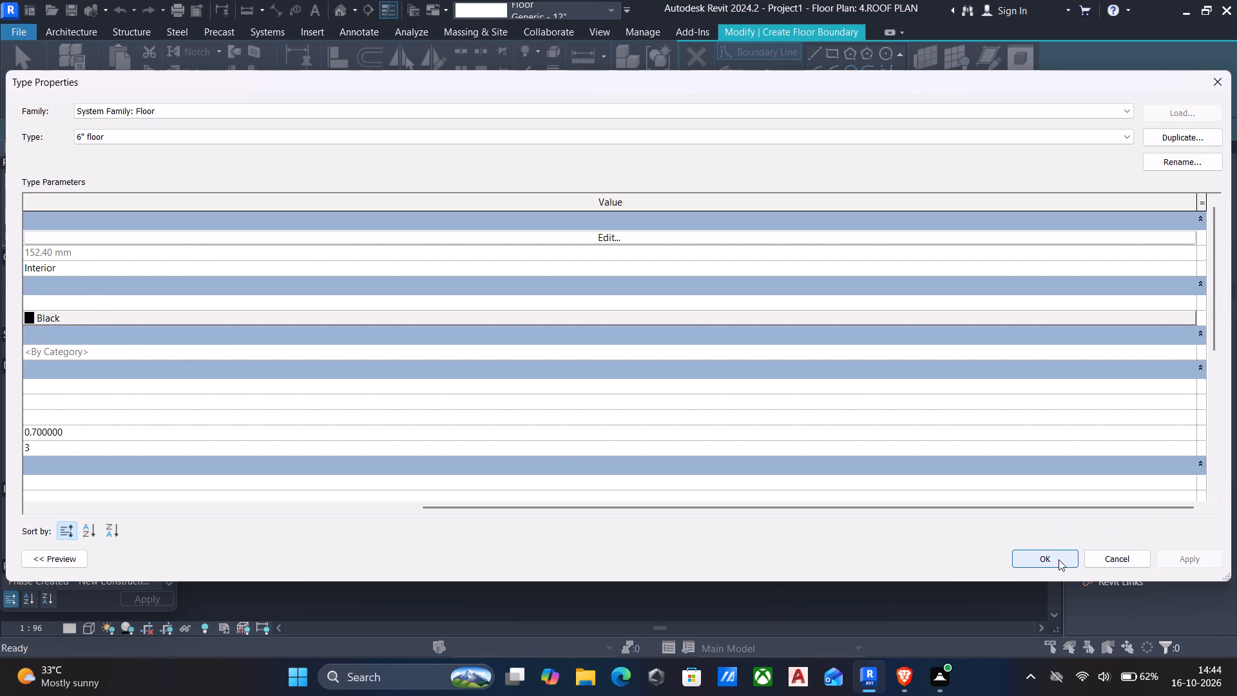
pyautogui.click(1058, 559)
# Create the floor boundary lines by picking the outer wall edges around the whole building outline, including the stepped corner.
pyautogui.scroll(-3, 834, 411)
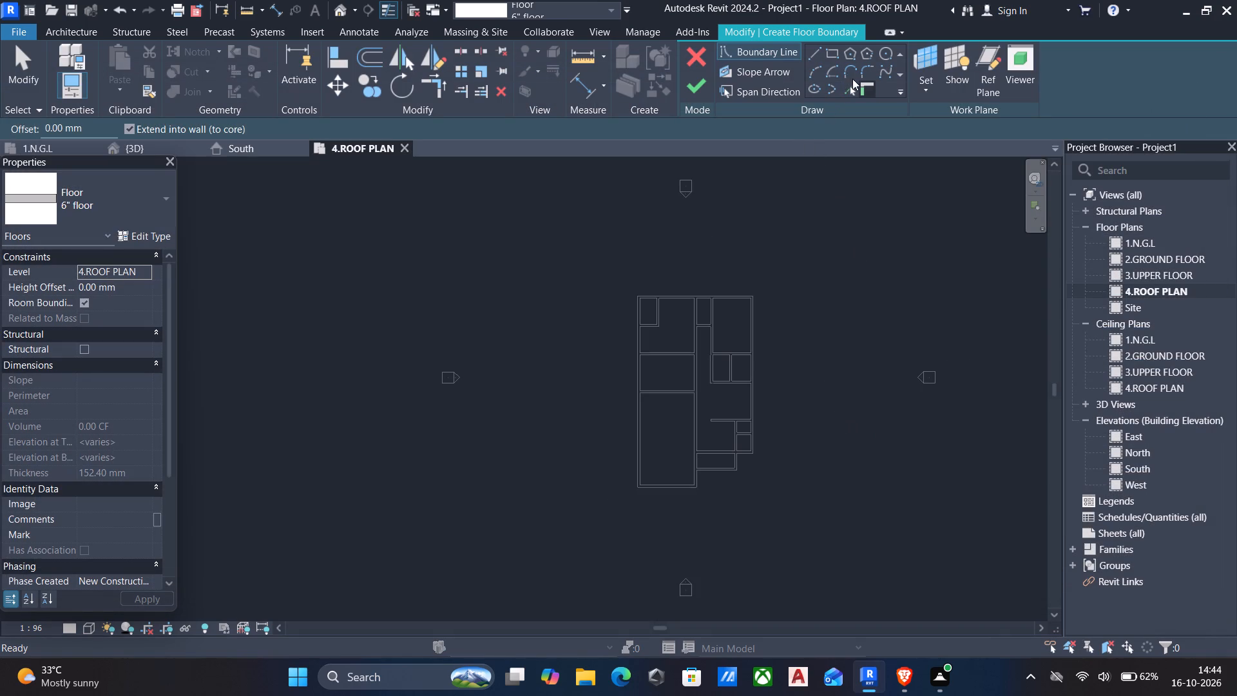
pyautogui.click(854, 82)
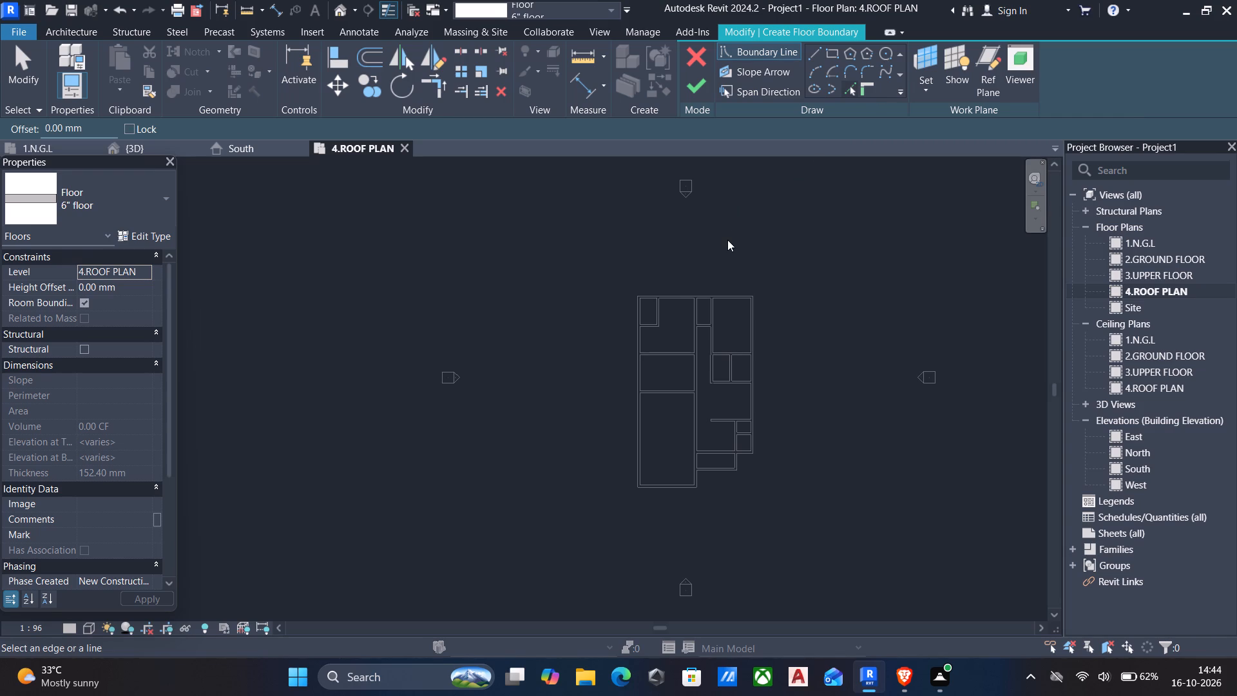
pyautogui.scroll(3, 662, 288)
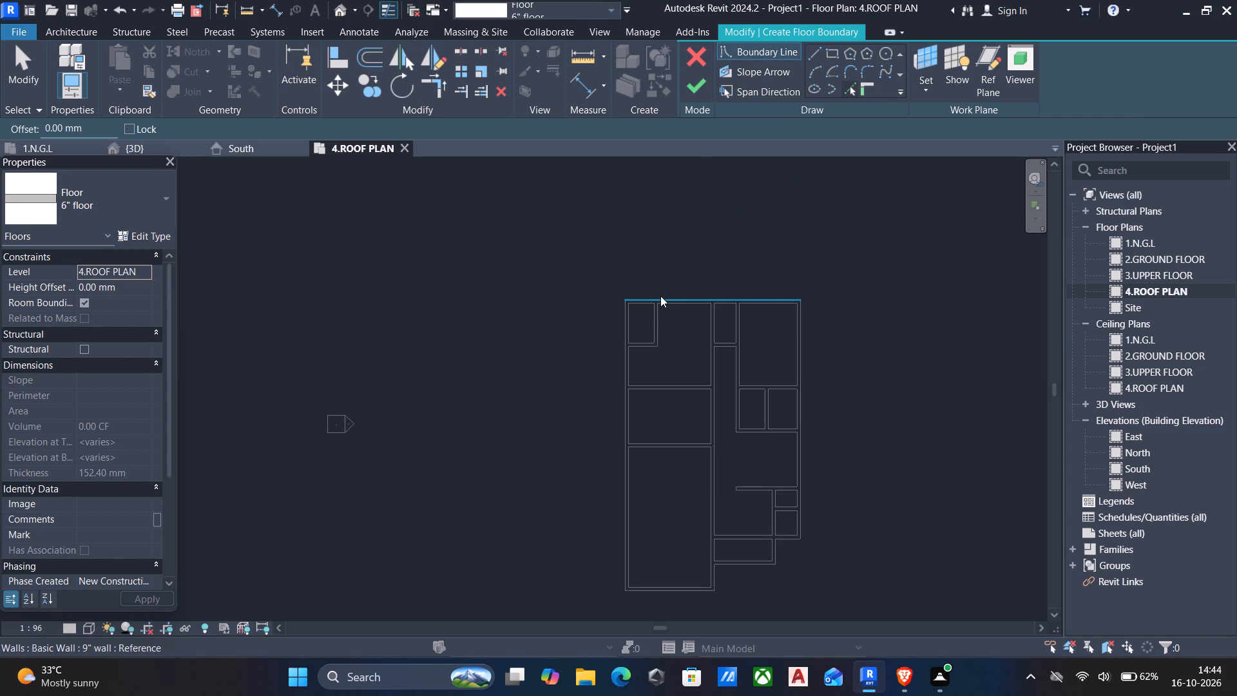
pyautogui.click(660, 296)
pyautogui.click(622, 375)
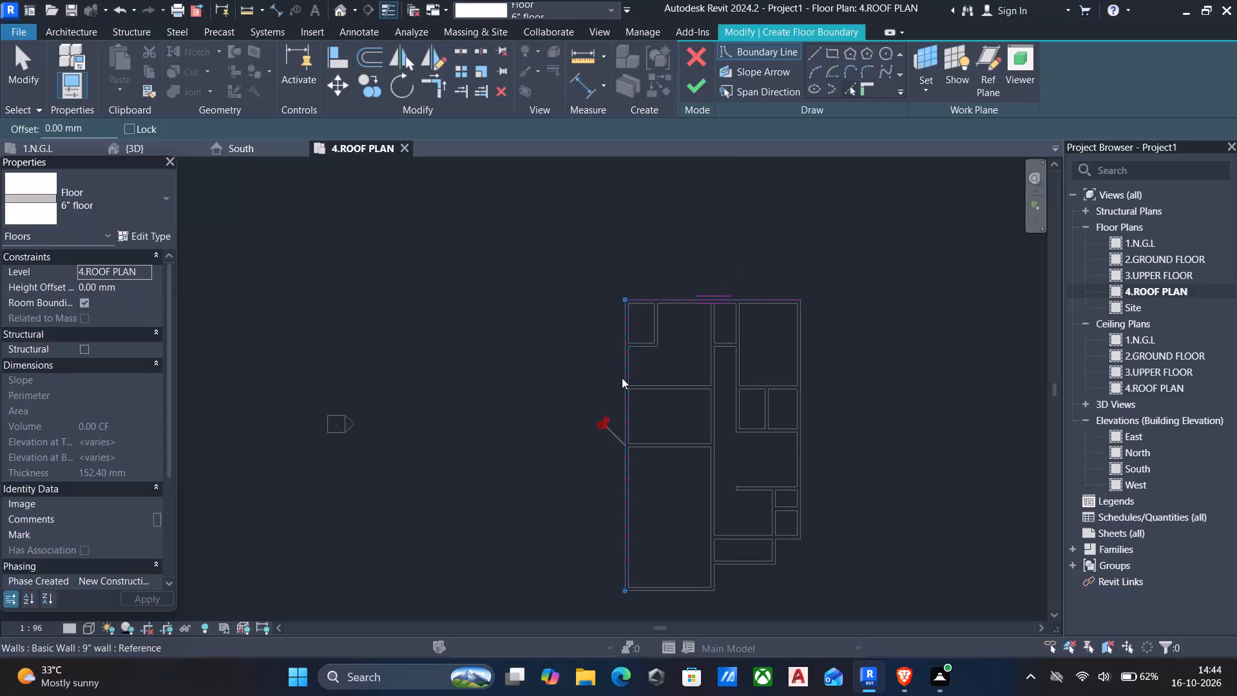
pyautogui.click(664, 597)
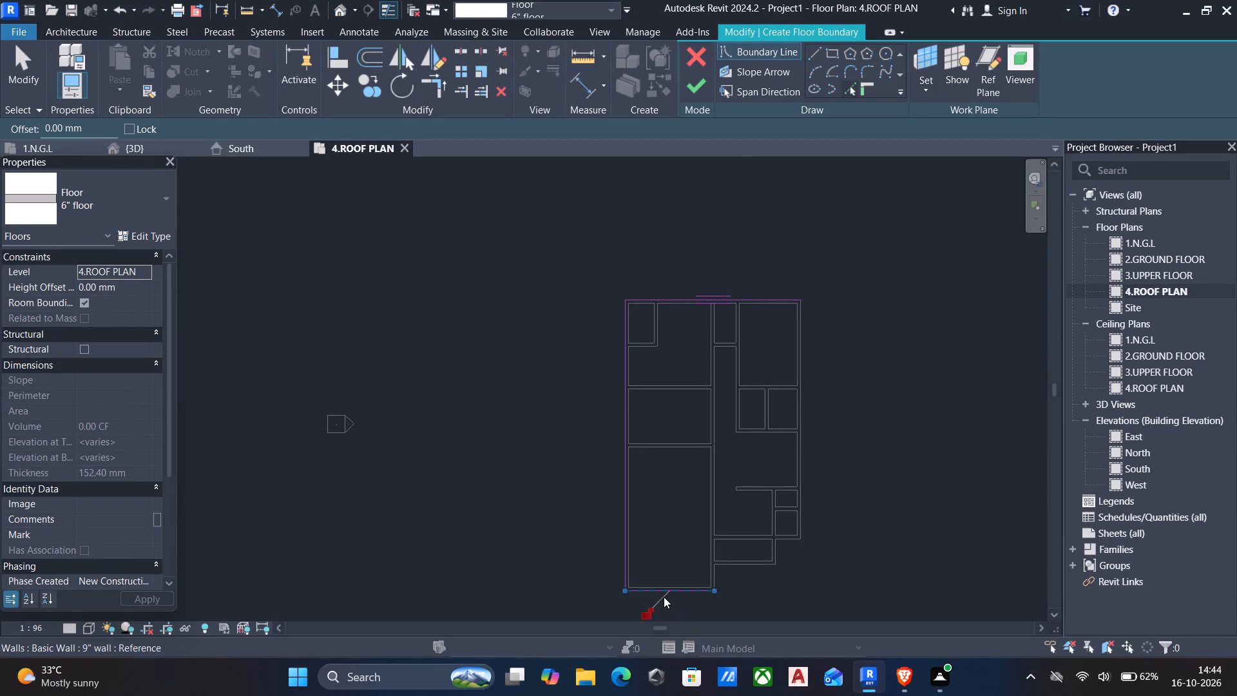
pyautogui.scroll(3, 709, 582)
pyautogui.click(720, 575)
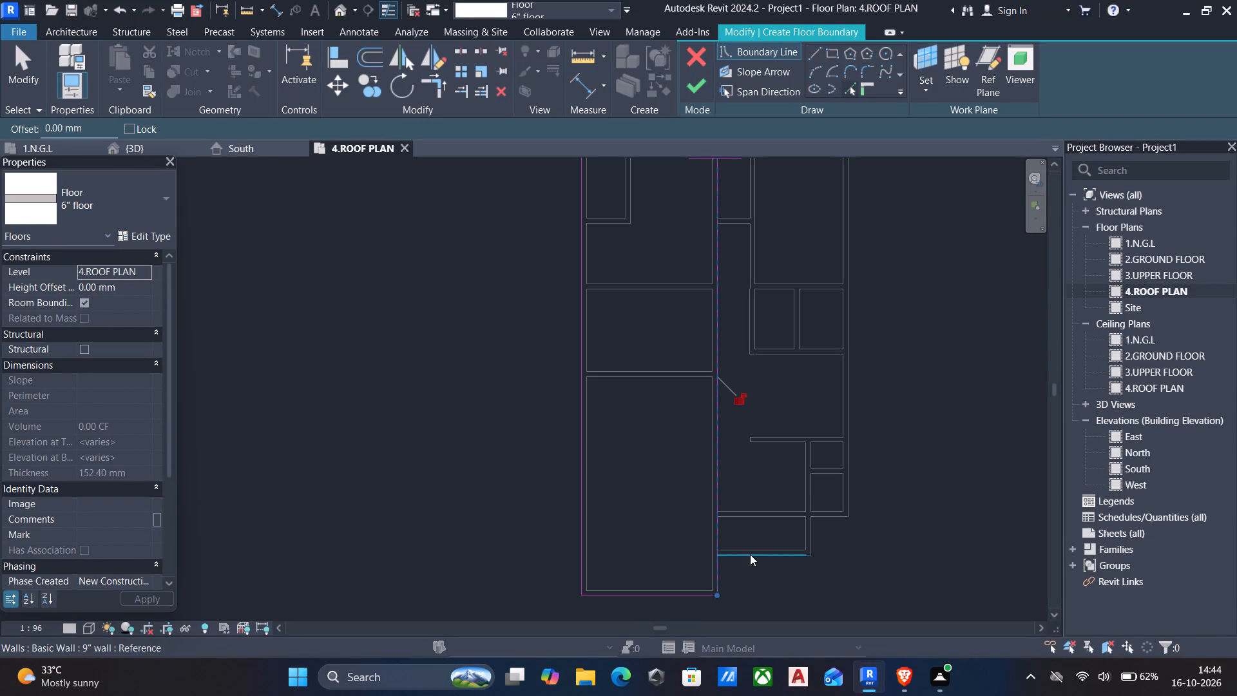
pyautogui.click(750, 554)
pyautogui.click(808, 533)
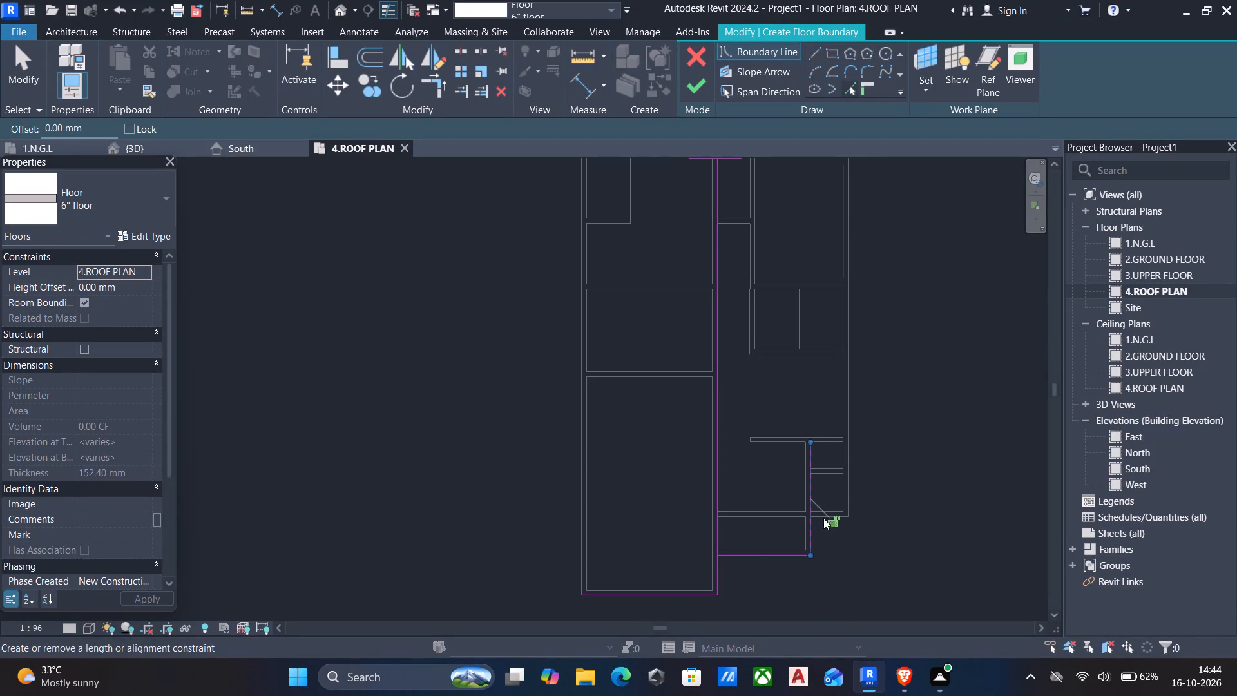
pyautogui.scroll(10, 832, 517)
pyautogui.click(830, 516)
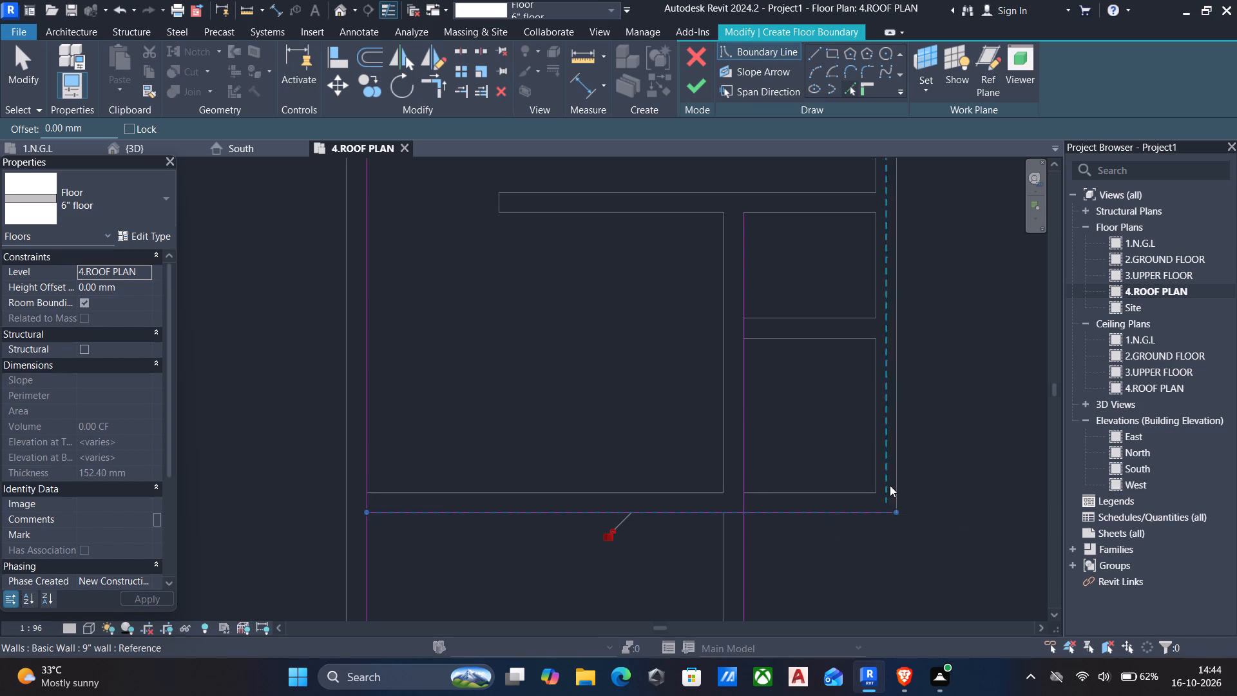
pyautogui.click(893, 479)
pyautogui.scroll(-13, 885, 479)
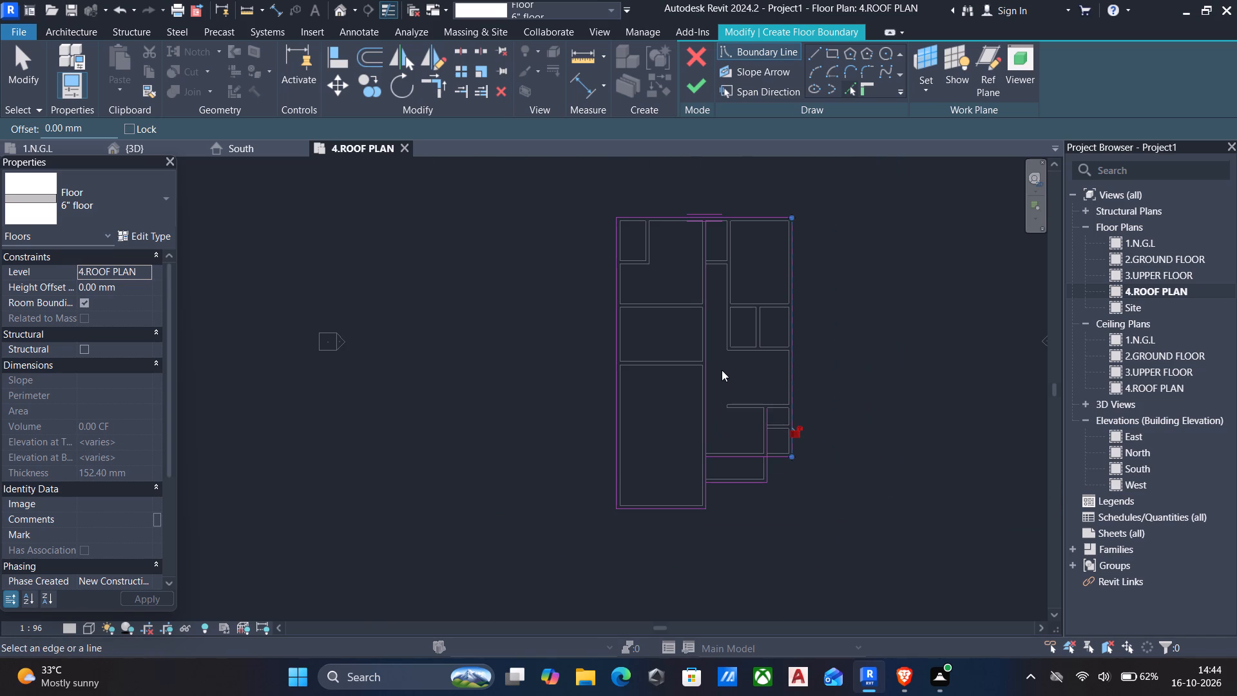
pyautogui.press('Escape')
# Trim the overlapping boundary lines at the stepped corners into one closed outline, unjoining elements where needed, and finish the floor.
pyautogui.write('tr')
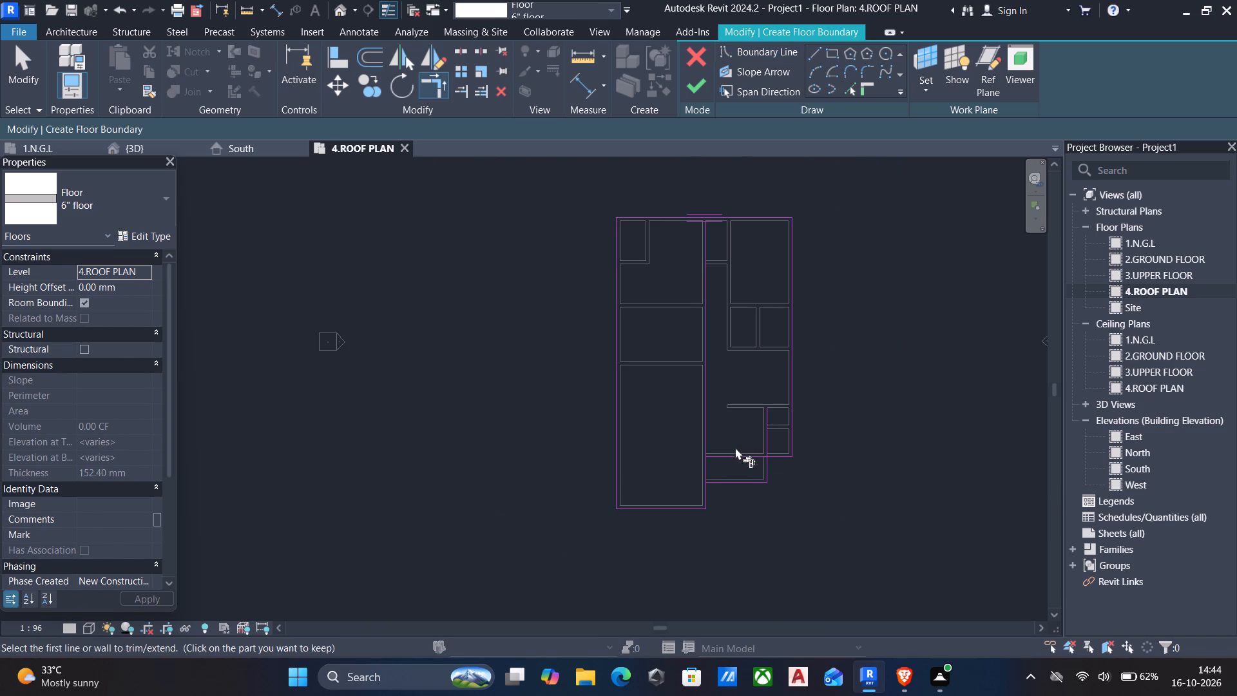
pyautogui.scroll(3, 719, 507)
pyautogui.click(699, 487)
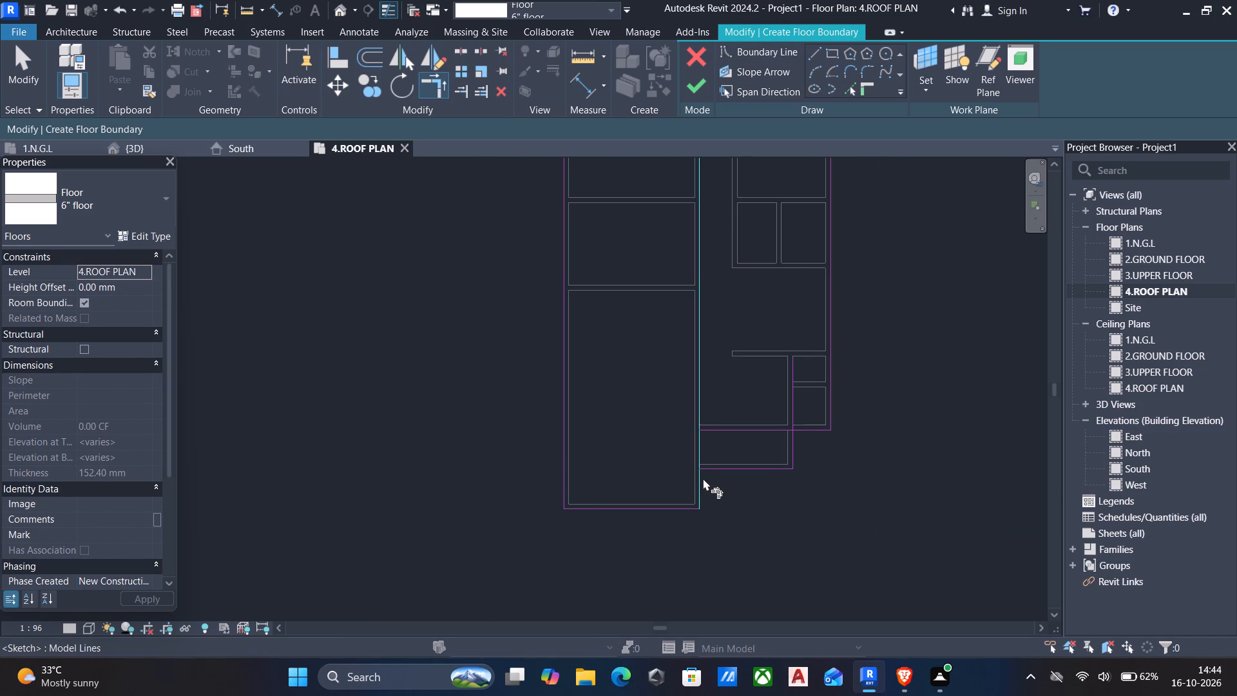
pyautogui.click(711, 474)
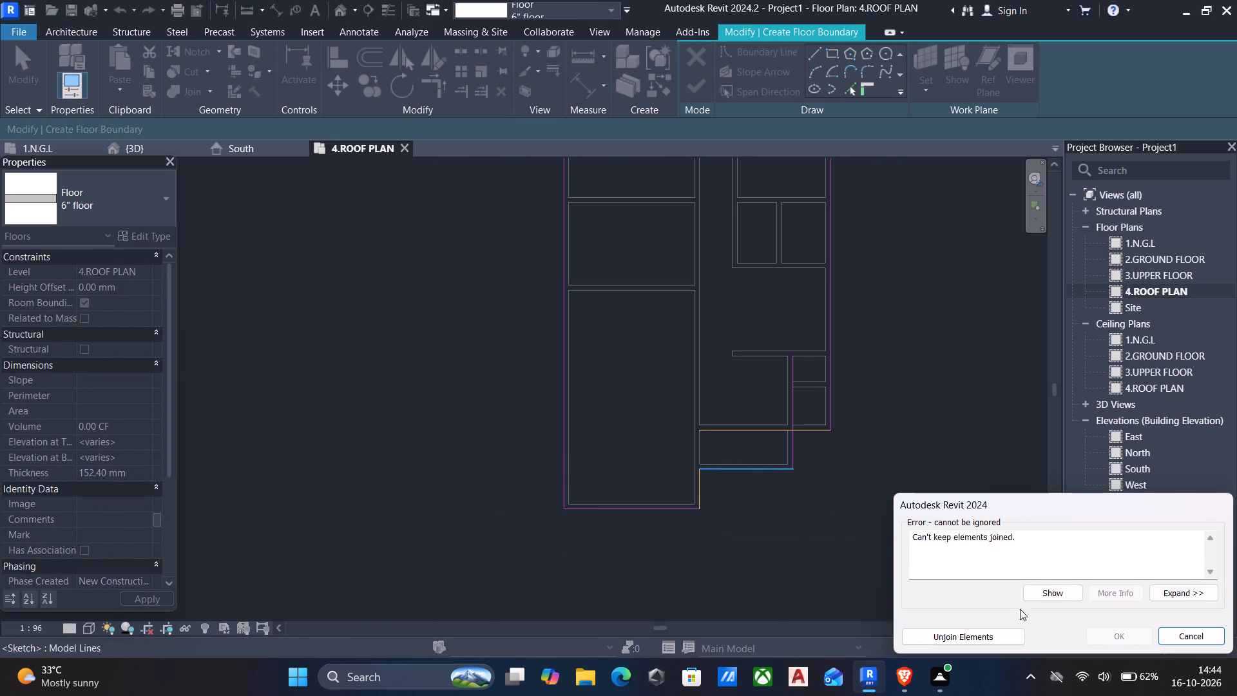
pyautogui.click(975, 643)
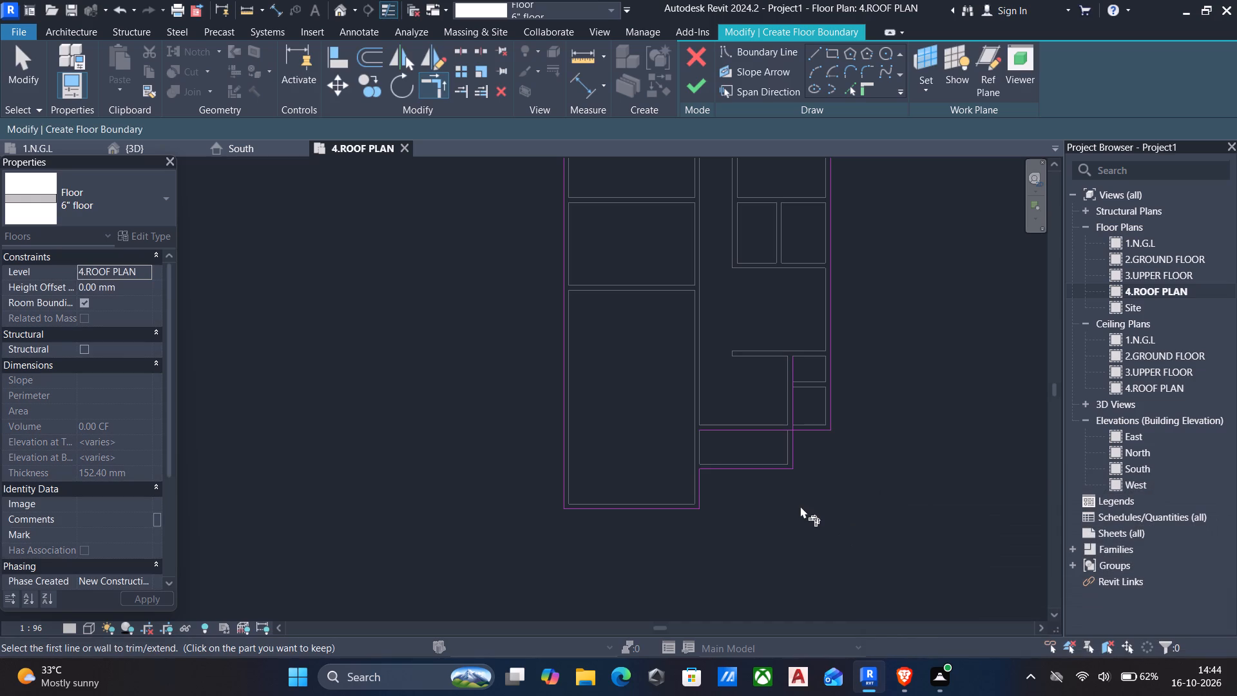
pyautogui.write('tr')
pyautogui.click(791, 450)
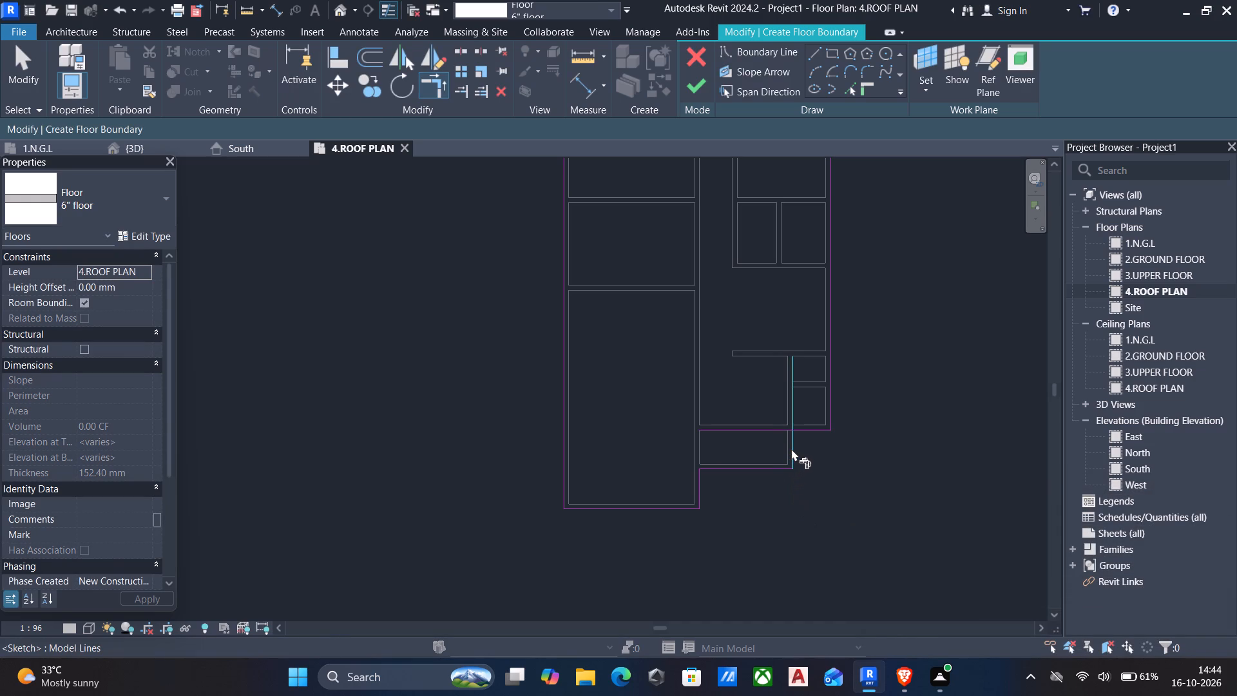
pyautogui.click(812, 424)
pyautogui.press('Escape')
pyautogui.click(693, 89)
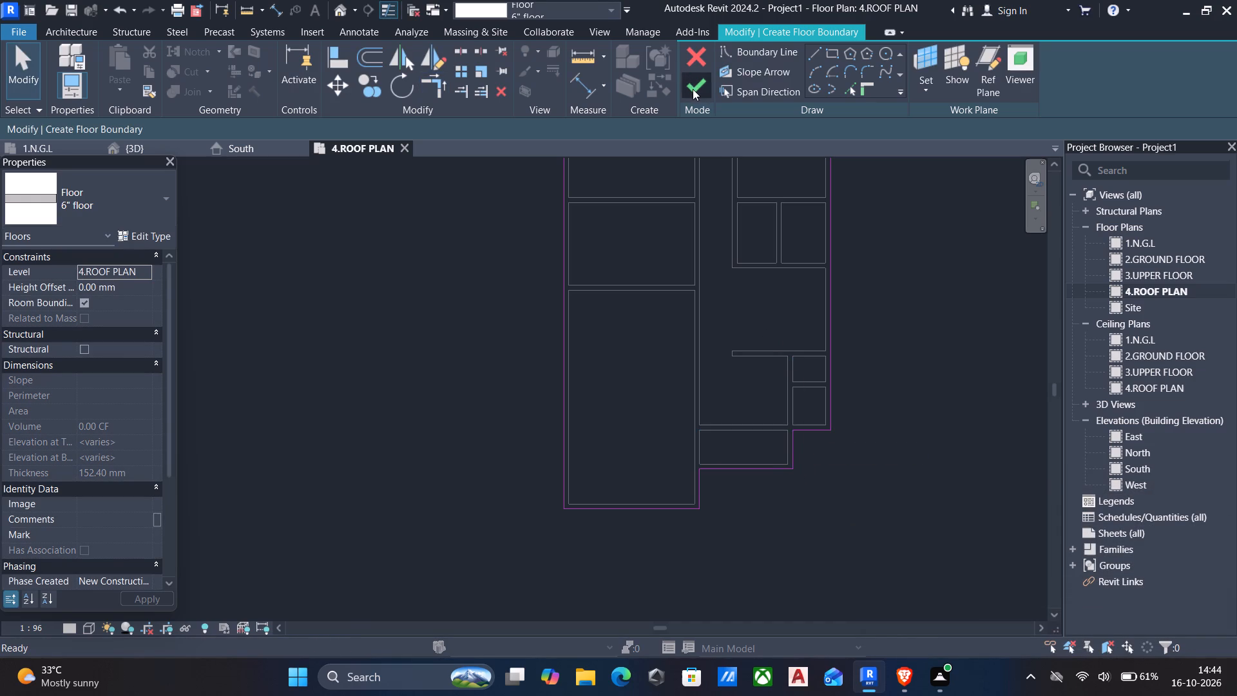
# Examine the roof-level floor slab against the walls and levels from several angles in the 3D view.
pyautogui.scroll(-3, 699, 302)
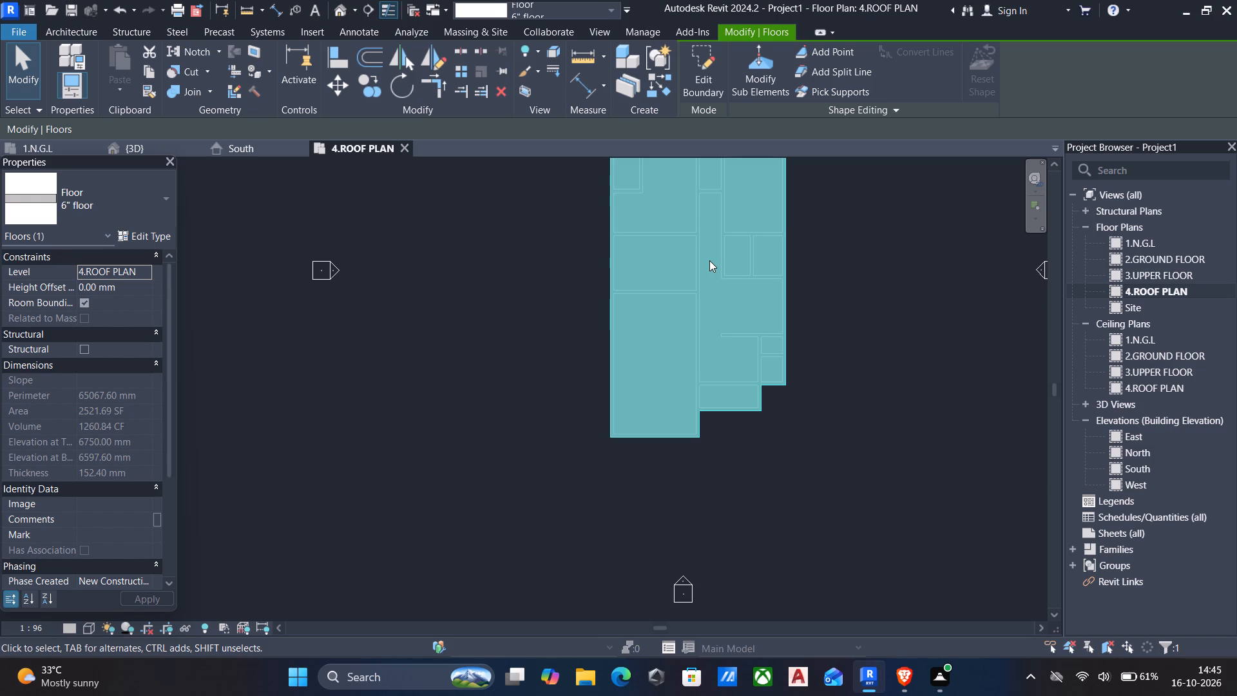
pyautogui.click(342, 7)
pyautogui.moveTo(562, 545); pyautogui.dragTo(544, 548, button='middle')
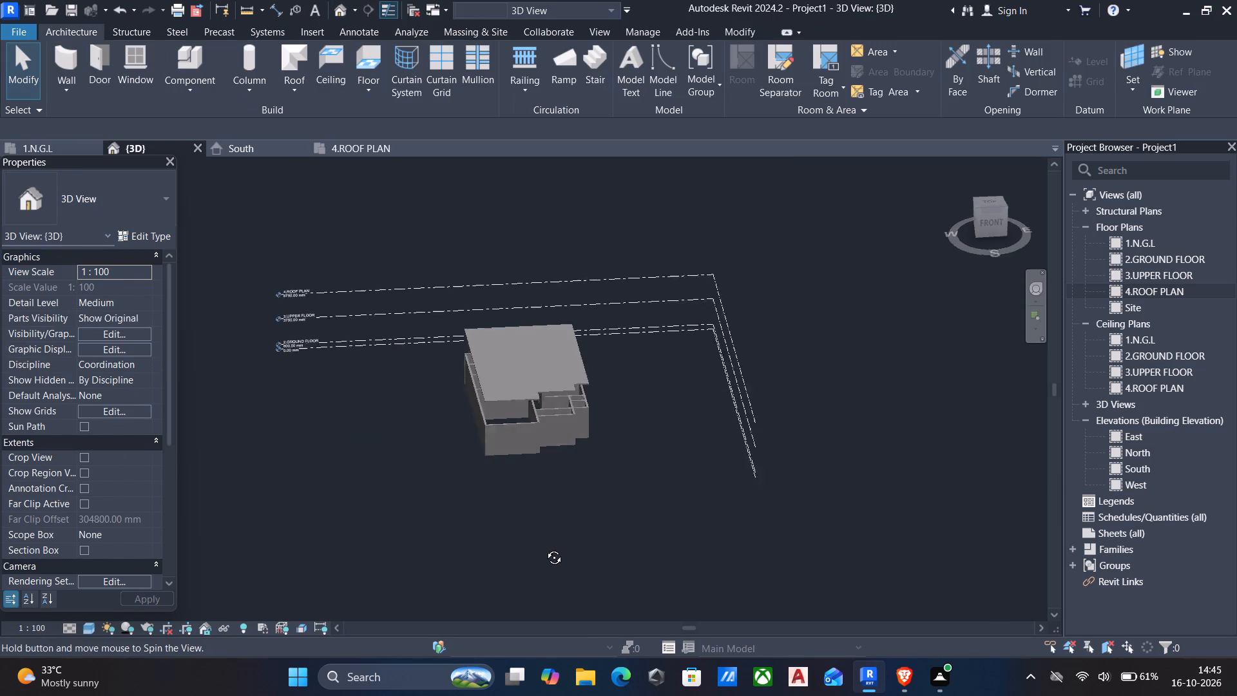
pyautogui.moveTo(544, 548); pyautogui.dragTo(539, 392, button='middle')
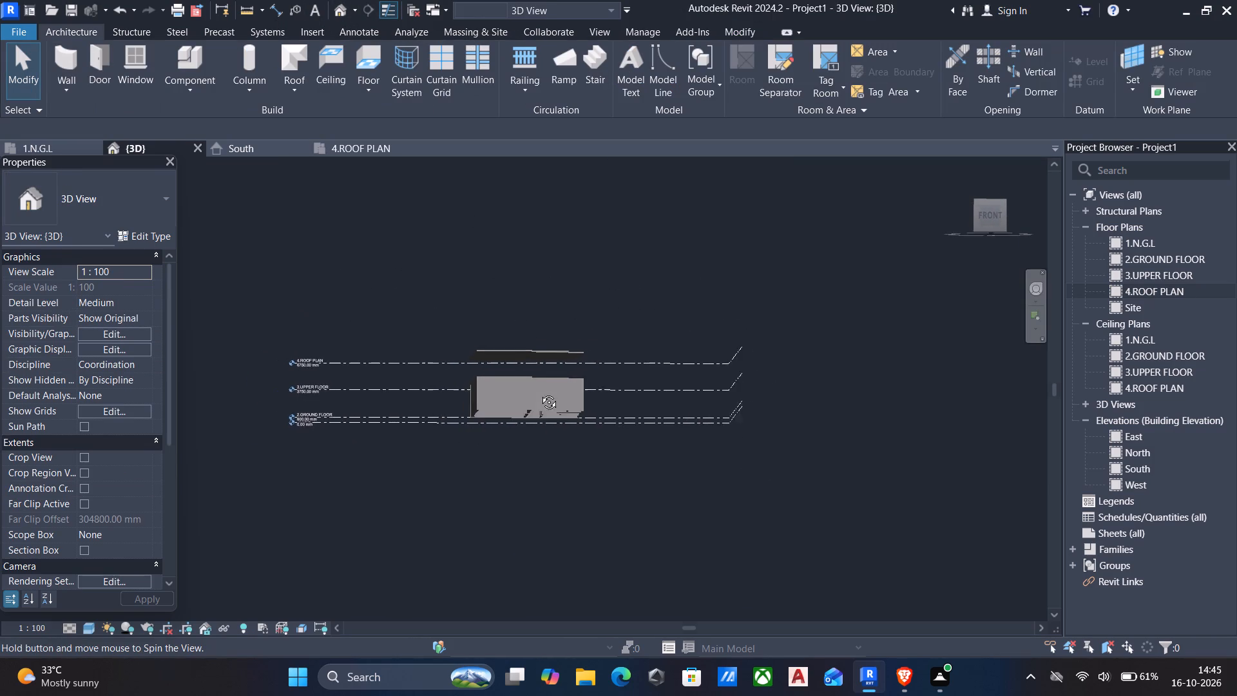
pyautogui.moveTo(539, 392); pyautogui.dragTo(560, 407, button='middle')
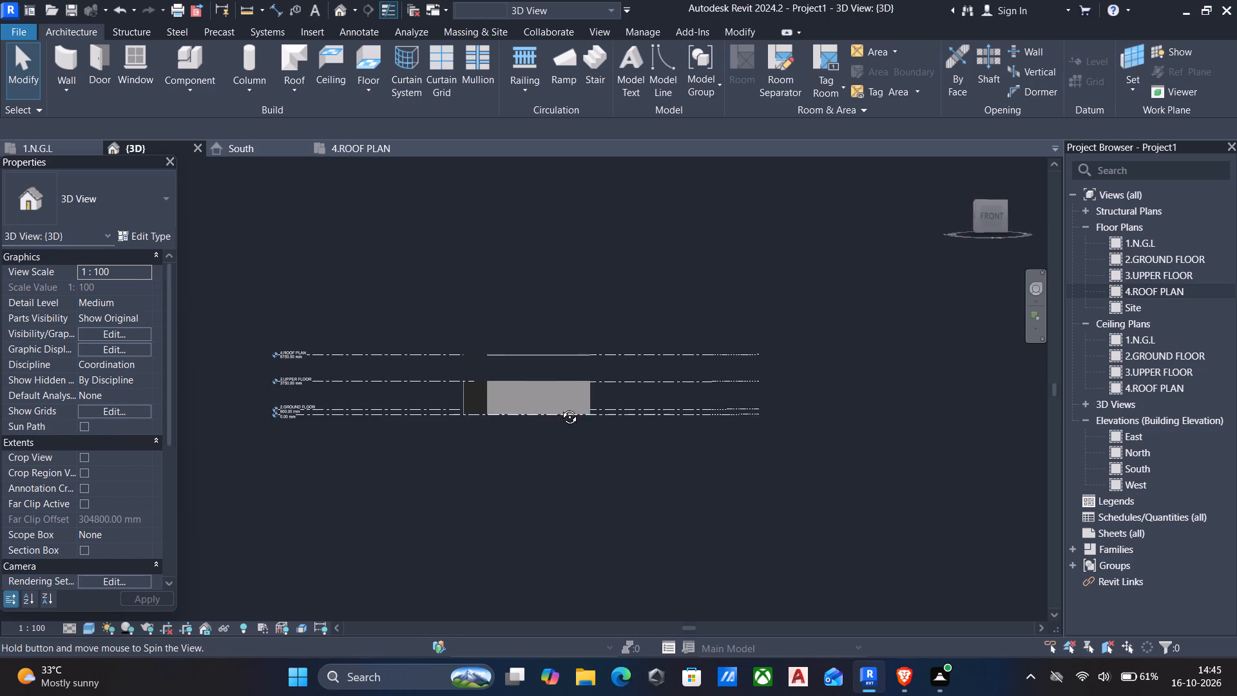
pyautogui.moveTo(560, 407); pyautogui.dragTo(568, 447, button='middle')
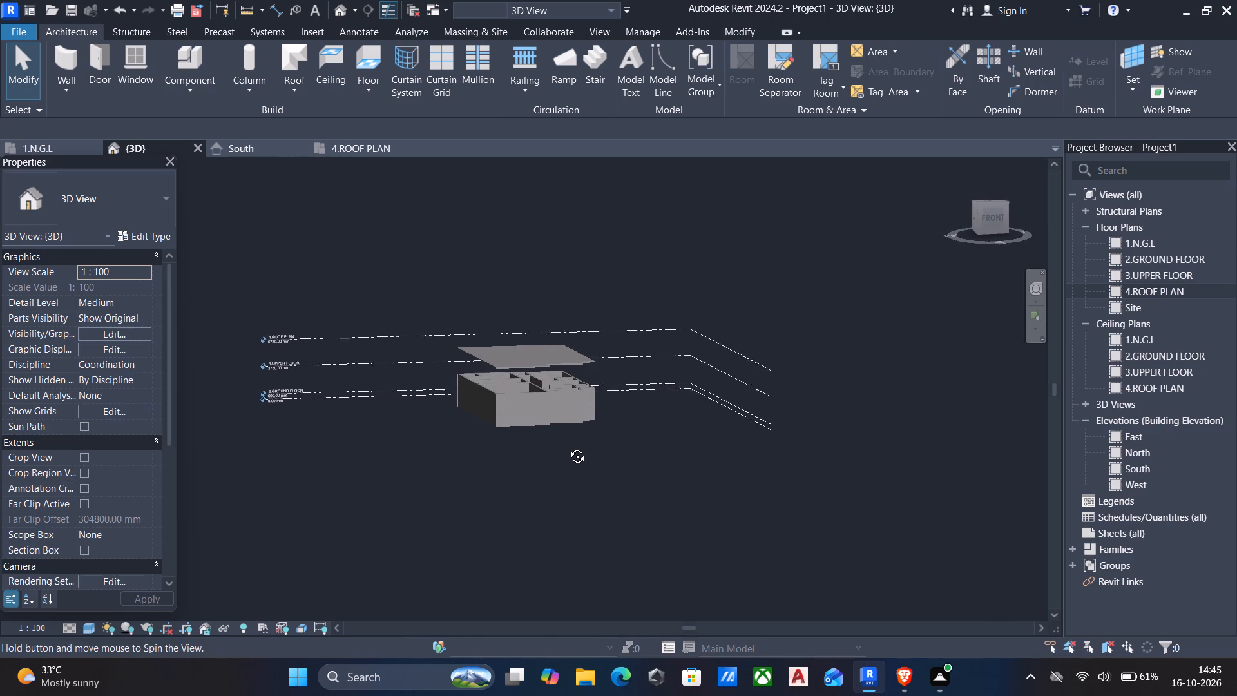
pyautogui.moveTo(568, 447); pyautogui.dragTo(568, 449, button='middle')
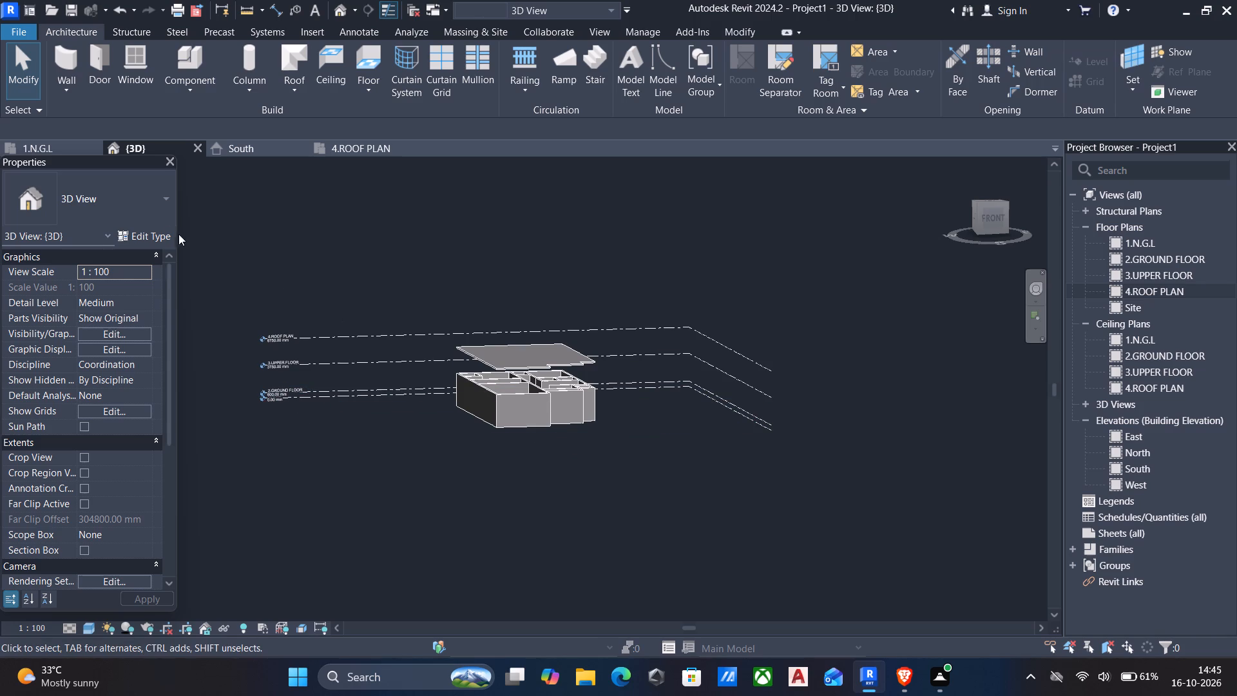
pyautogui.click(153, 203)
pyautogui.scroll(-2, 85, 278)
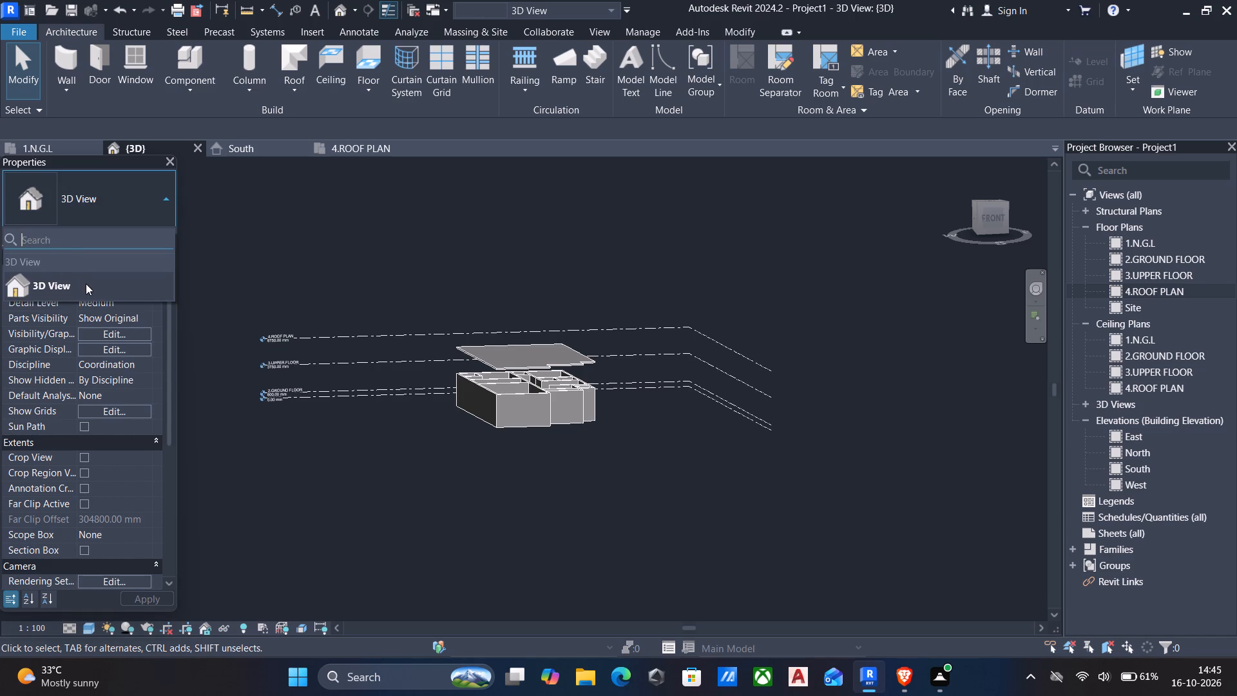
pyautogui.scroll(-1, 86, 284)
pyautogui.scroll(-3, 771, 516)
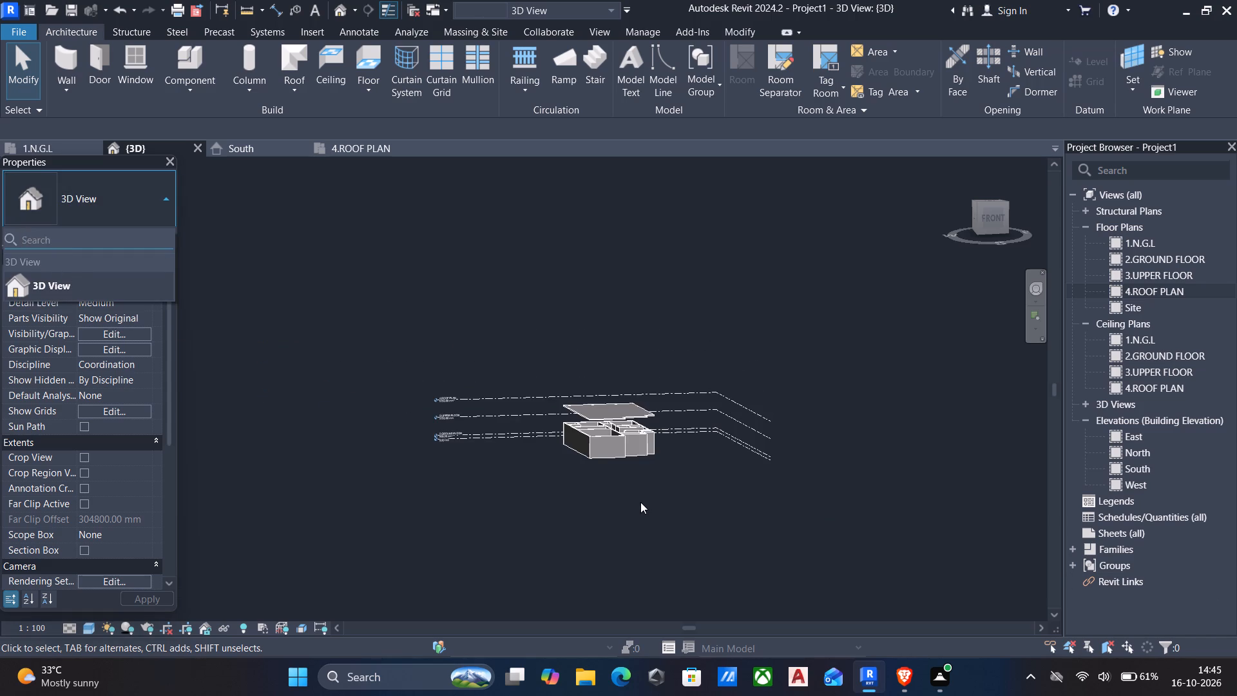
# Examine the walls and roof-level floor slab against the levels in the 1.N.G.L floor plan, South elevation and 3D view.
pyautogui.doubleClick(1144, 248)
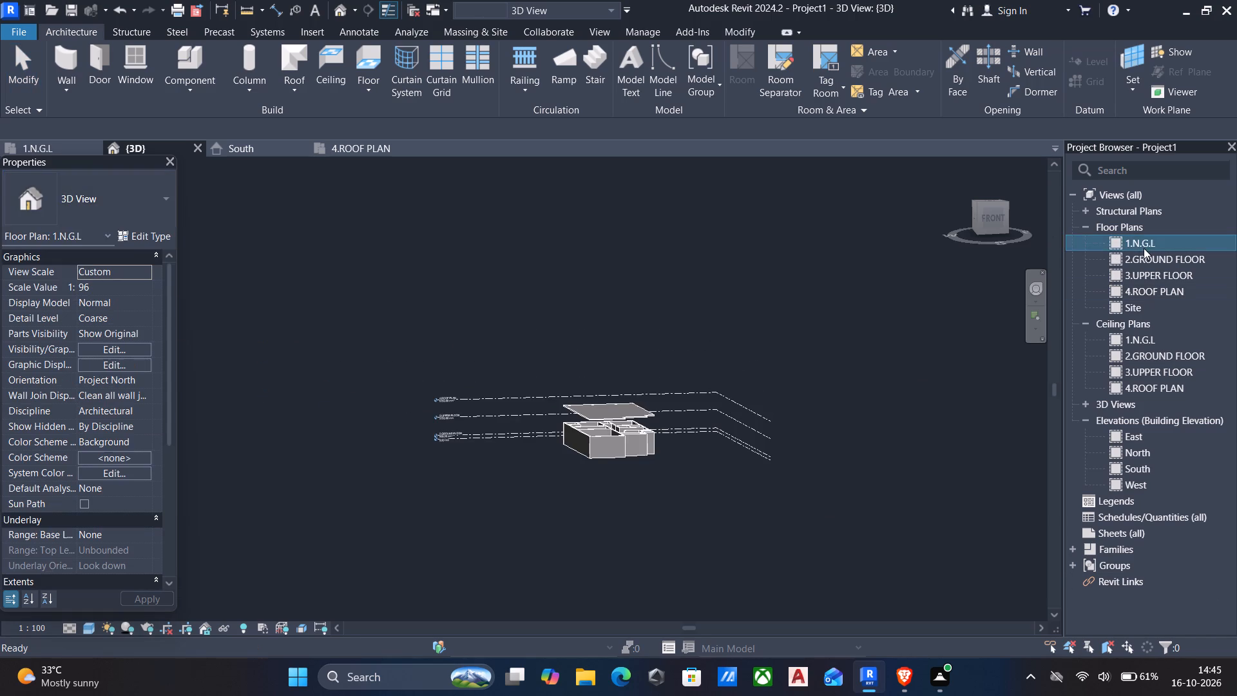
pyautogui.click(111, 181)
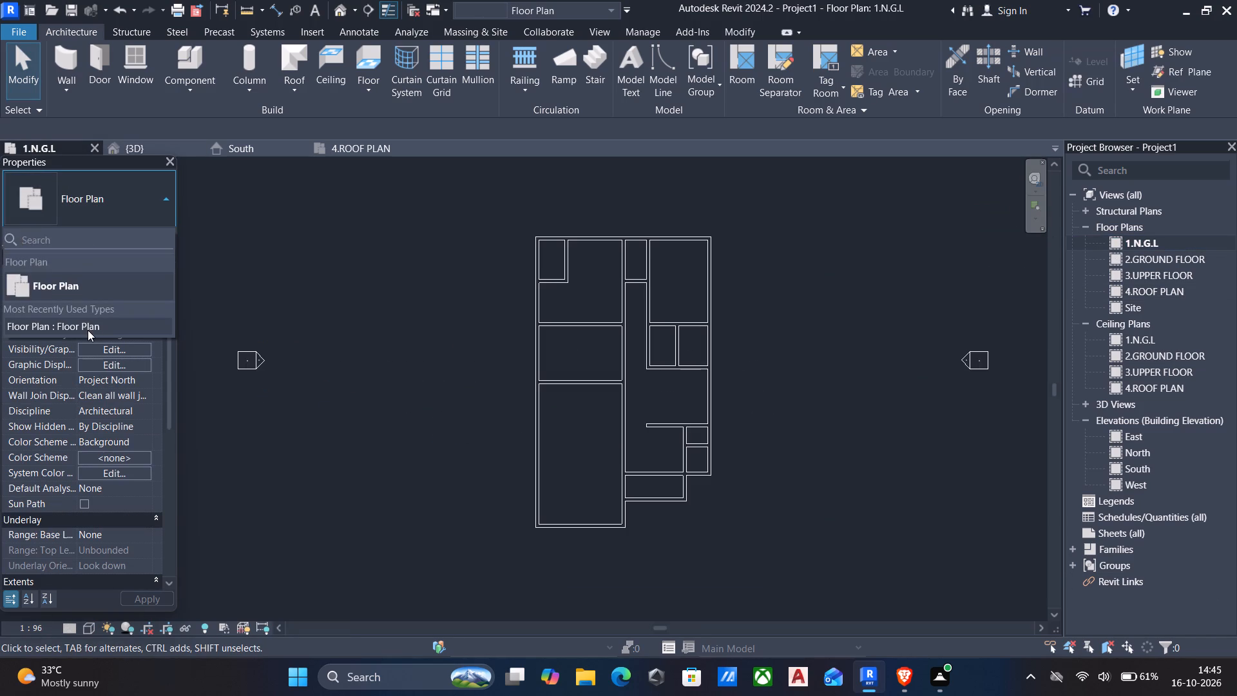
pyautogui.scroll(-10, 88, 330)
pyautogui.scroll(5, 87, 309)
pyautogui.doubleClick(1126, 462)
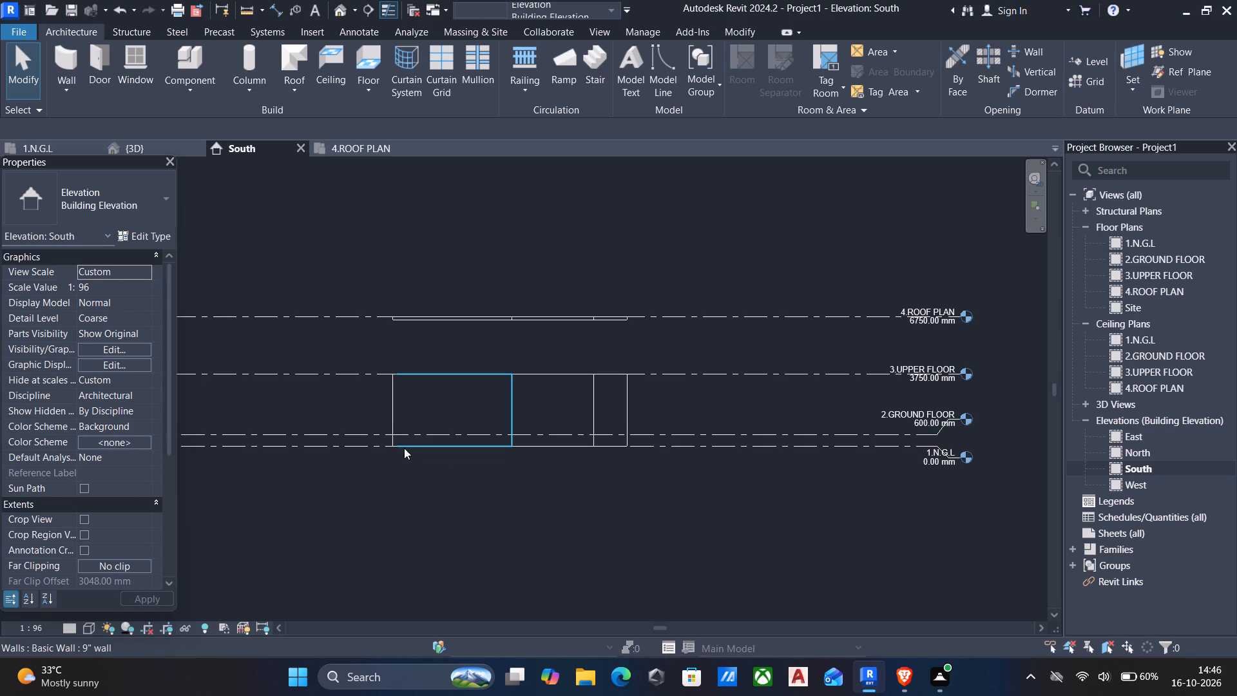
pyautogui.scroll(4, 404, 448)
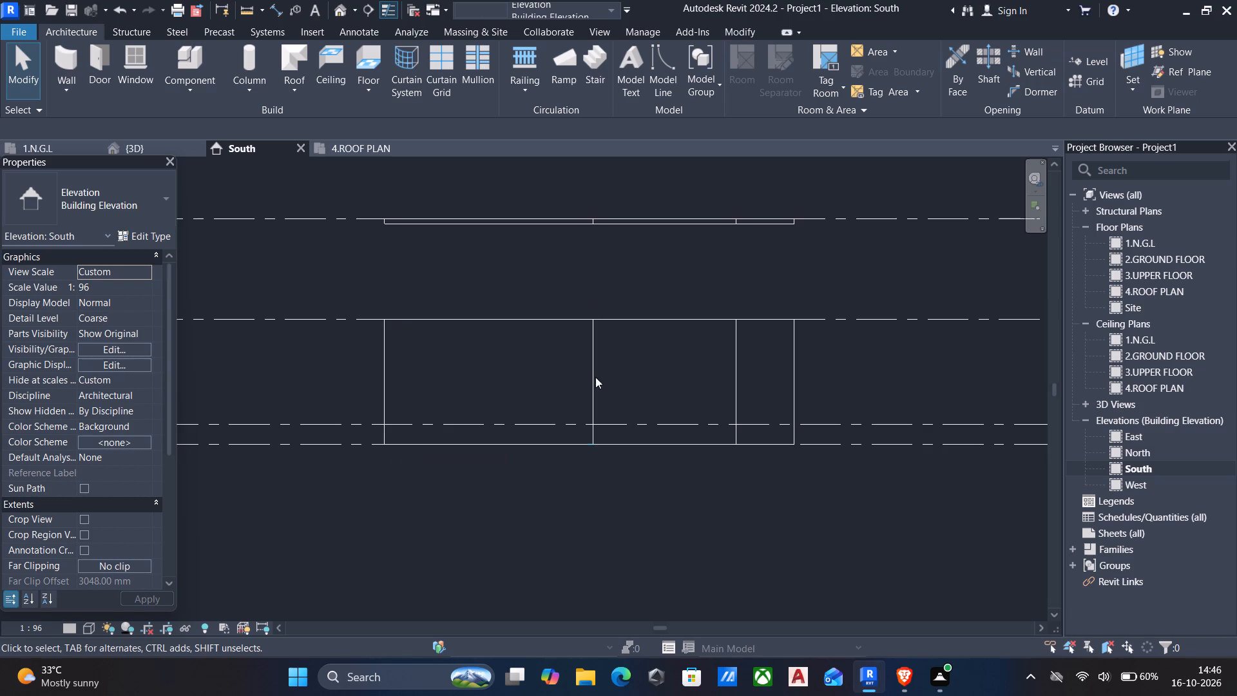
pyautogui.click(339, 9)
pyautogui.keyDown('shift'); pyautogui.moveTo(593, 512); pyautogui.dragTo(396, 563, button='middle'); pyautogui.keyUp('shift')
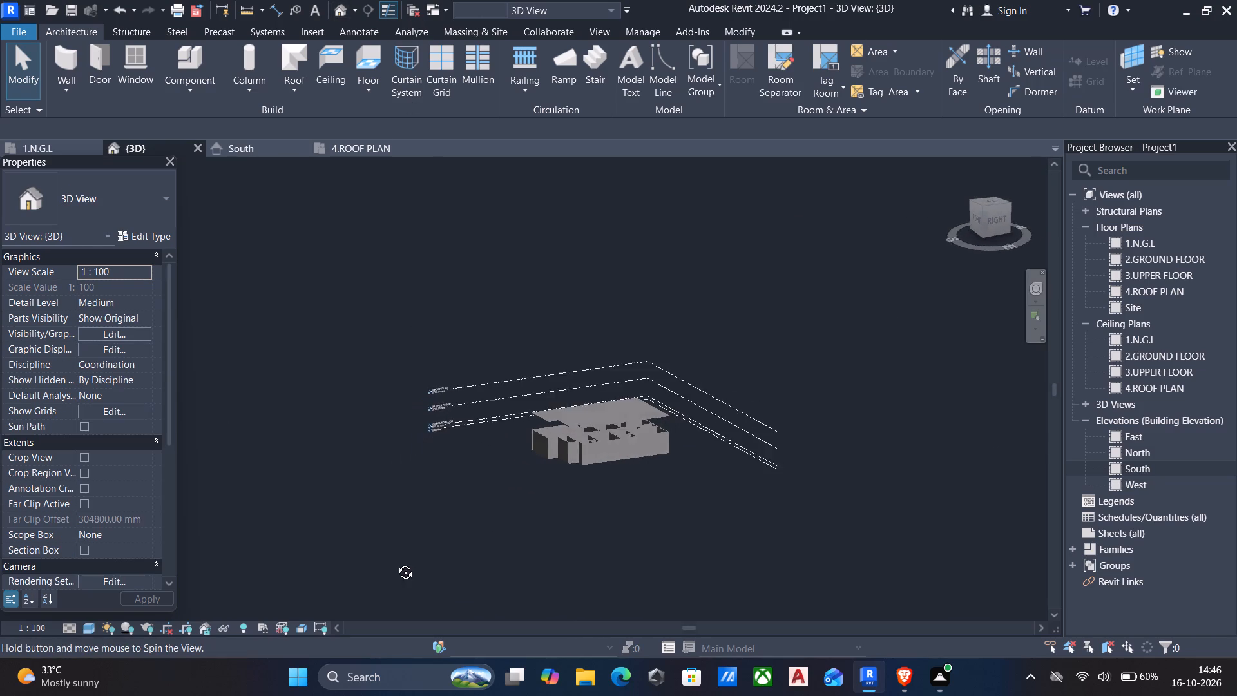
pyautogui.keyDown('shift'); pyautogui.moveTo(396, 563); pyautogui.dragTo(349, 556, button='middle'); pyautogui.keyUp('shift')
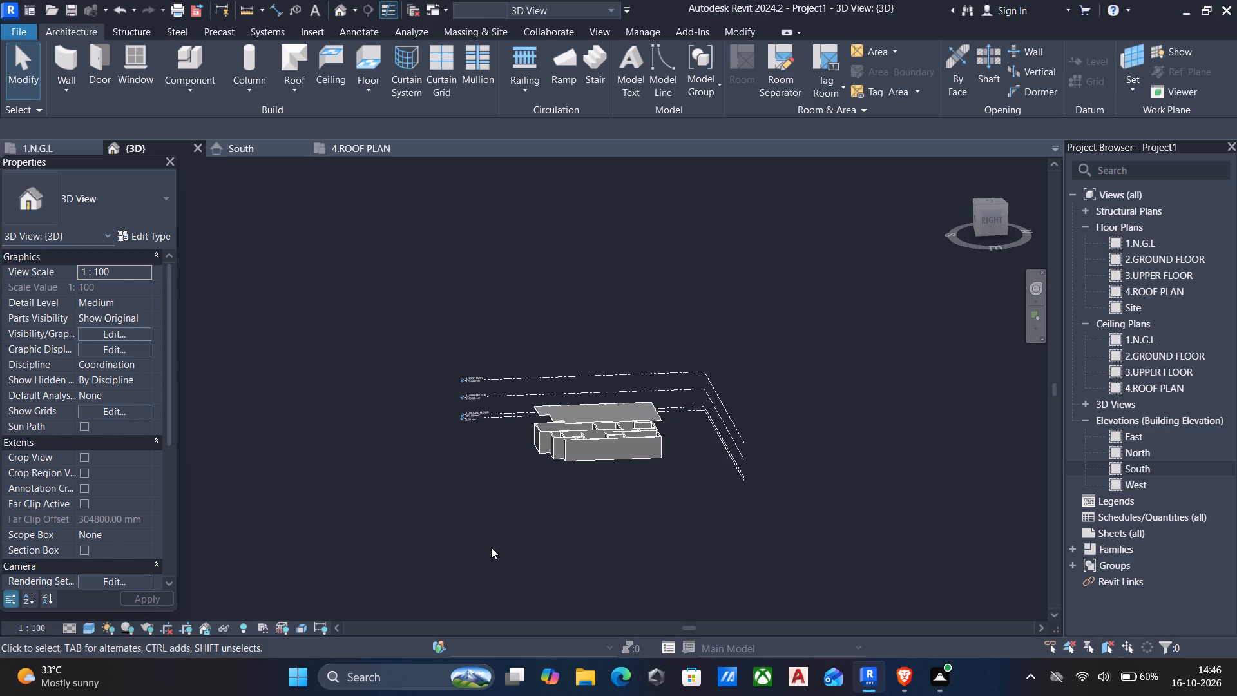
# Open the 1.N.G.L floor plan with the whole wall layout in view.
pyautogui.doubleClick(1144, 245)
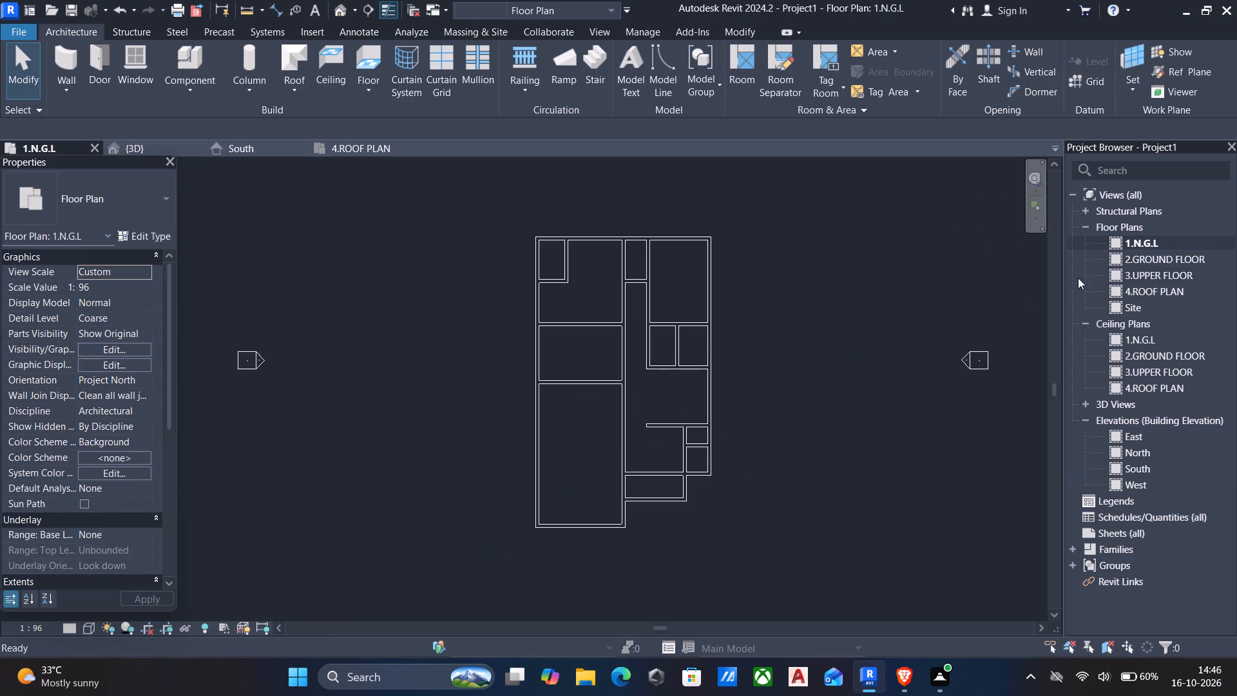
pyautogui.scroll(-1, 827, 352)
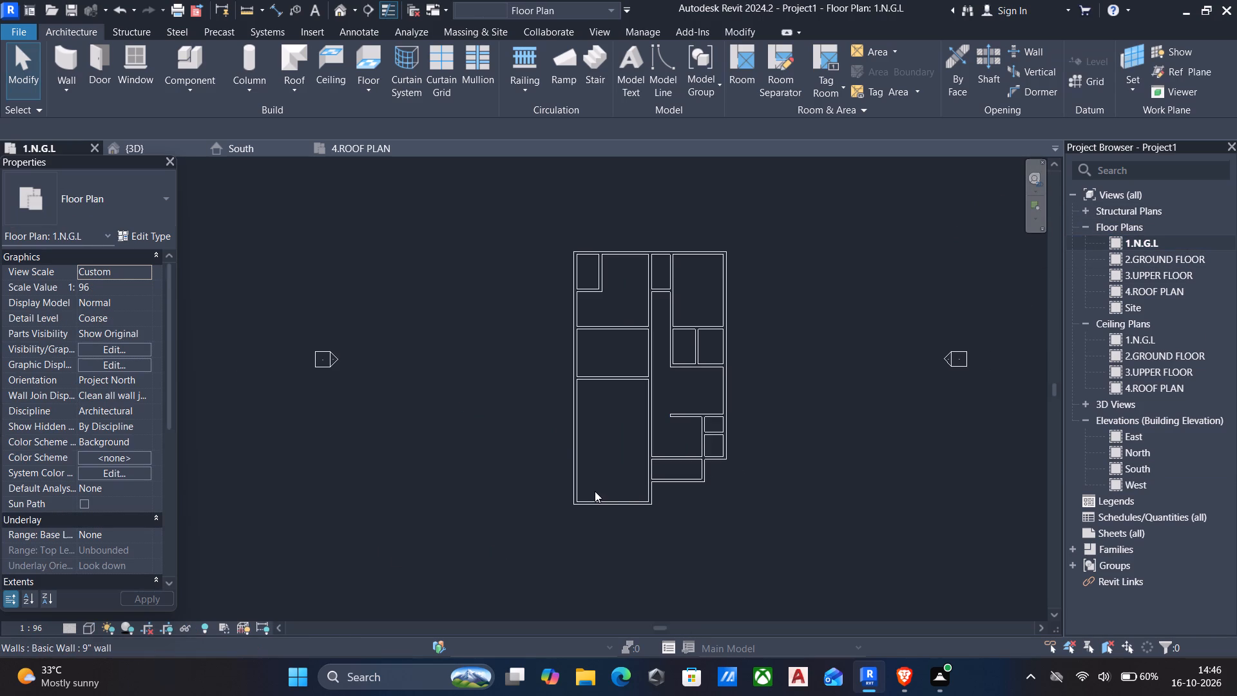
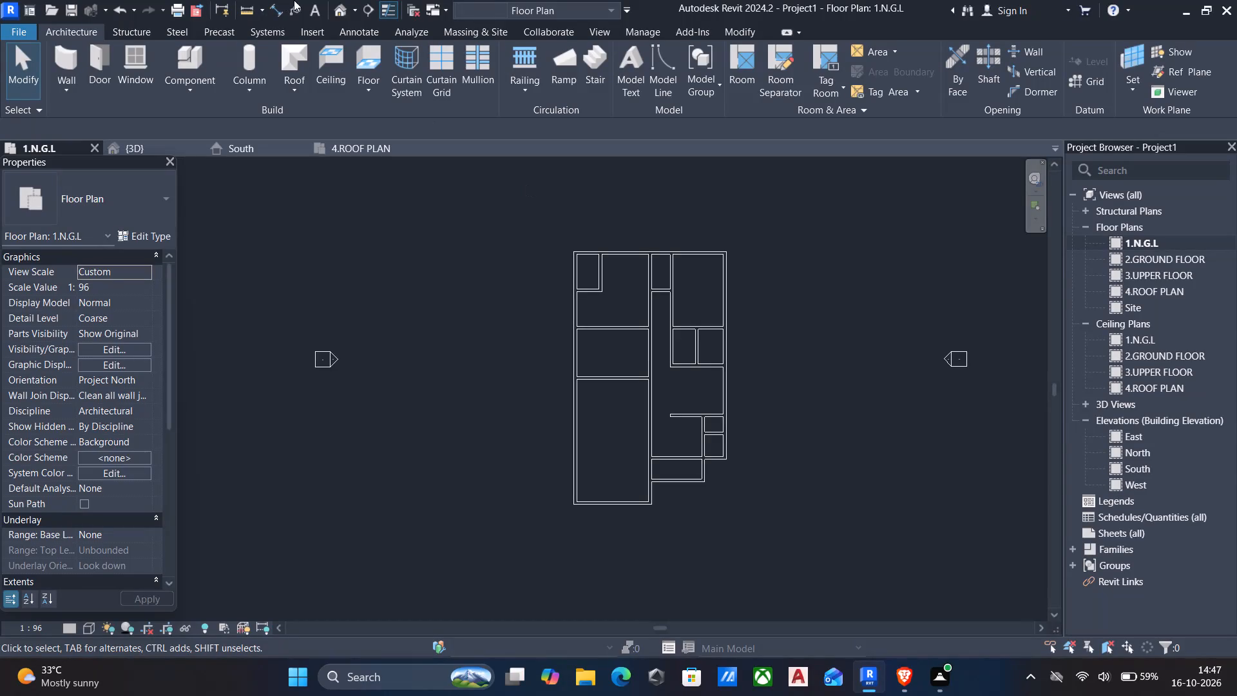
# Examine the walls and roof-level floor slab from several angles in the 3D view.
pyautogui.click(340, 10)
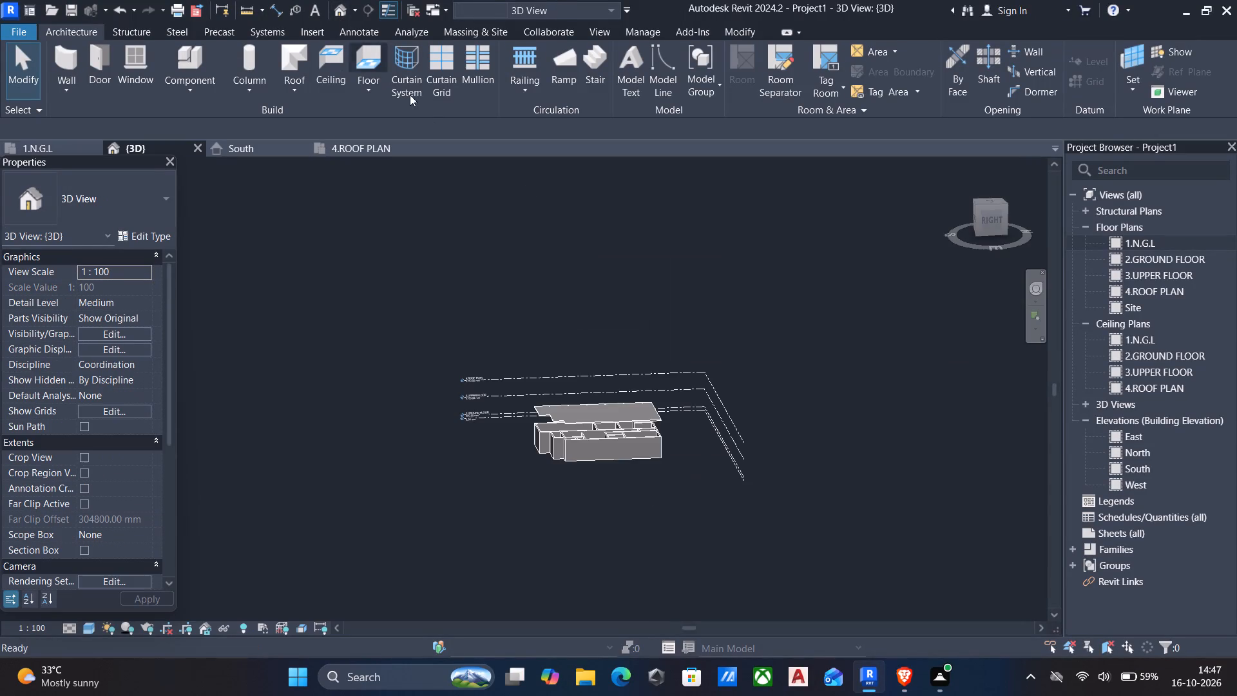
pyautogui.keyDown('shift'); pyautogui.moveTo(600, 427); pyautogui.dragTo(743, 392, button='middle'); pyautogui.keyUp('shift')
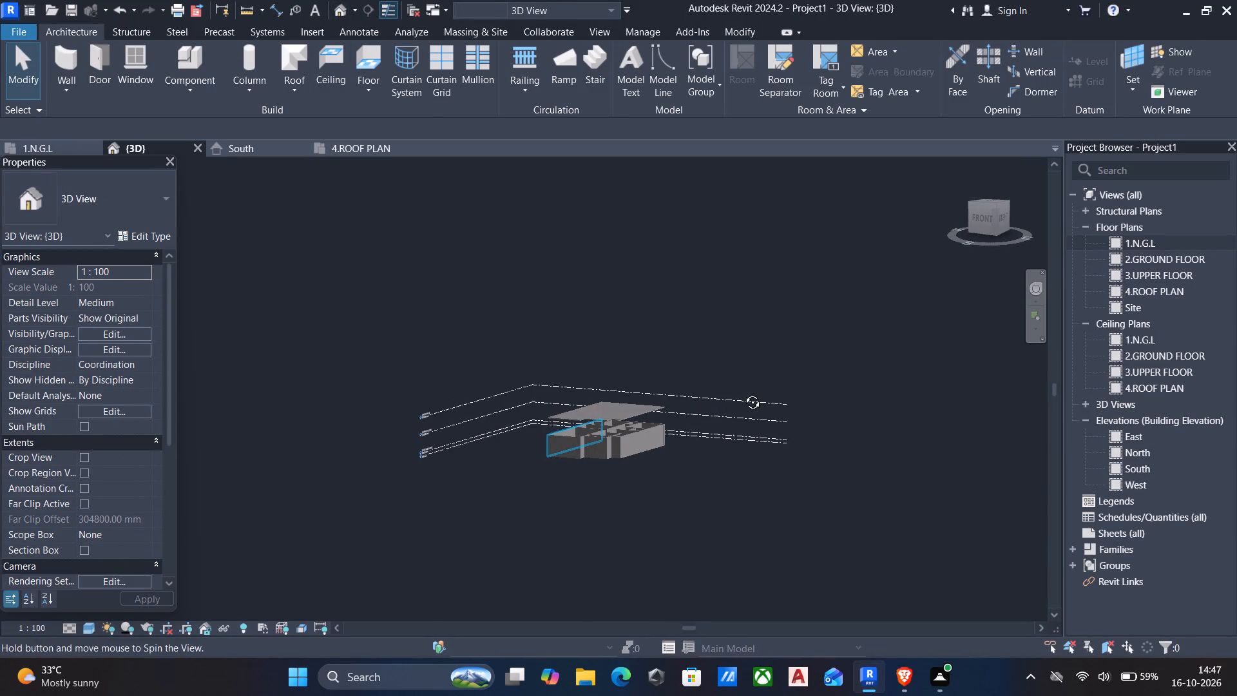
pyautogui.keyDown('shift'); pyautogui.moveTo(743, 392); pyautogui.dragTo(698, 405, button='middle'); pyautogui.keyUp('shift')
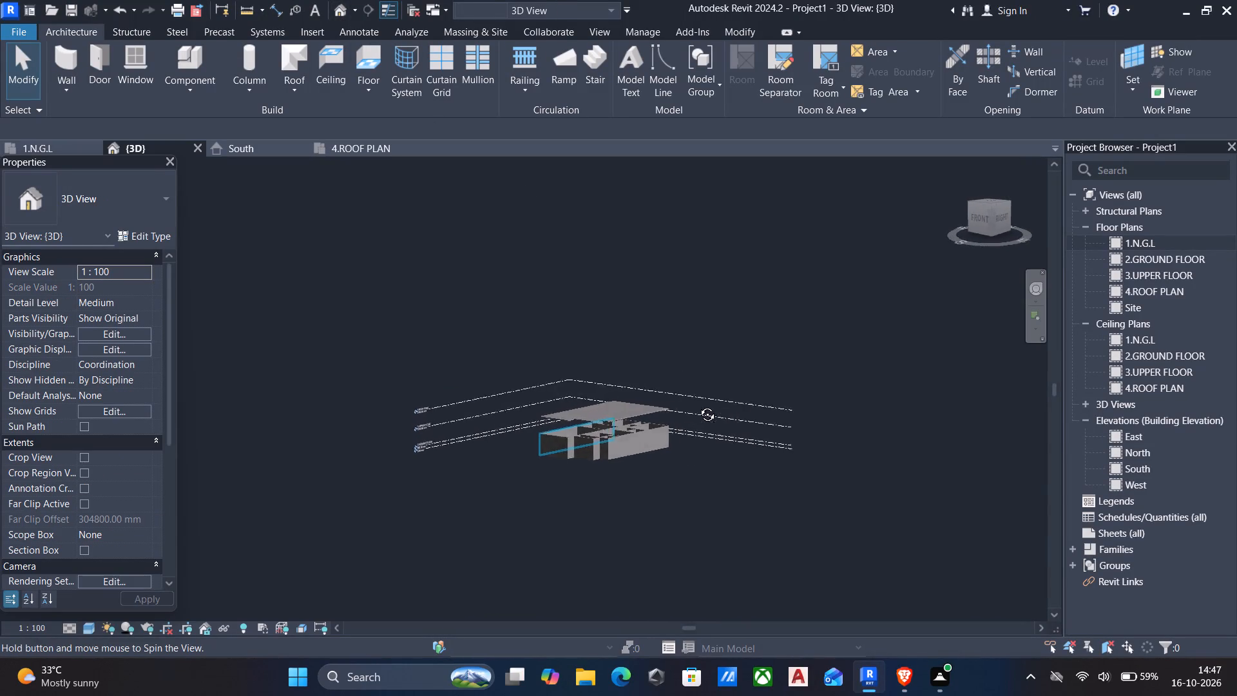
pyautogui.keyDown('shift'); pyautogui.moveTo(698, 405); pyautogui.dragTo(711, 440, button='middle'); pyautogui.keyUp('shift')
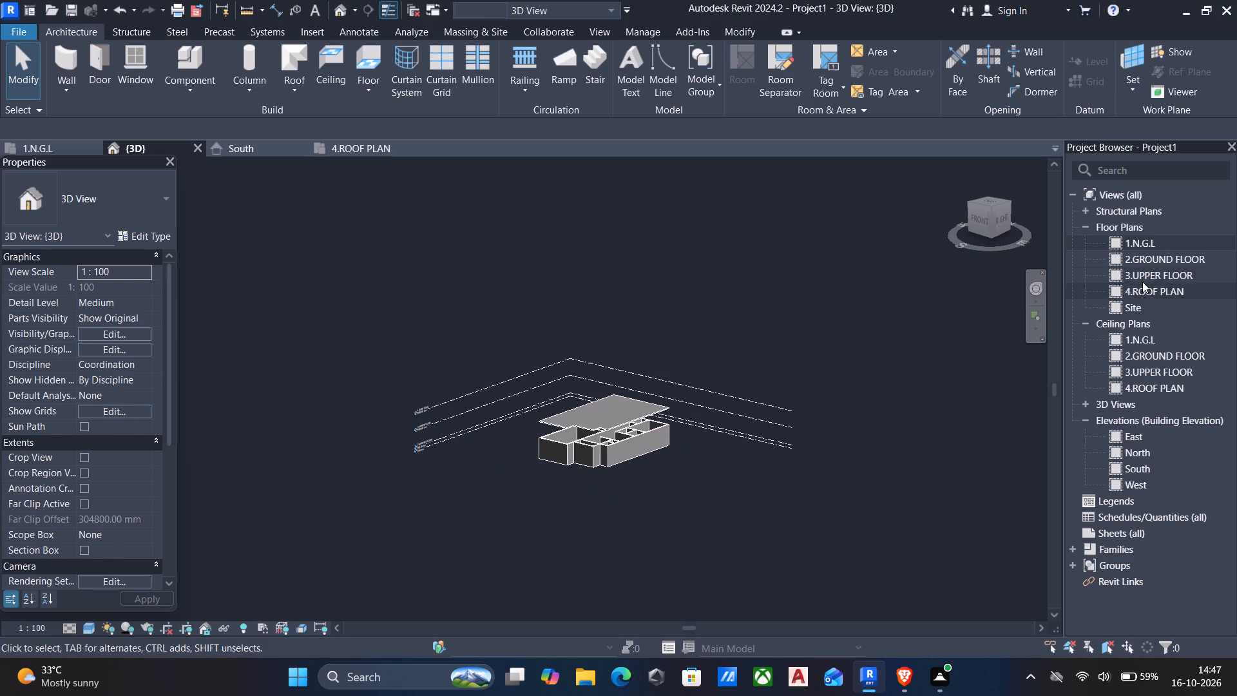
# From the 1.N.G.L floor plan, browse the exterior and garage door families in the Residential library for door placement.
pyautogui.doubleClick(1140, 241)
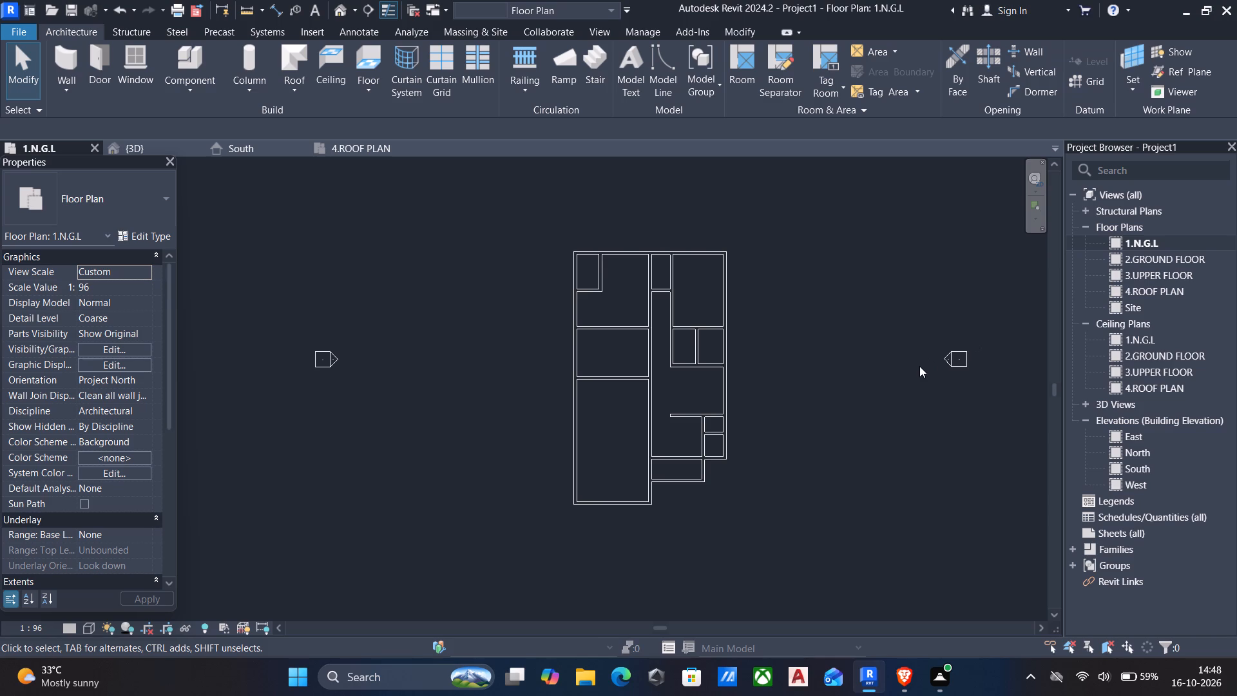
pyautogui.write('dr')
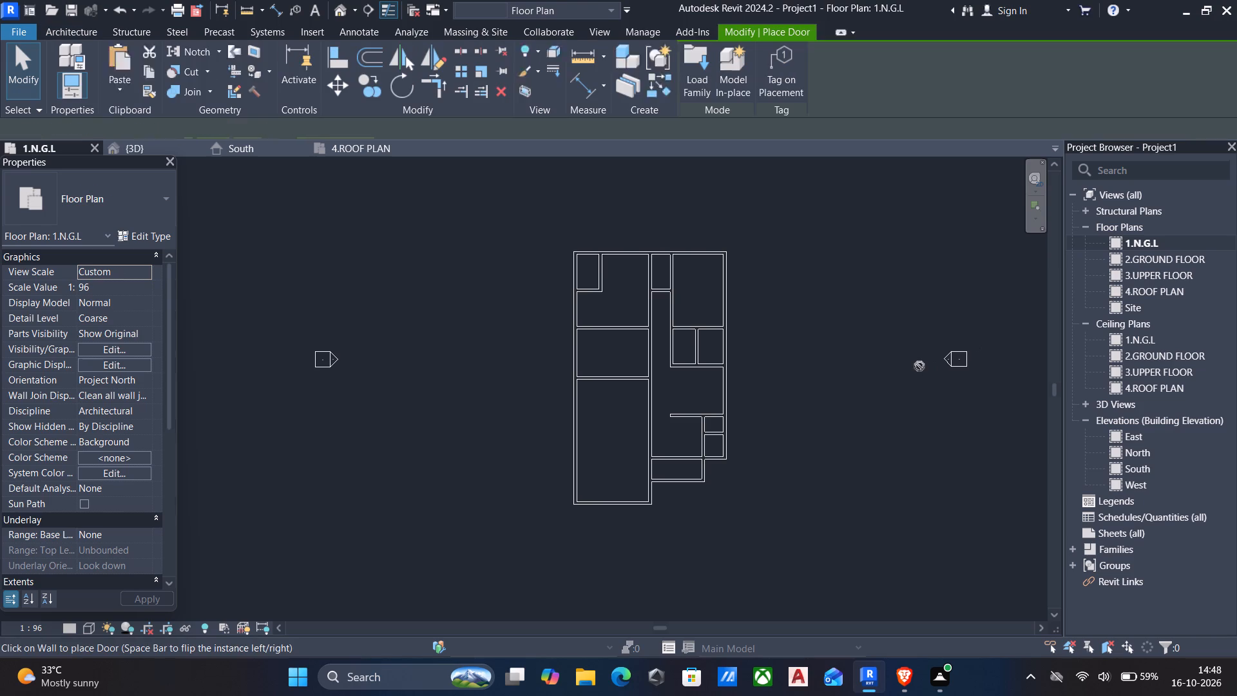
pyautogui.click(695, 80)
pyautogui.click(562, 250)
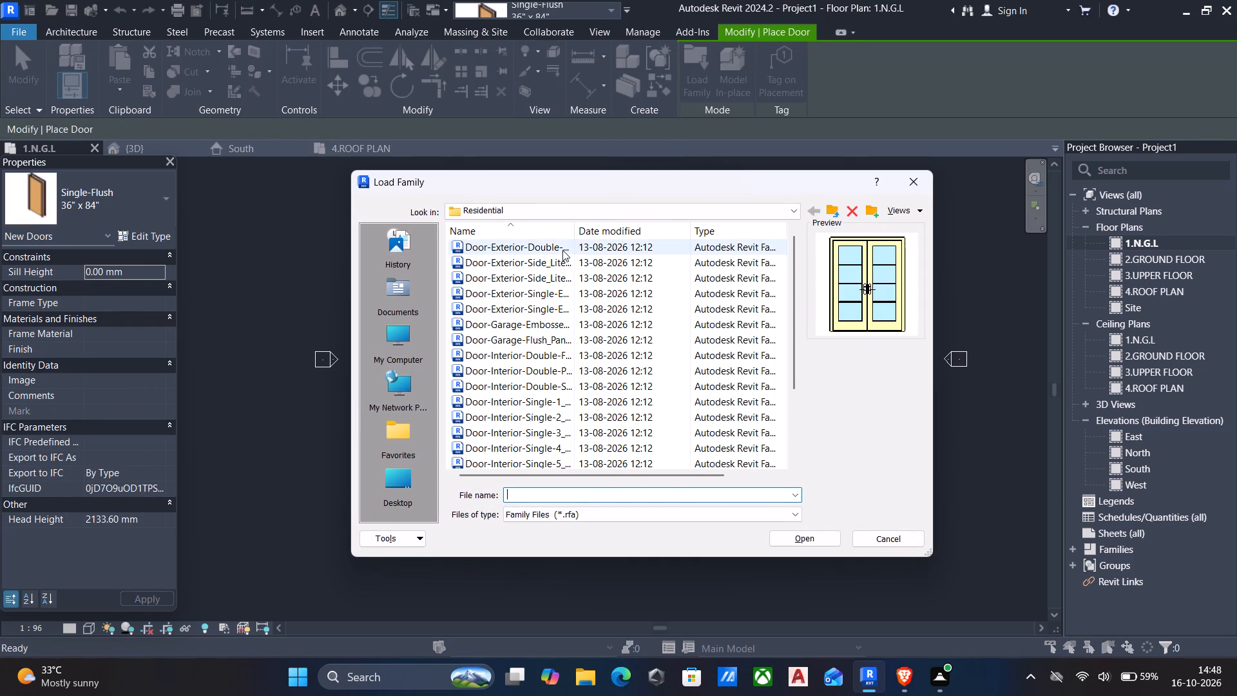
pyautogui.press('Down')
pyautogui.press('Down')
pyautogui.press('Down')
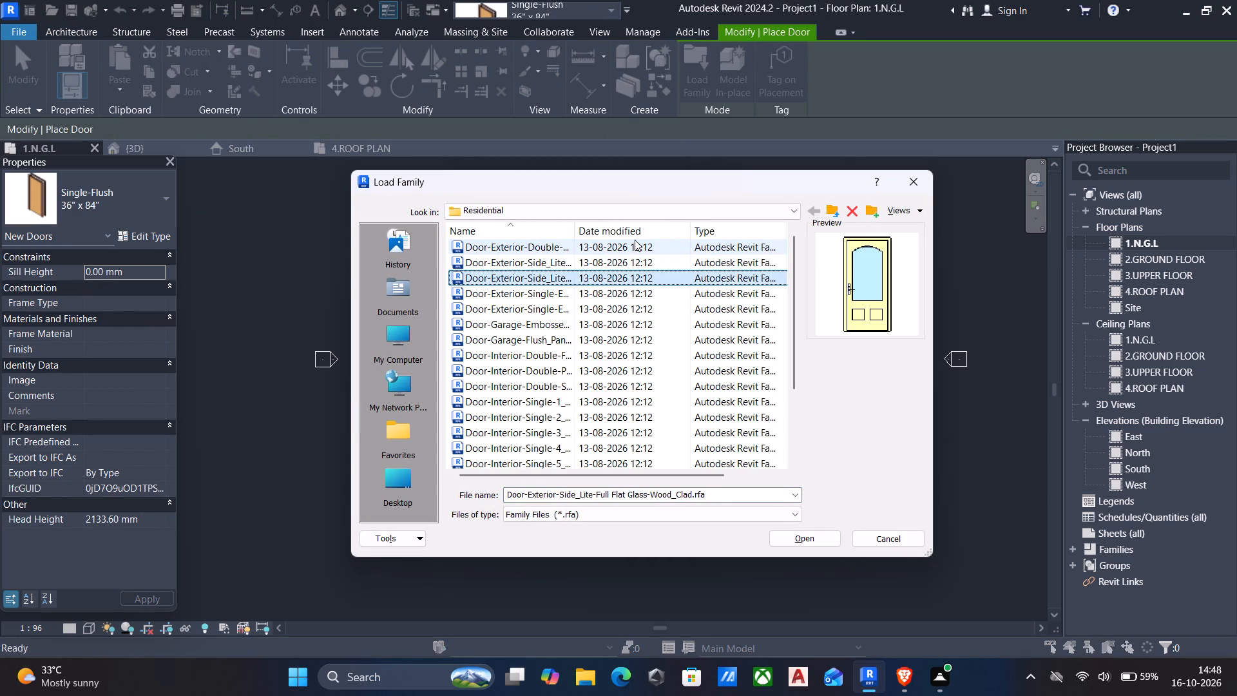
pyautogui.press('Down')
pyautogui.press('Down')
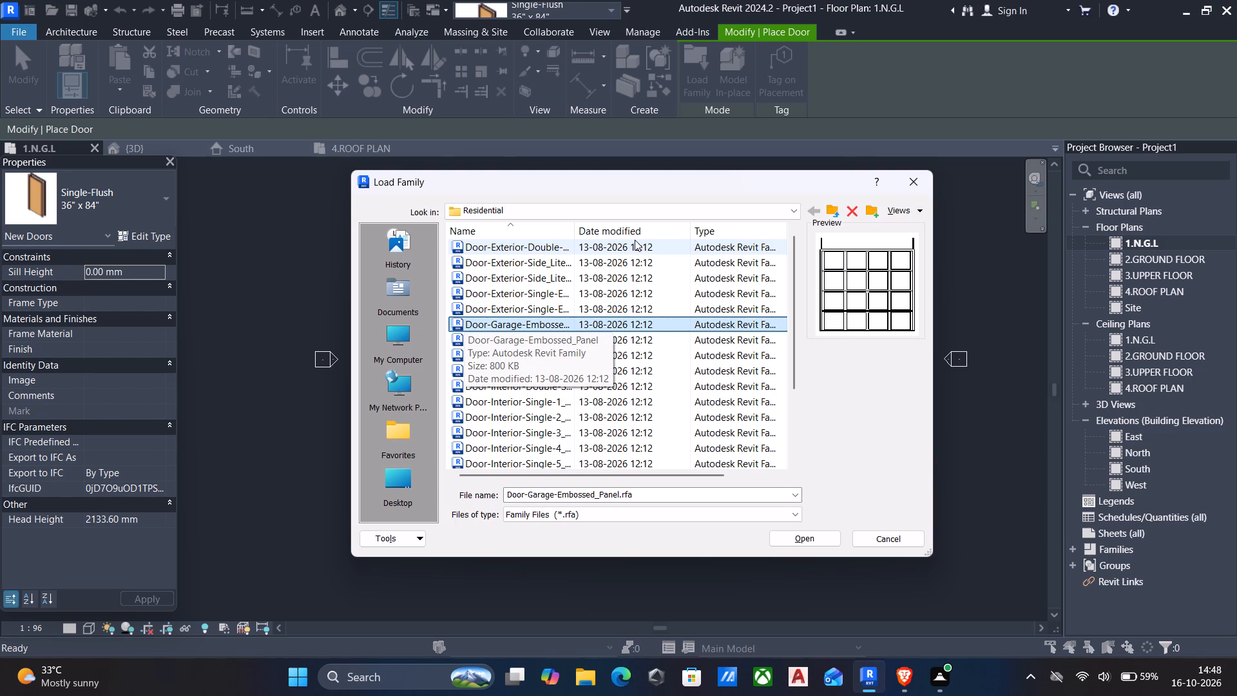
pyautogui.press('Up')
pyautogui.press('Up')
pyautogui.press('Up')
pyautogui.press('Up')
pyautogui.press('Up')
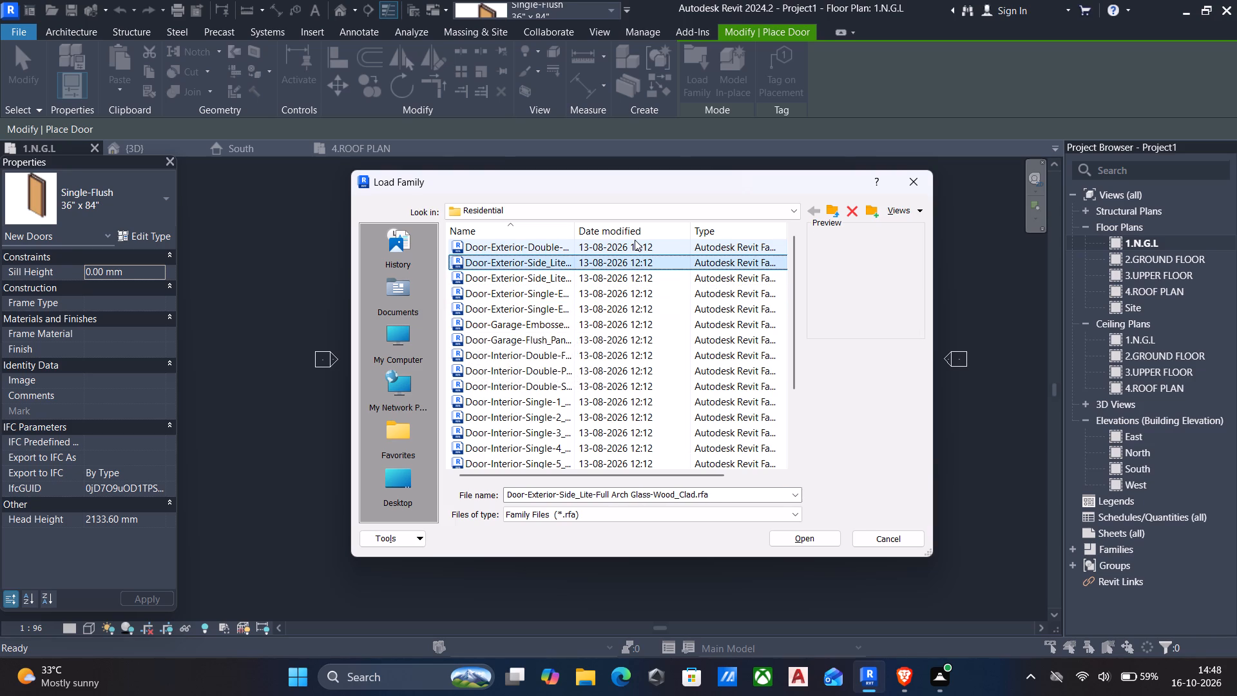
pyautogui.press('Up')
pyautogui.press('Up')
pyautogui.press('Up')
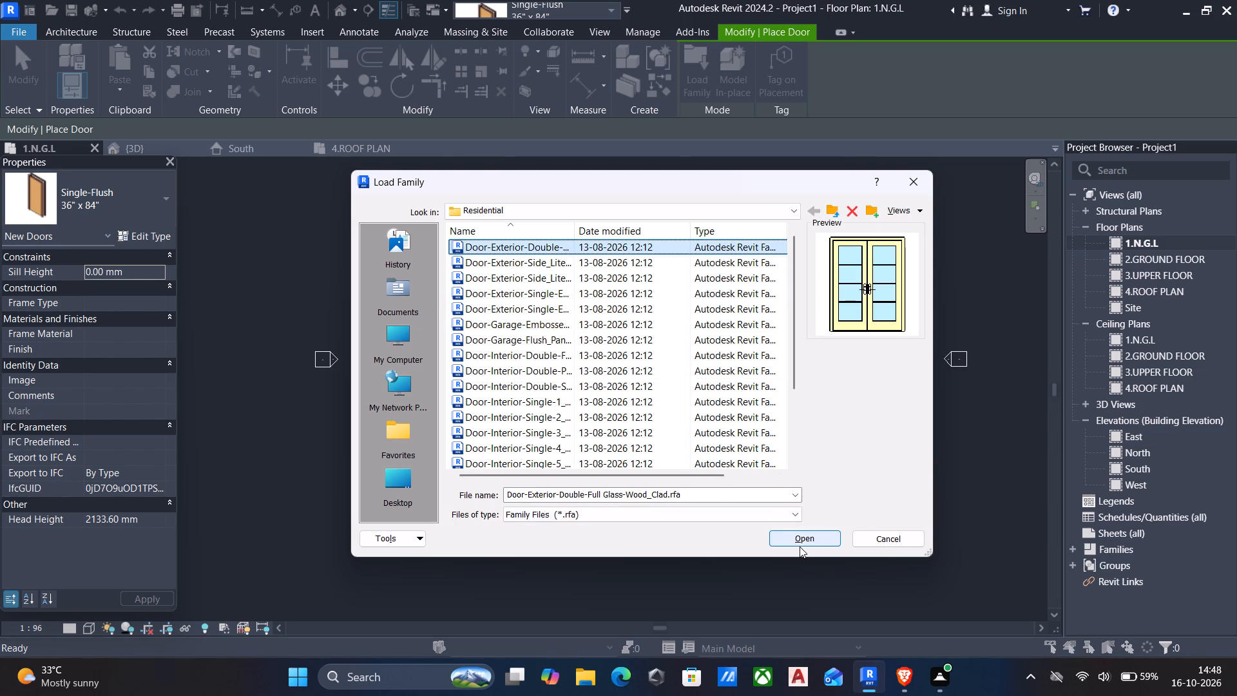
# Load the Door-Garage-Embossed_Panel family from the Residential library.
pyautogui.press('Down')
pyautogui.press('Down')
pyautogui.press('Down')
pyautogui.press('Down')
pyautogui.press('Down')
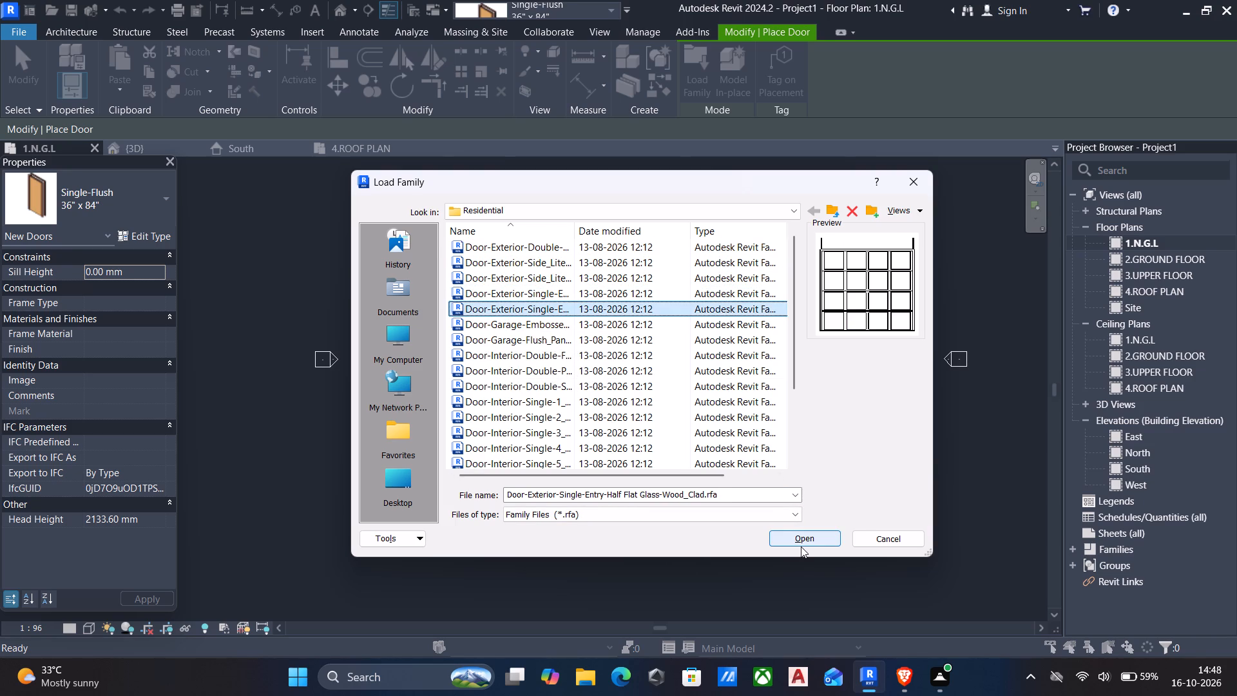
pyautogui.press('Up')
pyautogui.press('Down')
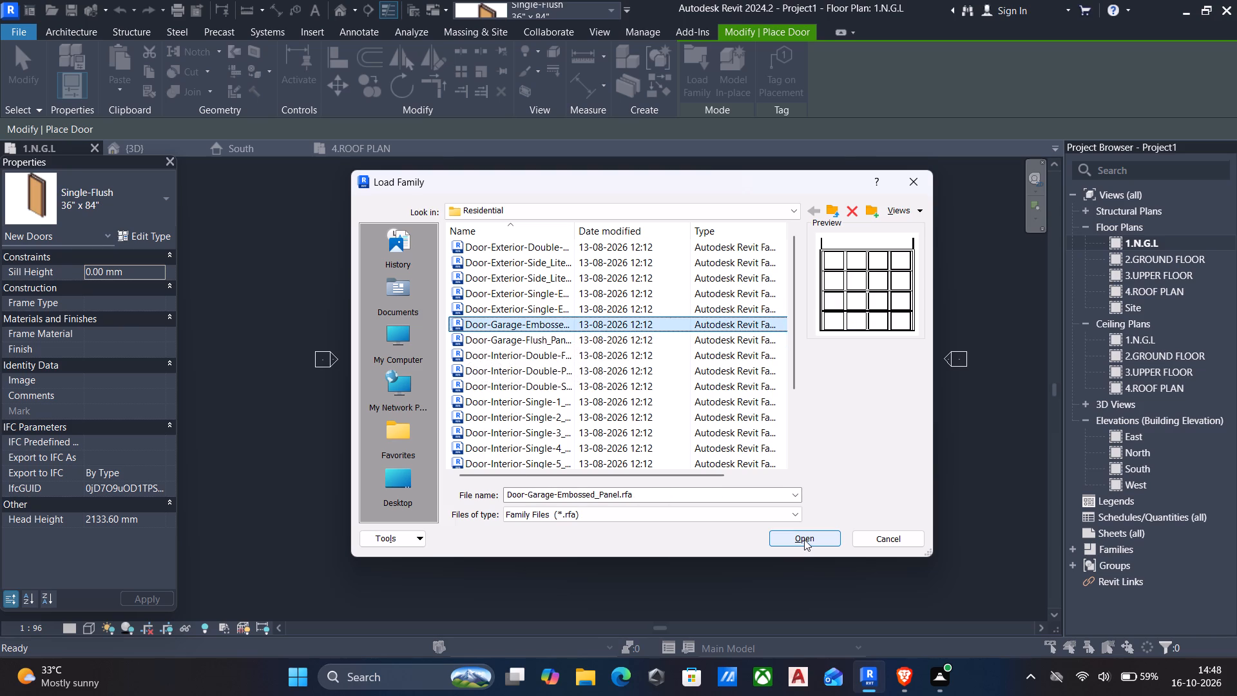
pyautogui.click(804, 539)
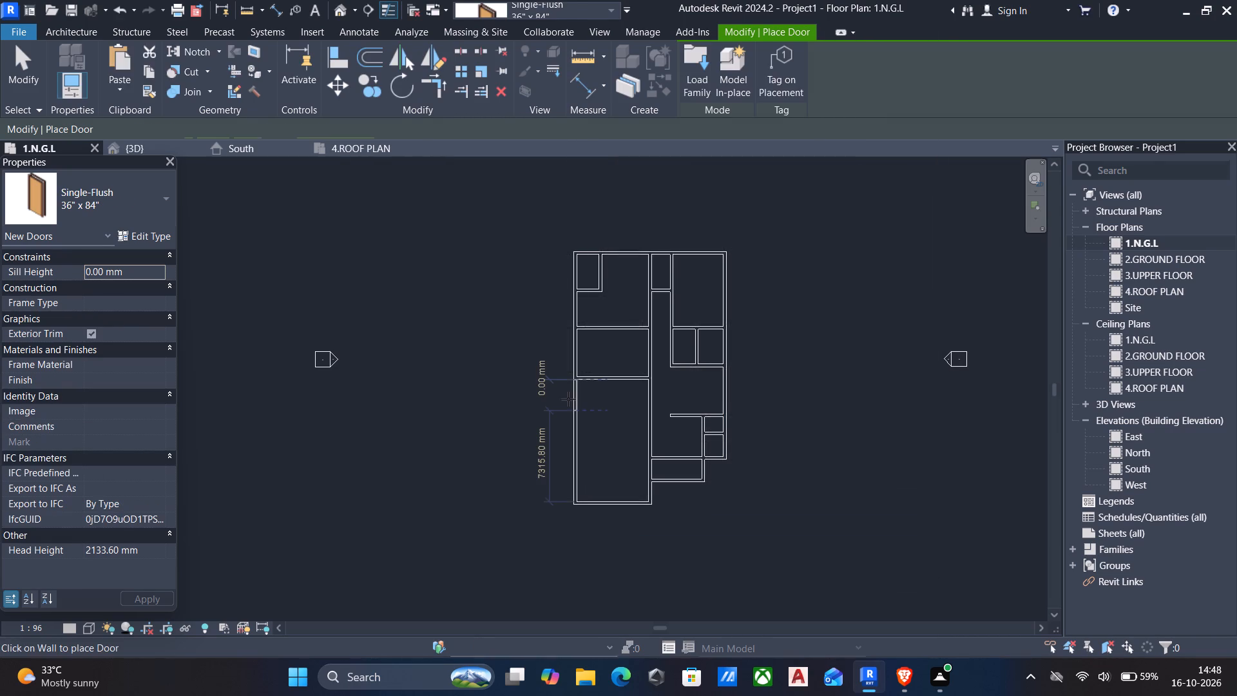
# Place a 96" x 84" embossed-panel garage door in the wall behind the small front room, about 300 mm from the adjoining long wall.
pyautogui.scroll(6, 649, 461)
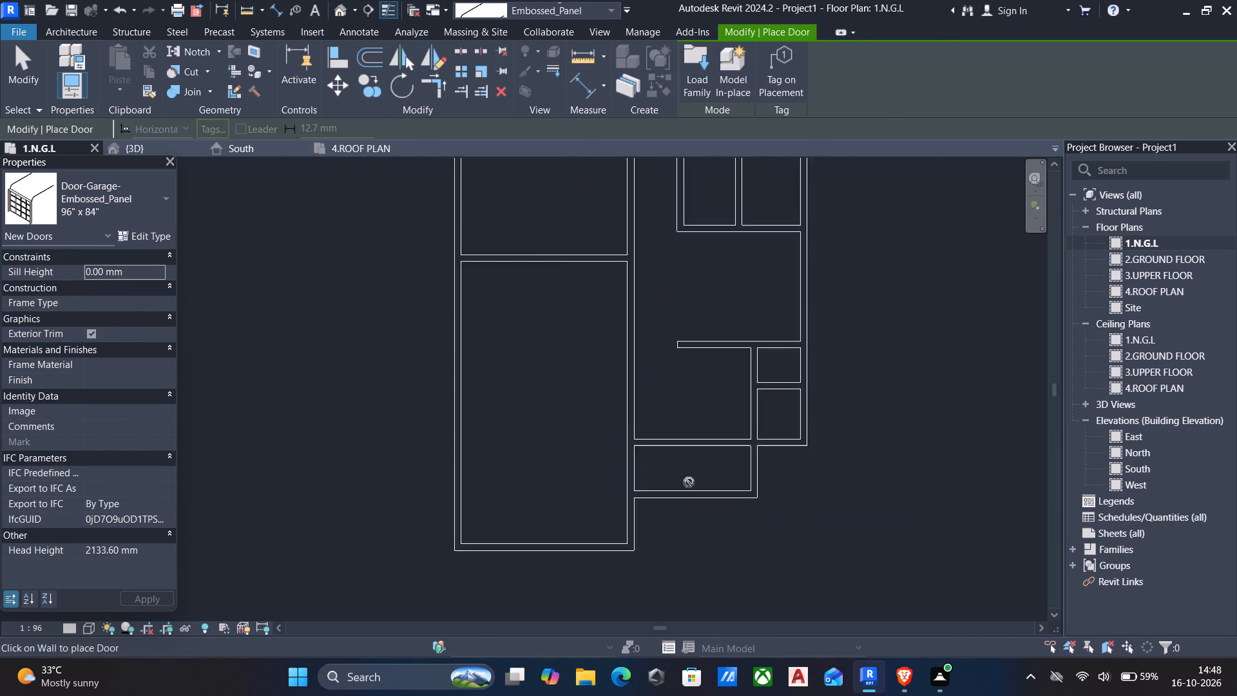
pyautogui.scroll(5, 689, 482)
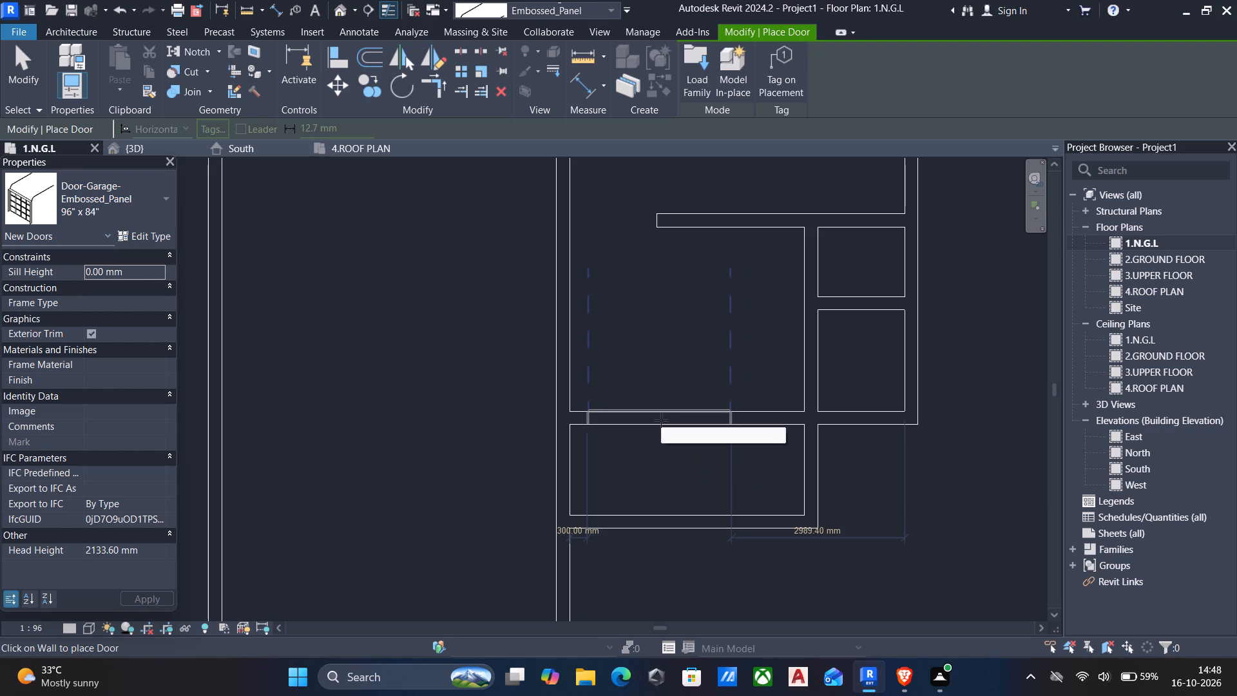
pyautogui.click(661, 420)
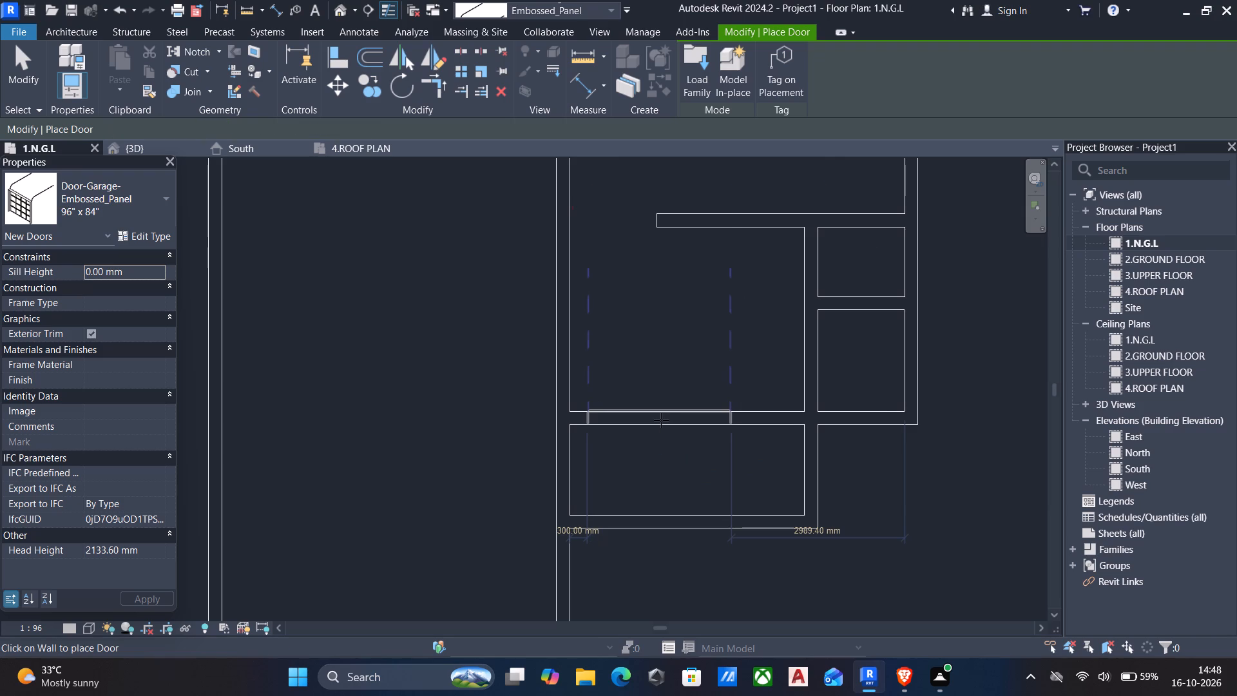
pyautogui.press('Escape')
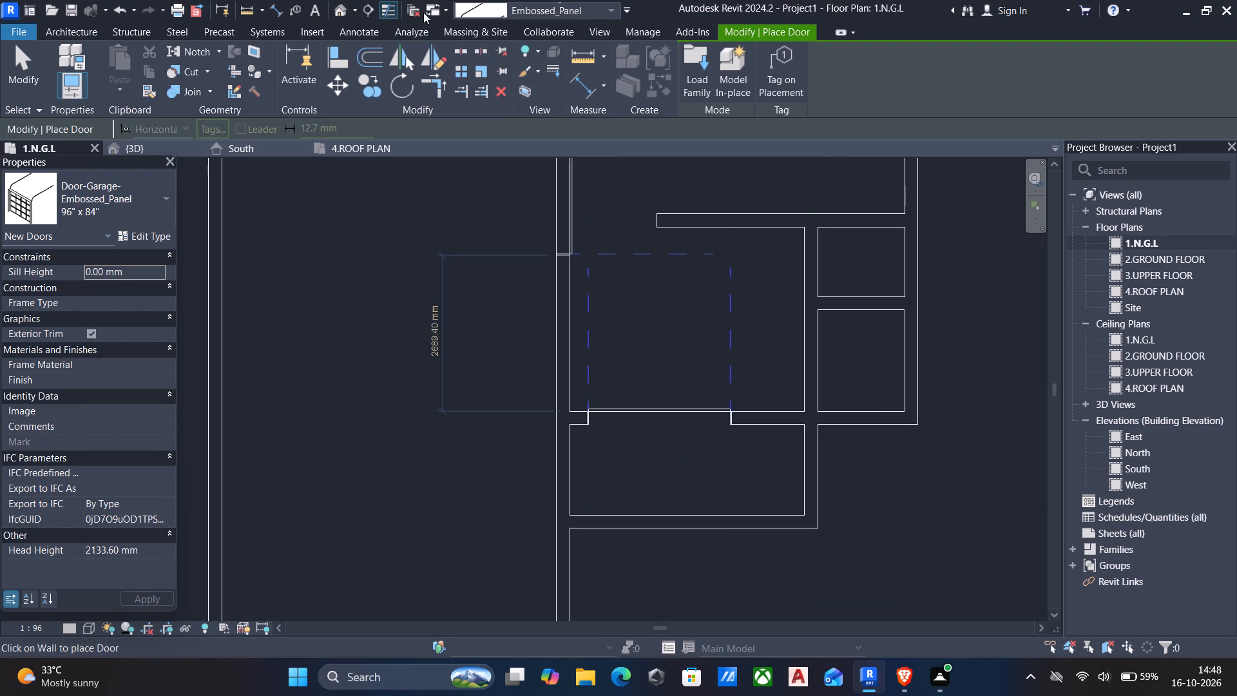
# Examine the placed garage door and the surrounding walls from several angles in the 3D view.
pyautogui.click(347, 13)
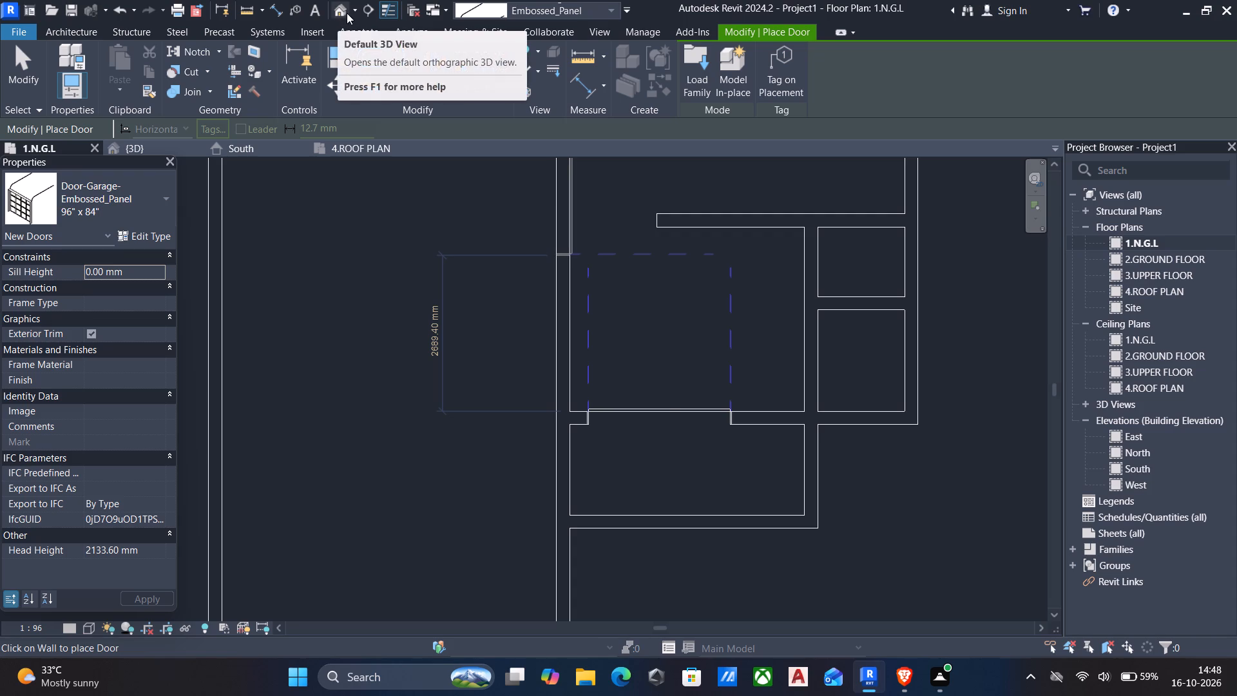
pyautogui.press('Escape')
pyautogui.scroll(2, 392, 561)
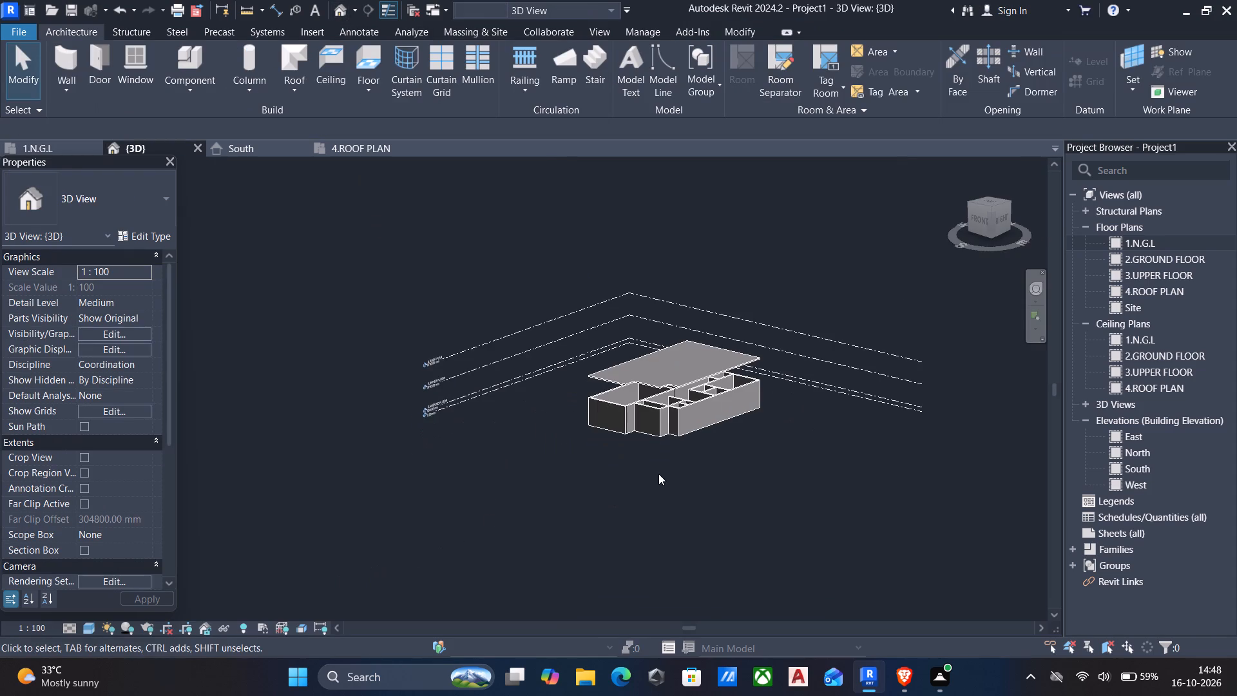
pyautogui.scroll(8, 665, 450)
pyautogui.scroll(2, 628, 371)
pyautogui.keyDown('shift'); pyautogui.moveTo(631, 372); pyautogui.dragTo(627, 381, button='middle'); pyautogui.keyUp('shift')
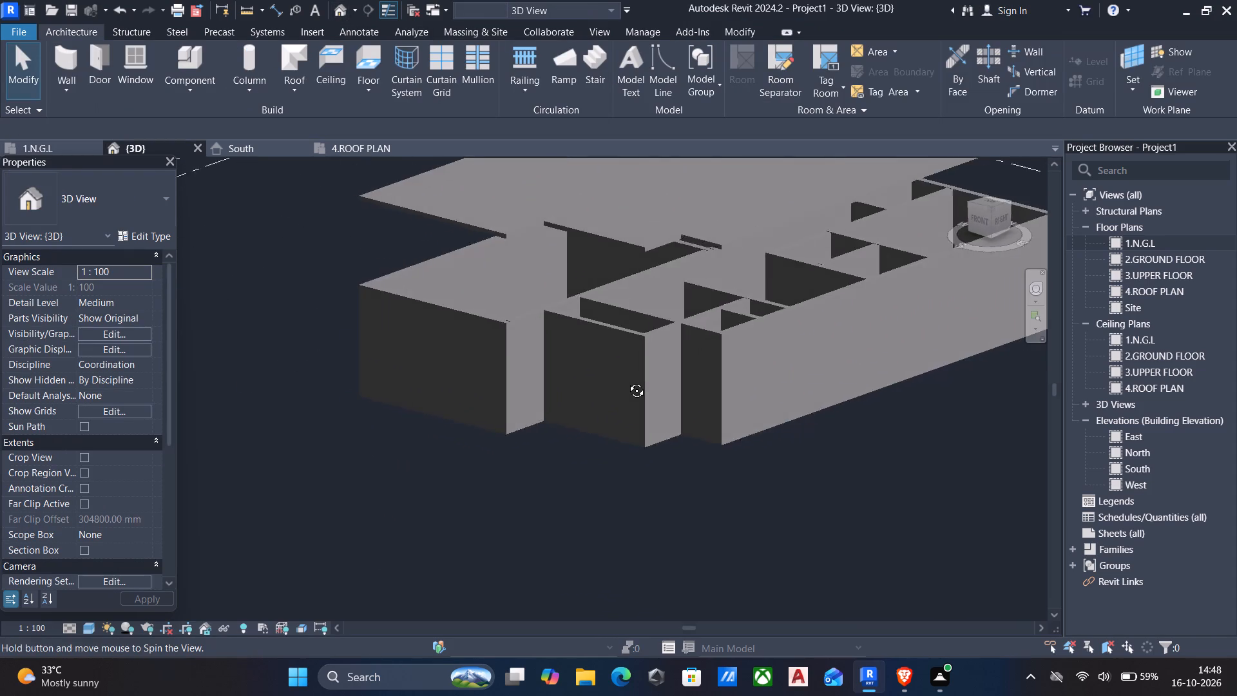
pyautogui.keyDown('shift'); pyautogui.moveTo(627, 381); pyautogui.dragTo(602, 553, button='middle'); pyautogui.keyUp('shift')
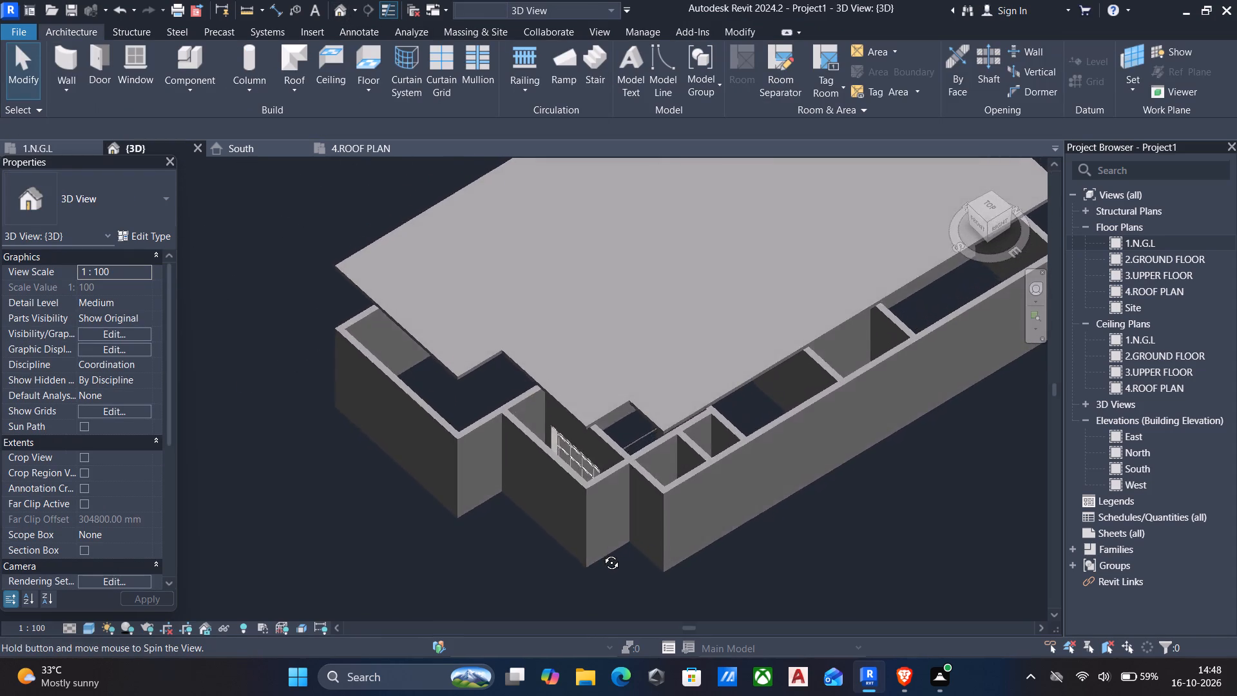
pyautogui.keyDown('shift'); pyautogui.moveTo(602, 553); pyautogui.dragTo(662, 474, button='middle'); pyautogui.keyUp('shift')
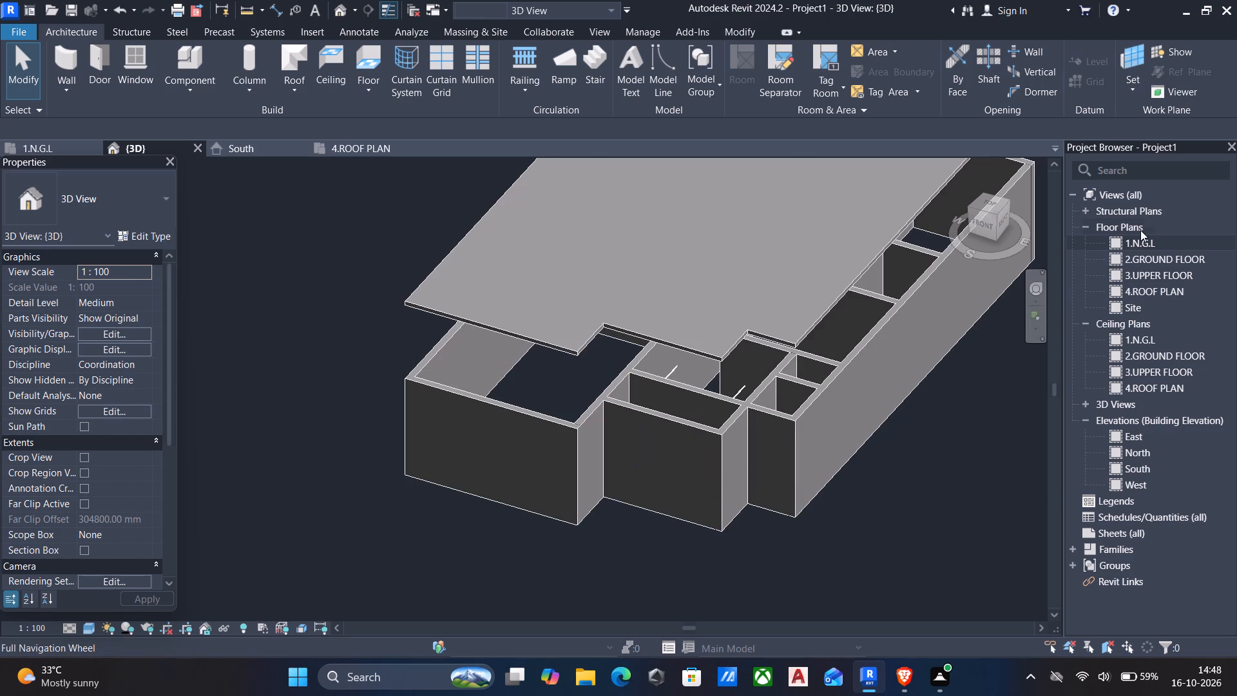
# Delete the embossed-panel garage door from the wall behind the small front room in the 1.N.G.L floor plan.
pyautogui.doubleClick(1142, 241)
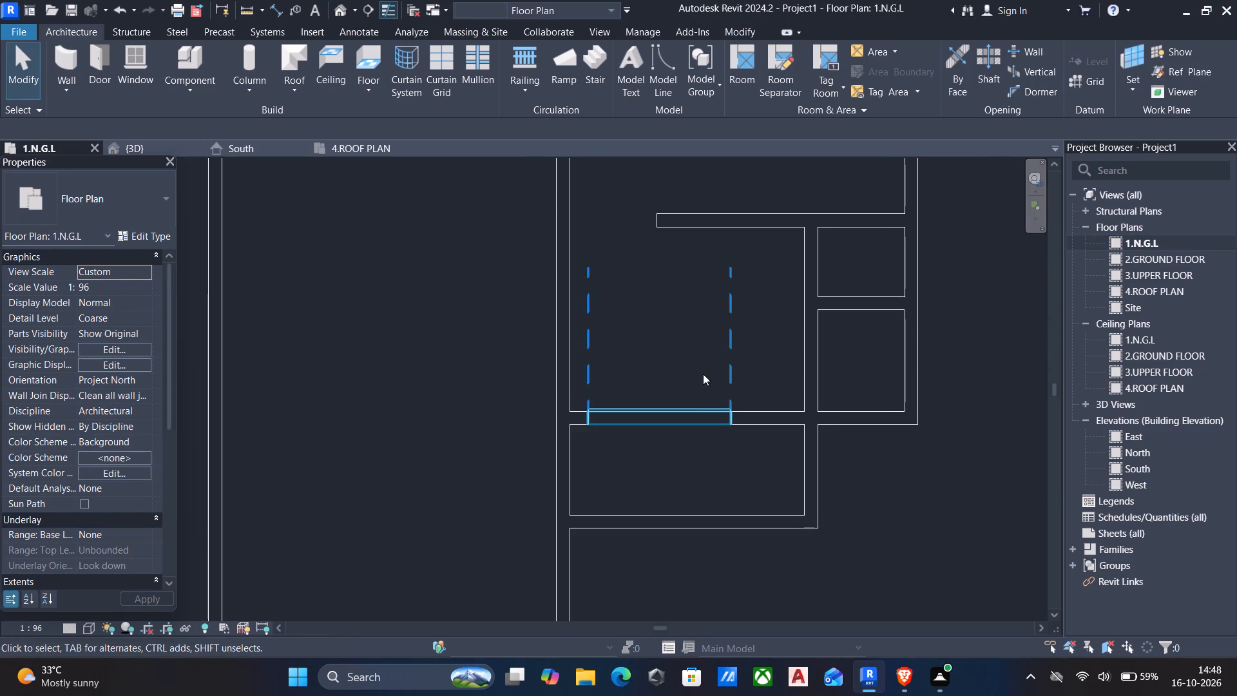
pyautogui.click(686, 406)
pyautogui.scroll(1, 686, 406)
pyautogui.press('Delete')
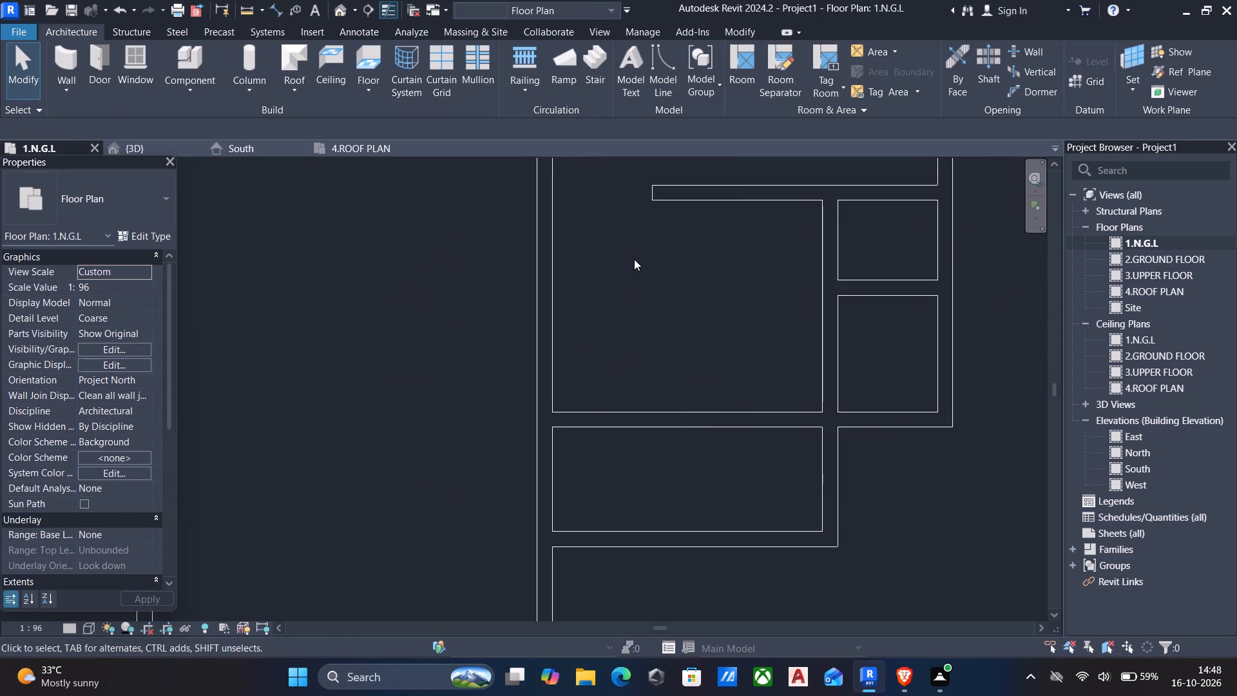
# Restart door placement and choose the Door-Interior-Double-Full Glass-Wood family from the Residential library for loading.
pyautogui.write('dr')
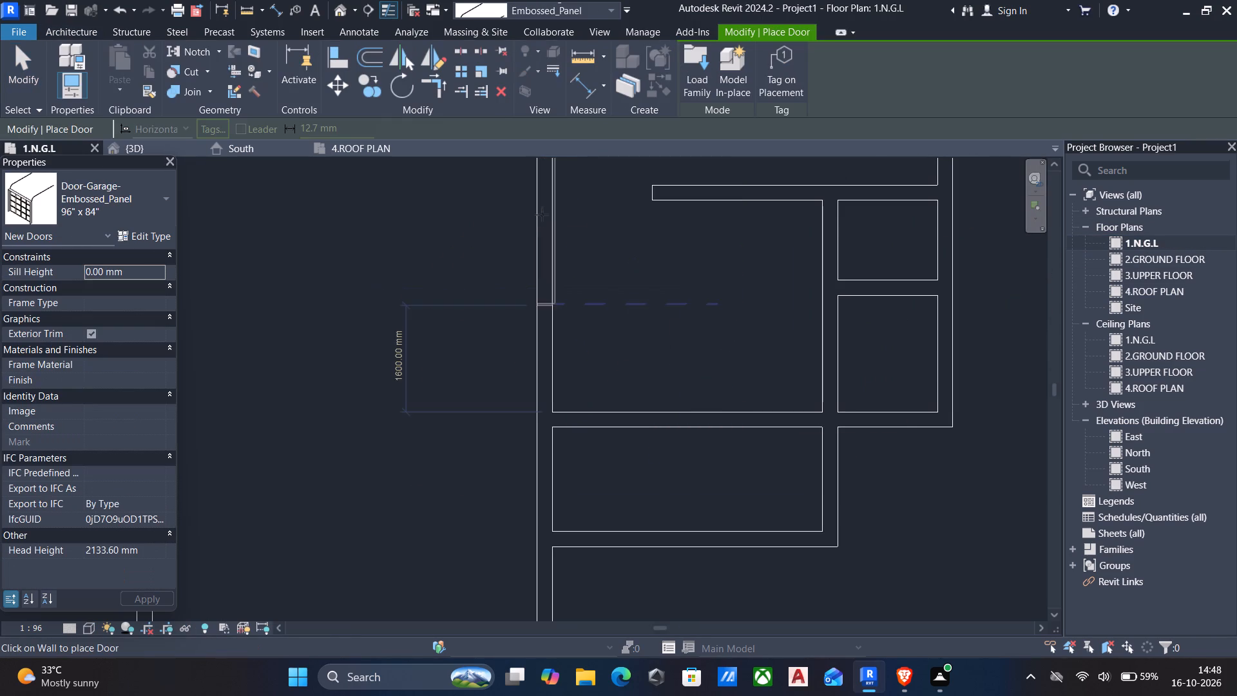
pyautogui.click(689, 72)
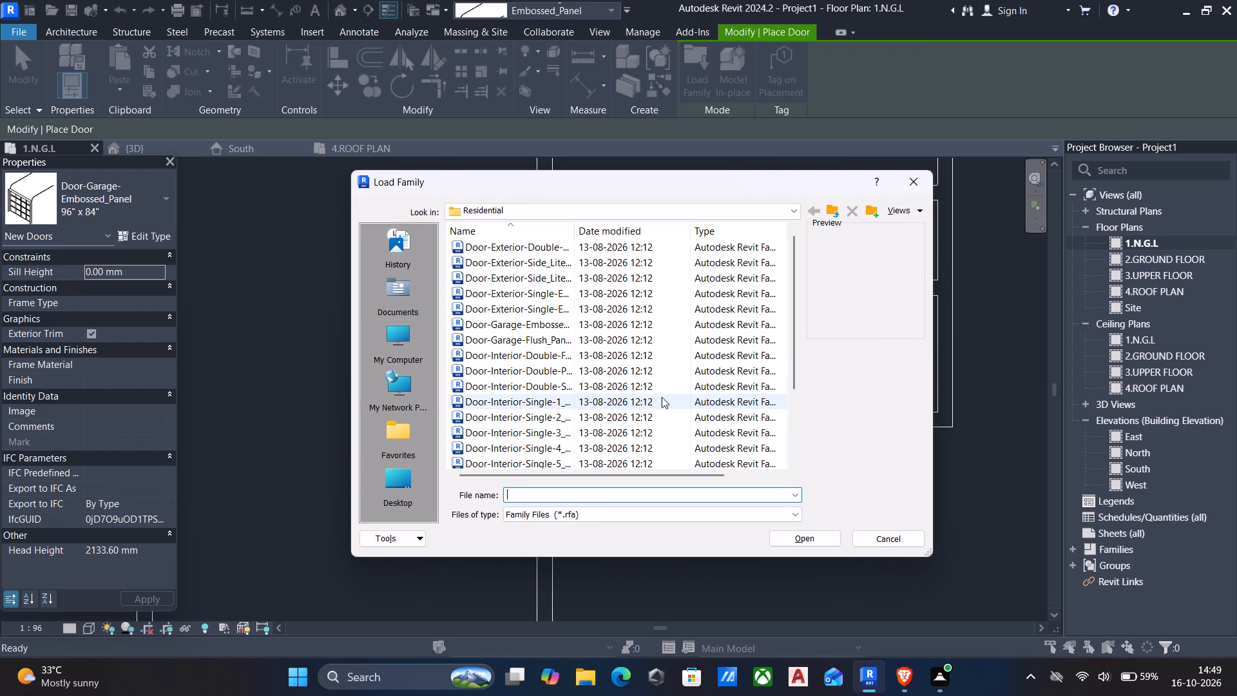
pyautogui.click(559, 255)
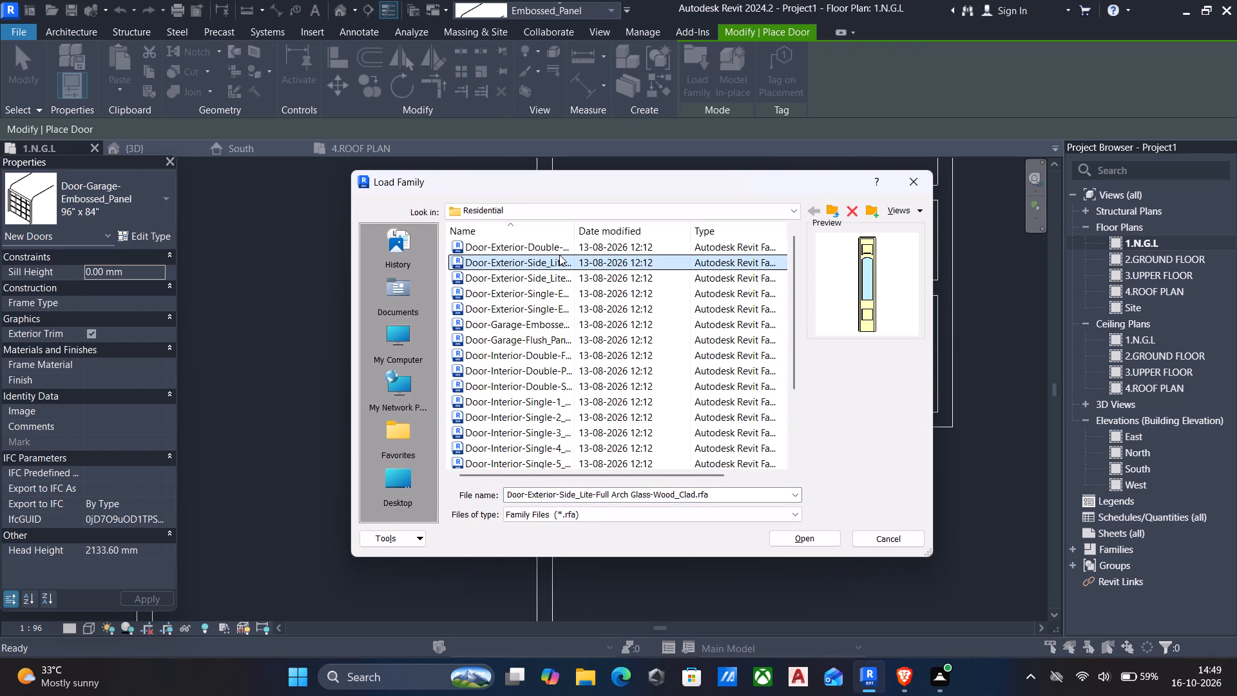
pyautogui.press('Down')
pyautogui.press('Down')
pyautogui.press('Down')
pyautogui.press('Down')
pyautogui.press('Down')
pyautogui.press('Down')
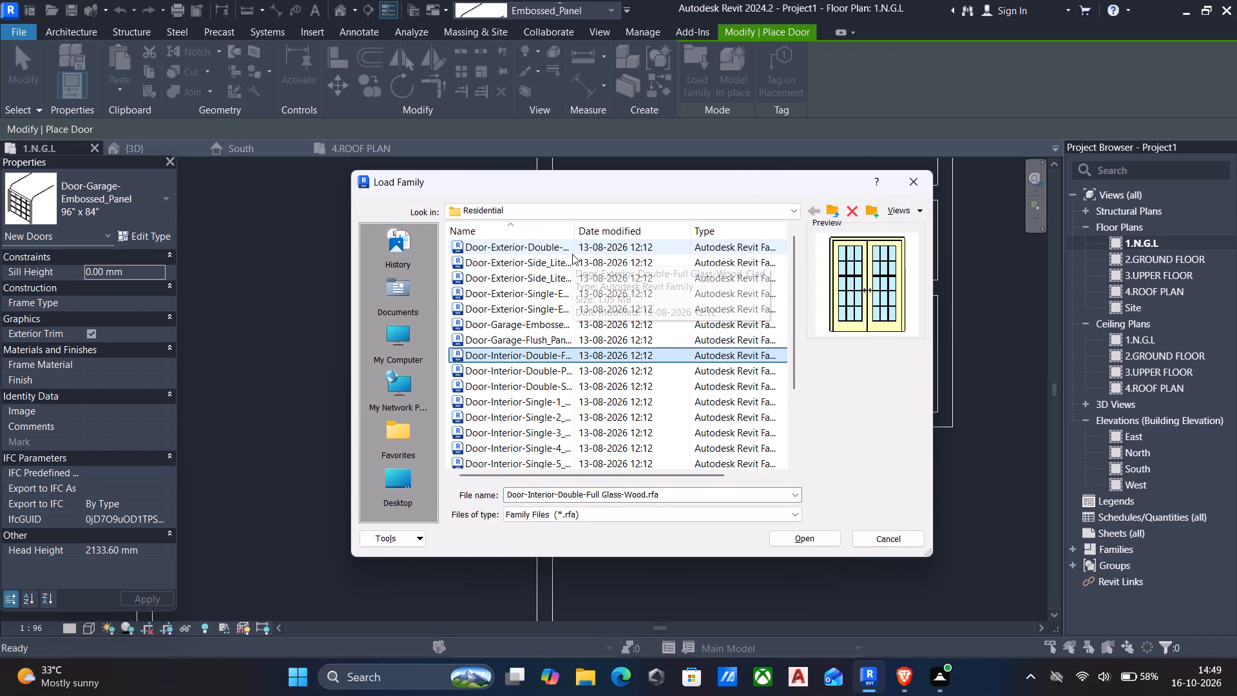
pyautogui.press('Down')
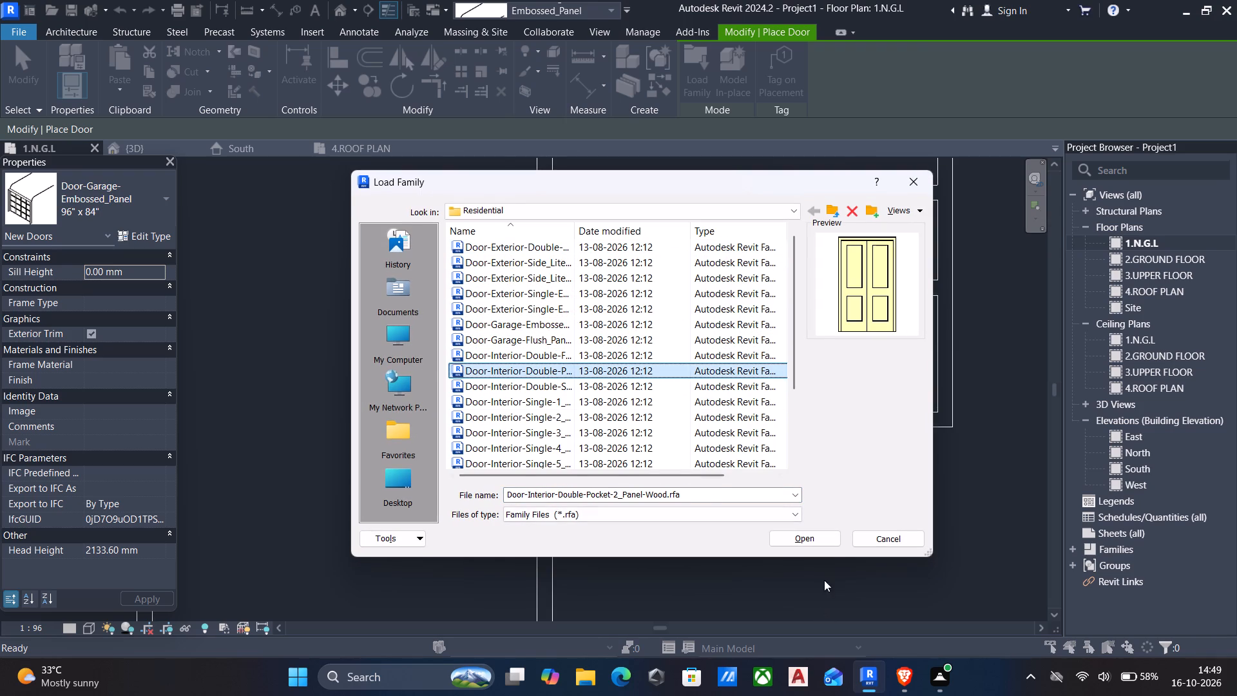
pyautogui.press('Up')
pyautogui.click(800, 530)
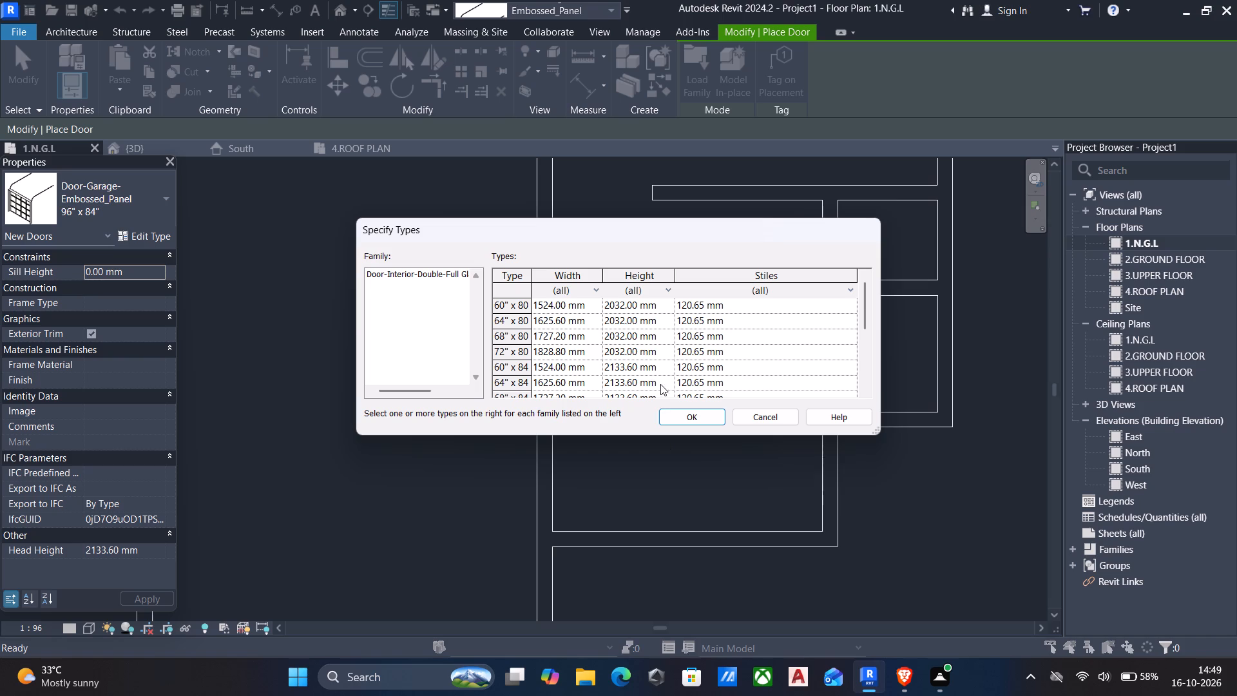
# Load the 72" x 96" type of the Door-Interior-Double-Full Glass-Wood family.
pyautogui.scroll(-7, 671, 351)
pyautogui.scroll(4, 664, 357)
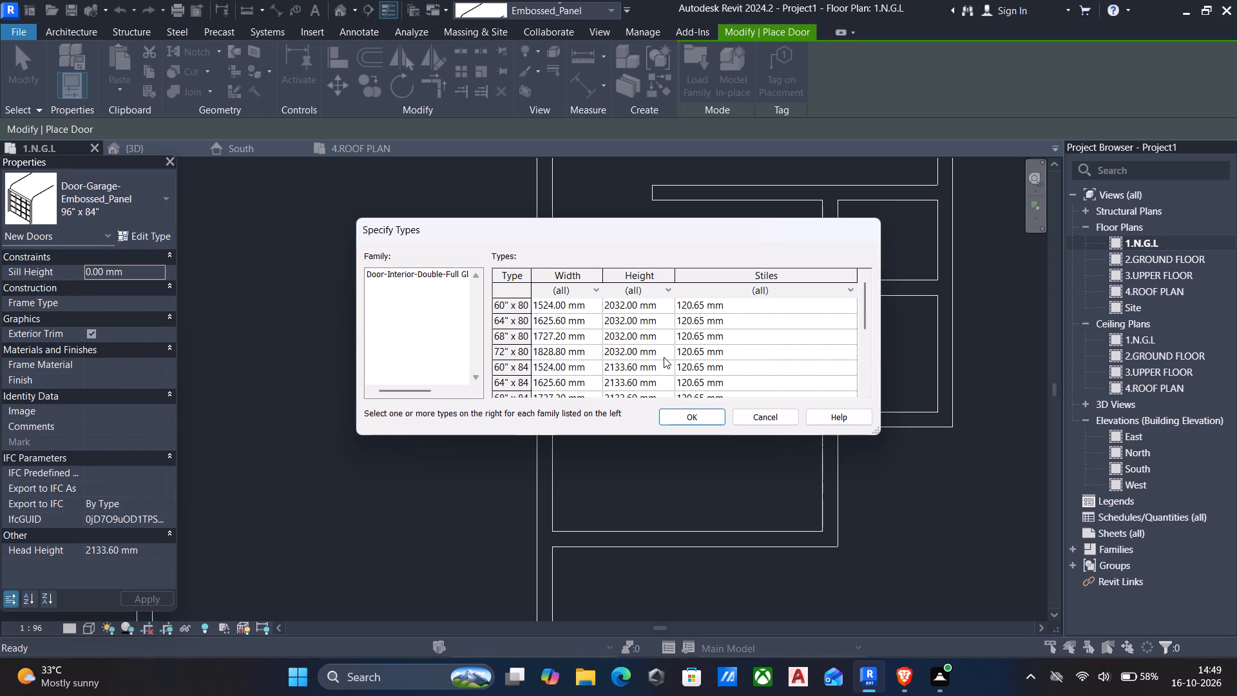
pyautogui.scroll(16, 664, 357)
pyautogui.scroll(-3, 563, 333)
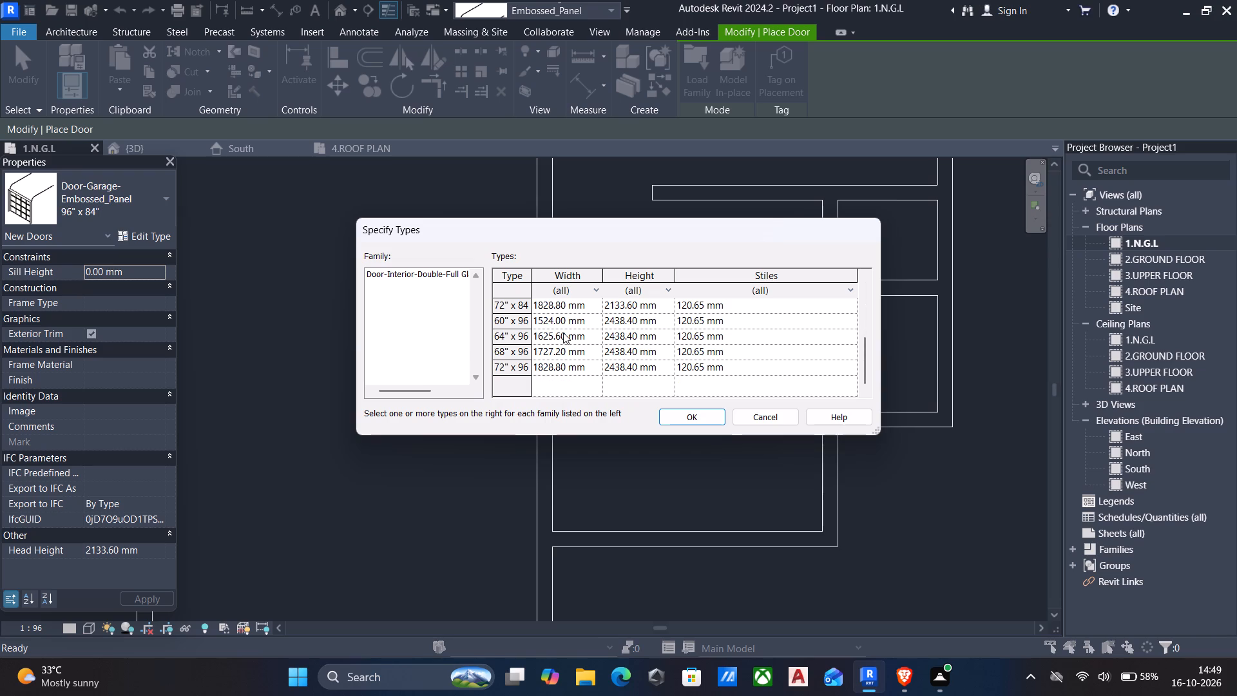
pyautogui.click(539, 367)
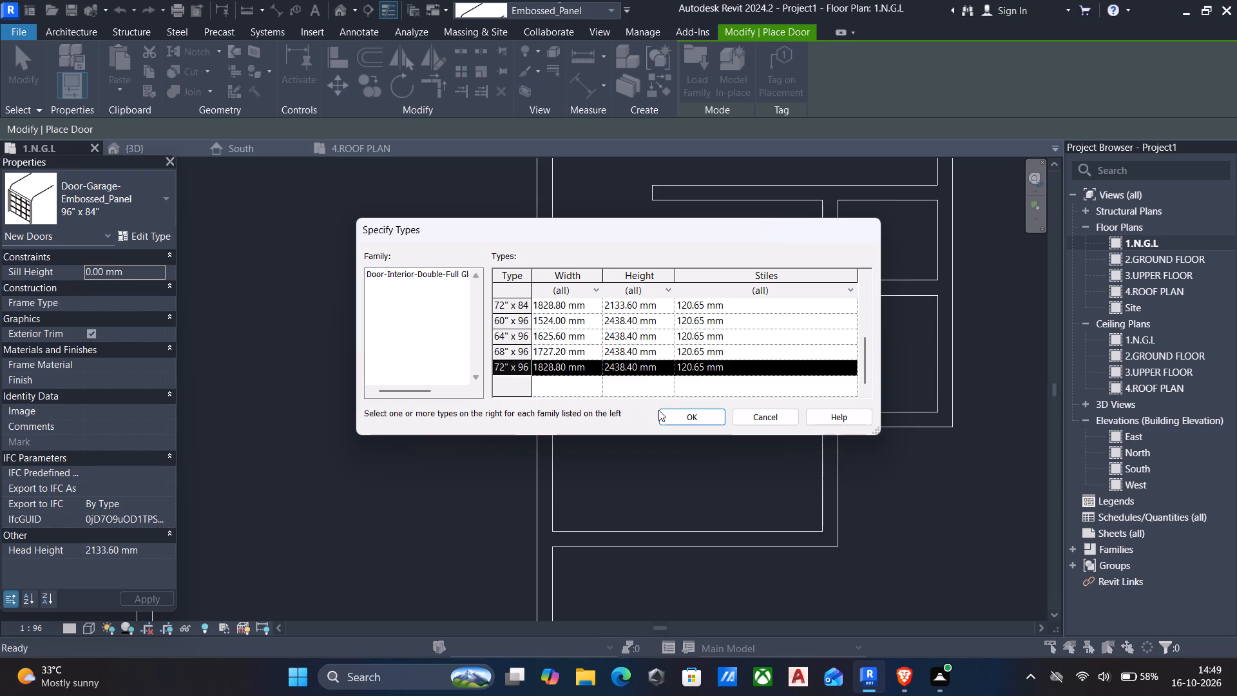
pyautogui.click(667, 416)
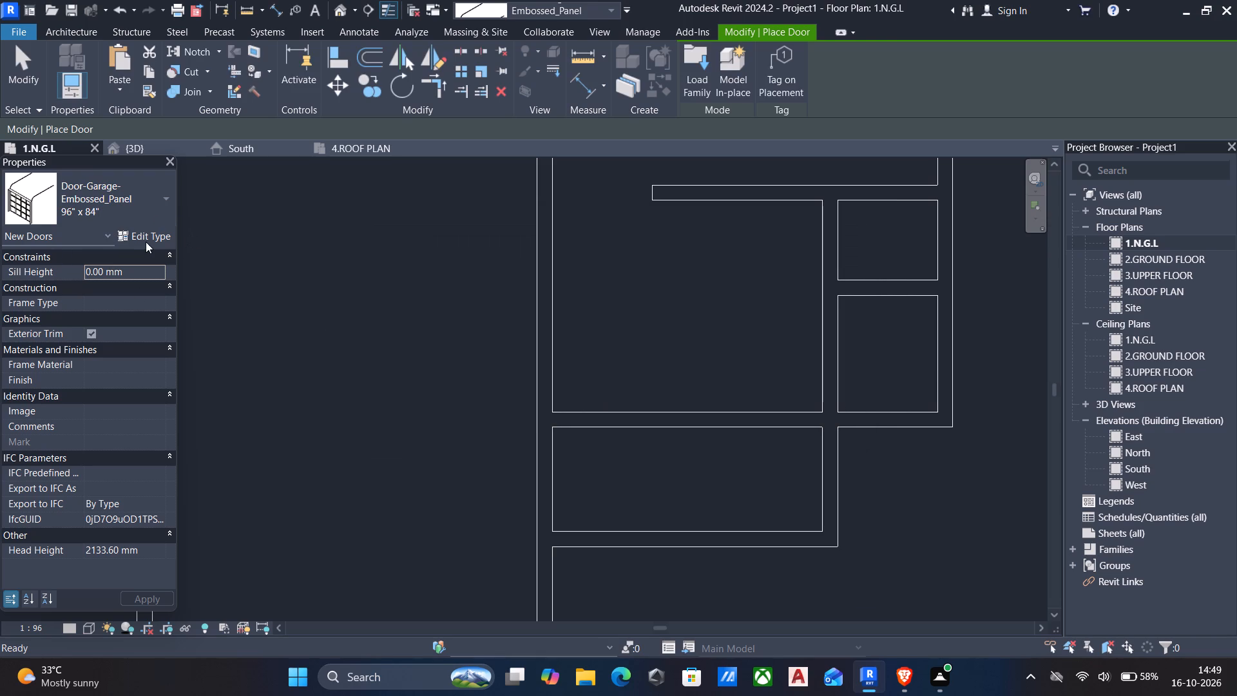
# Duplicate the 72" x 96" full-glass wood double door type and name the copy 4' x 8'.
pyautogui.click(149, 234)
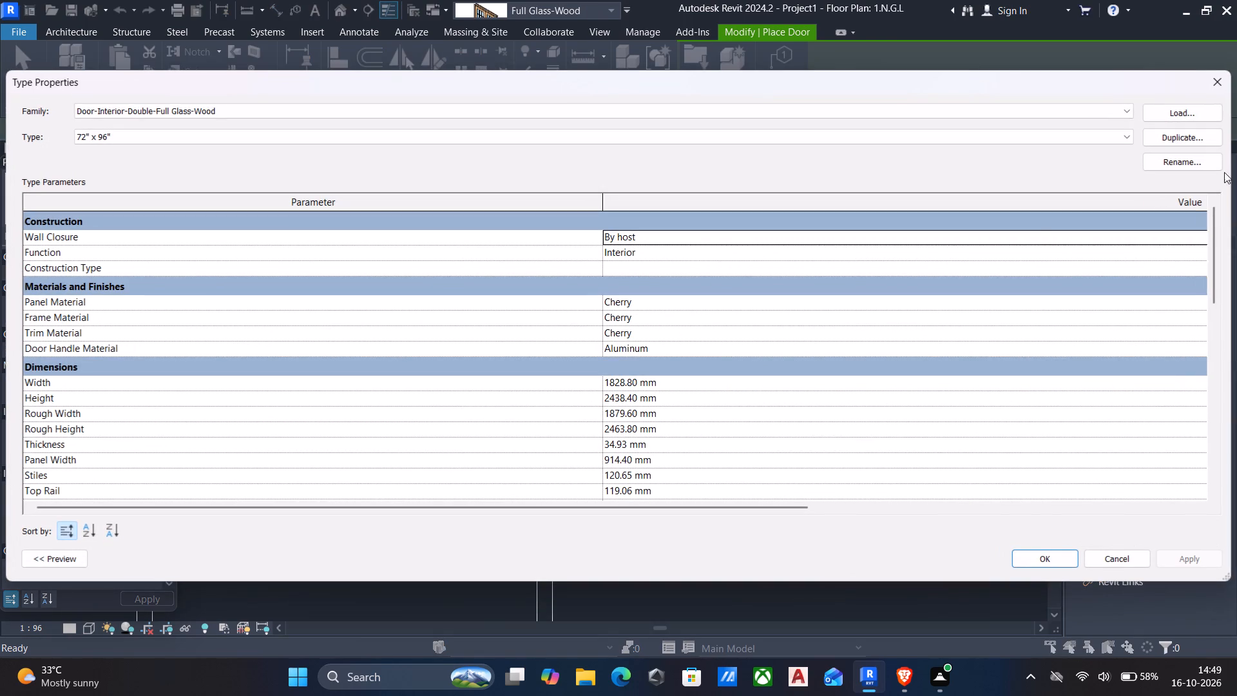
pyautogui.click(1191, 134)
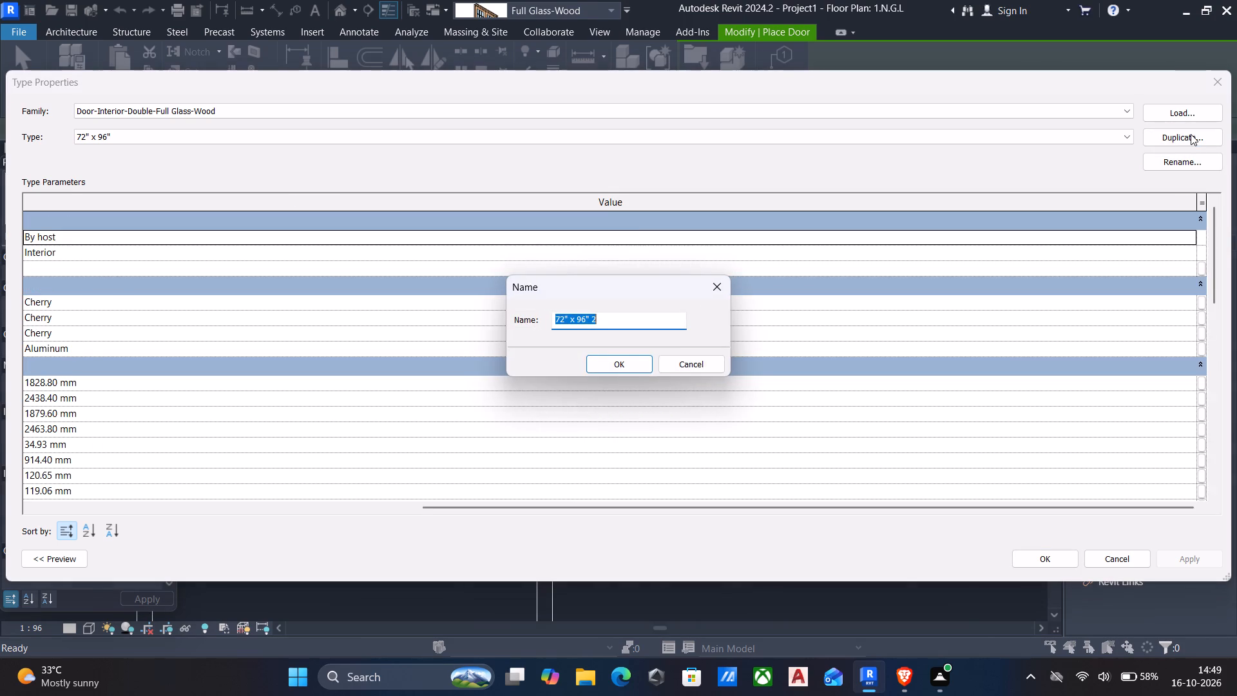
pyautogui.press('BackSpace')
pyautogui.press('4')
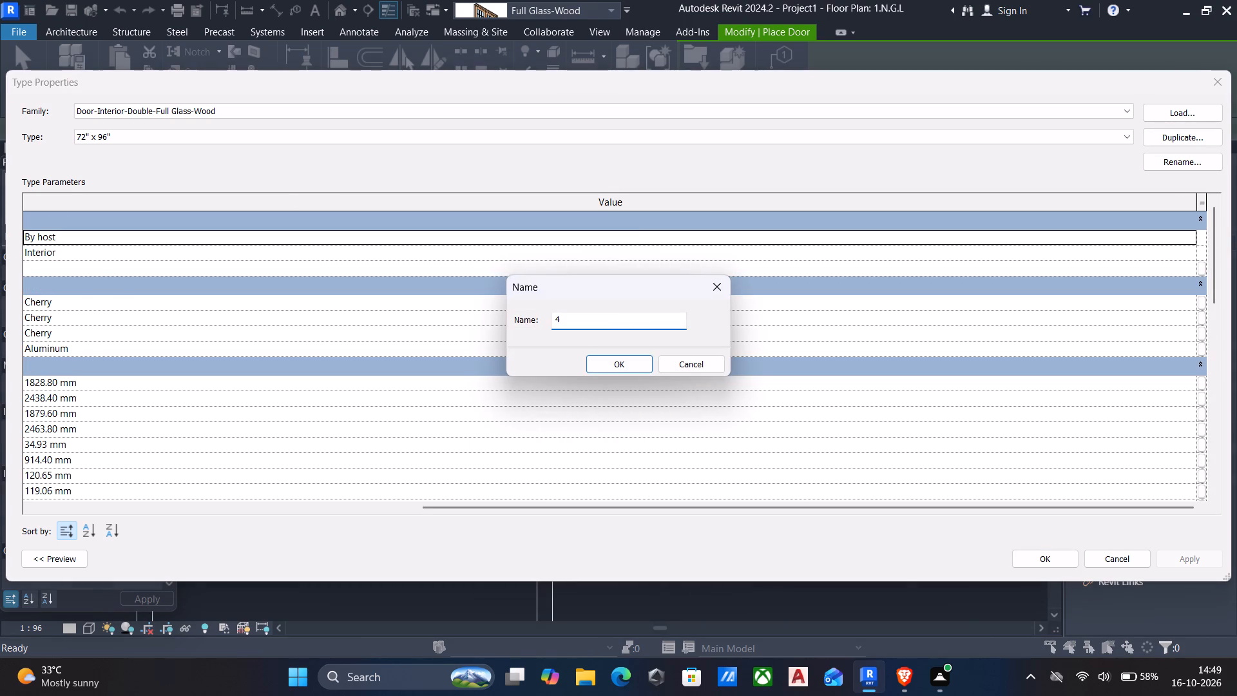
pyautogui.press(';')
pyautogui.press('BackSpace')
pyautogui.write("' x")
pyautogui.press('space')
pyautogui.write("8'")
pyautogui.click(602, 363)
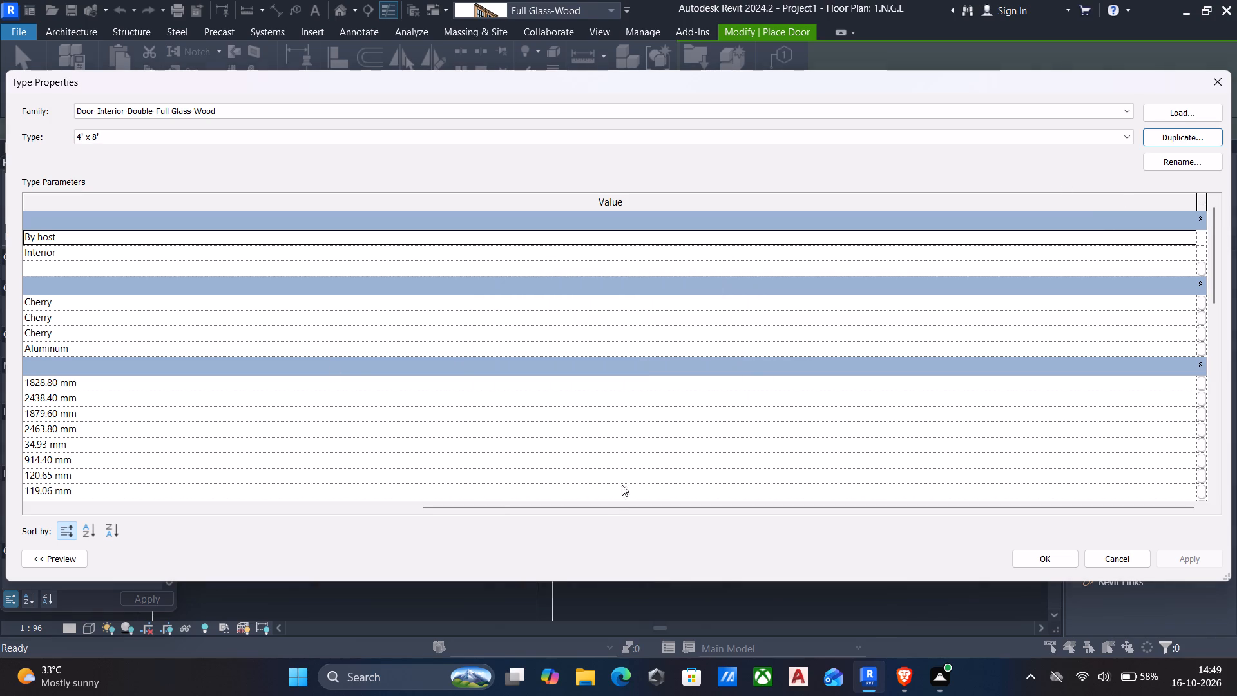
# Set the 4' x 8' door type's width to 4' and height to 8', and apply the changes.
pyautogui.moveTo(598, 508); pyautogui.dragTo(122, 500)
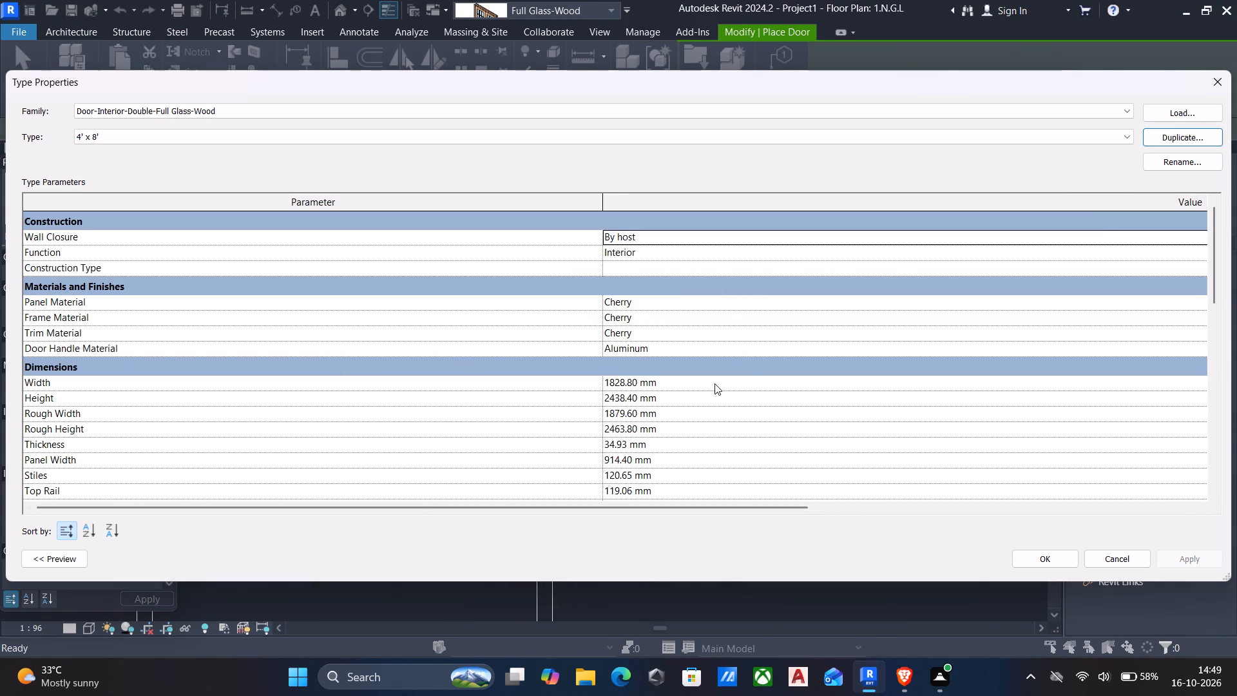
pyautogui.click(714, 383)
pyautogui.write("4'")
pyautogui.press('Return')
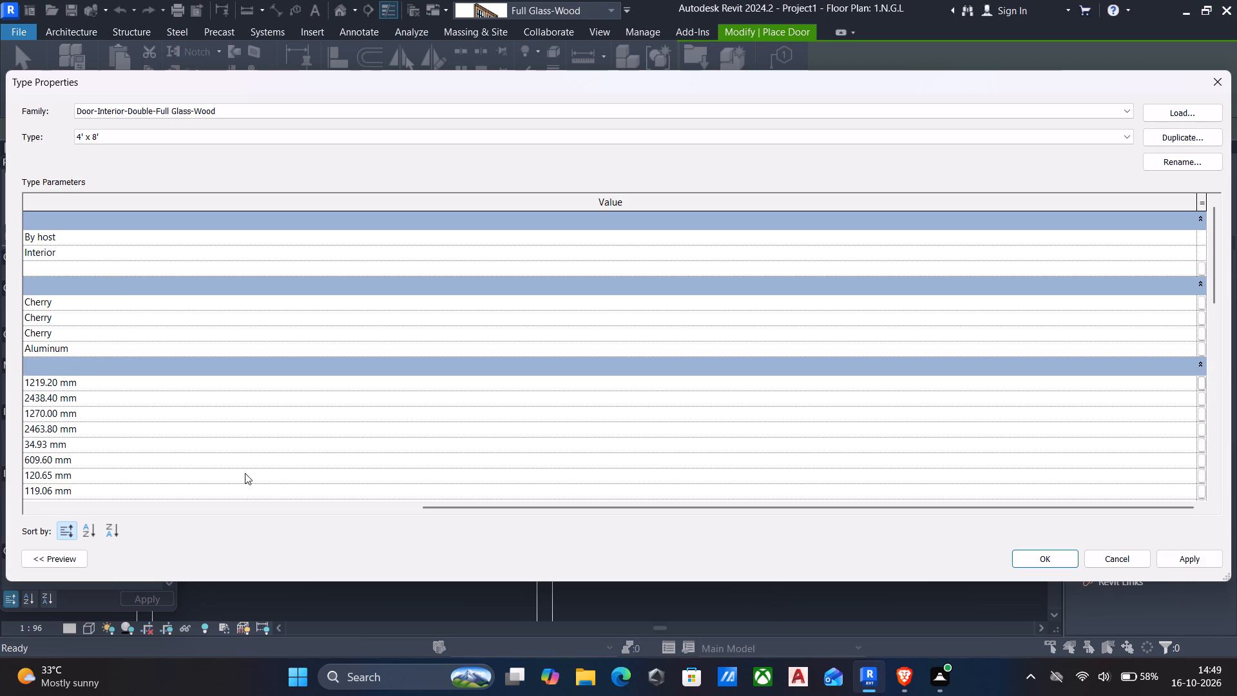
pyautogui.moveTo(423, 505); pyautogui.dragTo(1, 493)
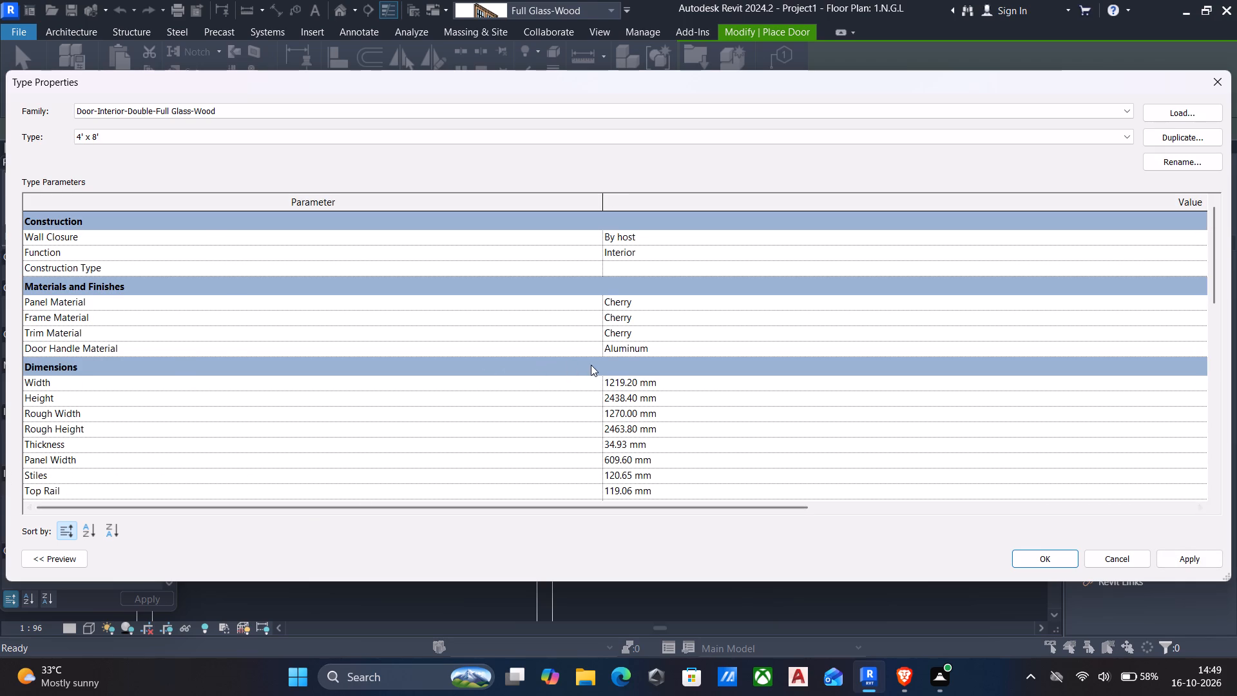
pyautogui.click(712, 403)
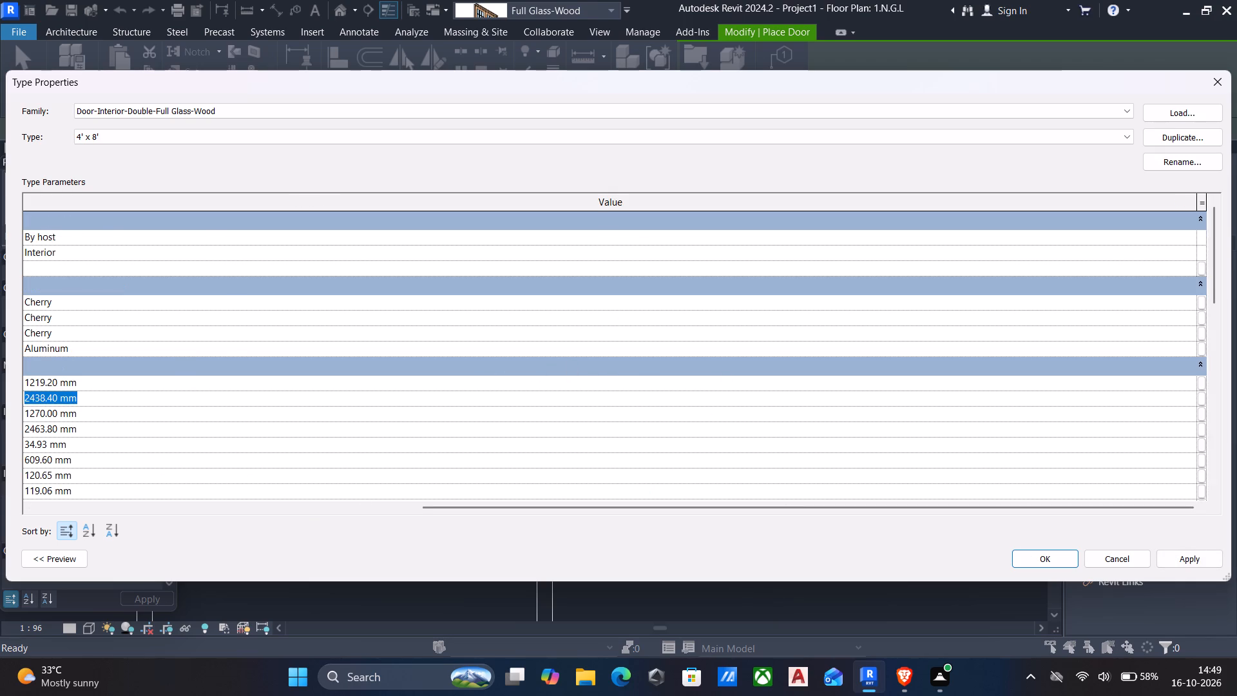
pyautogui.write("8'")
pyautogui.press('Return')
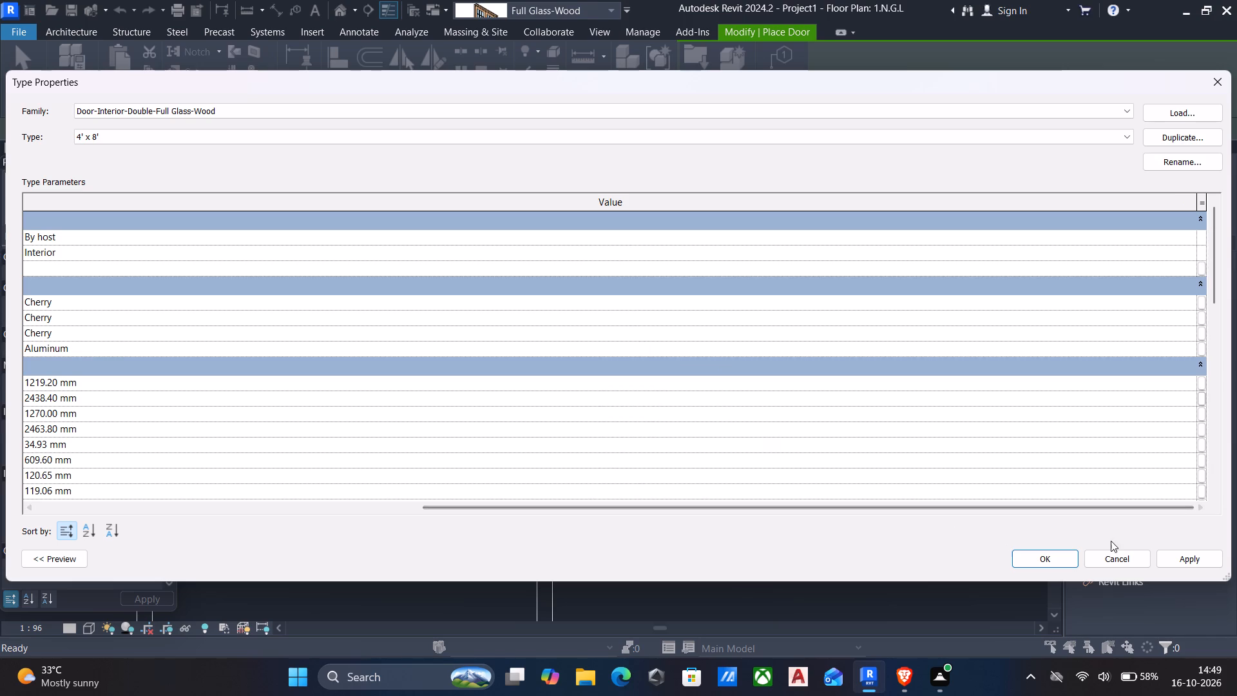
pyautogui.click(1162, 554)
pyautogui.click(1051, 558)
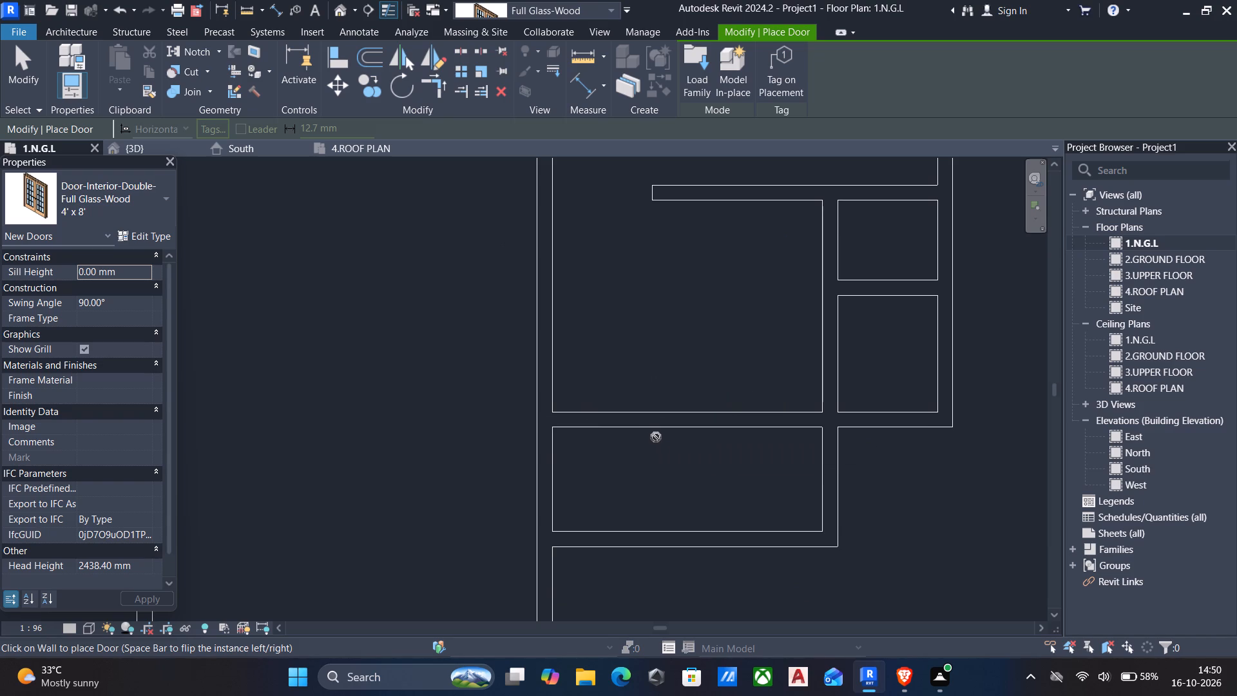
# Place the 4' x 8' double glass door in the wall behind the small front room, near the long wall and swinging into the room behind.
pyautogui.scroll(3, 635, 427)
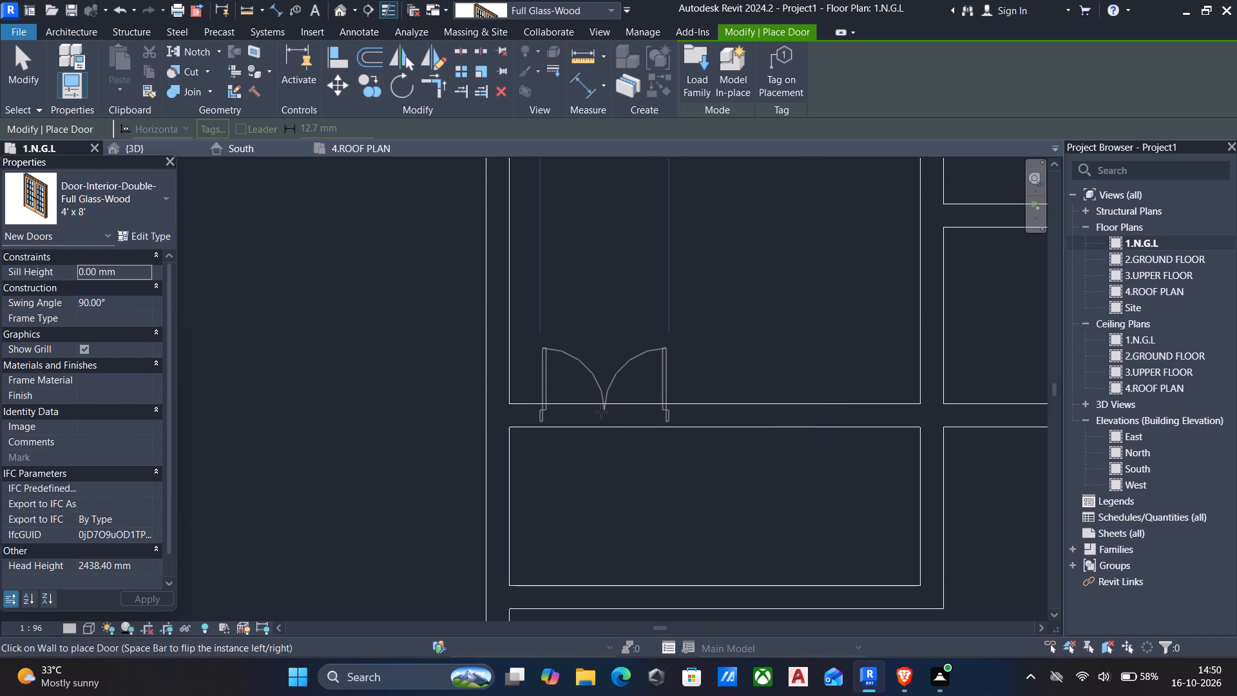
pyautogui.click(601, 412)
pyautogui.moveTo(650, 493); pyautogui.dragTo(663, 477, button='middle')
pyautogui.press('Escape')
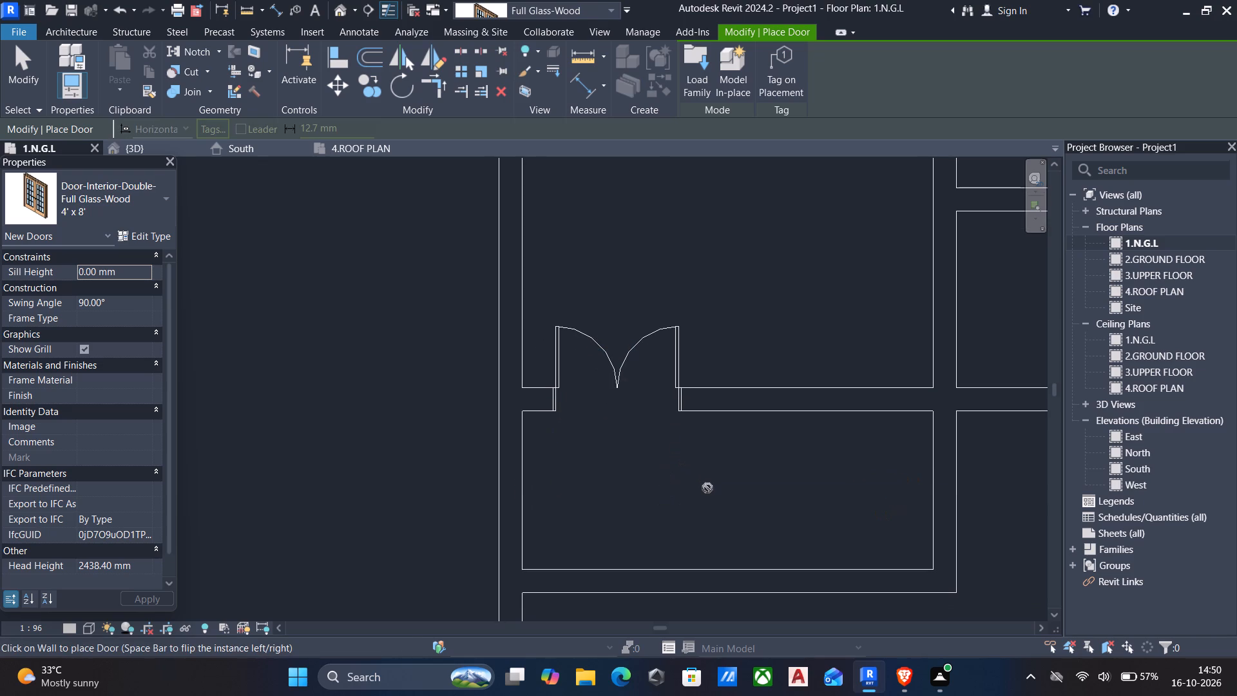
pyautogui.moveTo(729, 522); pyautogui.dragTo(746, 432, button='middle')
pyautogui.scroll(-3, 746, 432)
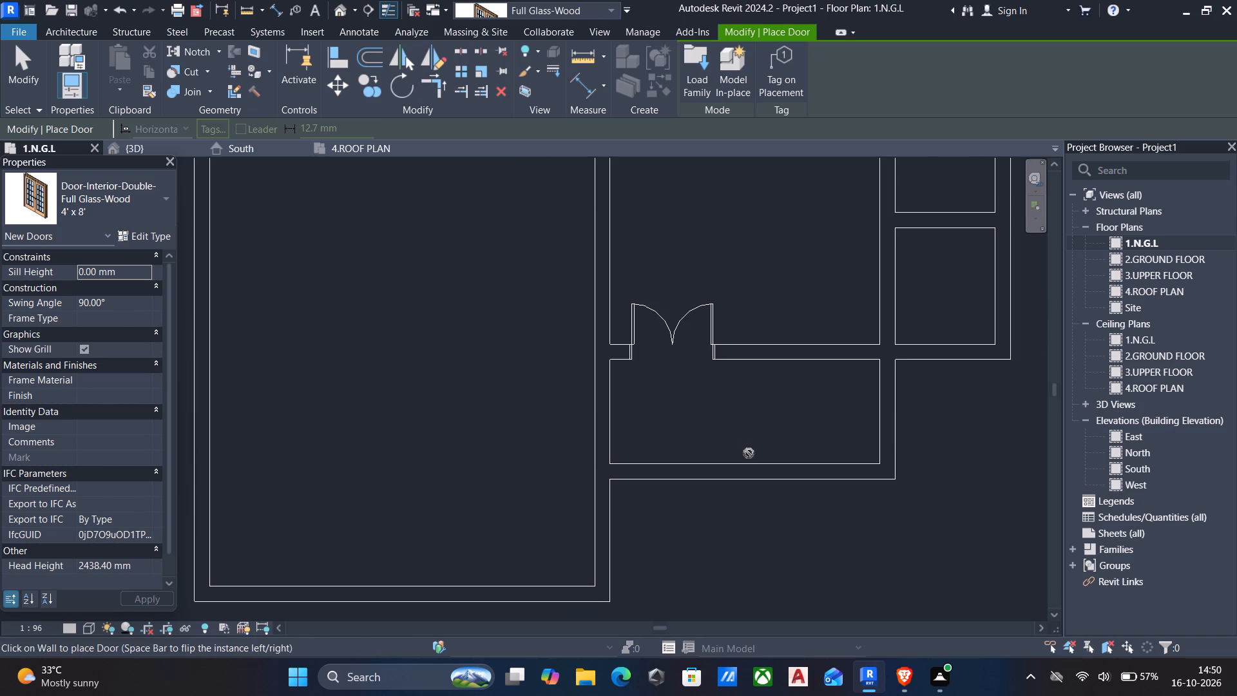
pyautogui.press('Escape')
# Delete the small front room's front 9" wall, opposite the new double door, and dismiss the system update notification.
pyautogui.click(713, 463)
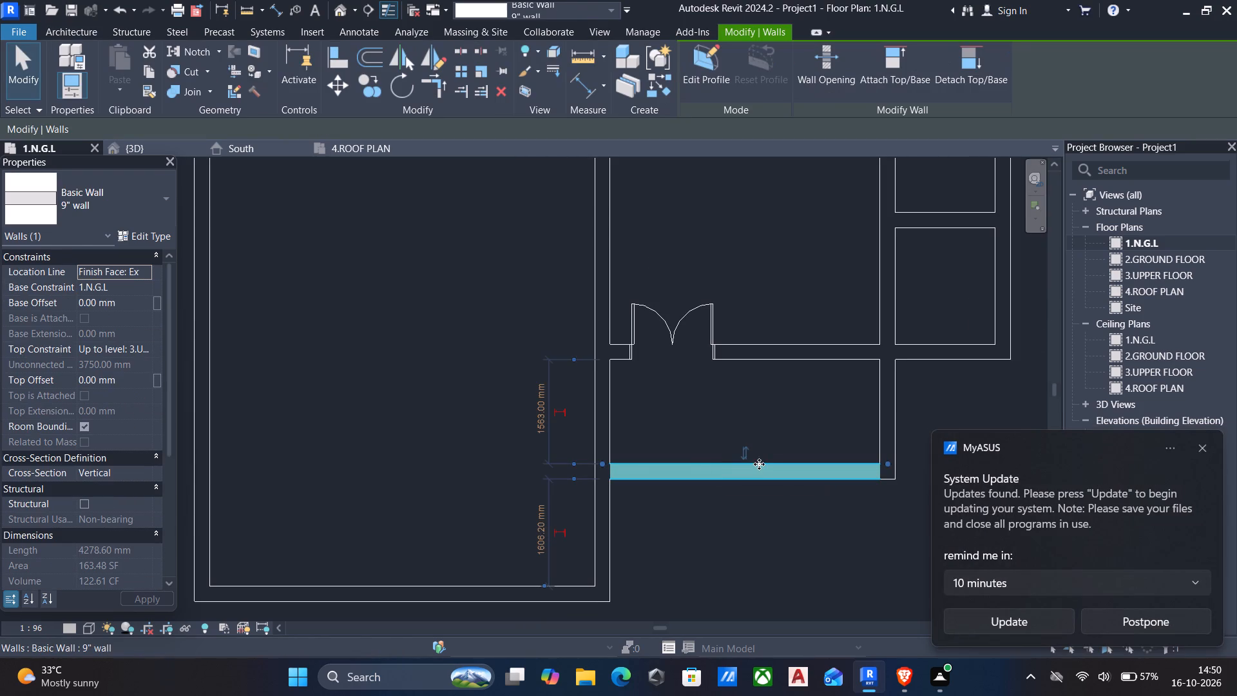
pyautogui.press('Delete')
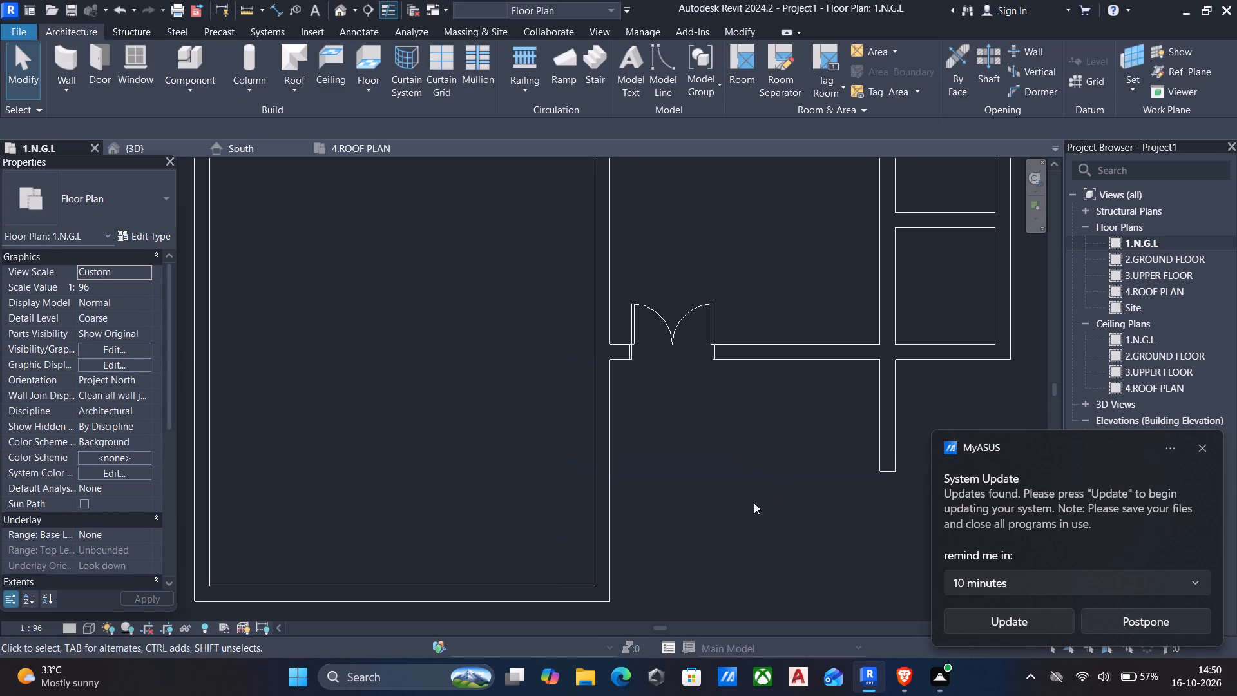
pyautogui.moveTo(754, 503); pyautogui.dragTo(709, 433, button='middle')
pyautogui.click(1201, 442)
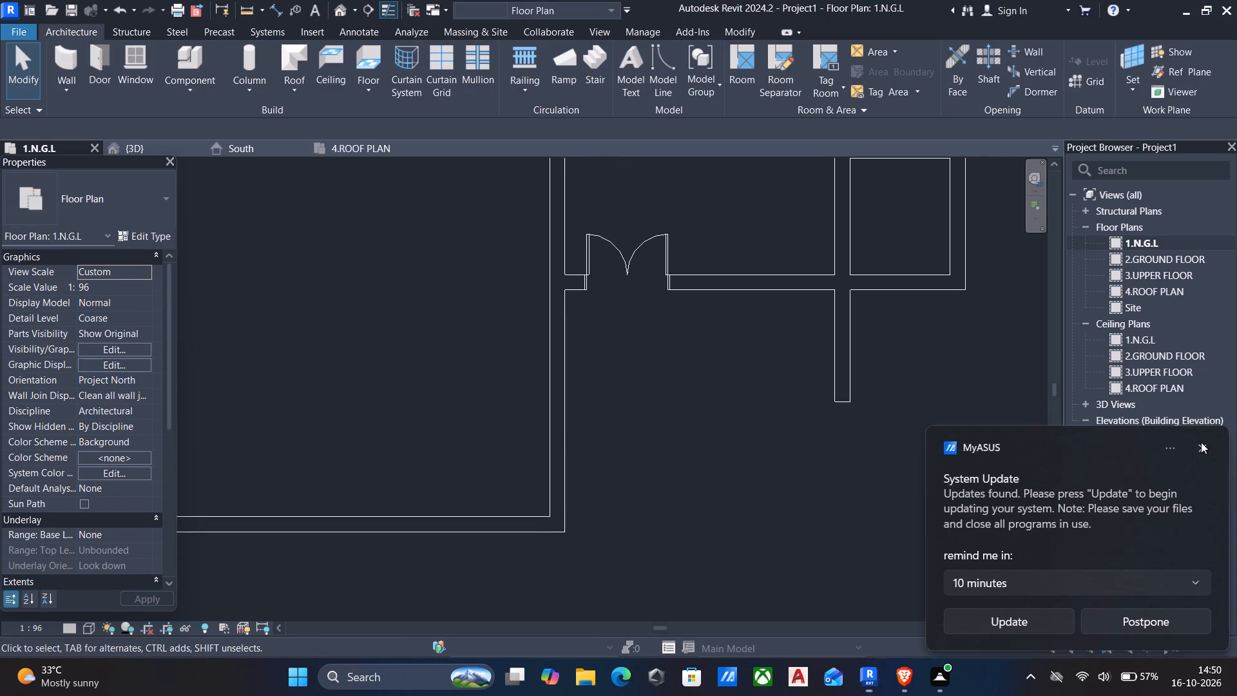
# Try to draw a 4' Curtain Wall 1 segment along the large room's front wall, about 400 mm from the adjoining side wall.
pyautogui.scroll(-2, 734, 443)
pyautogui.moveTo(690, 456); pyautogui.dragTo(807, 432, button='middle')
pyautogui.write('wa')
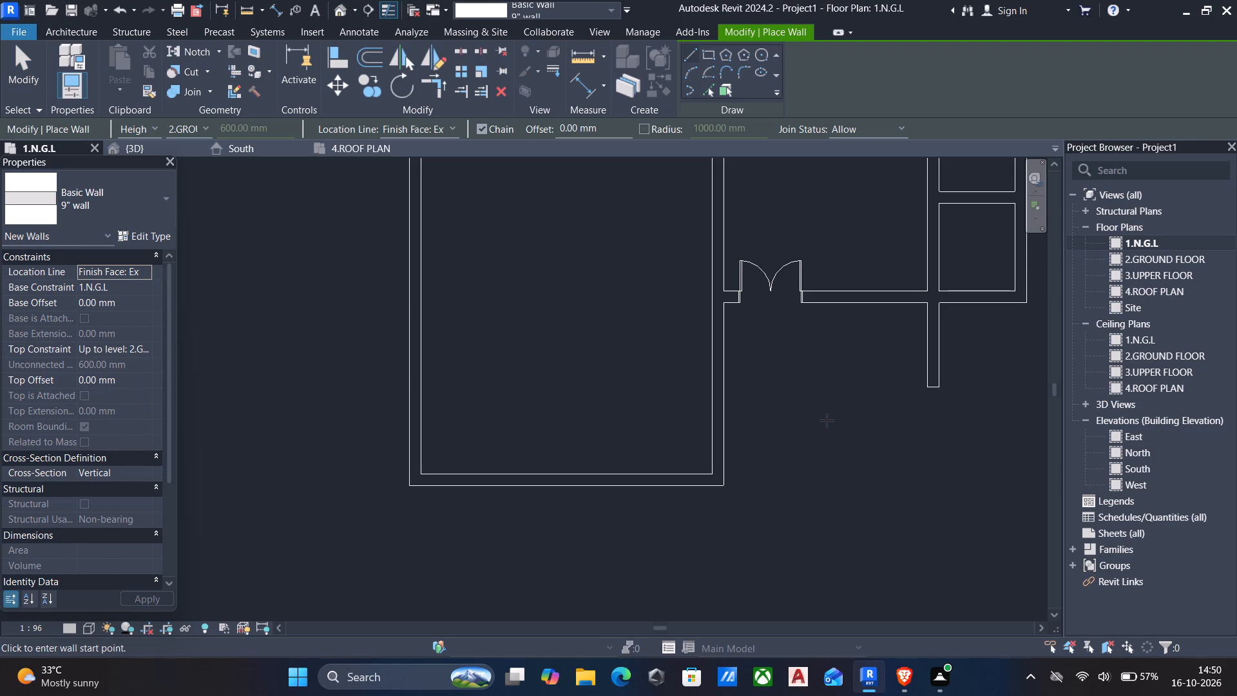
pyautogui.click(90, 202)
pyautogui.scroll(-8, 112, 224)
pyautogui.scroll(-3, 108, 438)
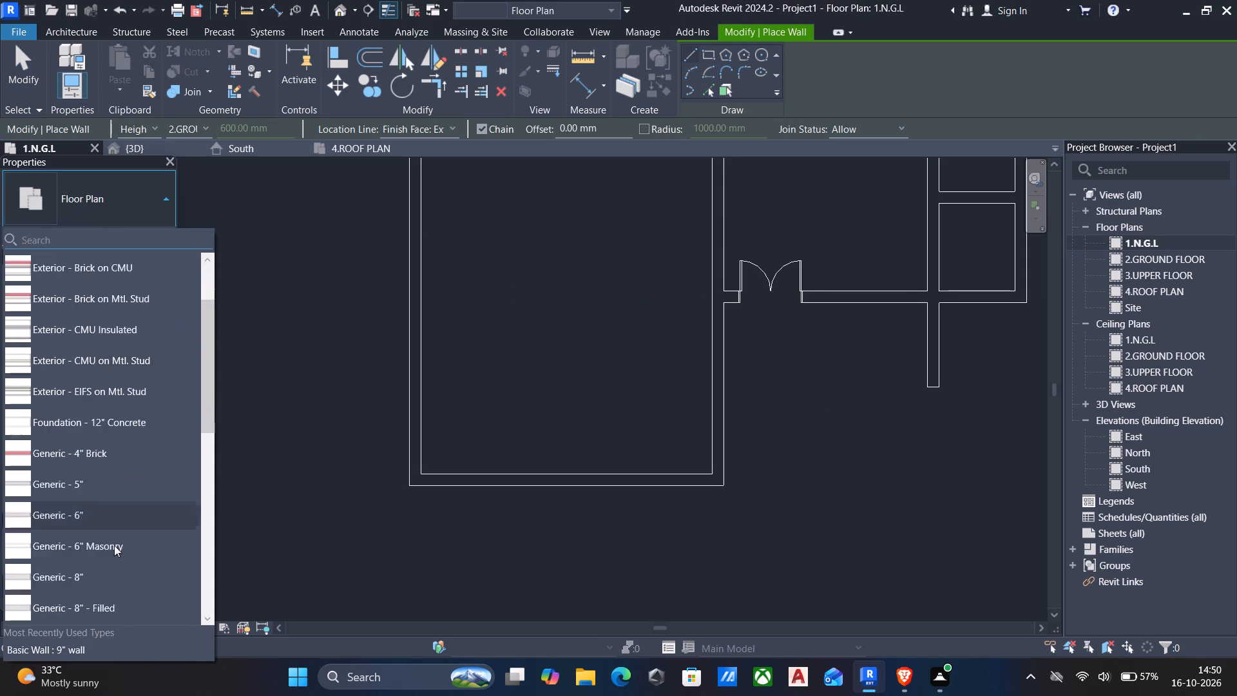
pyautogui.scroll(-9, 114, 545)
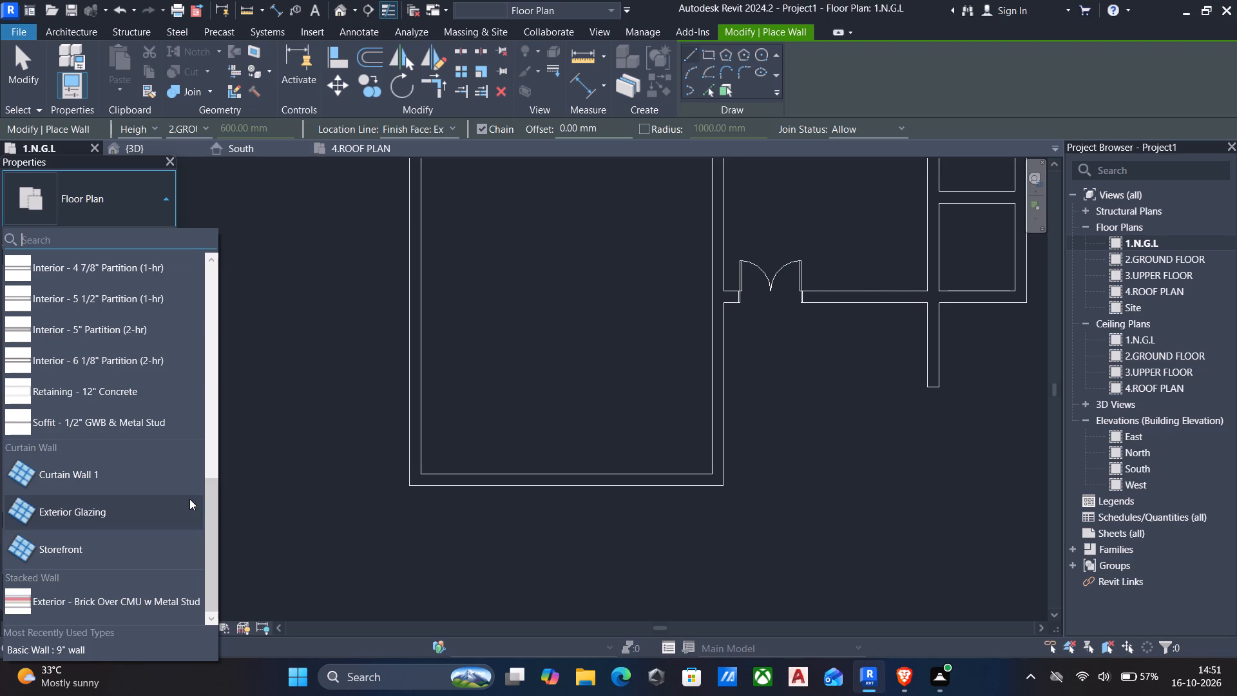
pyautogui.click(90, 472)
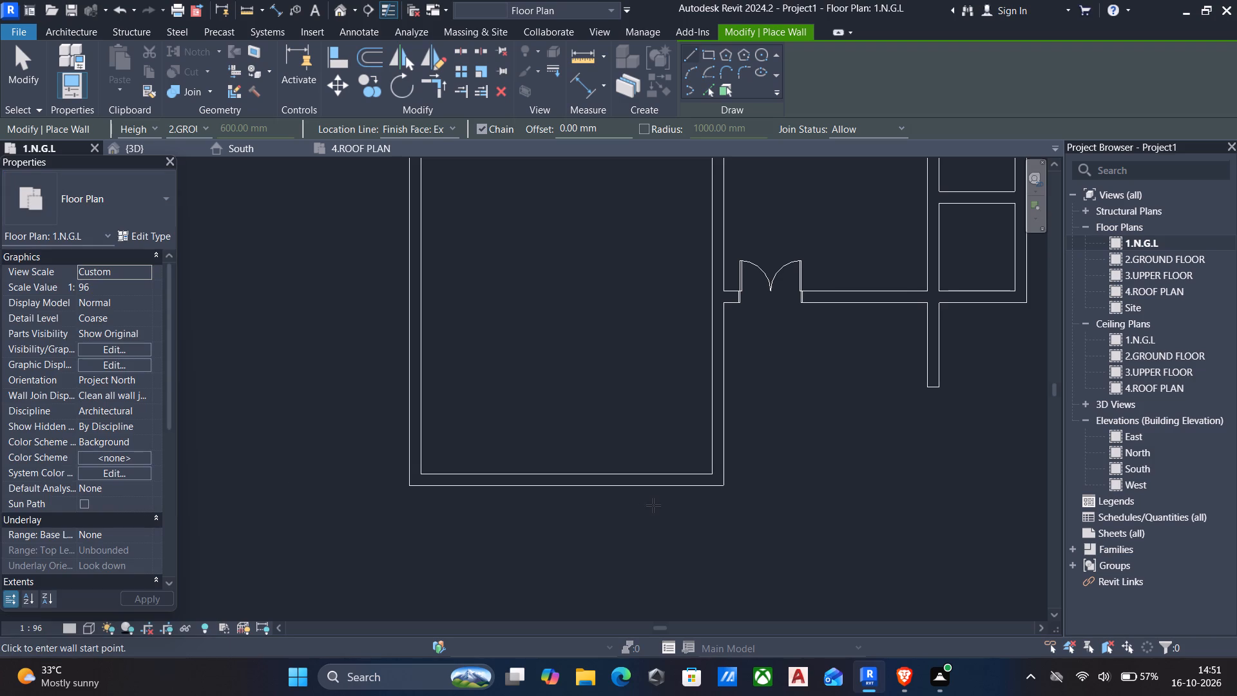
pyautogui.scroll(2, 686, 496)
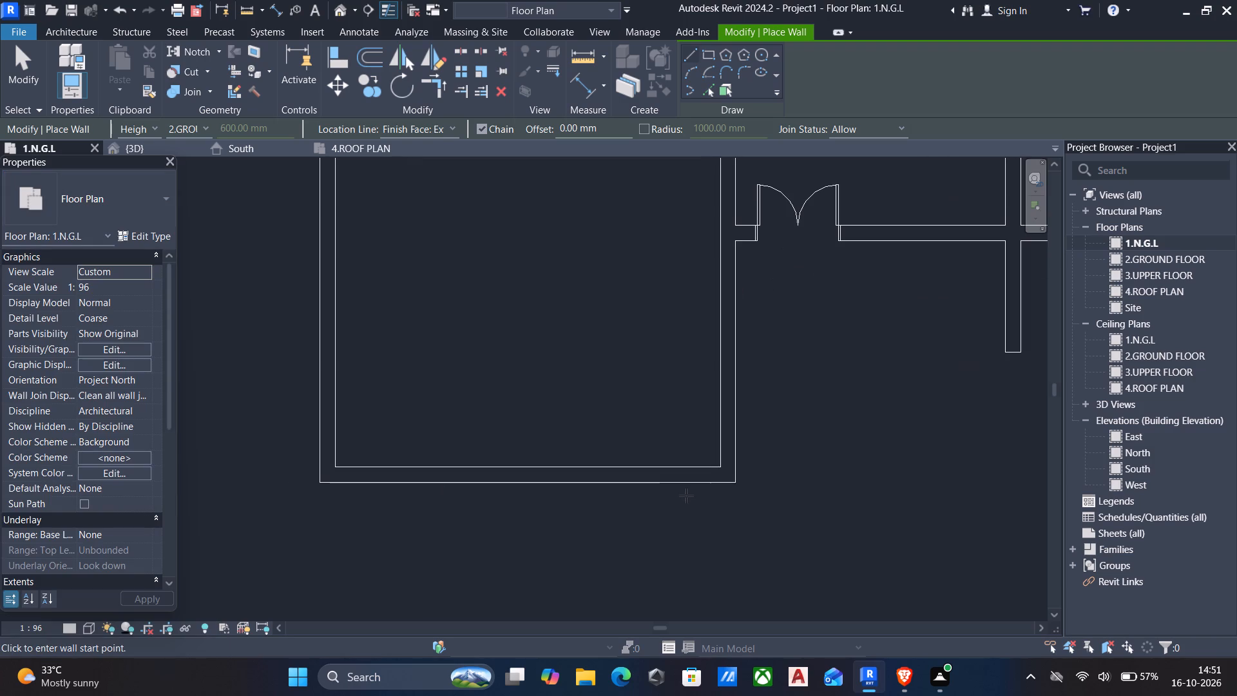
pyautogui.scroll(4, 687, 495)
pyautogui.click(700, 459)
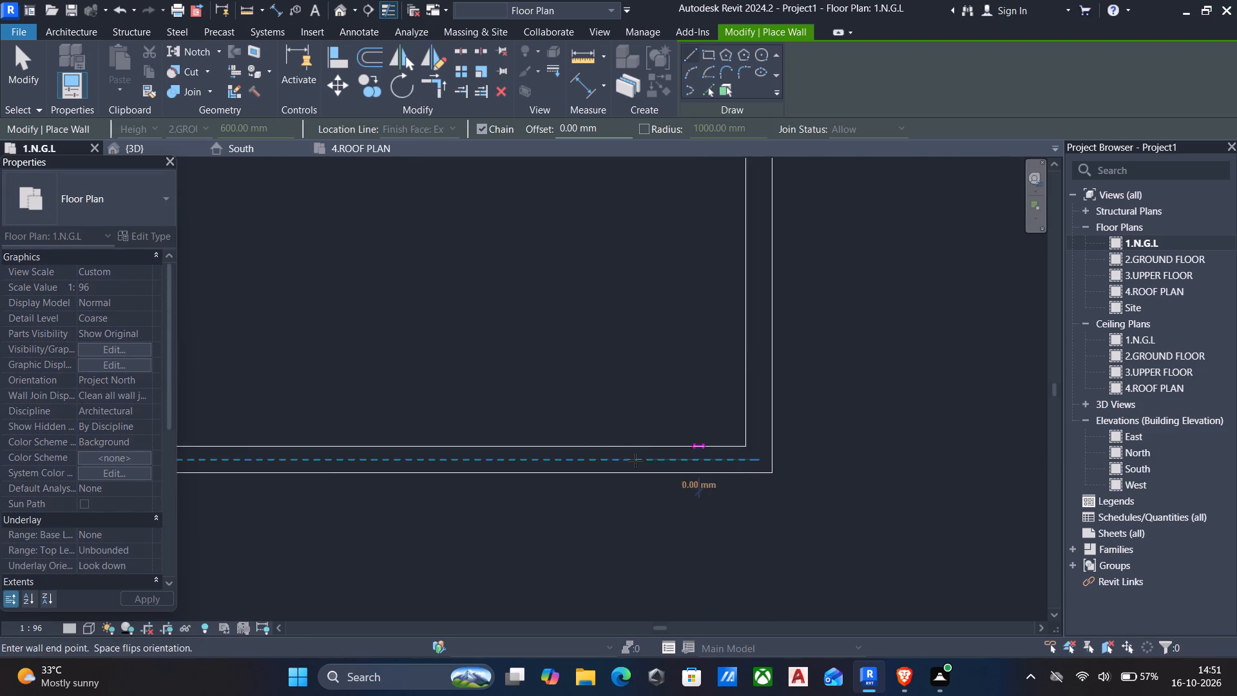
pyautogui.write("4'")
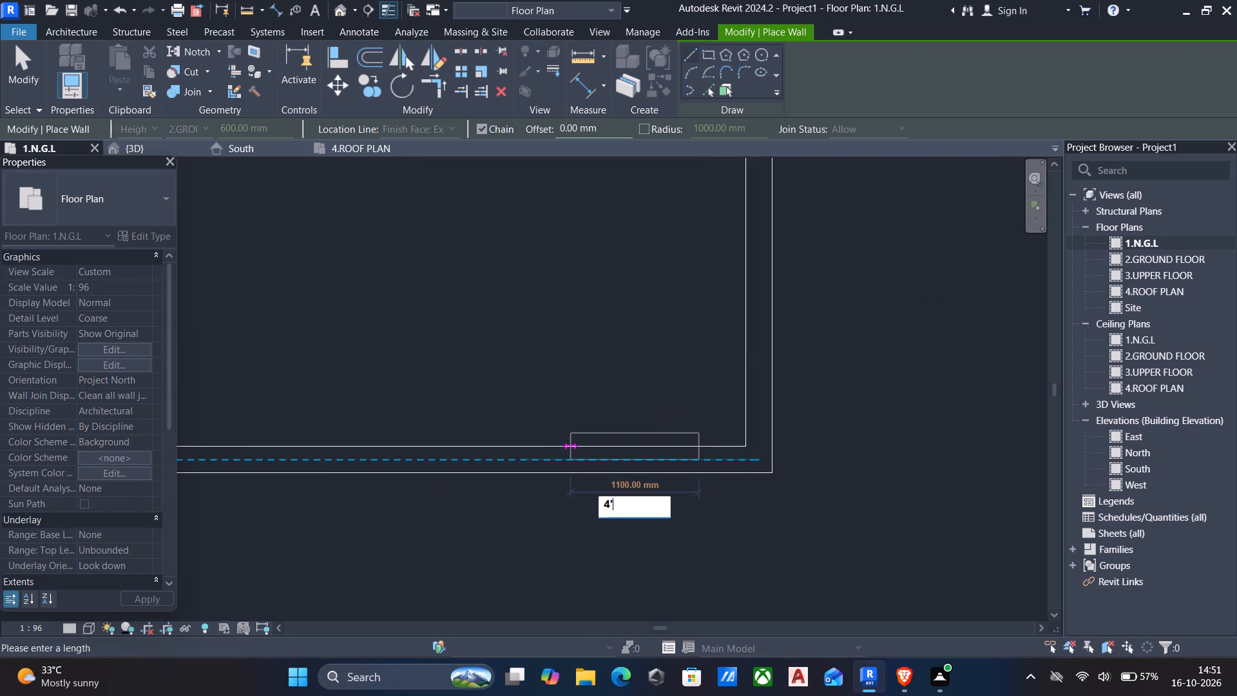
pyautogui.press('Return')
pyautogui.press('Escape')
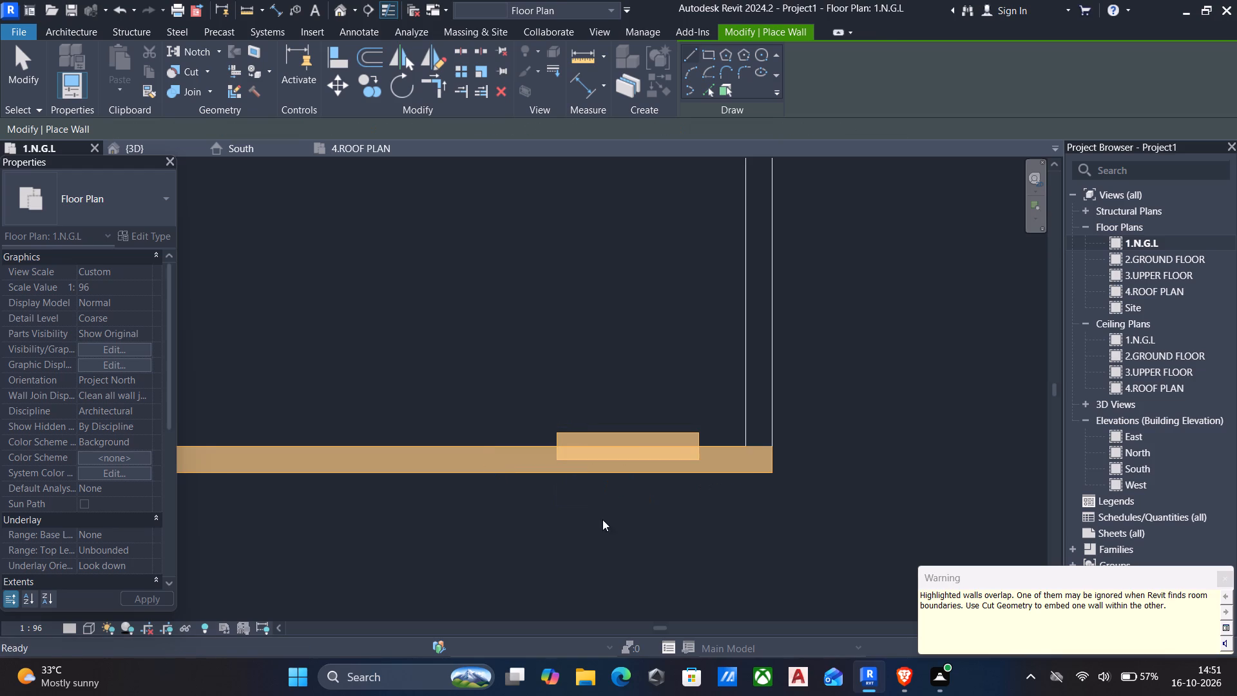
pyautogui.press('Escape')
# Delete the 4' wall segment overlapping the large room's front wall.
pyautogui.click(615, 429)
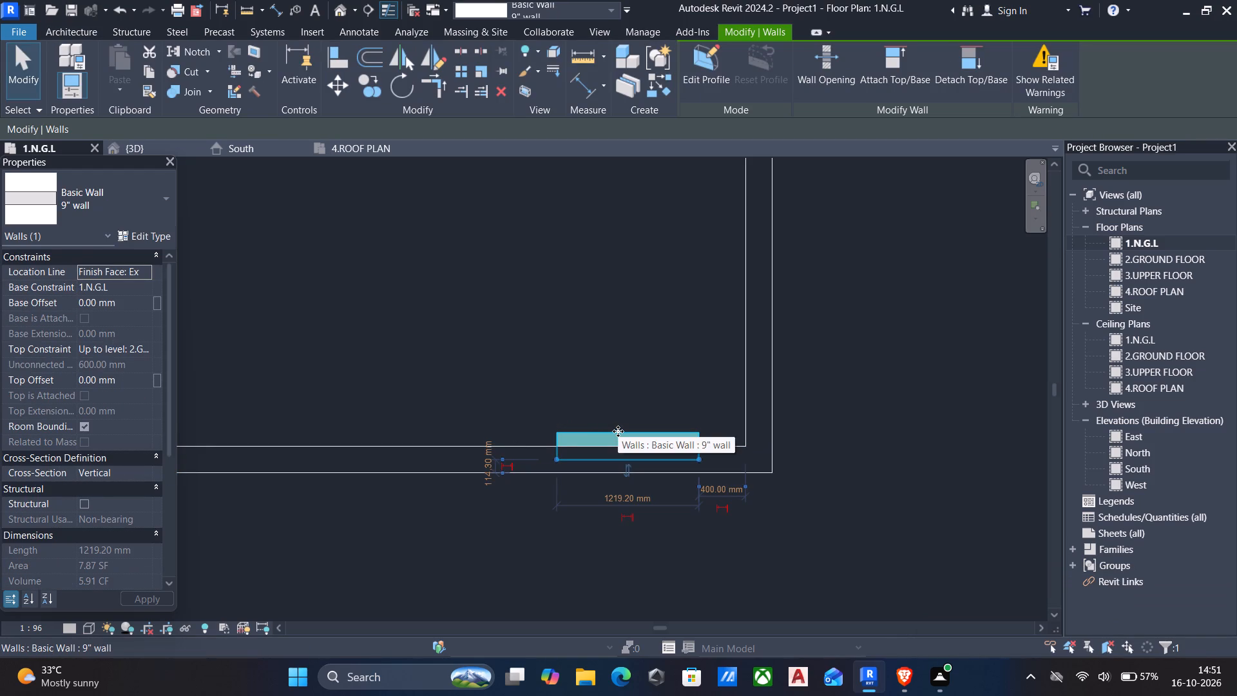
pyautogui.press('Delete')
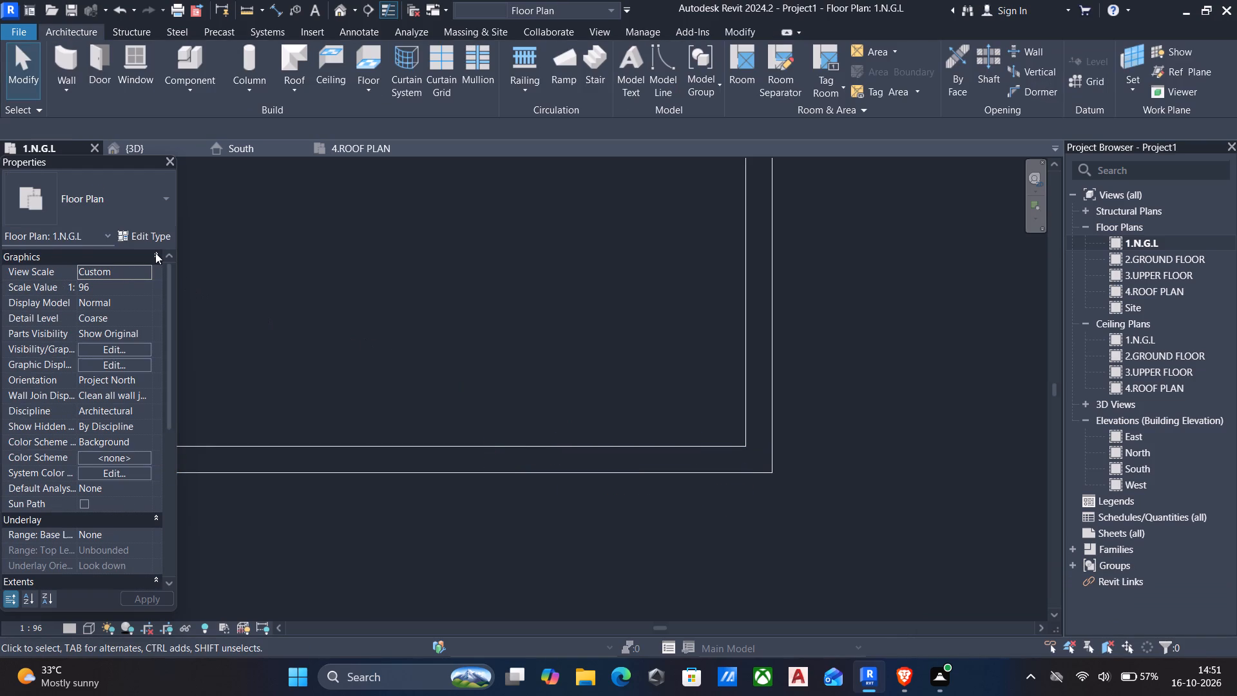
# Draw a 4' Curtain Wall 1 segment along the large room's front wall, about 400 mm from the side wall nearest the double door.
pyautogui.press('w')
pyautogui.press('a')
pyautogui.moveTo(138, 201); pyautogui.dragTo(158, 307)
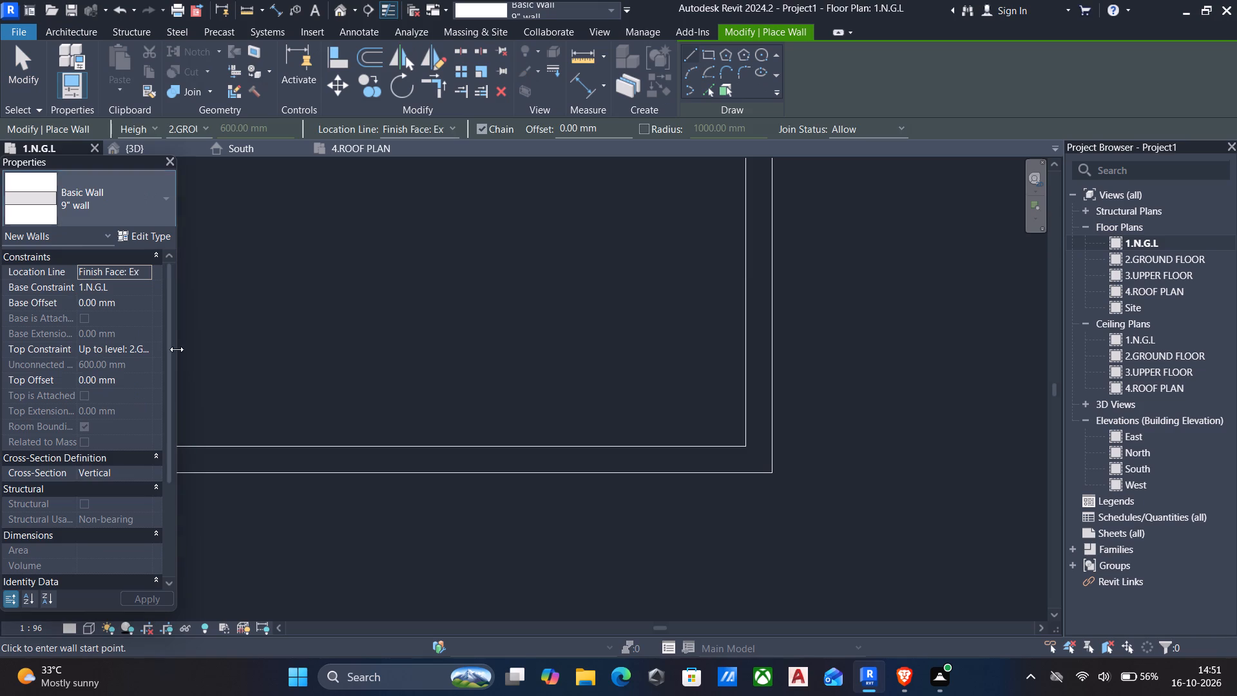
pyautogui.scroll(-5, 169, 377)
pyautogui.click(139, 204)
pyautogui.scroll(-11, 202, 369)
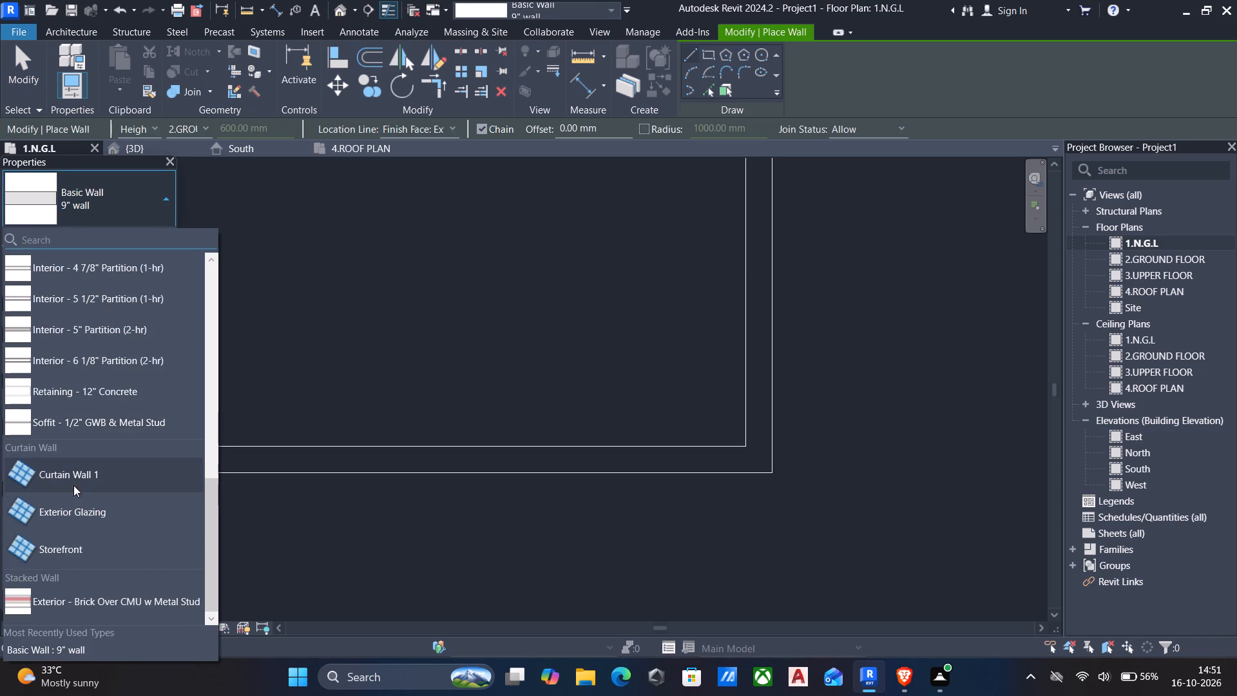
pyautogui.click(57, 481)
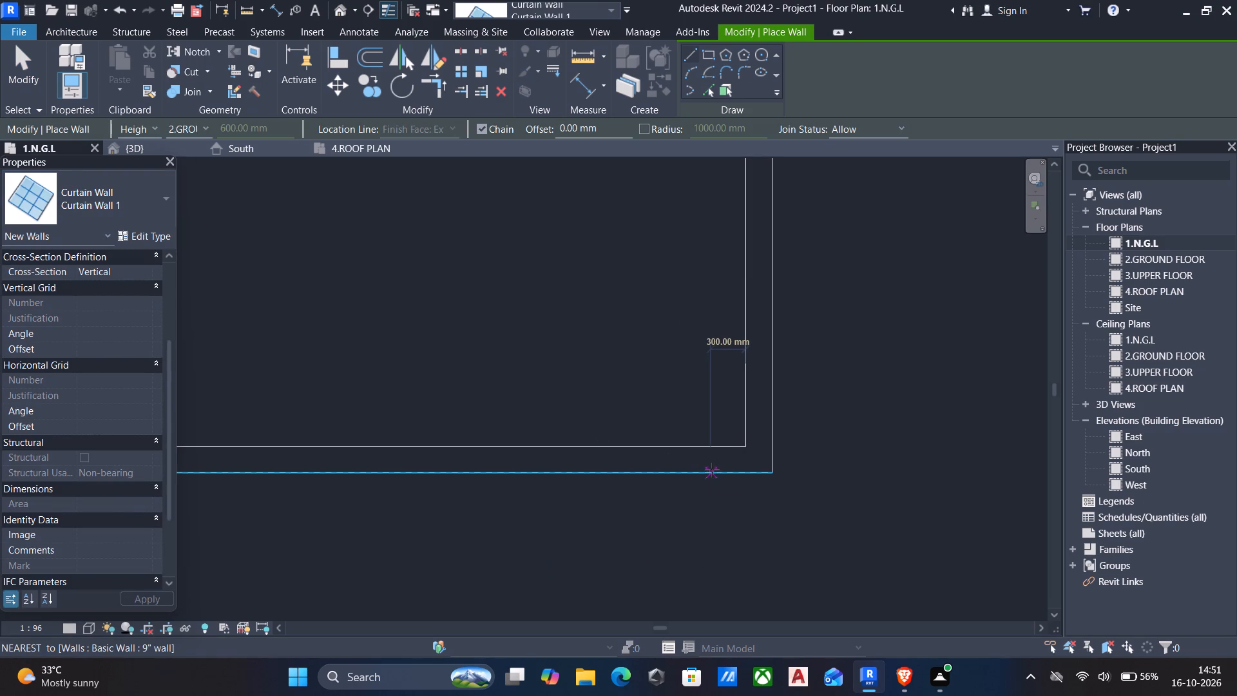
pyautogui.click(703, 452)
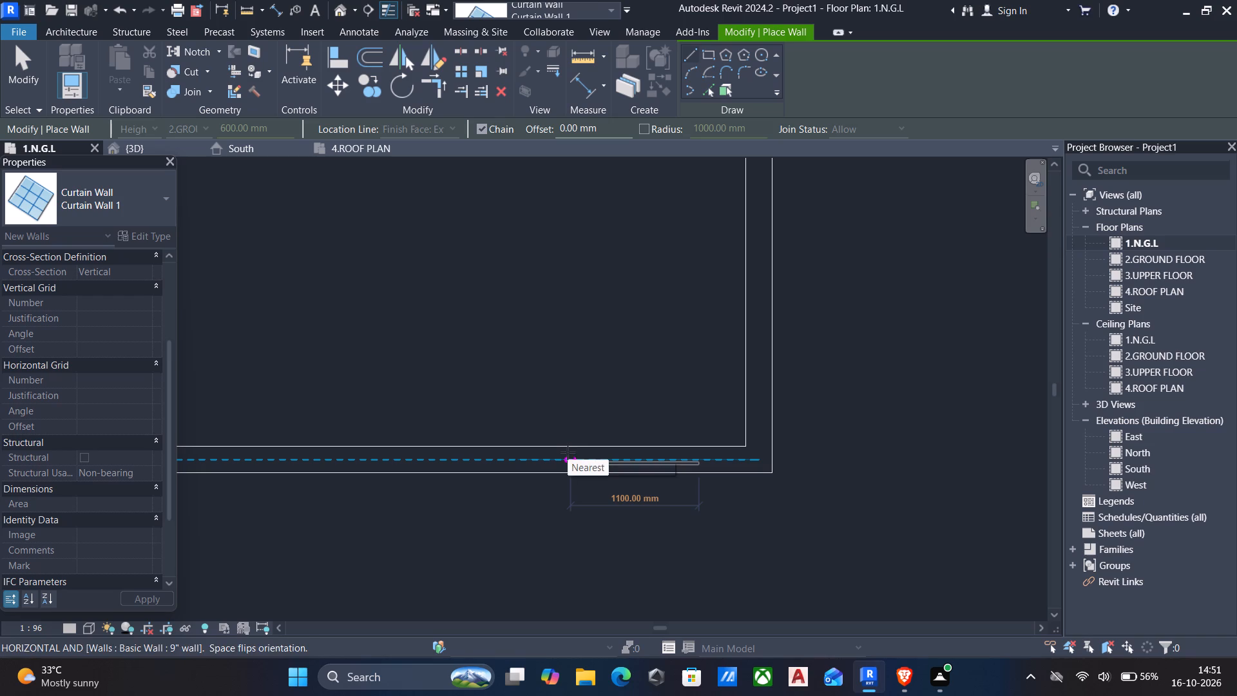
pyautogui.press('4')
pyautogui.press("'")
pyautogui.press('Return')
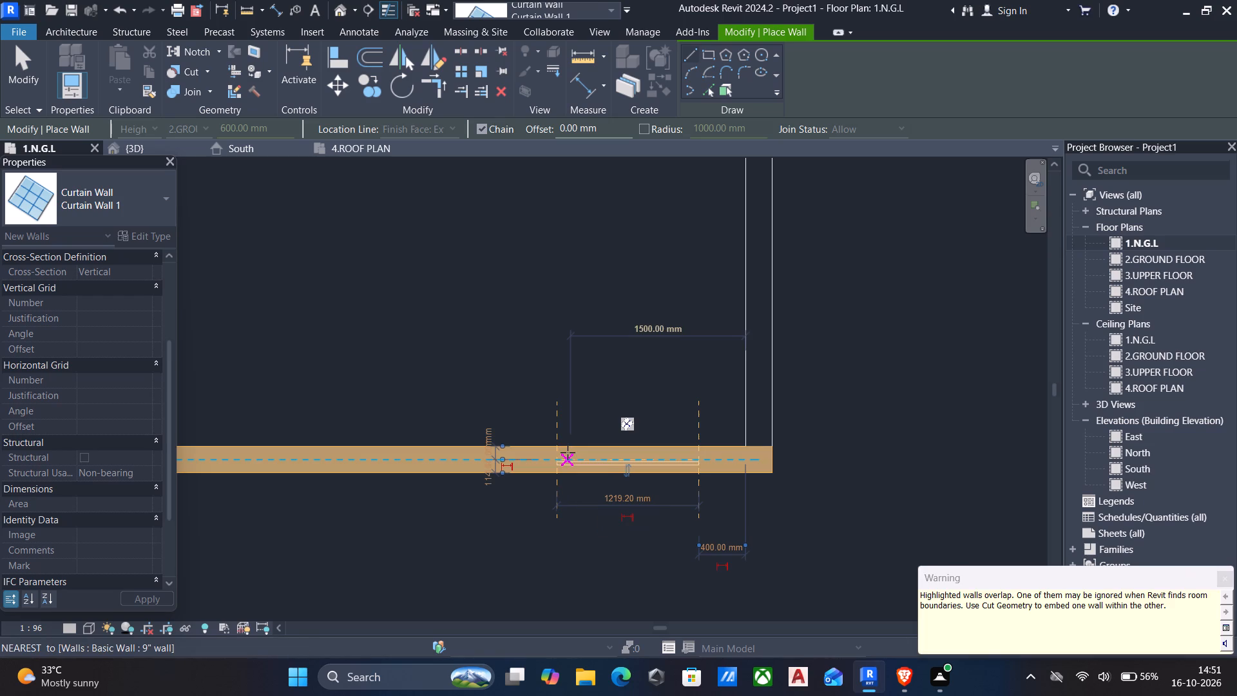
pyautogui.press('Escape')
# Draw a second 4' Curtain Wall 1 segment along the same front wall, about 600 mm from the opposite side wall.
pyautogui.moveTo(546, 475); pyautogui.dragTo(840, 434, button='middle')
pyautogui.scroll(-4, 873, 426)
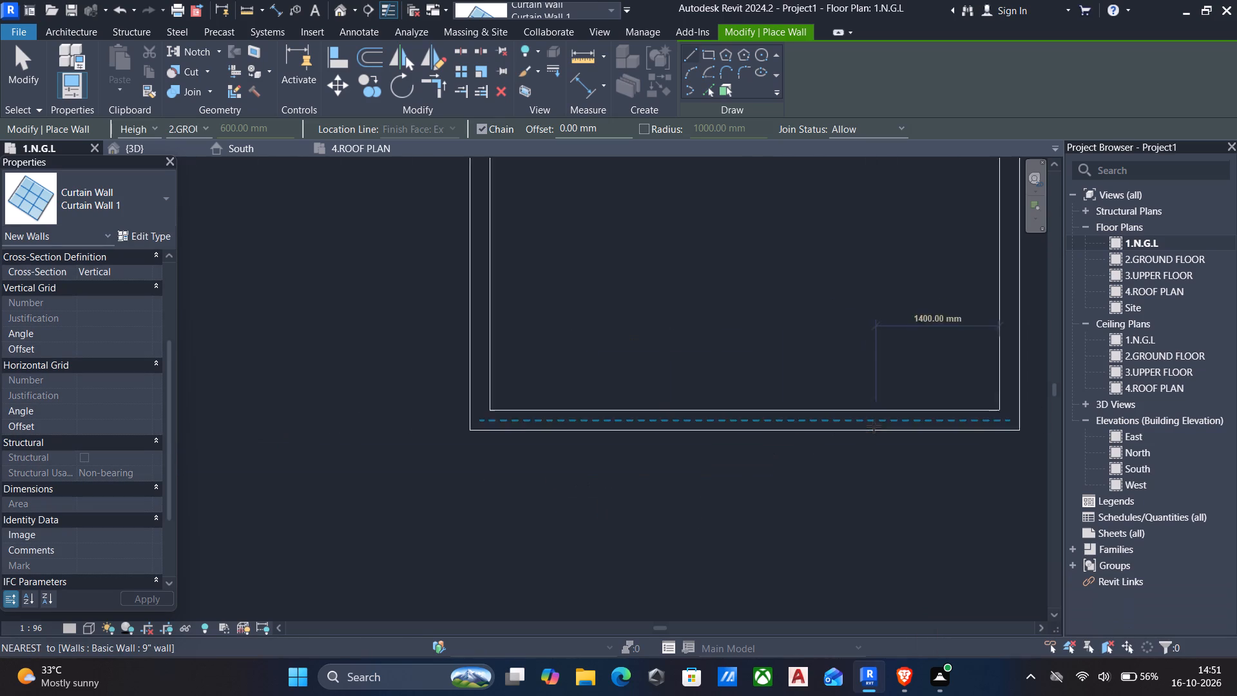
pyautogui.click(625, 424)
pyautogui.press('4')
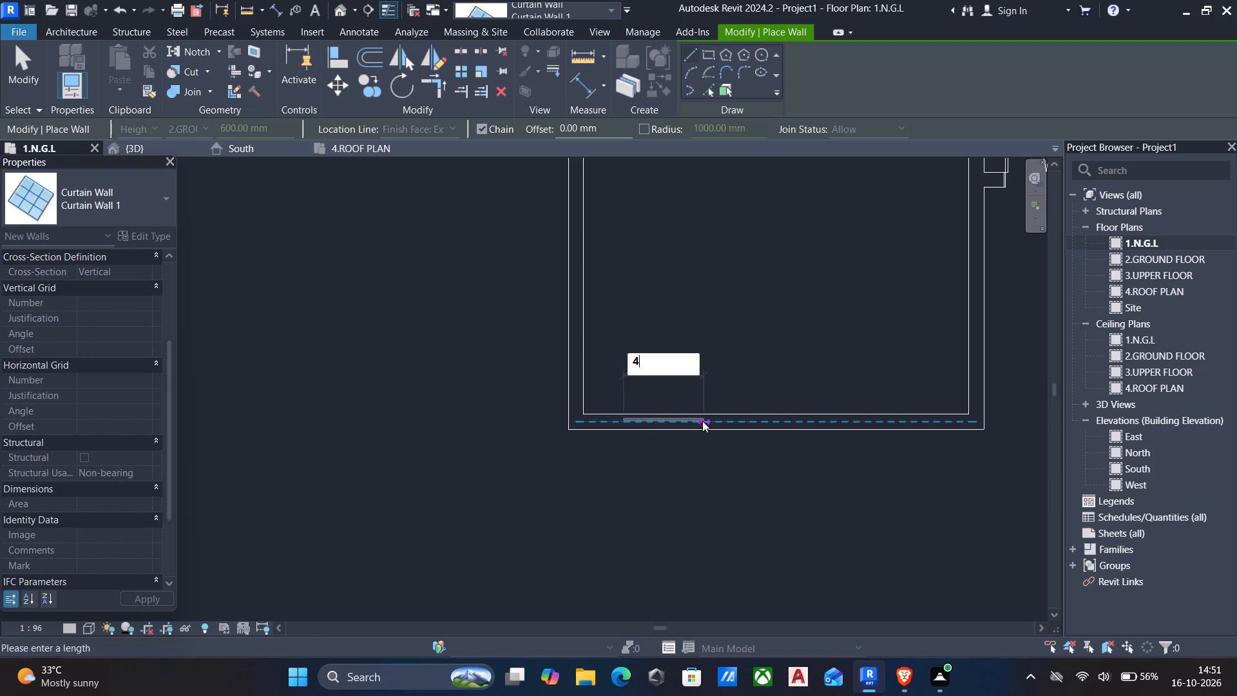
pyautogui.press("'")
pyautogui.press('Return')
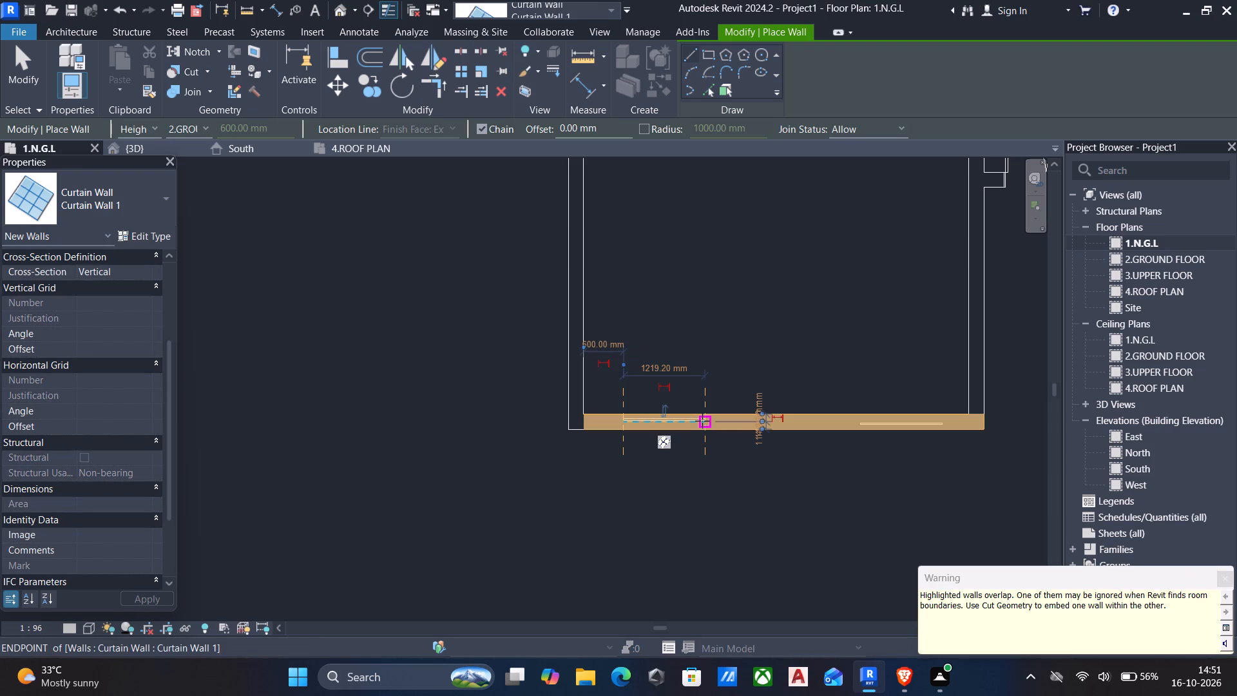
pyautogui.press('Escape')
pyautogui.press('Escape')
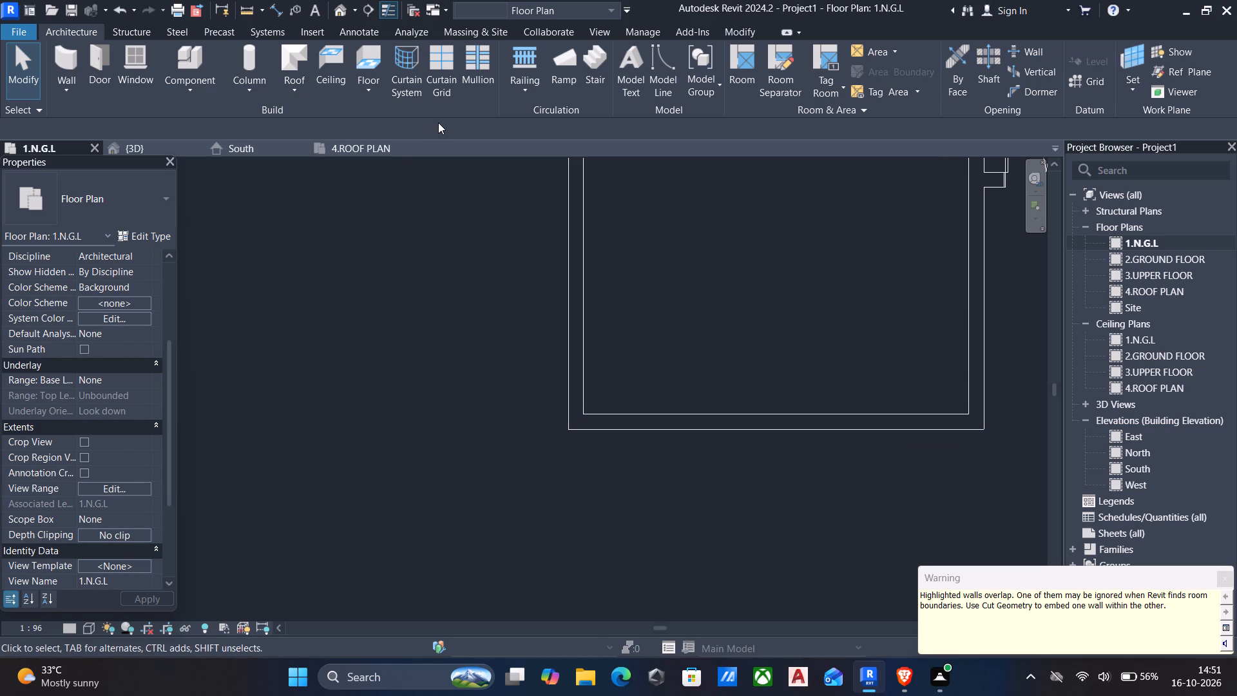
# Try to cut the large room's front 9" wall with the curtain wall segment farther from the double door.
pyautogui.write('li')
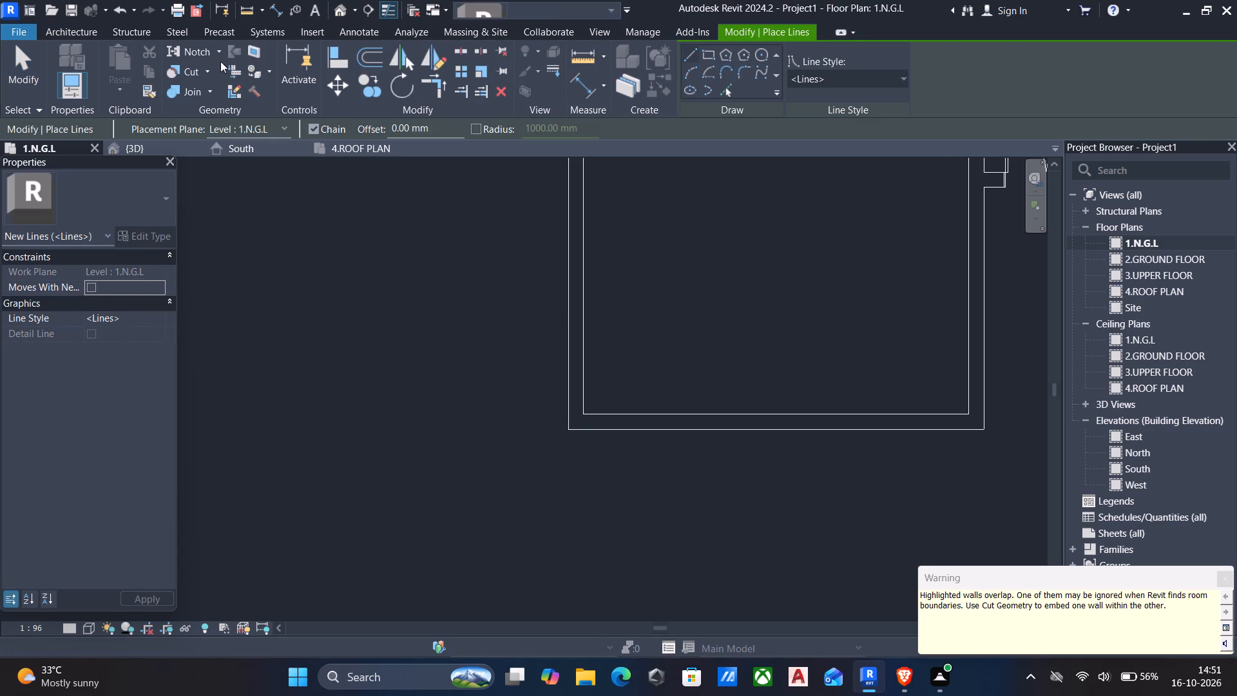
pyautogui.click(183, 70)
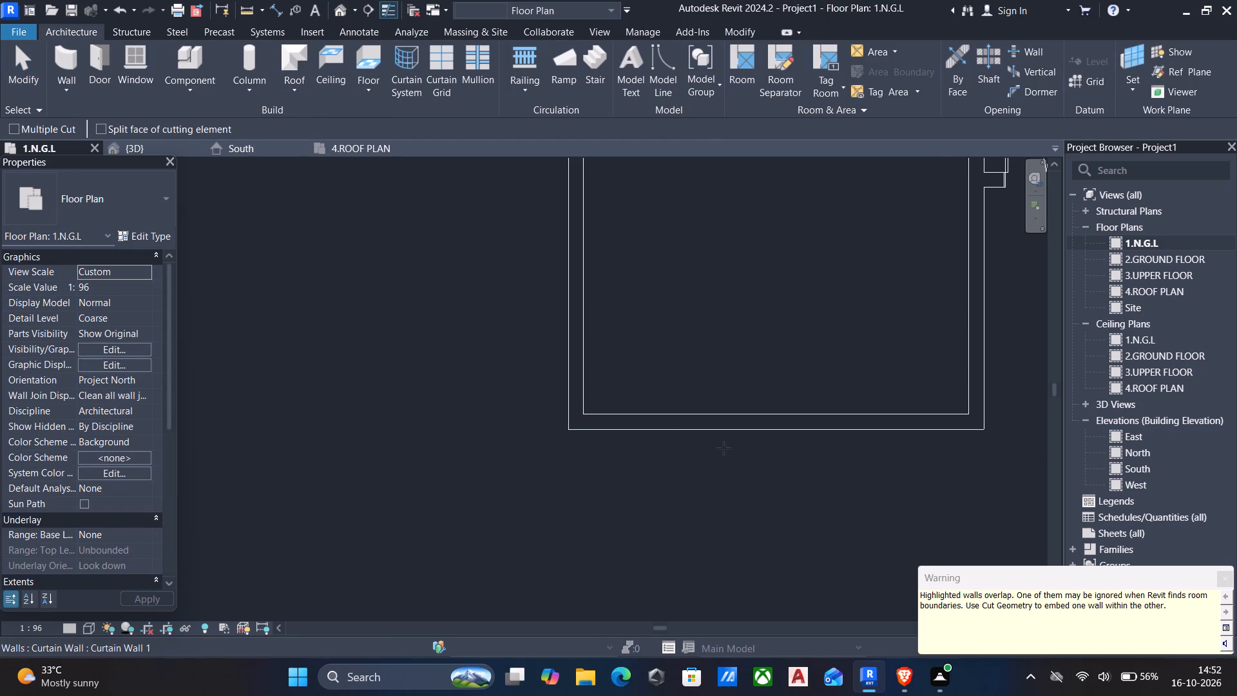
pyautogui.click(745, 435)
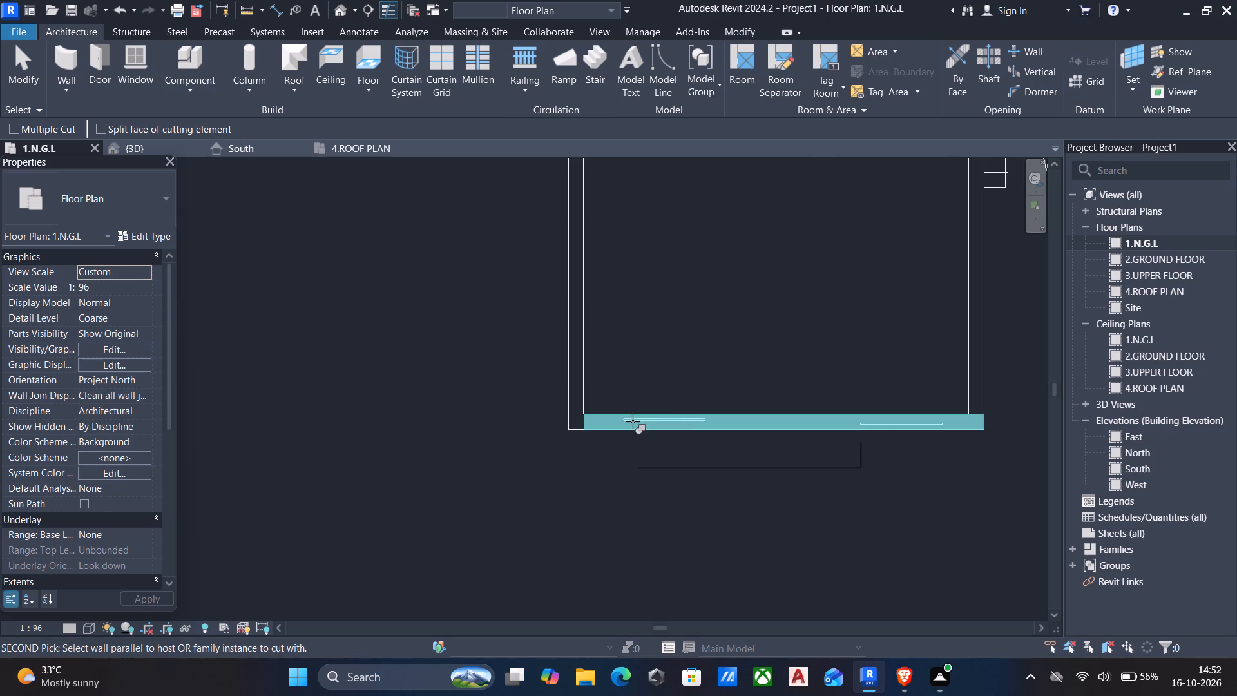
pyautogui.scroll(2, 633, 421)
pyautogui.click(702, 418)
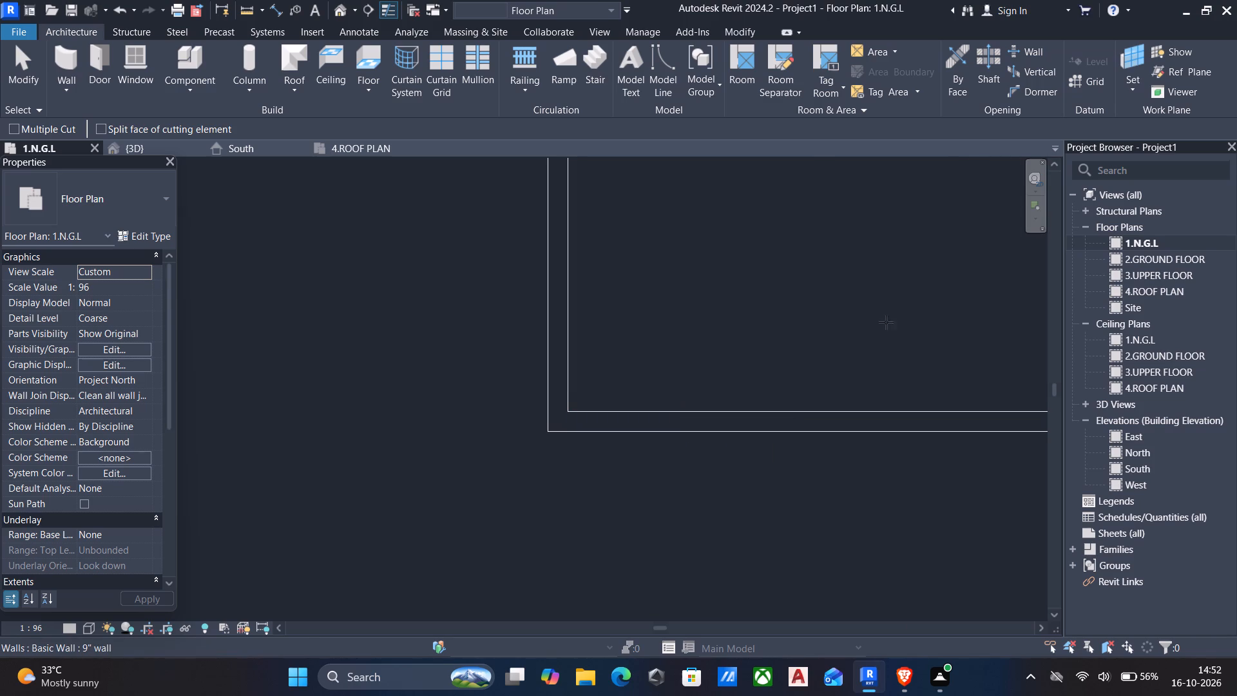
# Examine the curtain wall segments in the large room's front wall in the 2.GROUND FLOOR plan, 1.N.G.L plan and 3D view.
pyautogui.doubleClick(1184, 258)
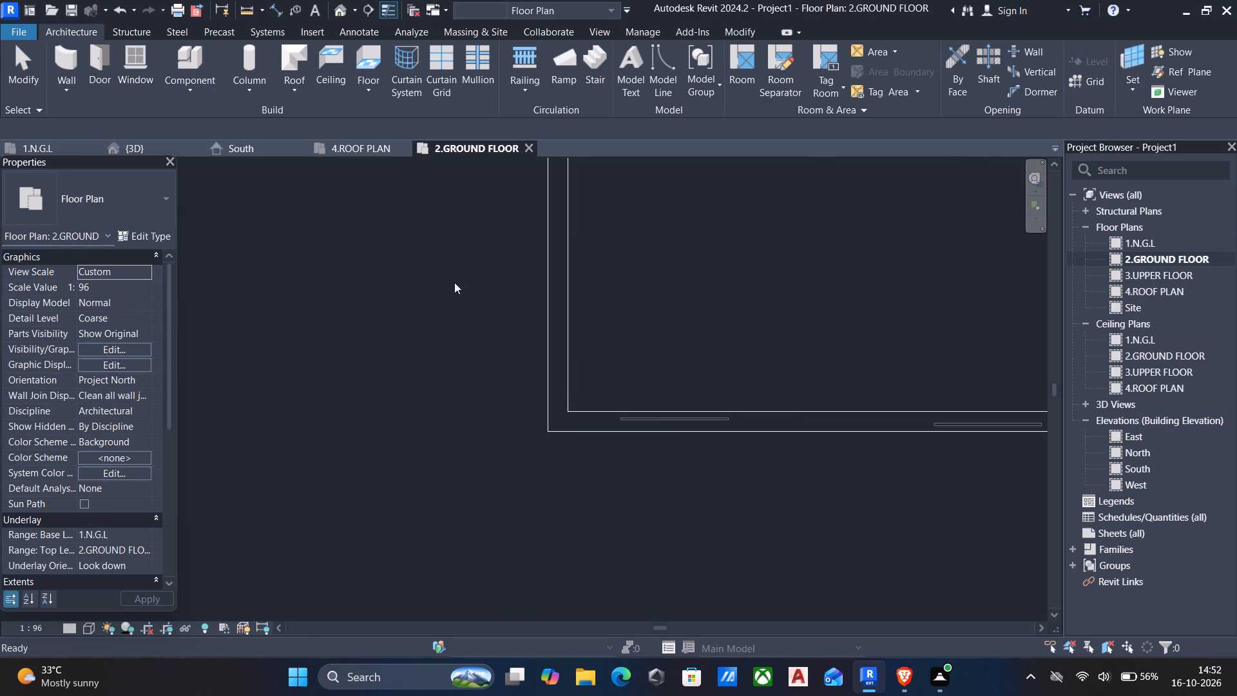
pyautogui.doubleClick(1144, 242)
pyautogui.scroll(-3, 753, 423)
pyautogui.moveTo(750, 434); pyautogui.dragTo(727, 440, button='middle')
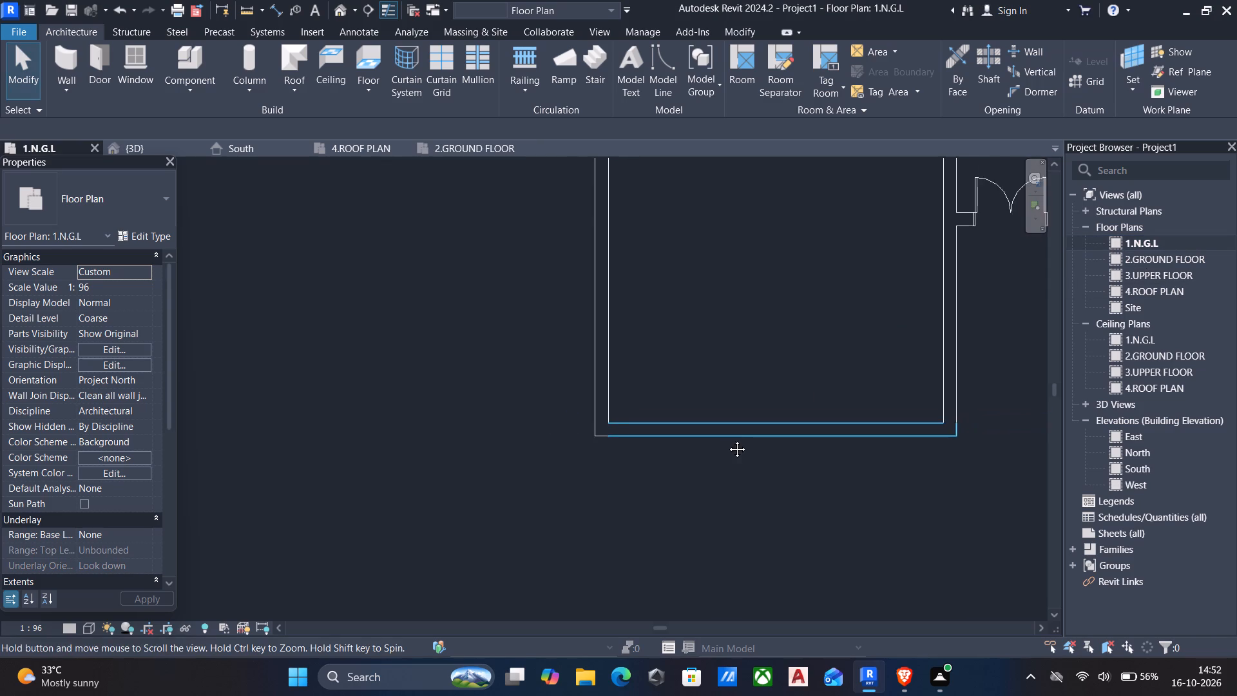
pyautogui.moveTo(727, 440); pyautogui.dragTo(502, 441, button='middle')
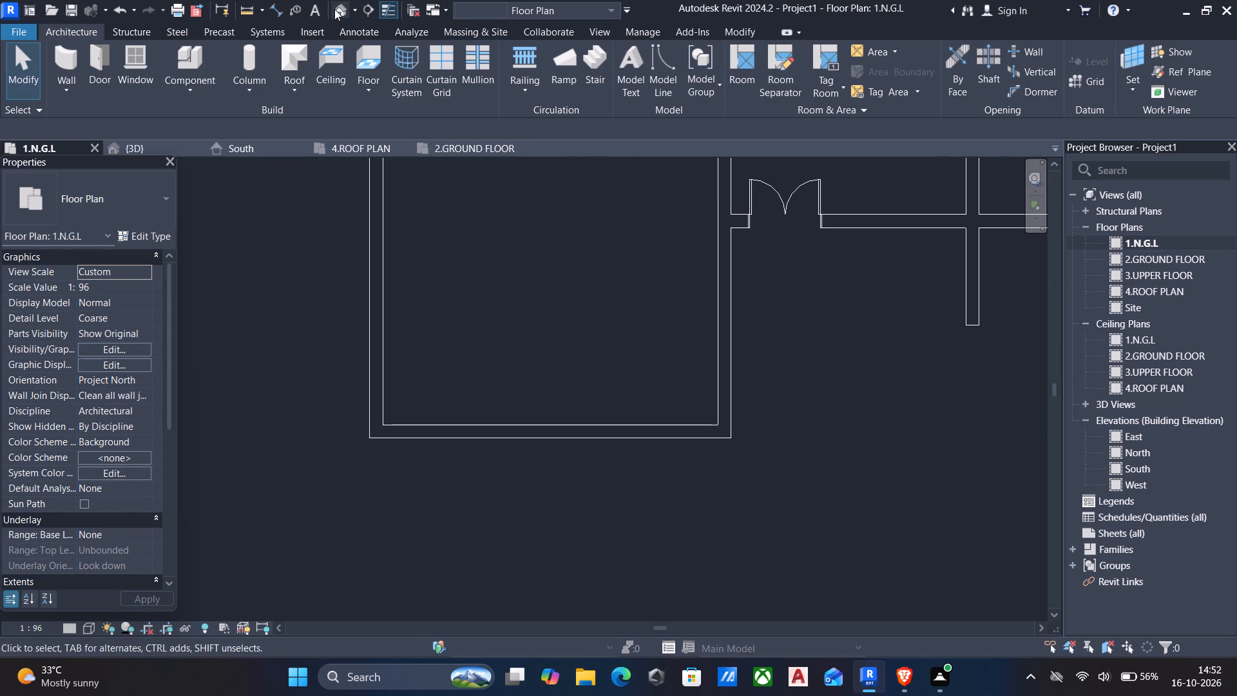
pyautogui.click(334, 9)
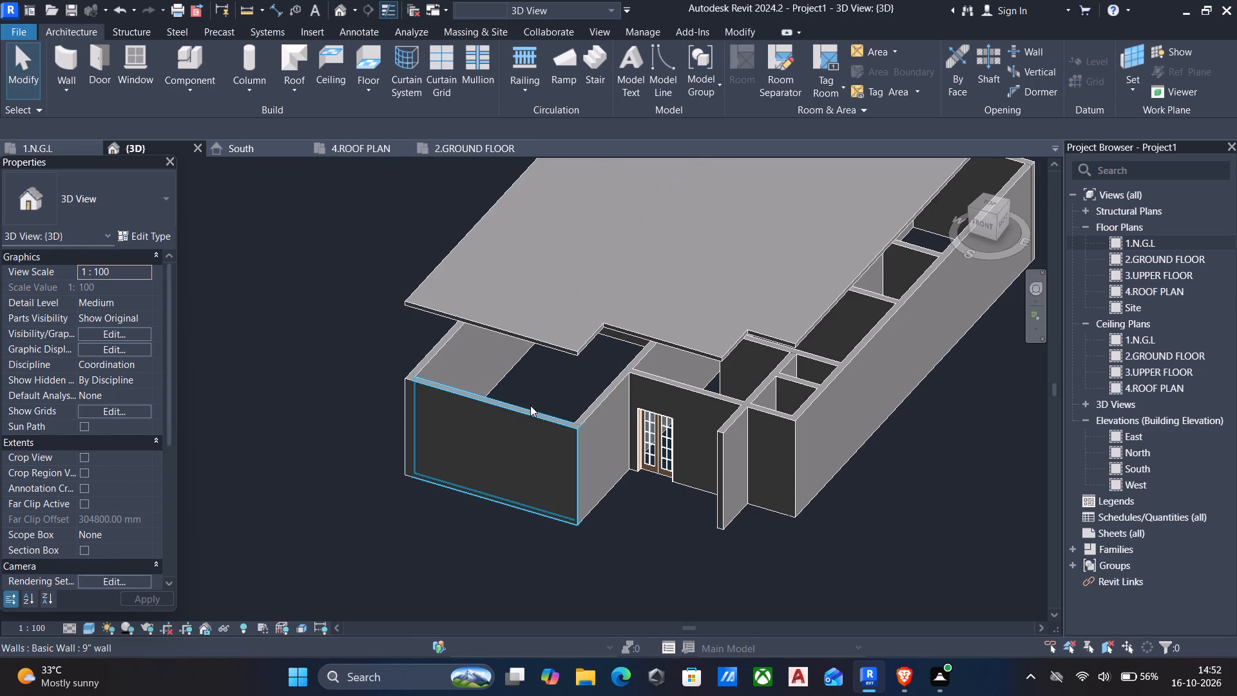
pyautogui.click(531, 412)
pyautogui.scroll(4, 457, 501)
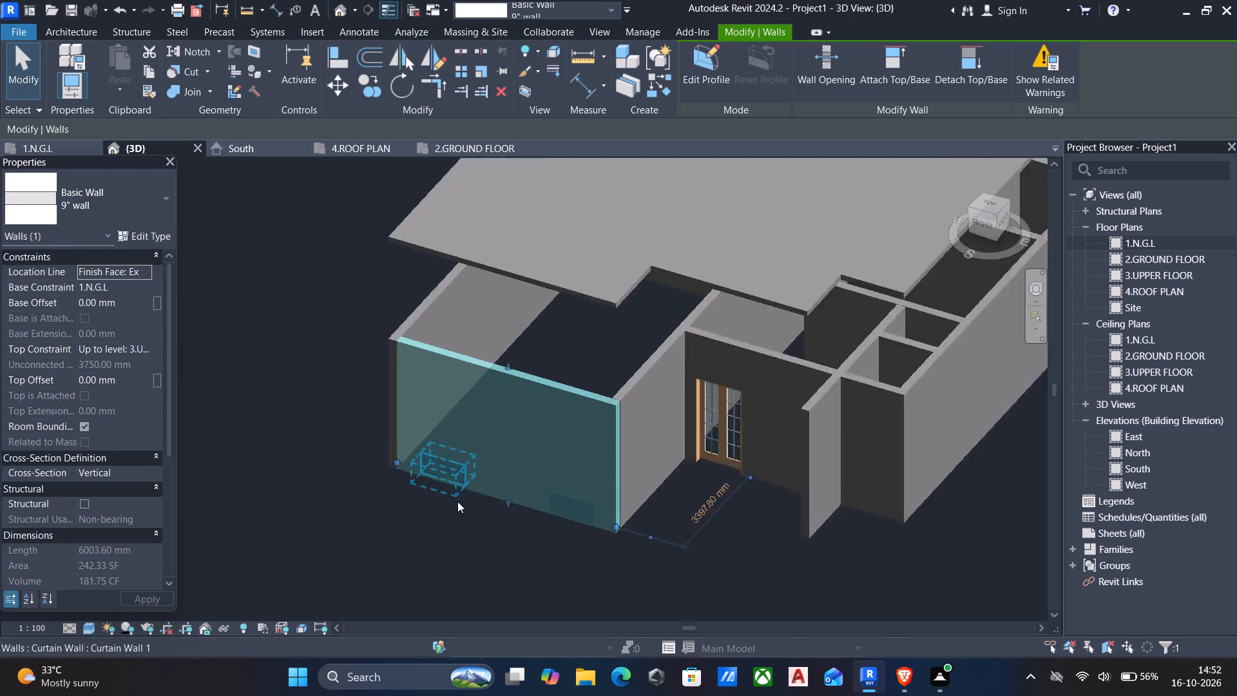
pyautogui.scroll(4, 1156, 246)
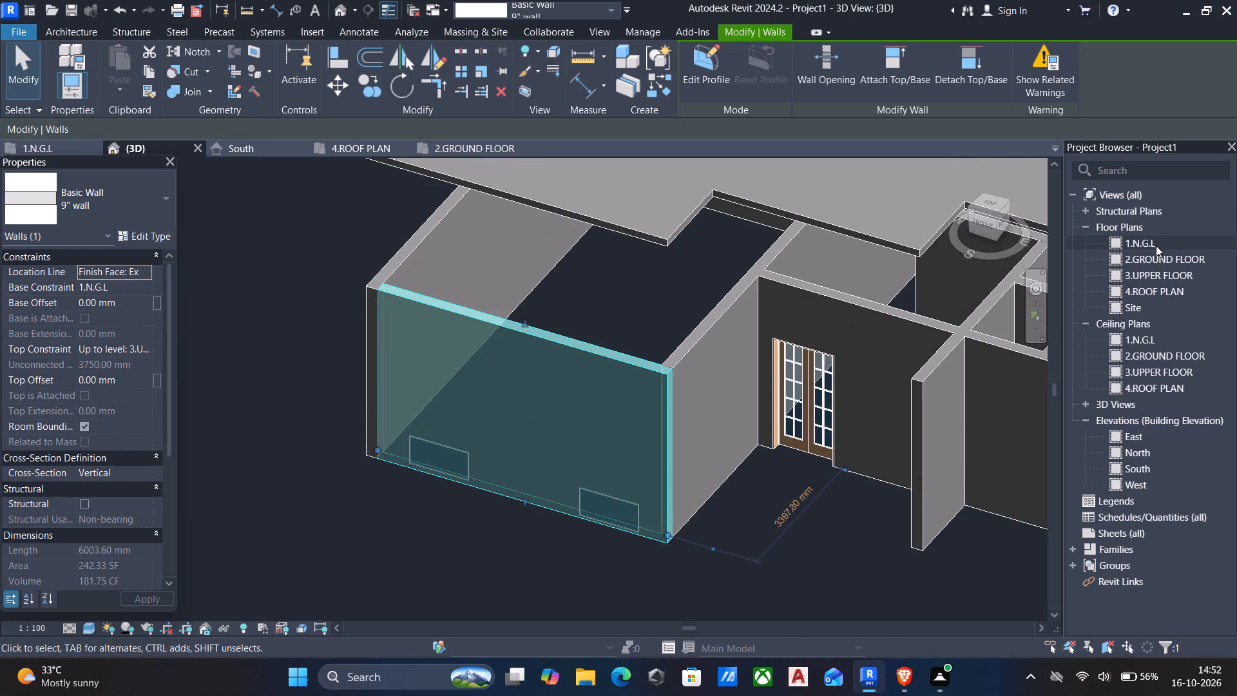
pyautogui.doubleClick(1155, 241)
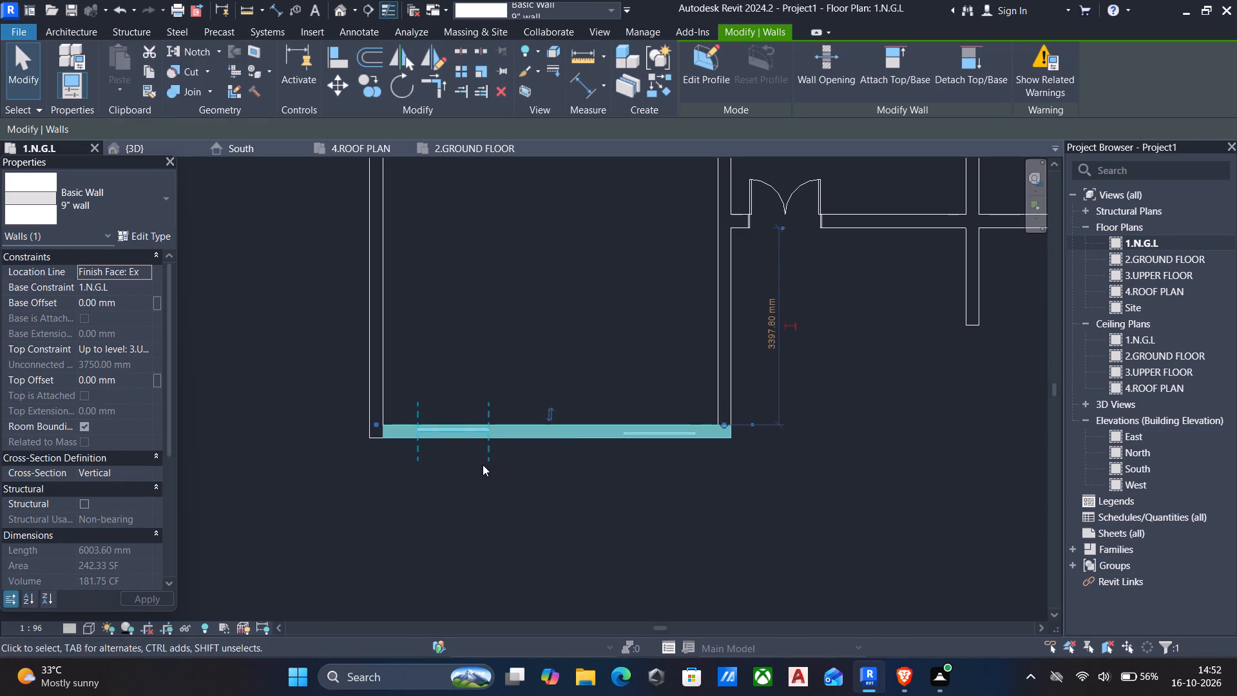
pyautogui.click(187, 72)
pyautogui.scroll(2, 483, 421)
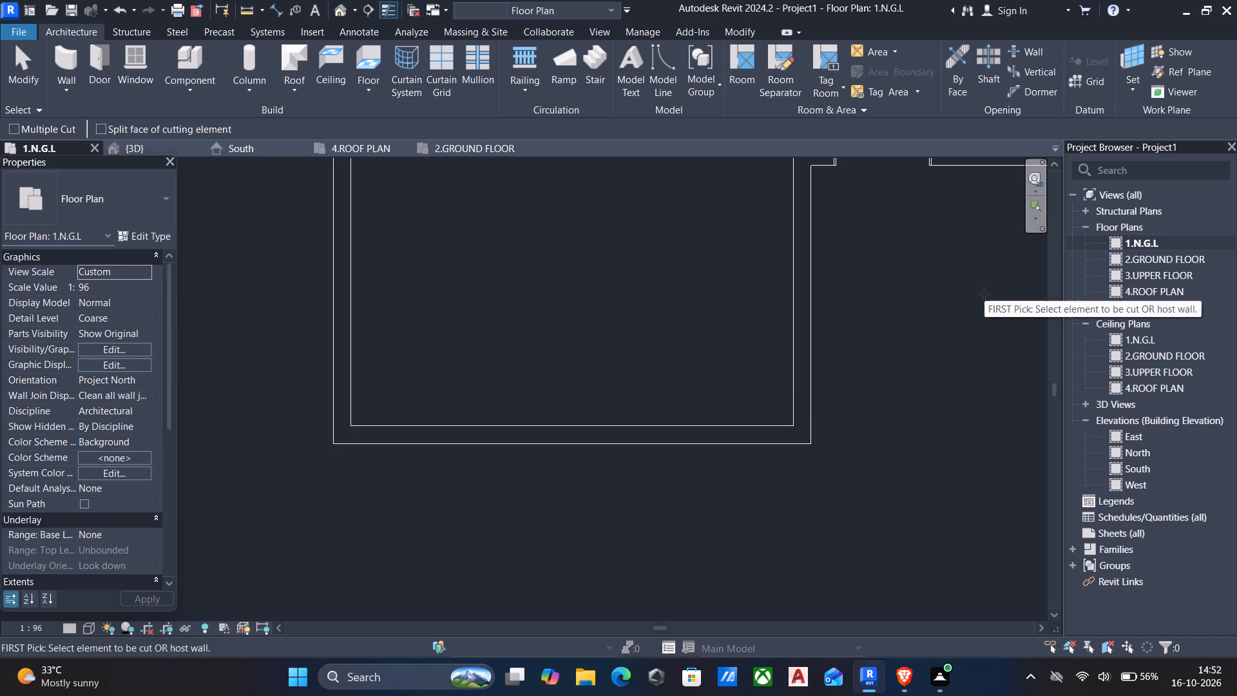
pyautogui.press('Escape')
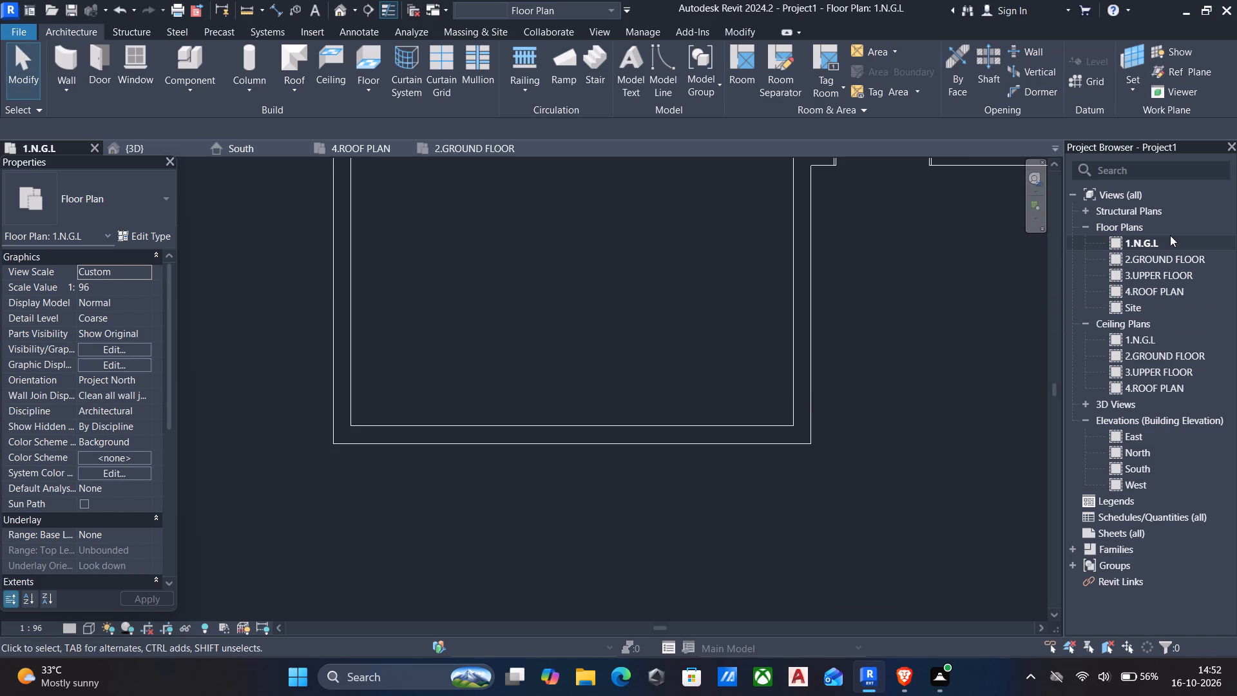
# Open the 3D view to examine the large room's front wall.
pyautogui.click(334, 12)
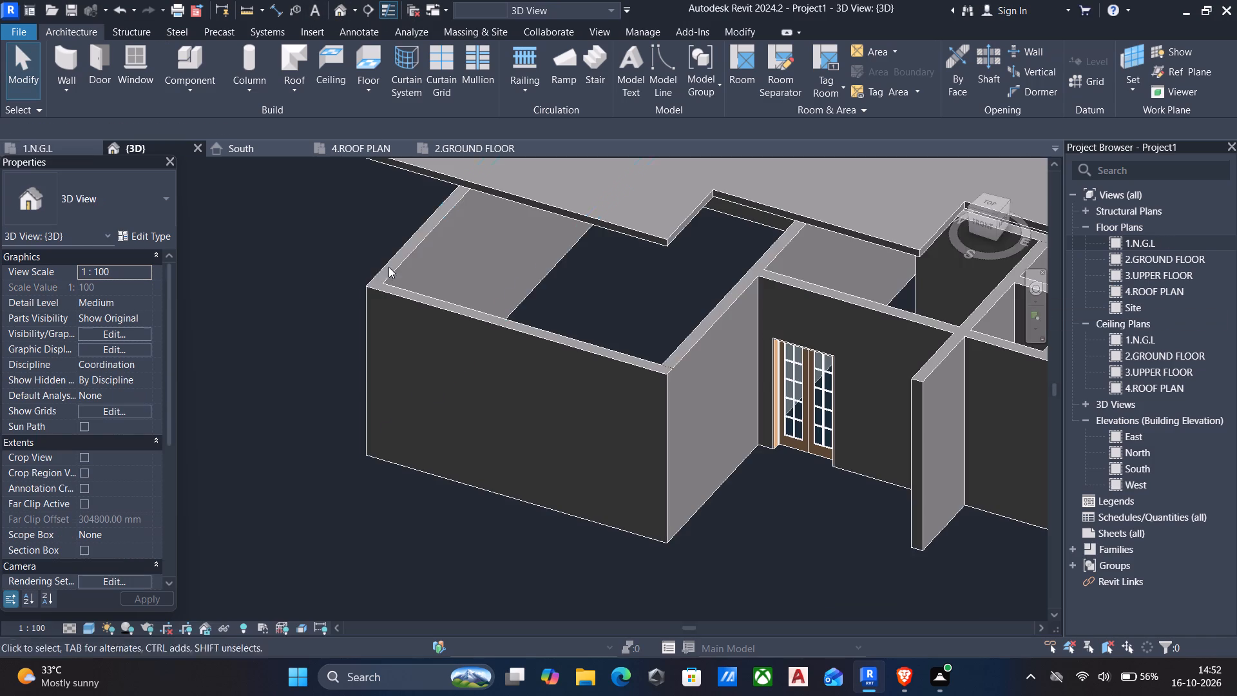
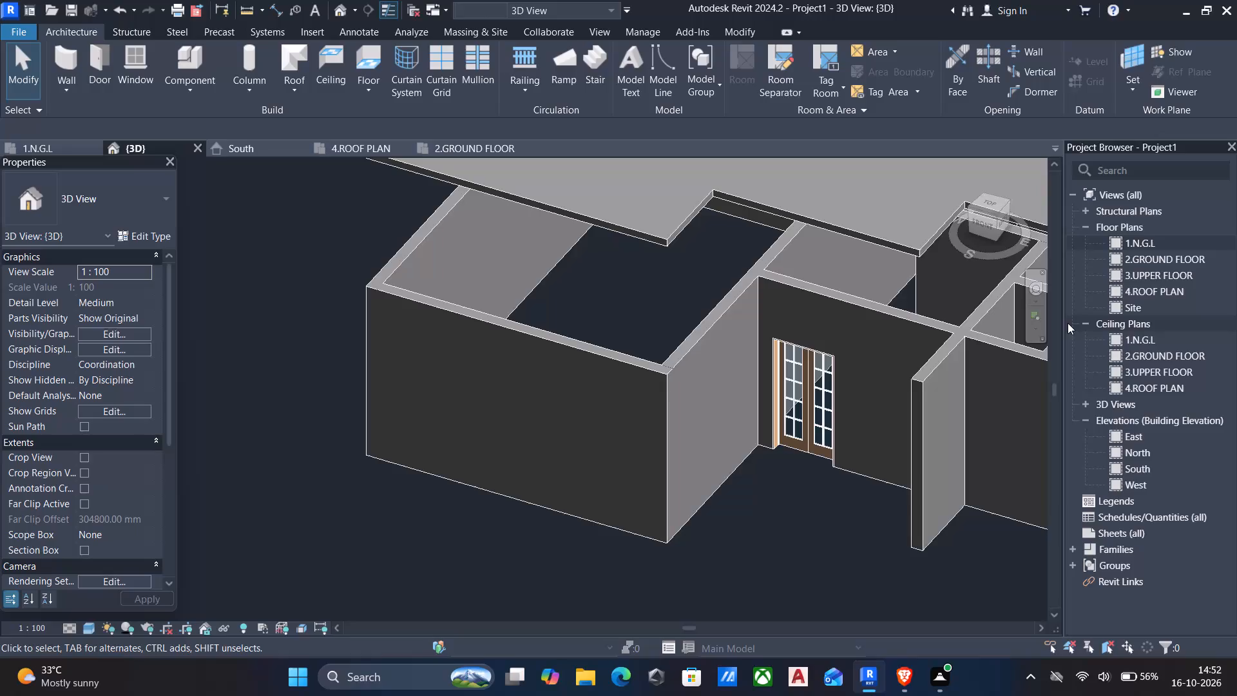
# In the South elevation, stretch the top of the curtain wall segment farther from the double door up to level 3.UPPER FLOOR.
pyautogui.doubleClick(1140, 466)
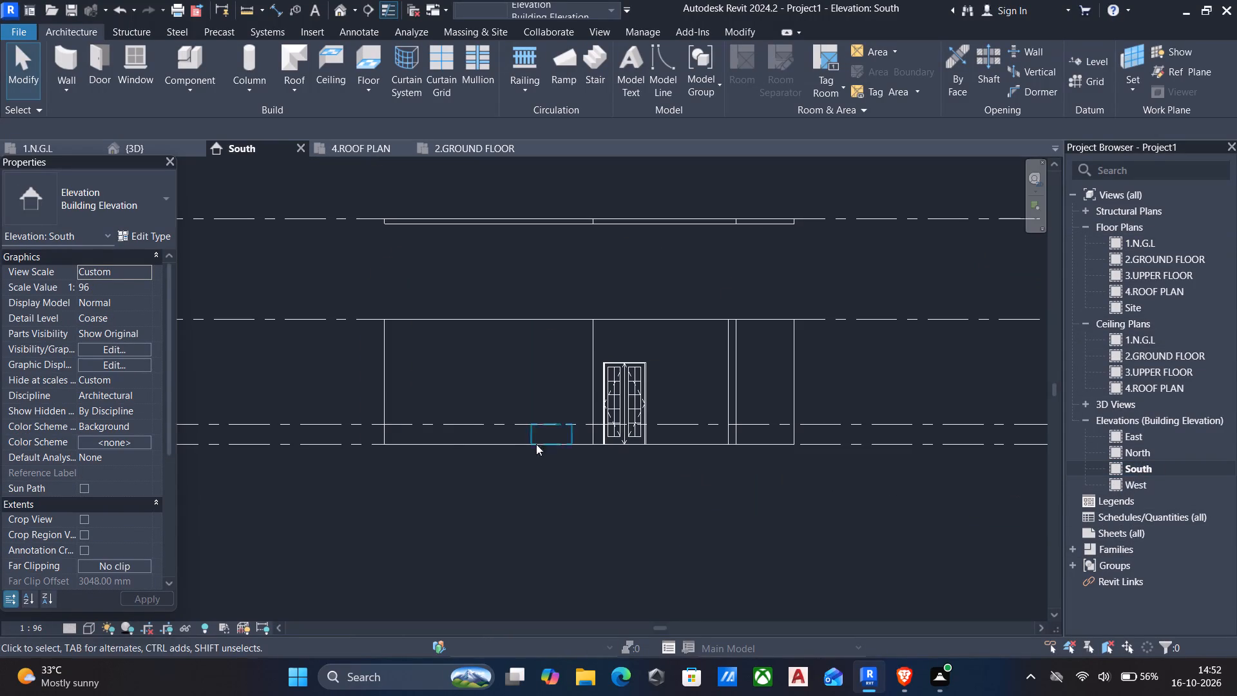
pyautogui.click(441, 432)
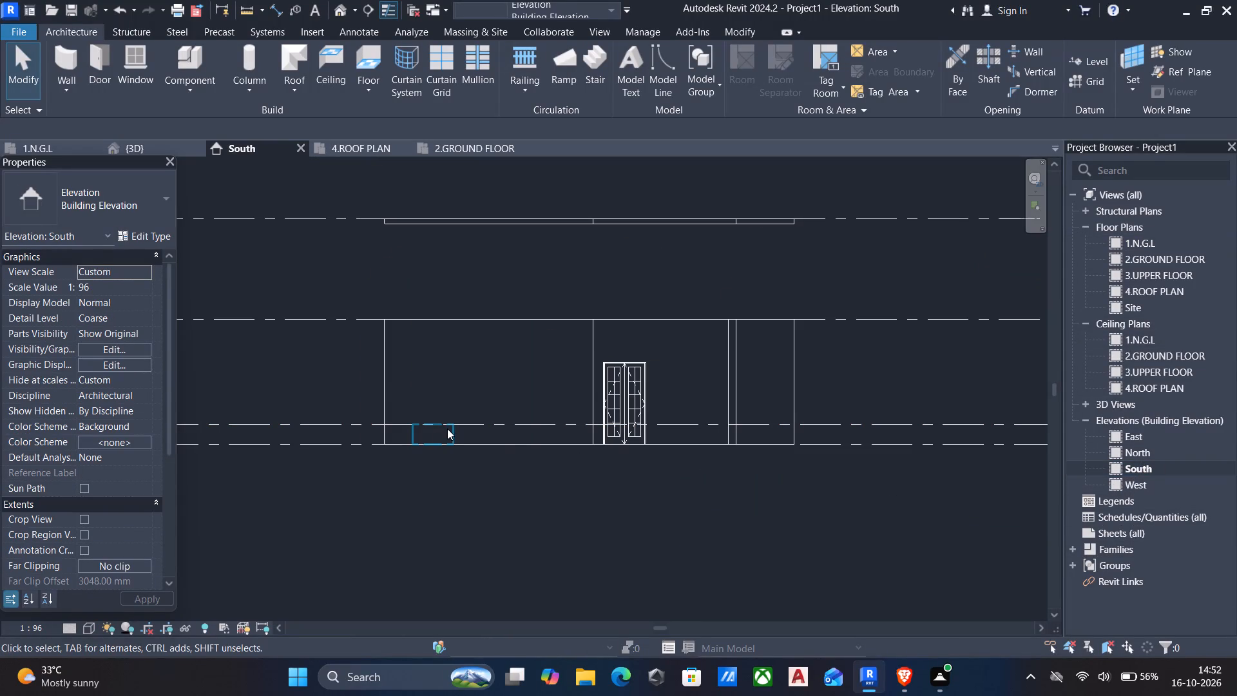
pyautogui.click(448, 429)
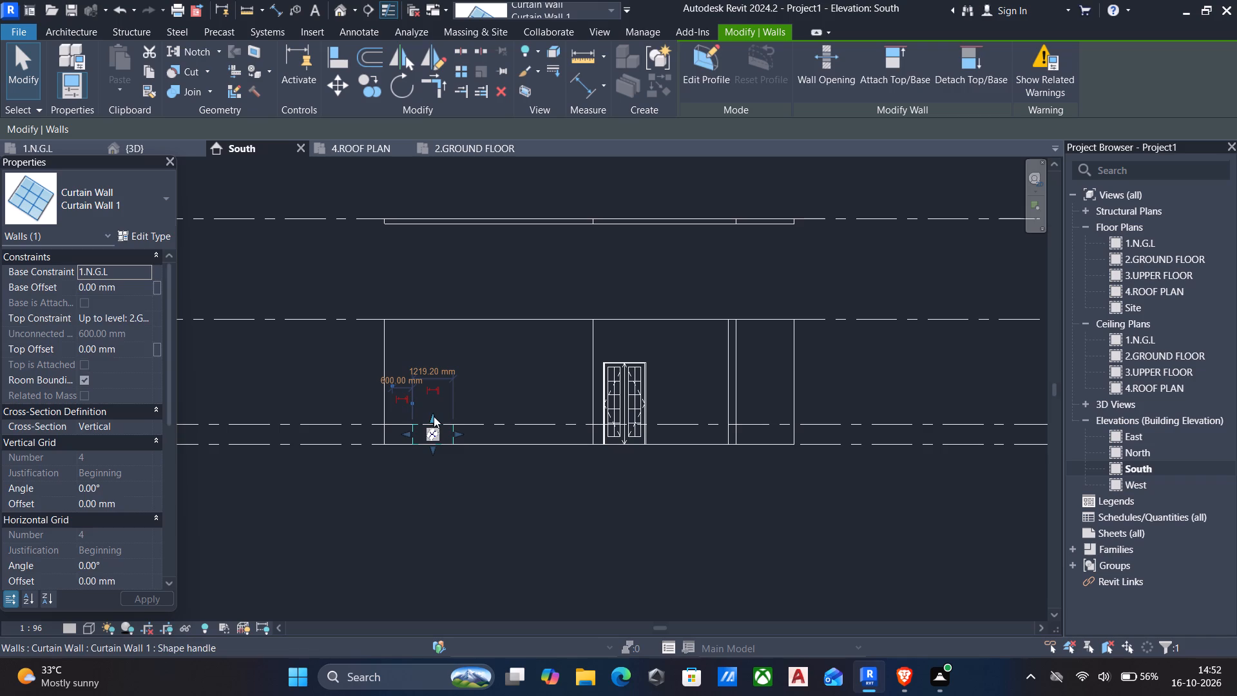
pyautogui.moveTo(434, 416); pyautogui.dragTo(432, 318)
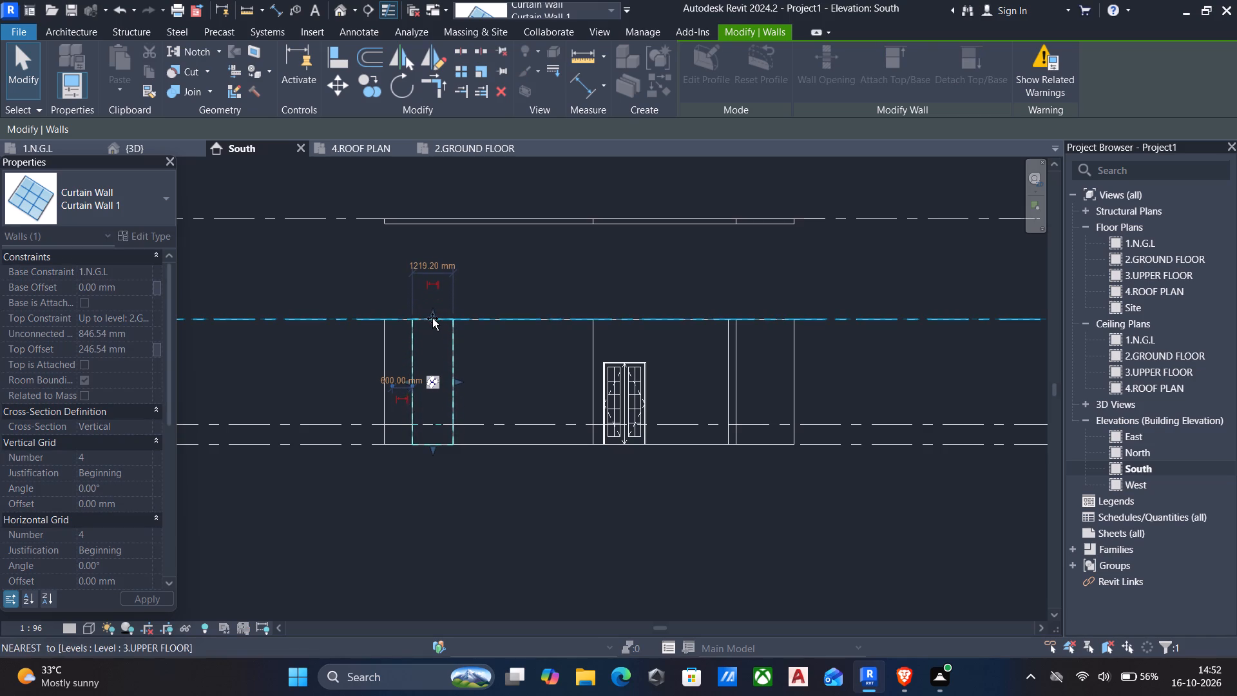
pyautogui.moveTo(432, 318); pyautogui.dragTo(432, 316)
pyautogui.press('Escape')
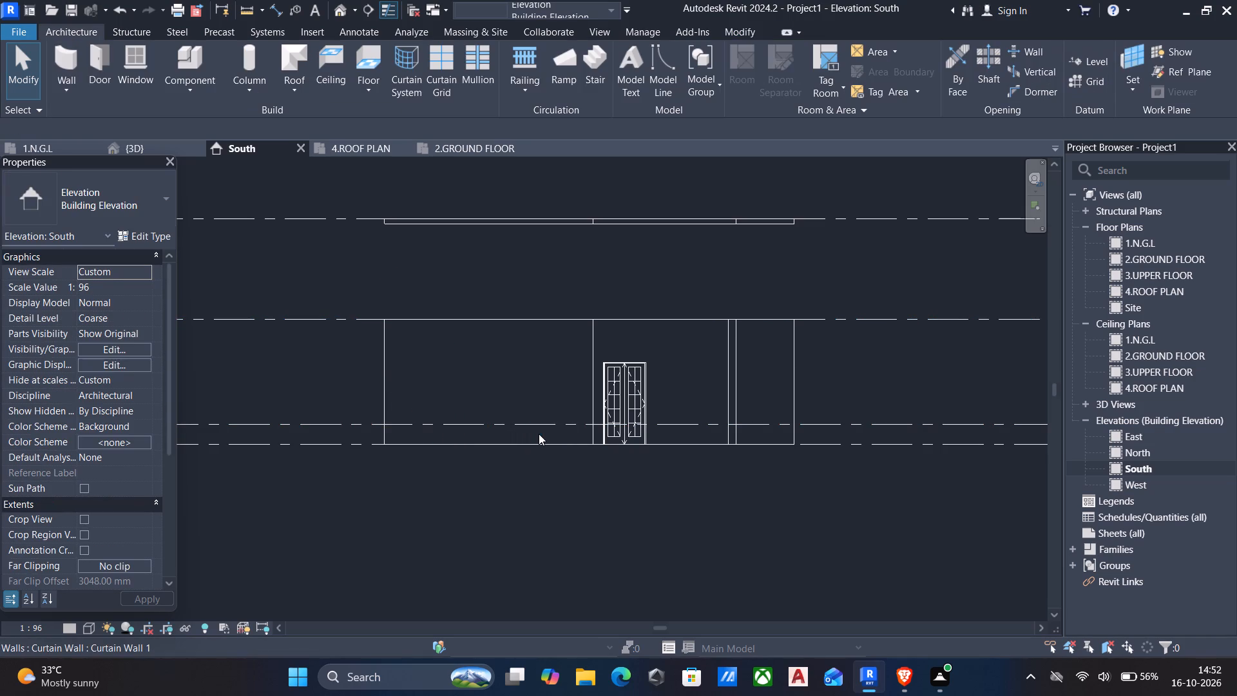
# Stretch the top of the curtain wall segment nearer the double door up to level 3.UPPER FLOOR.
pyautogui.click(530, 432)
pyautogui.moveTo(548, 417); pyautogui.dragTo(553, 412)
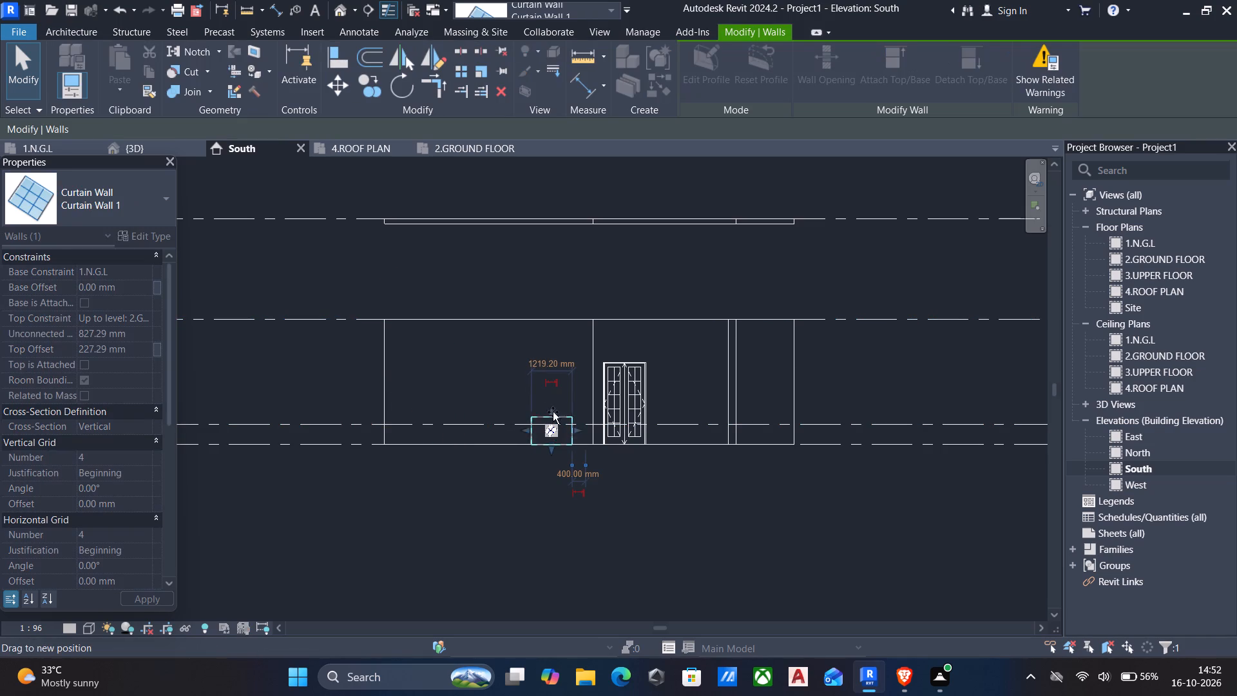
pyautogui.moveTo(553, 412); pyautogui.dragTo(537, 321)
pyautogui.press('Escape')
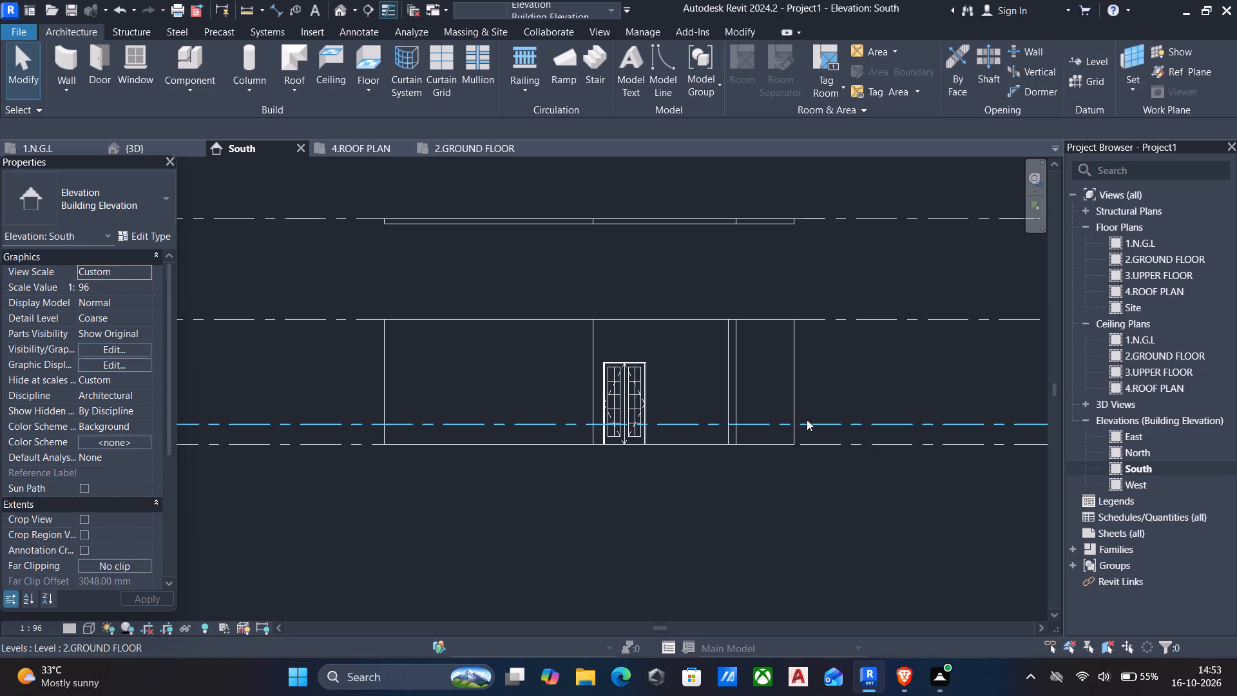
# In the 3D view, cut the large room's front 9" wall with the curtain wall segment farther from the double door.
pyautogui.scroll(-1, 881, 411)
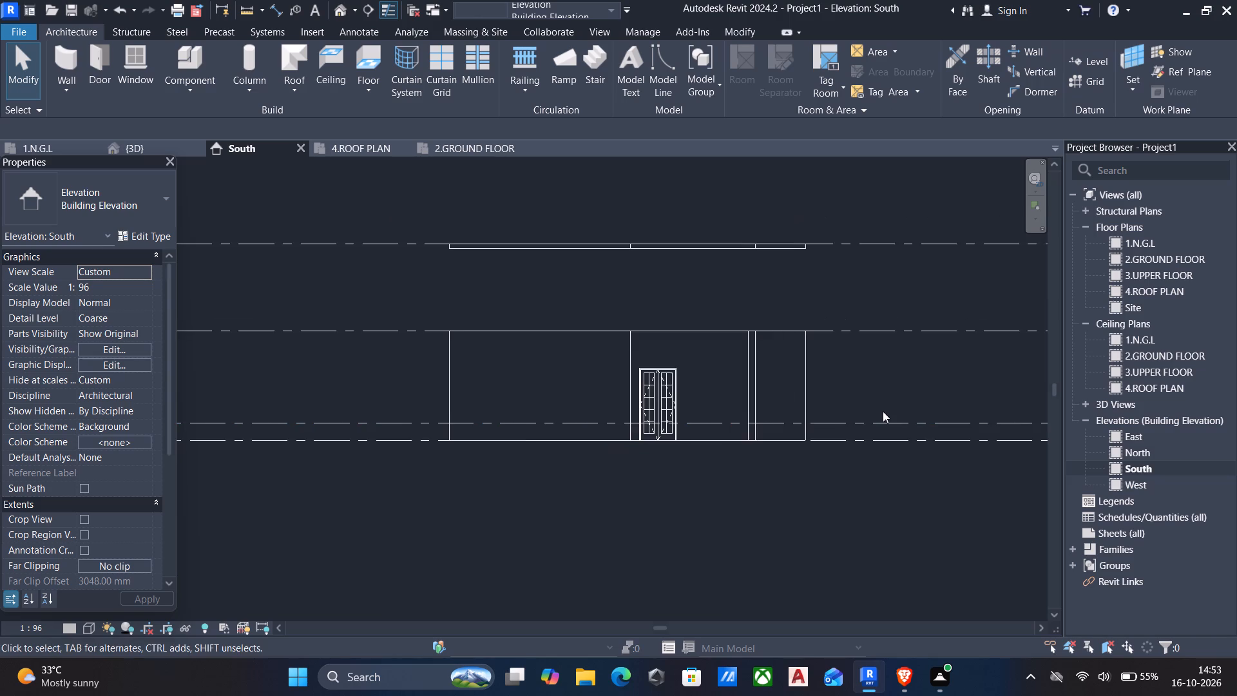
pyautogui.keyDown('shift'); pyautogui.middleClick(859, 419); pyautogui.keyUp('shift')
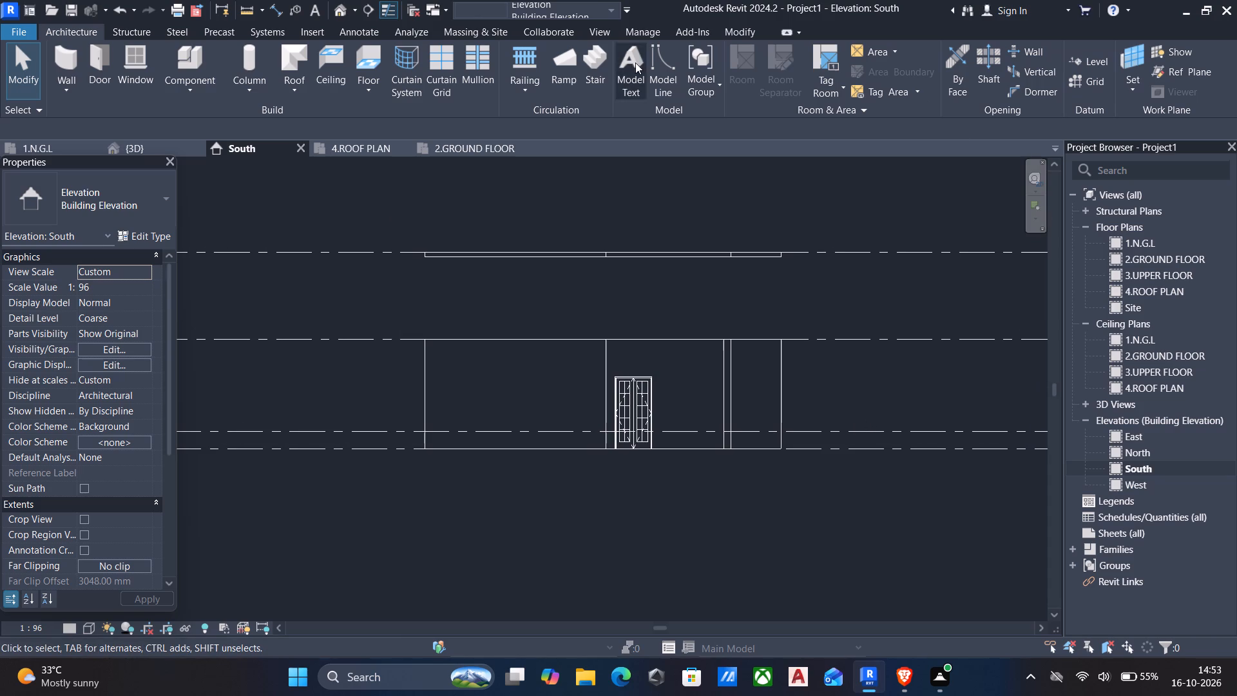
pyautogui.click(347, 14)
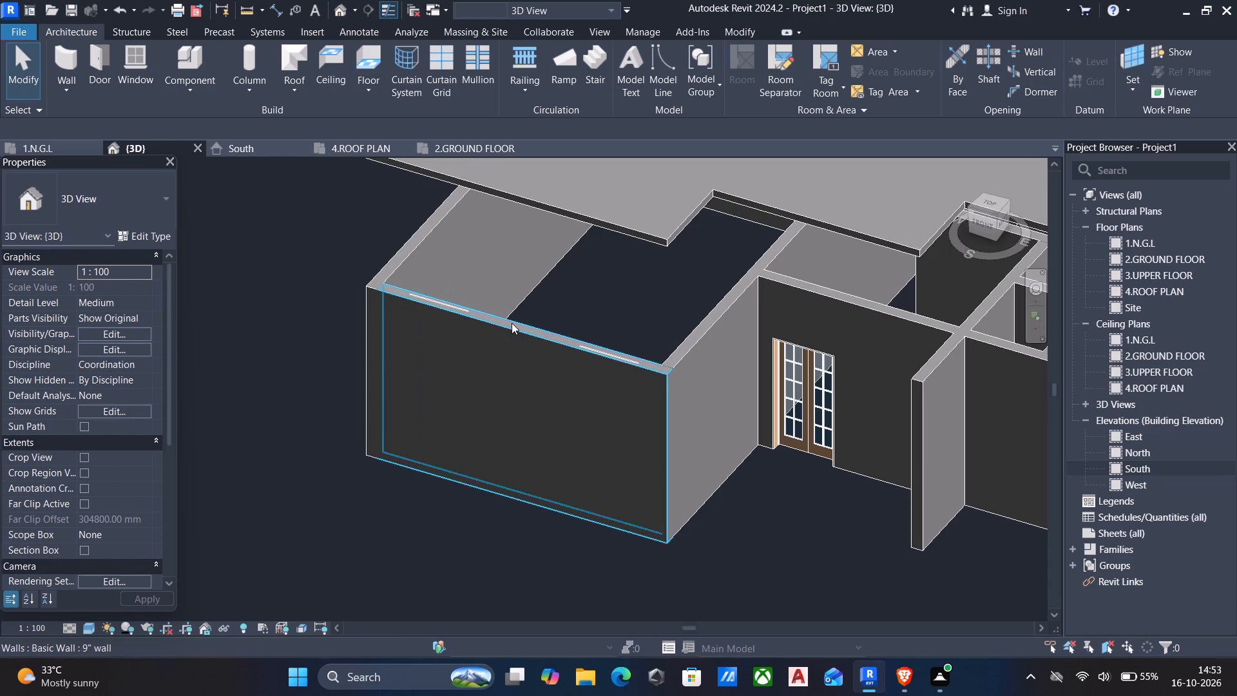
pyautogui.press('l')
pyautogui.press('i')
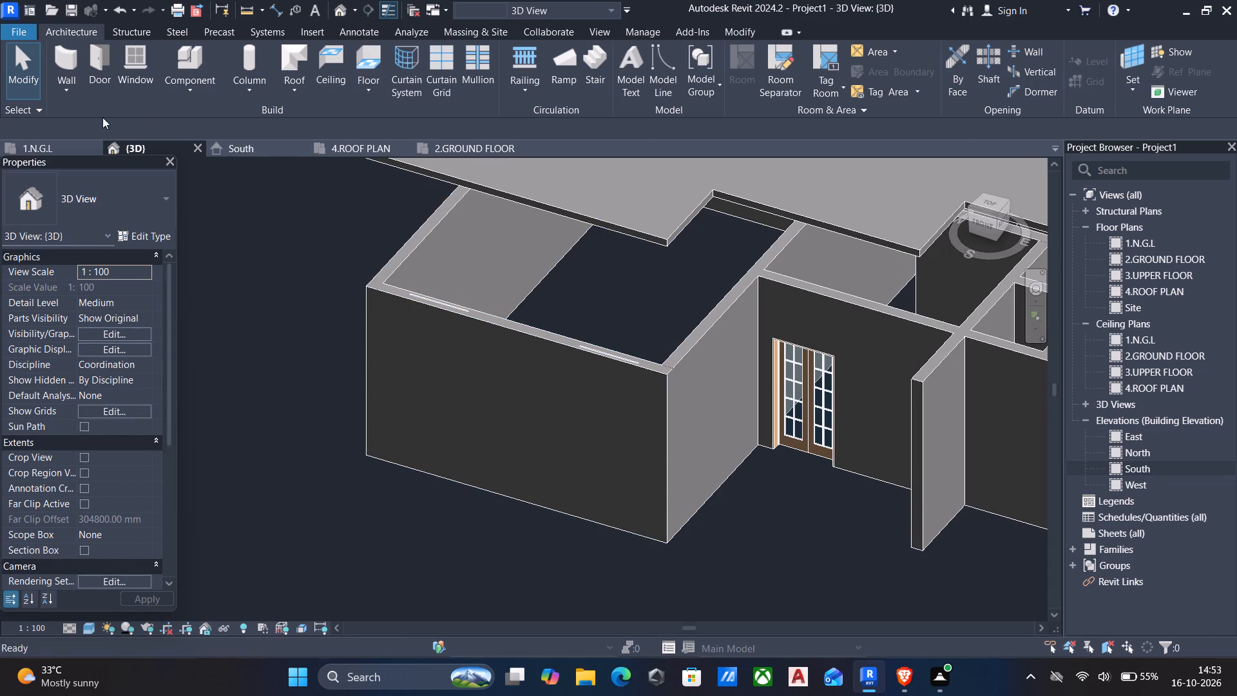
pyautogui.click(166, 72)
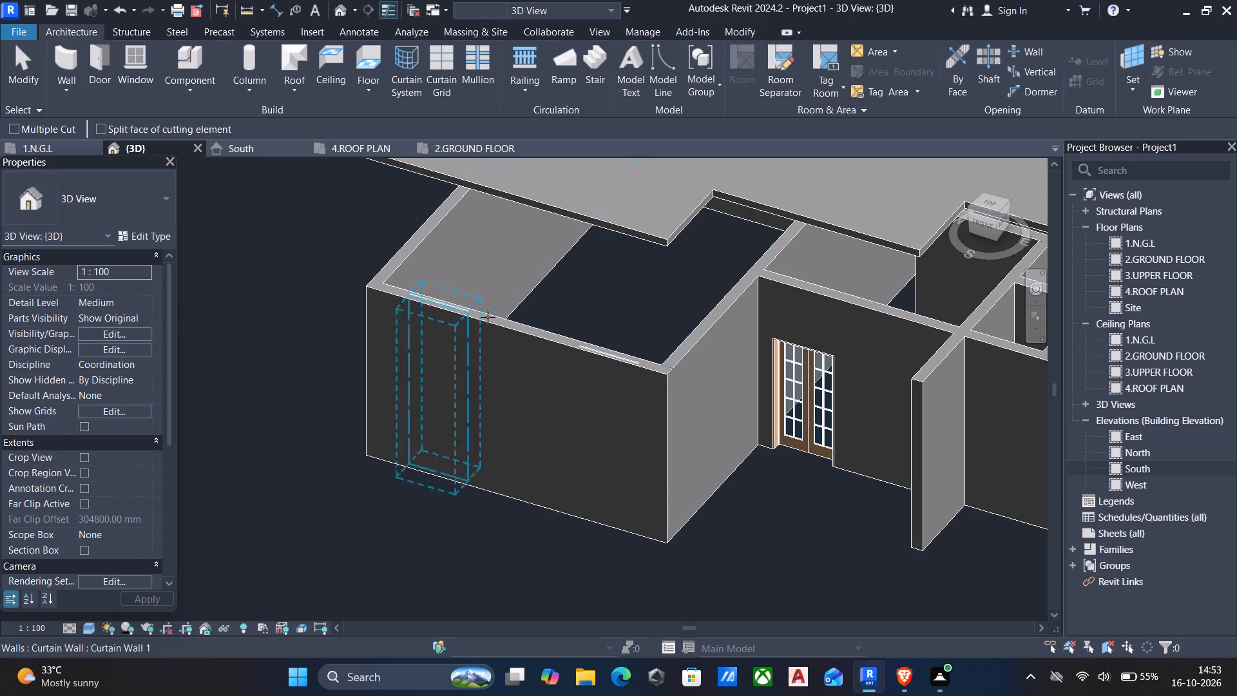
pyautogui.click(533, 334)
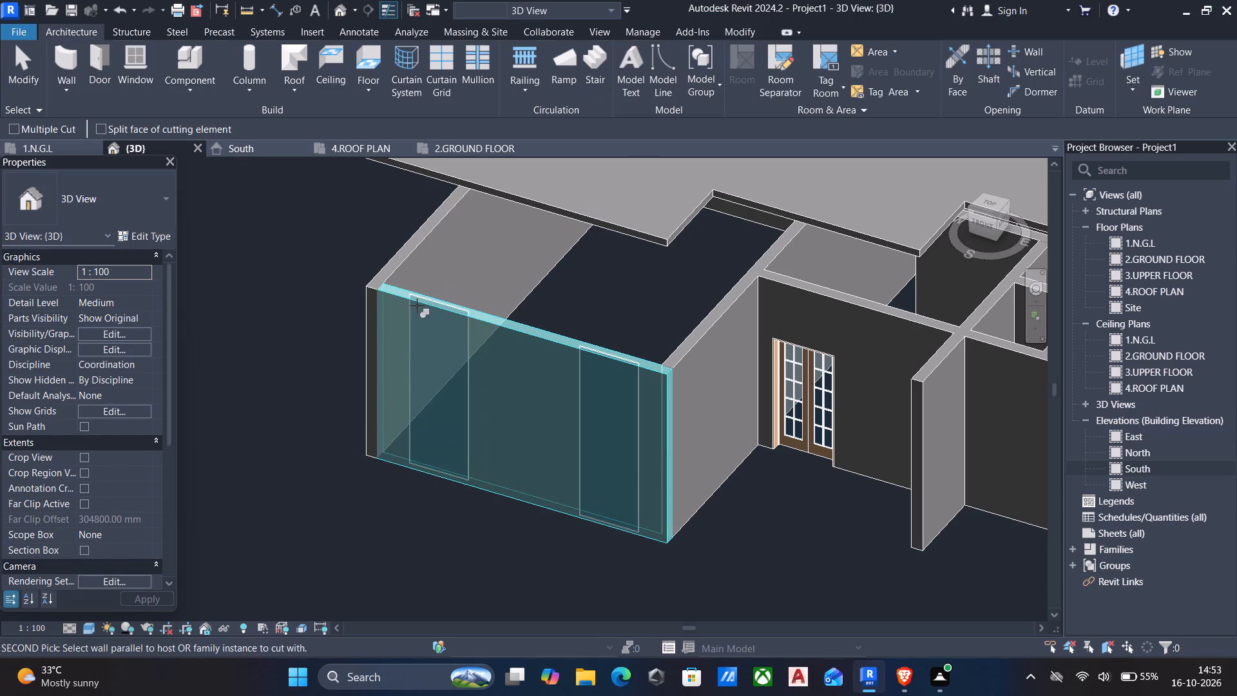
pyautogui.click(438, 302)
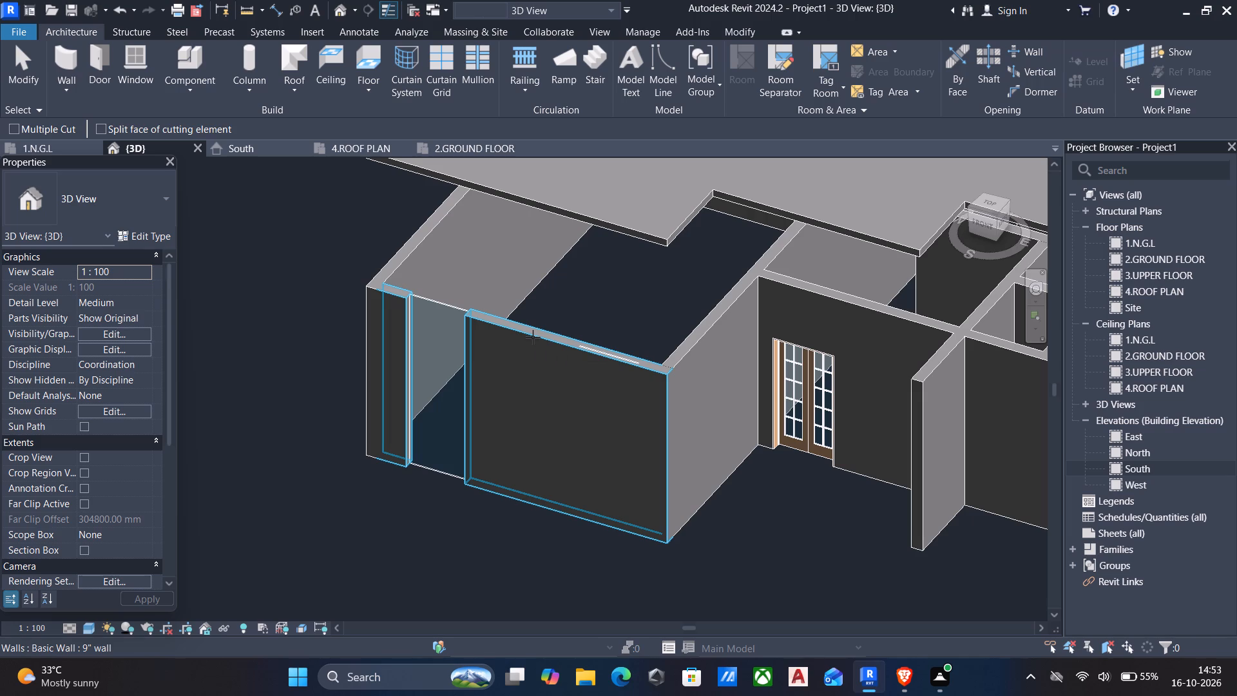
# Cut the same front 9" wall with the curtain wall segment nearer the double door.
pyautogui.click(533, 337)
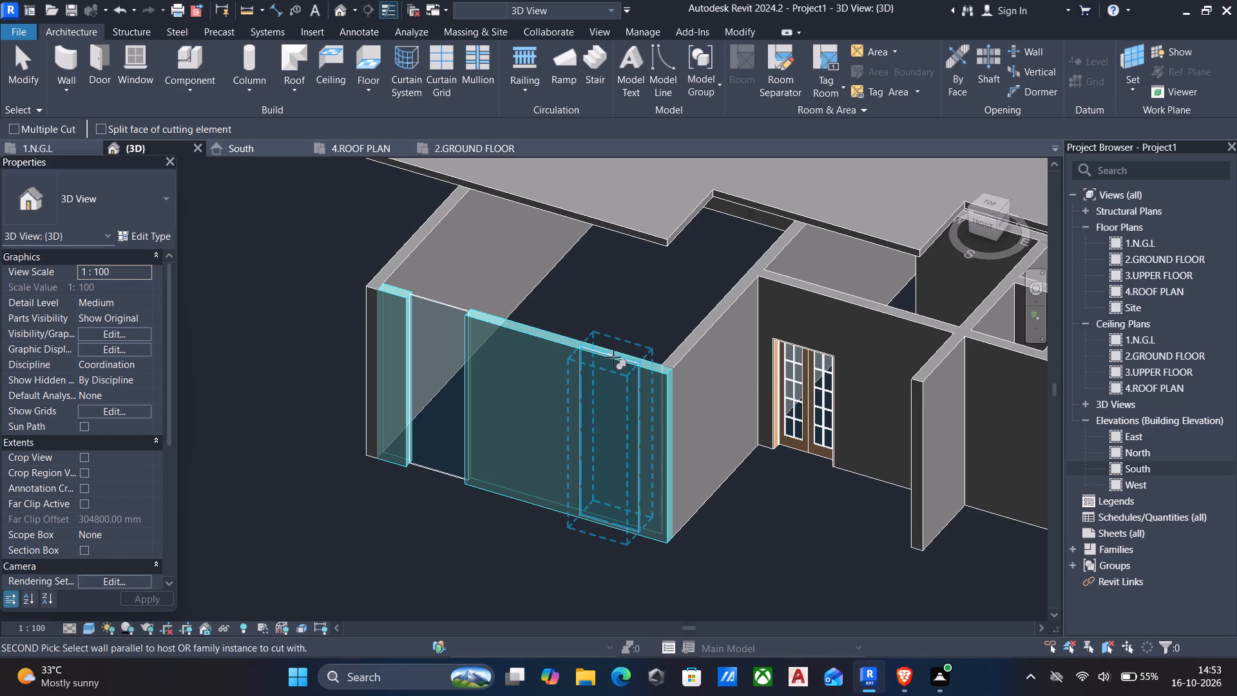
pyautogui.click(613, 357)
pyautogui.press('Escape')
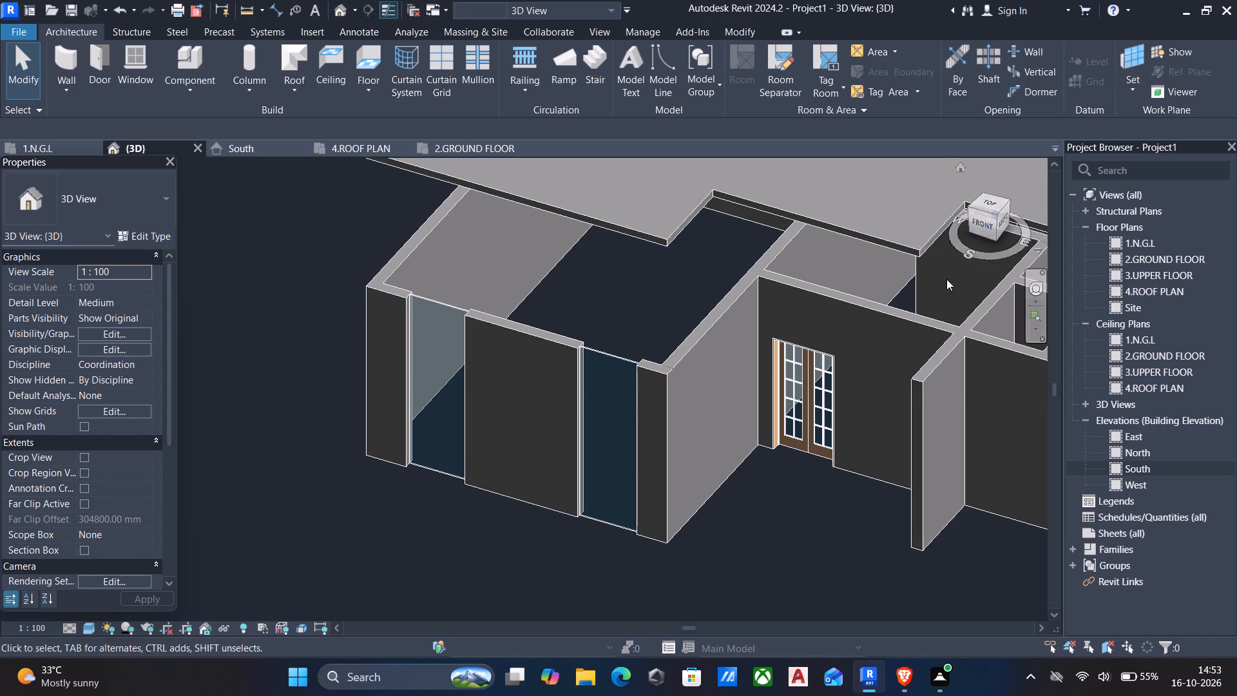
# From the front of the 3D view, set the base offset of the curtain wall nearer the double door to 3'.
pyautogui.keyDown('shift'); pyautogui.moveTo(830, 421); pyautogui.dragTo(879, 407, button='middle'); pyautogui.keyUp('shift')
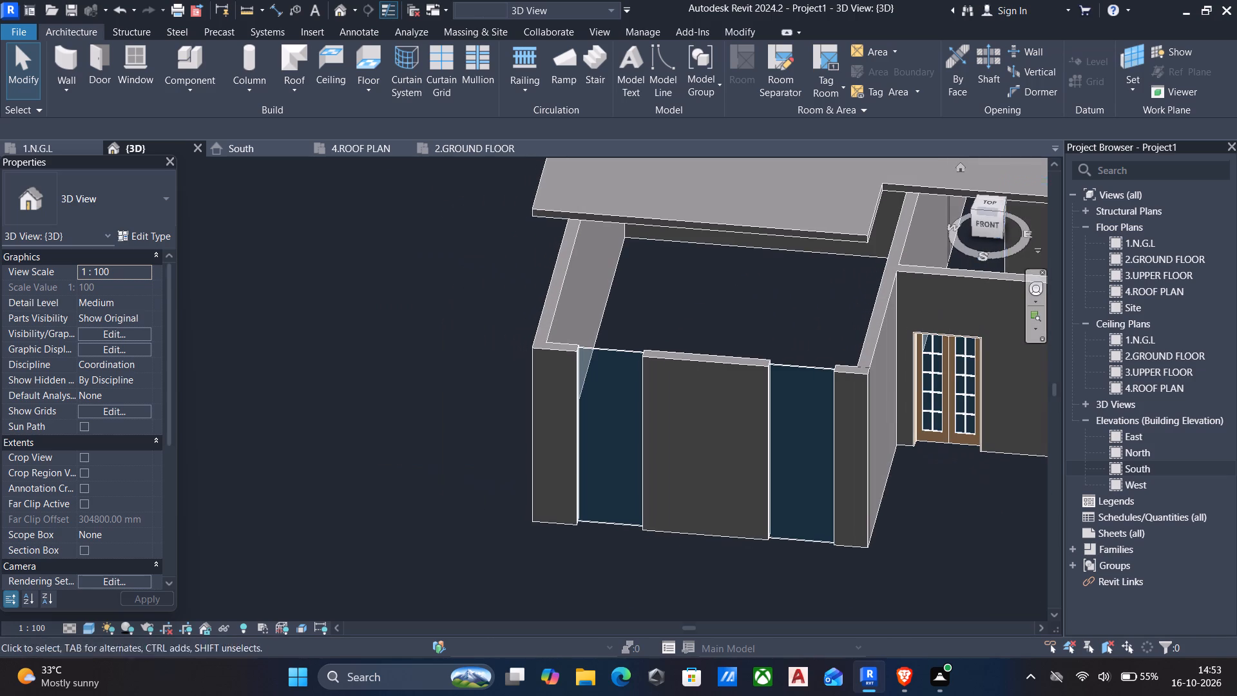
pyautogui.click(984, 225)
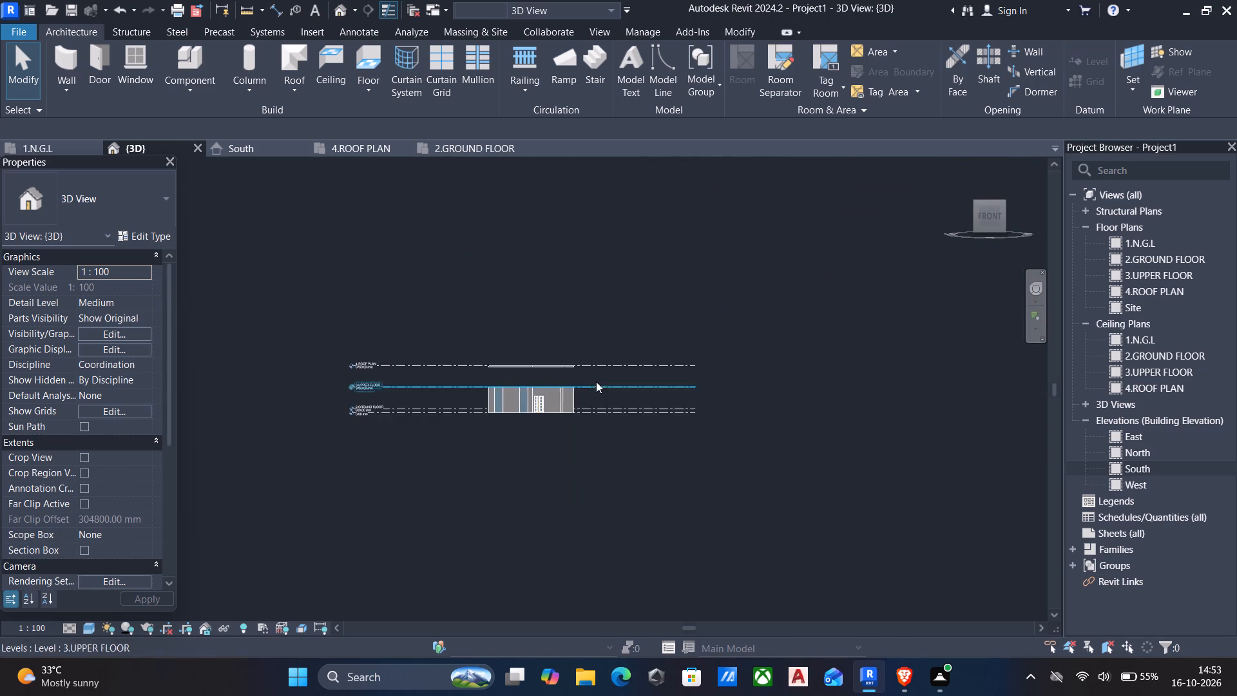
pyautogui.scroll(4, 560, 408)
pyautogui.moveTo(442, 428); pyautogui.dragTo(497, 428, button='middle')
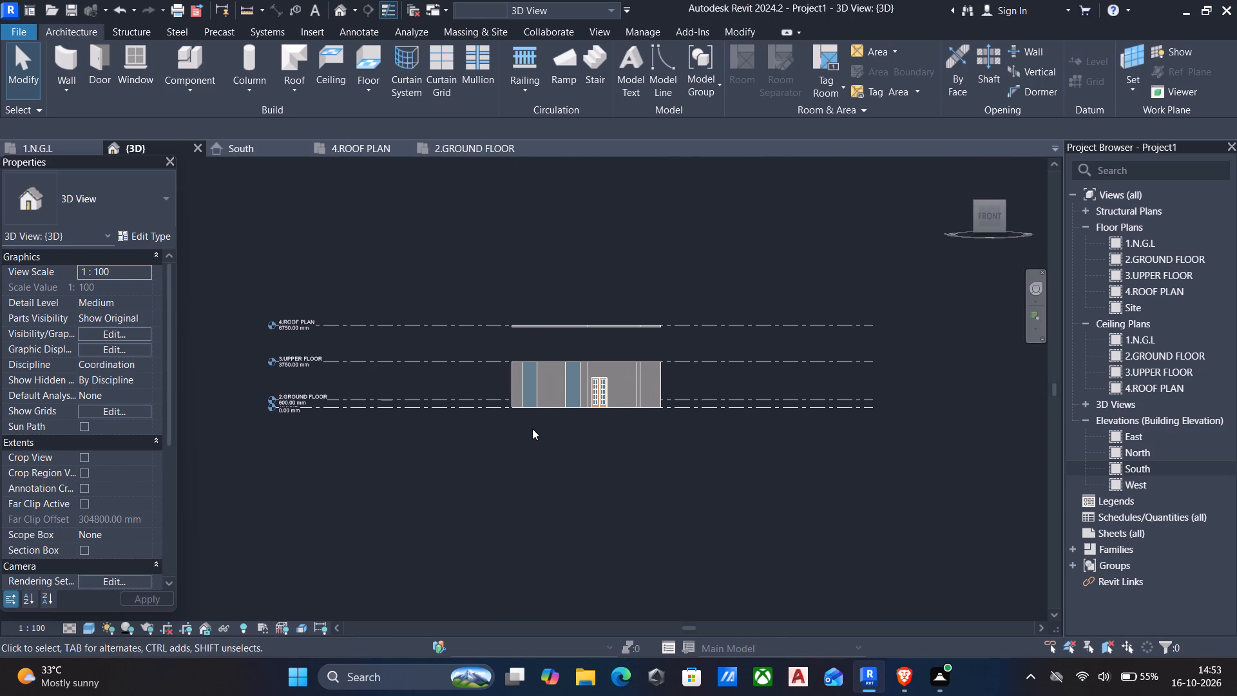
pyautogui.scroll(3, 532, 429)
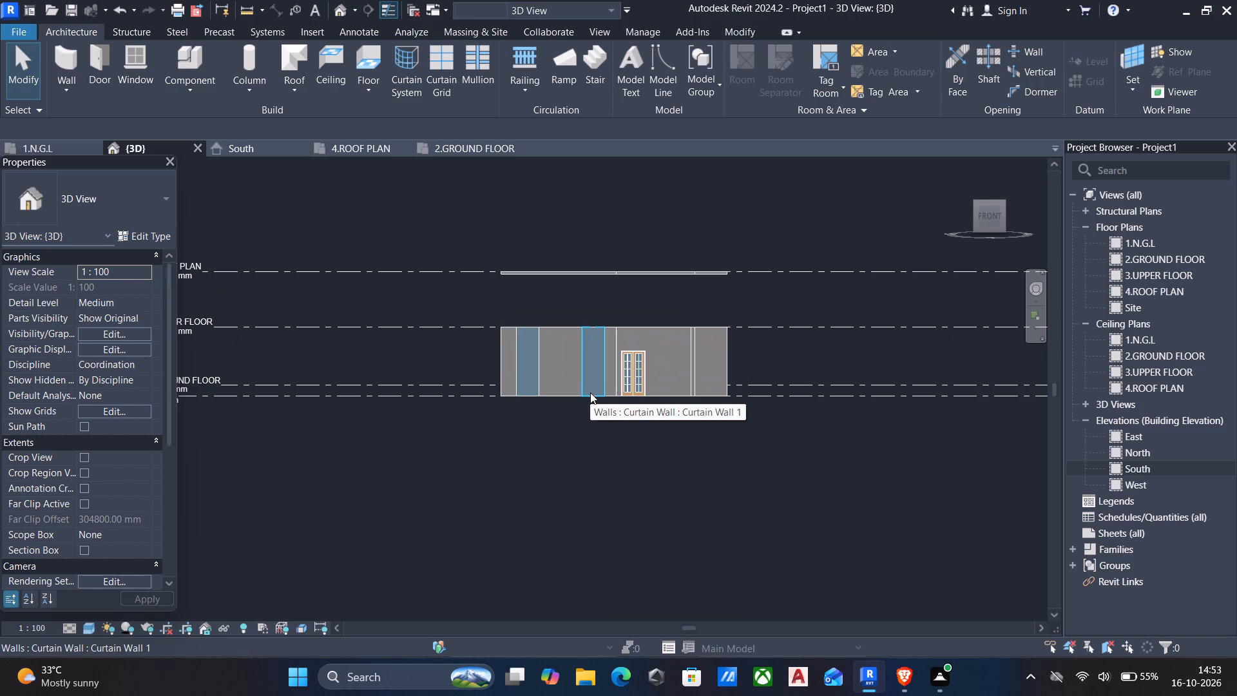
pyautogui.click(590, 392)
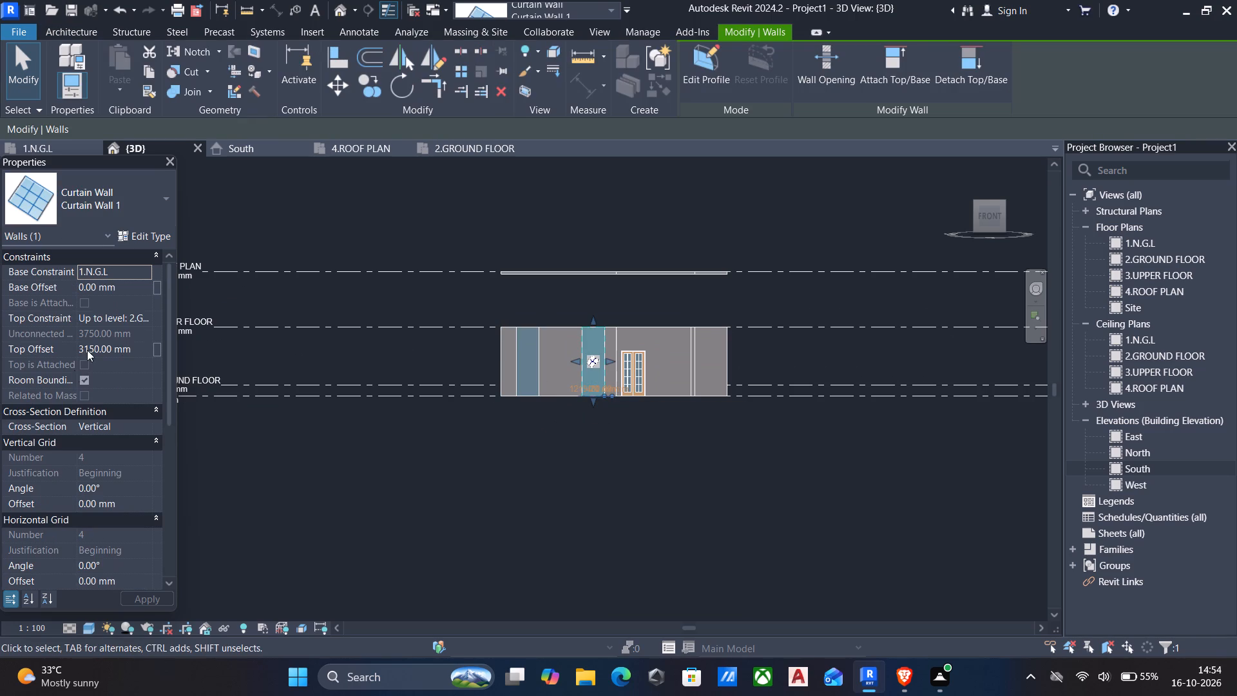
pyautogui.click(141, 288)
pyautogui.write("3'")
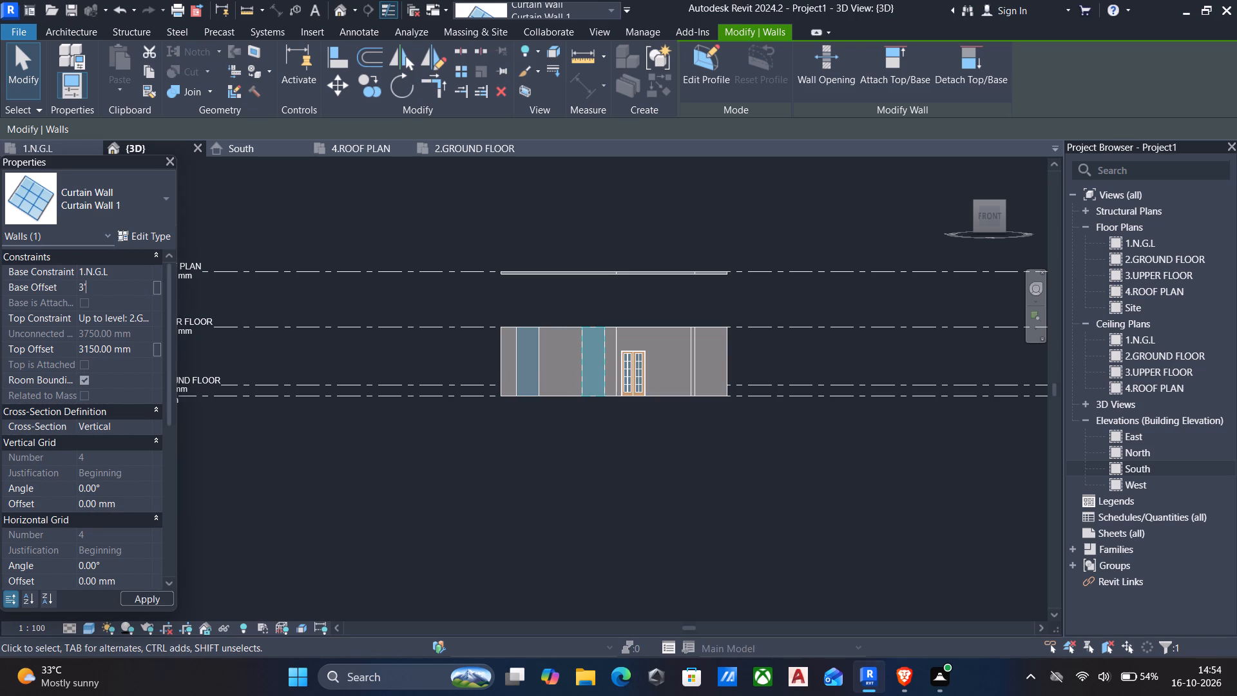
pyautogui.press('Return')
# Set the base offset of the curtain wall farther from the double door to 3'.
pyautogui.click(533, 397)
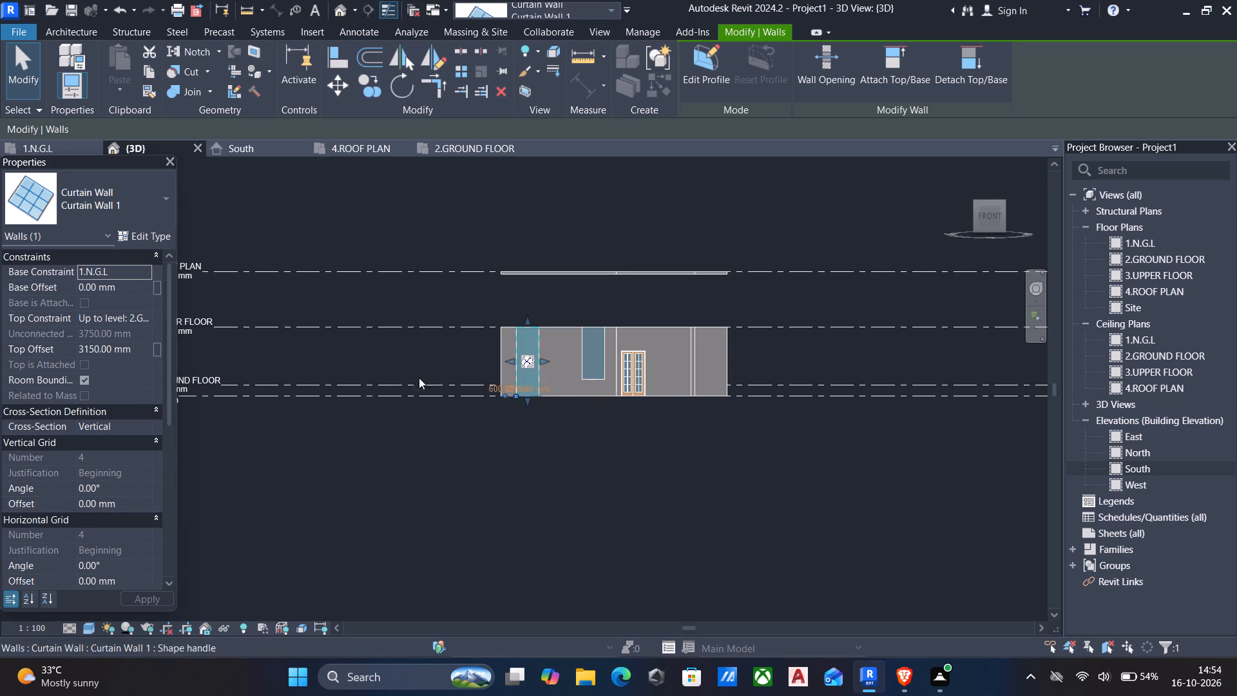
pyautogui.click(133, 281)
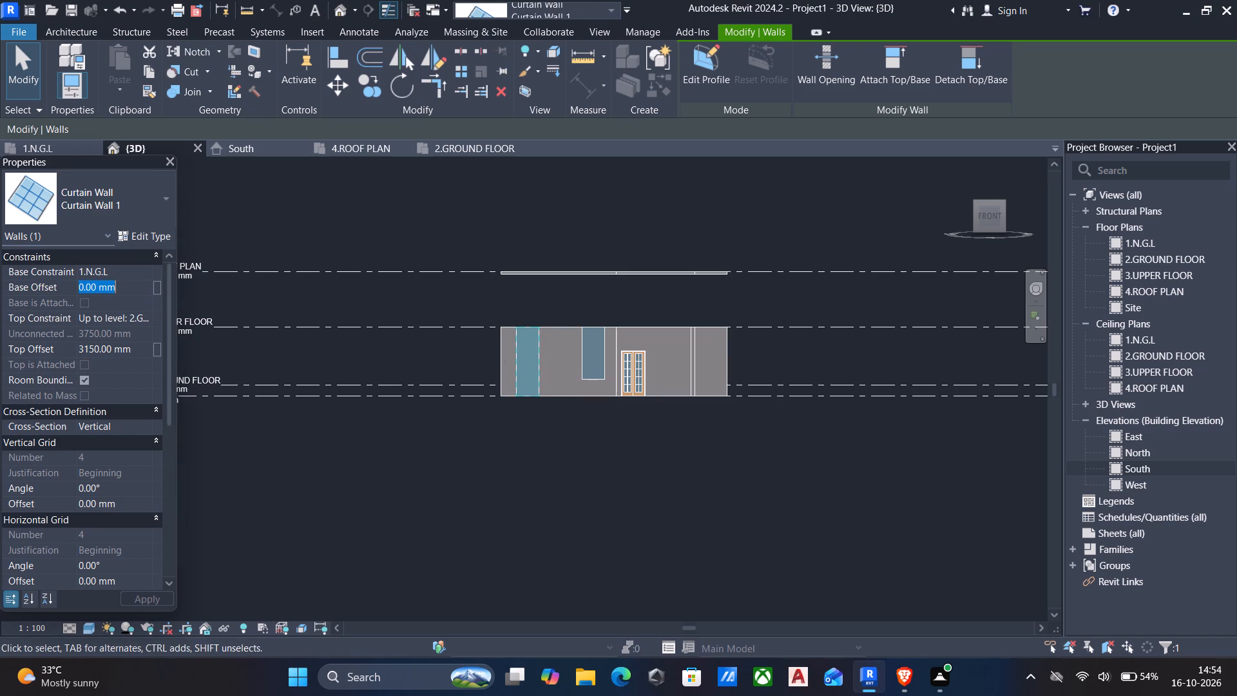
pyautogui.write("3'")
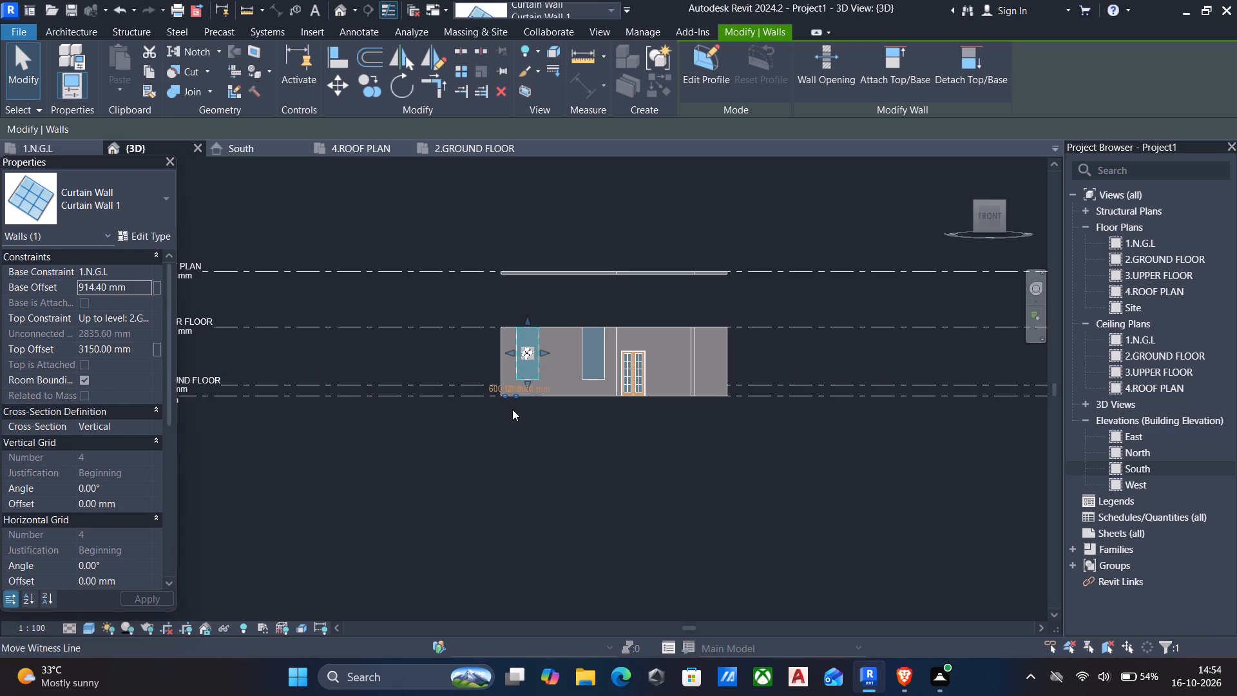
pyautogui.press('Escape')
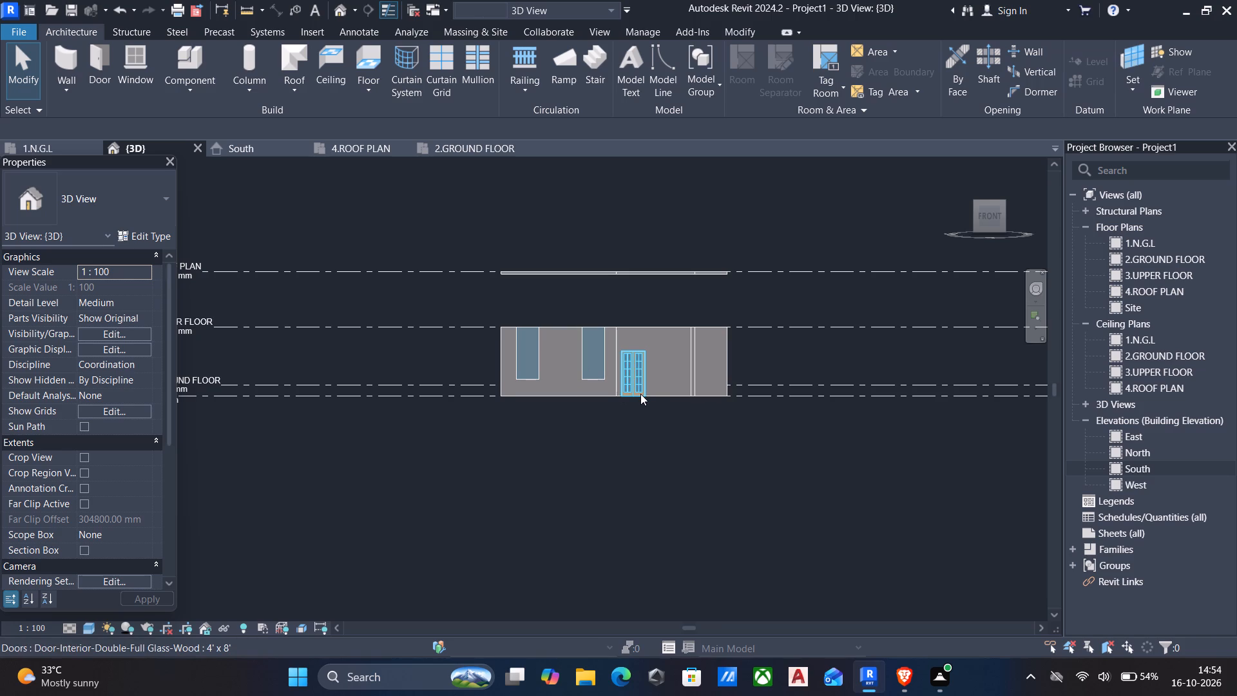
# Set the sill height of the 4' x 8' double glass-wood door to 2'.
pyautogui.click(640, 394)
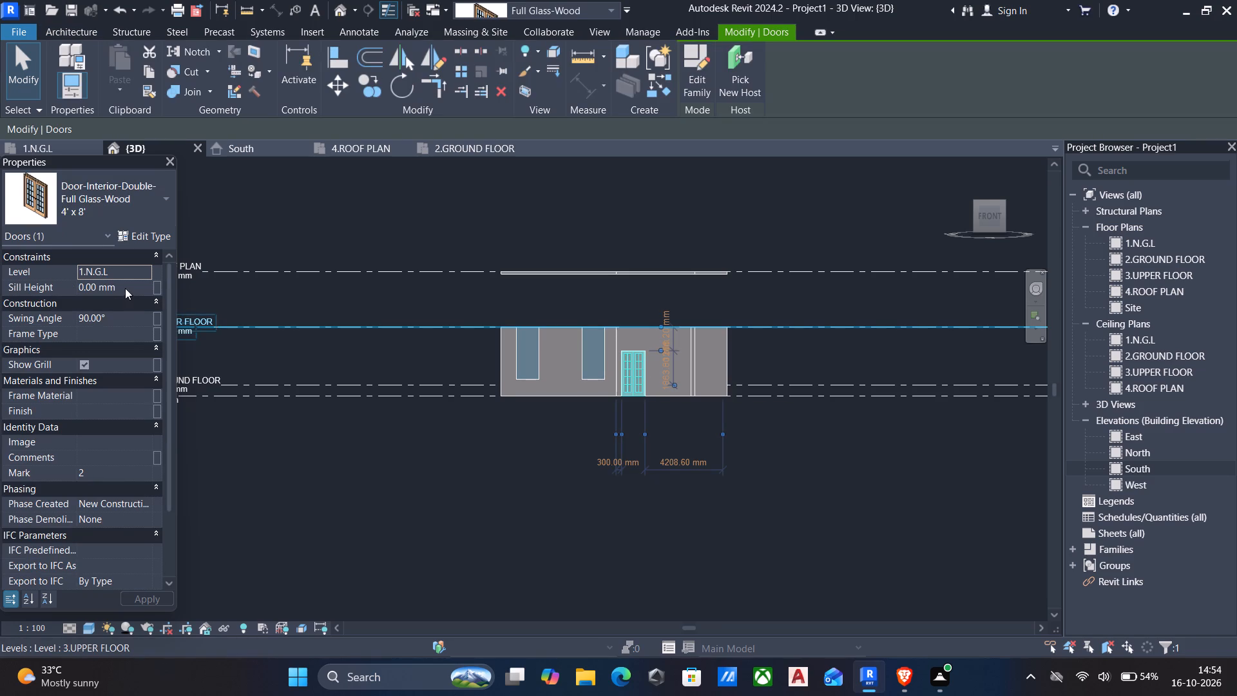
pyautogui.click(125, 288)
pyautogui.press('3')
pyautogui.press('BackSpace')
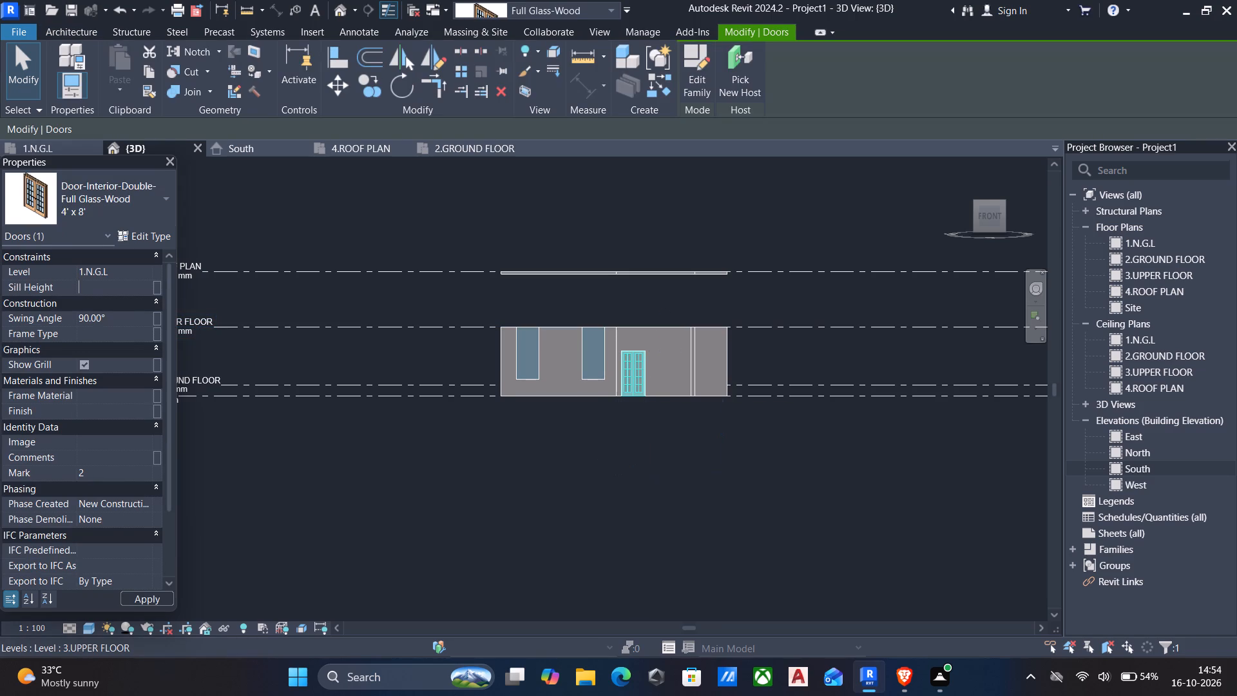
pyautogui.press('2')
pyautogui.press("'")
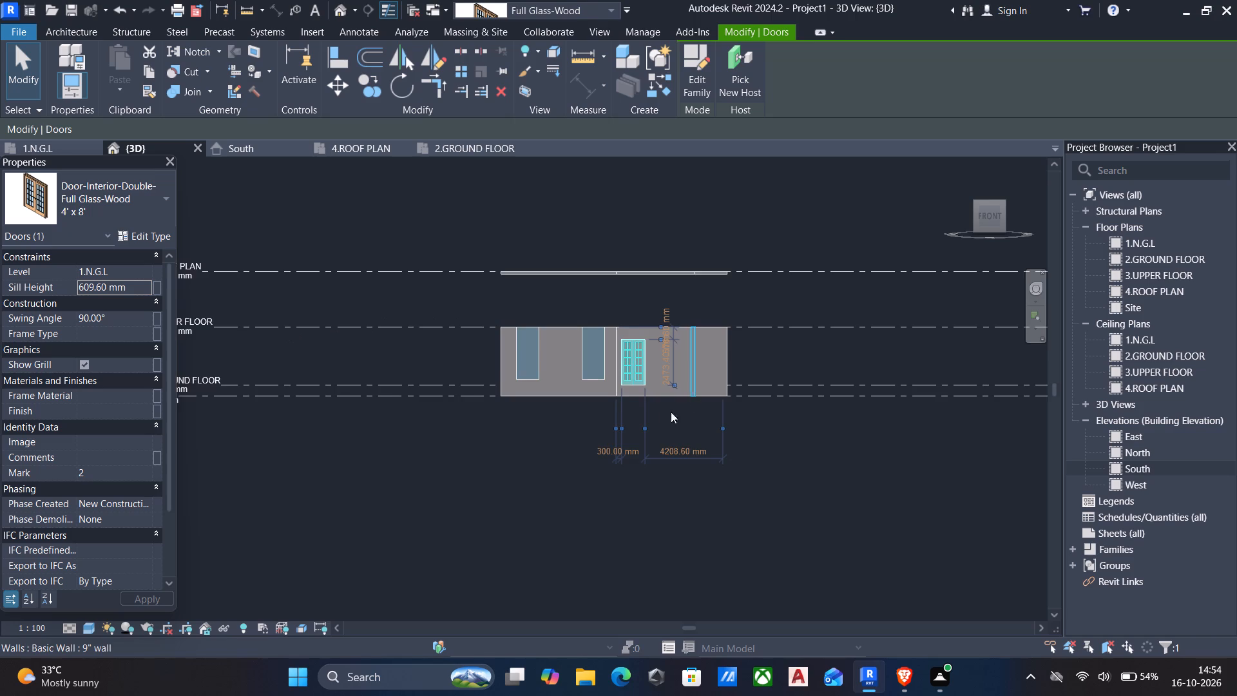
pyautogui.scroll(7, 646, 405)
pyautogui.press('Escape')
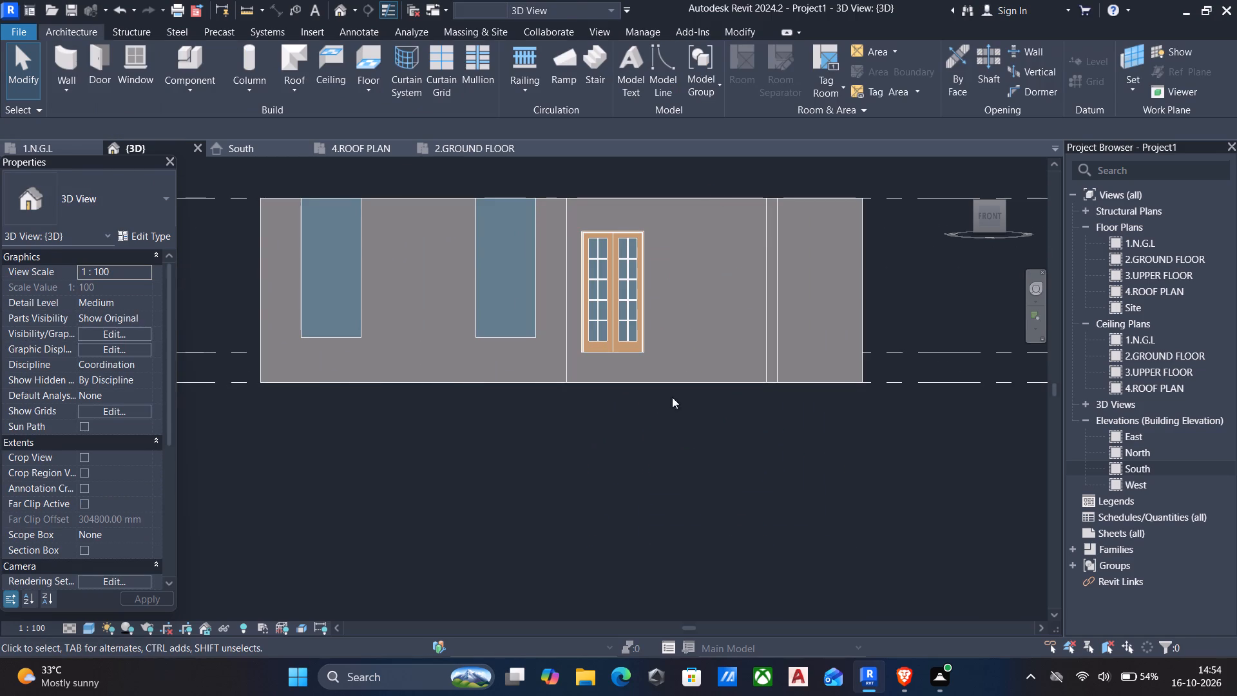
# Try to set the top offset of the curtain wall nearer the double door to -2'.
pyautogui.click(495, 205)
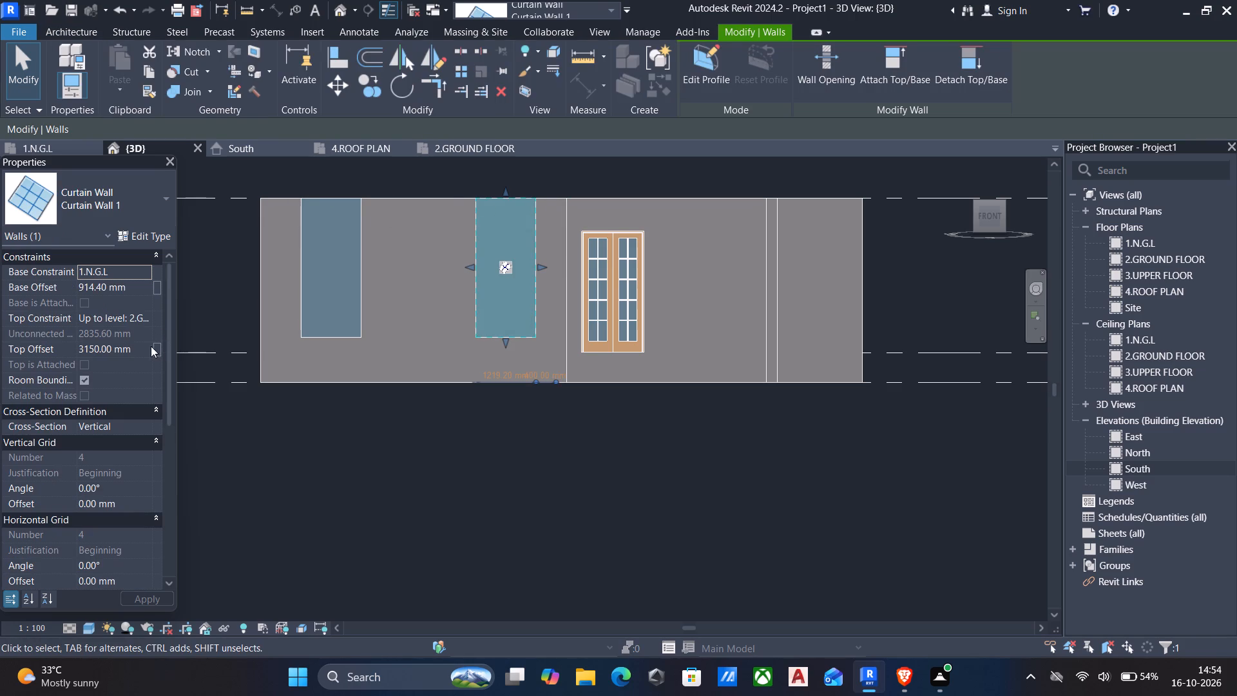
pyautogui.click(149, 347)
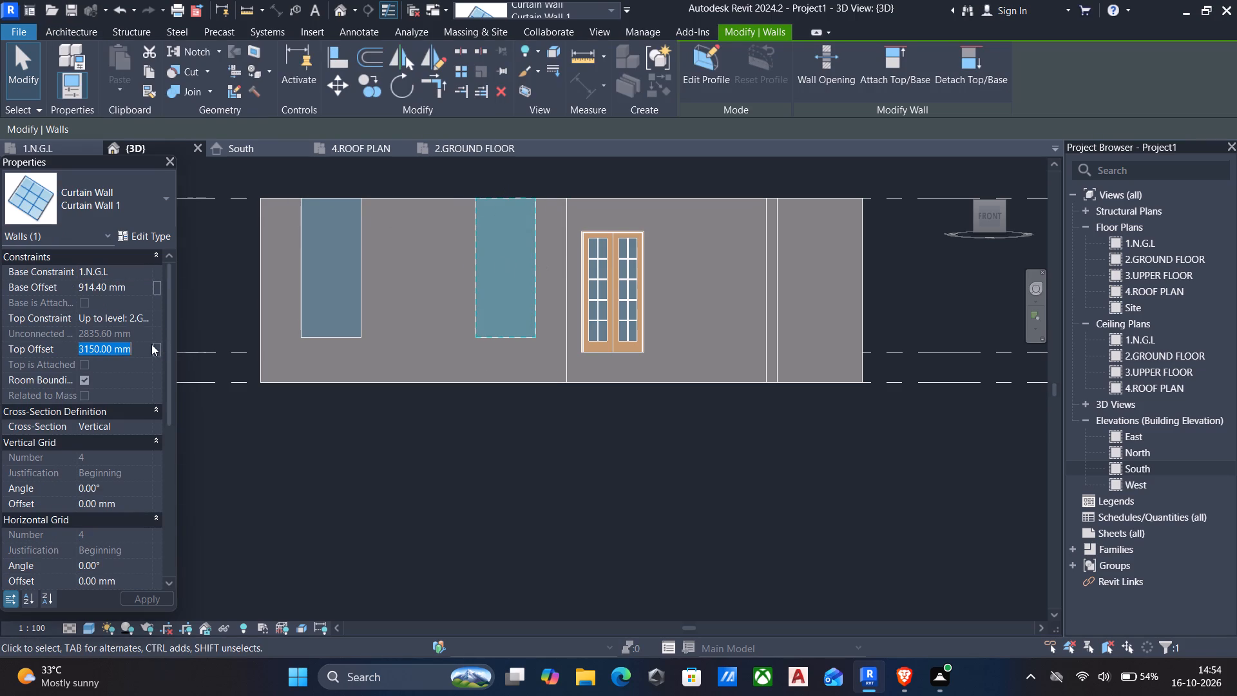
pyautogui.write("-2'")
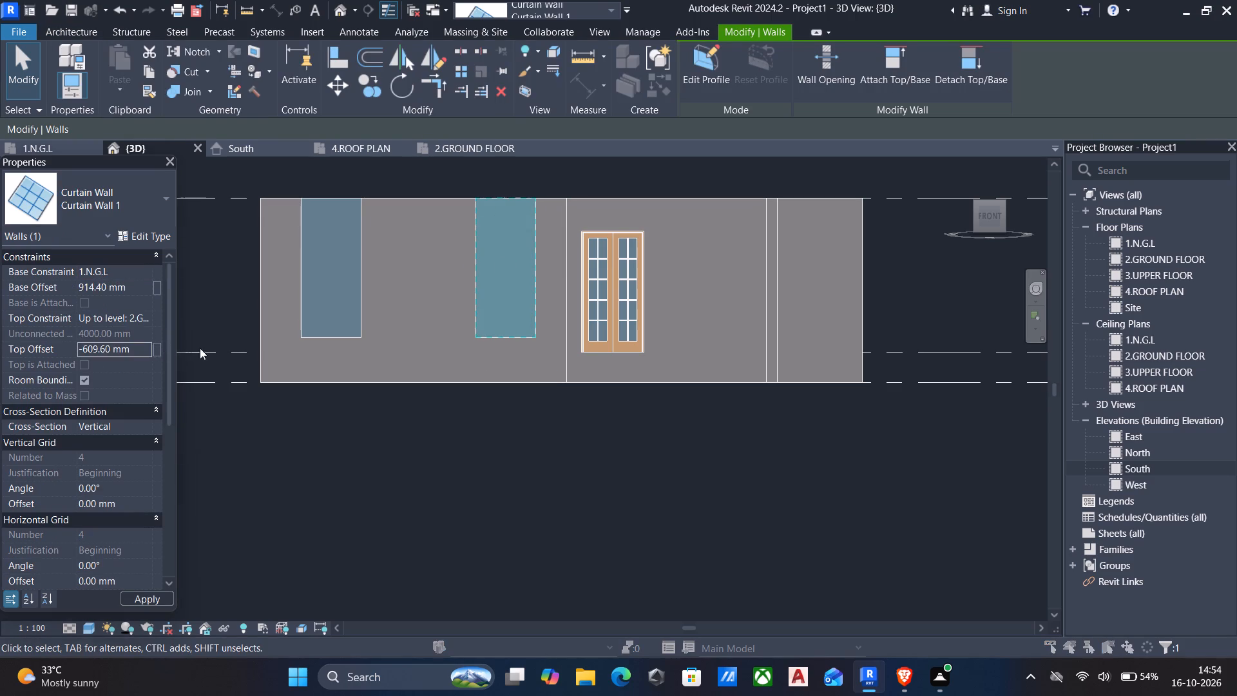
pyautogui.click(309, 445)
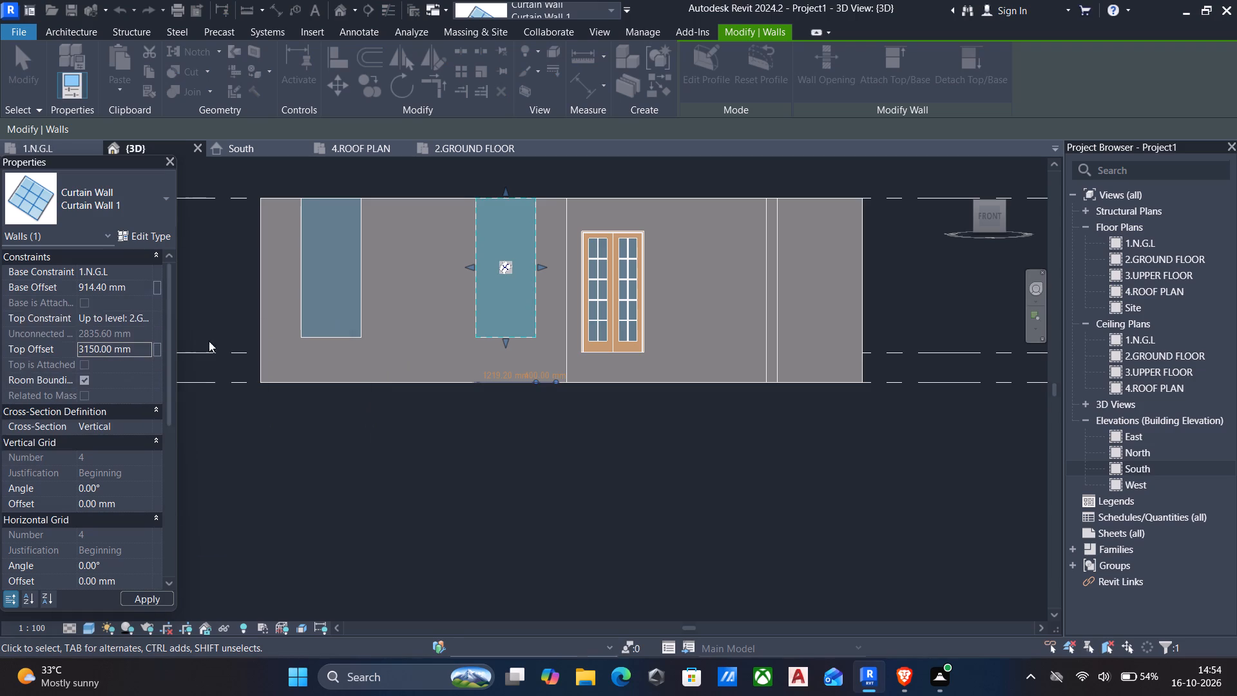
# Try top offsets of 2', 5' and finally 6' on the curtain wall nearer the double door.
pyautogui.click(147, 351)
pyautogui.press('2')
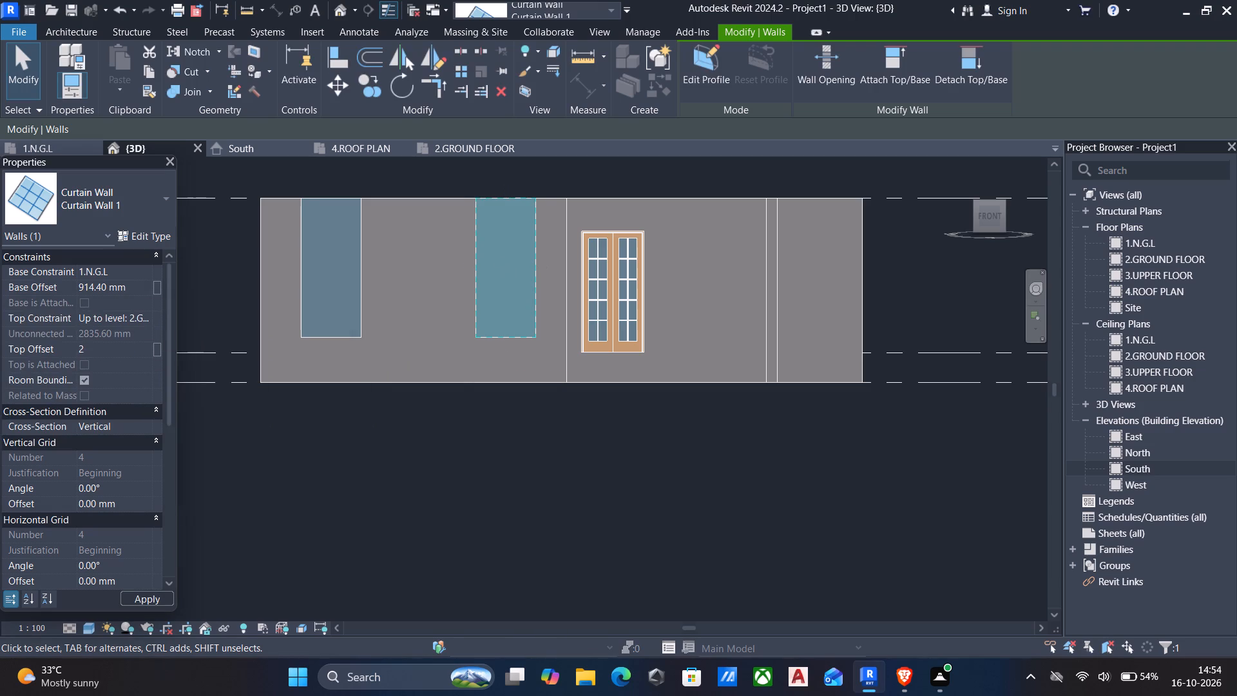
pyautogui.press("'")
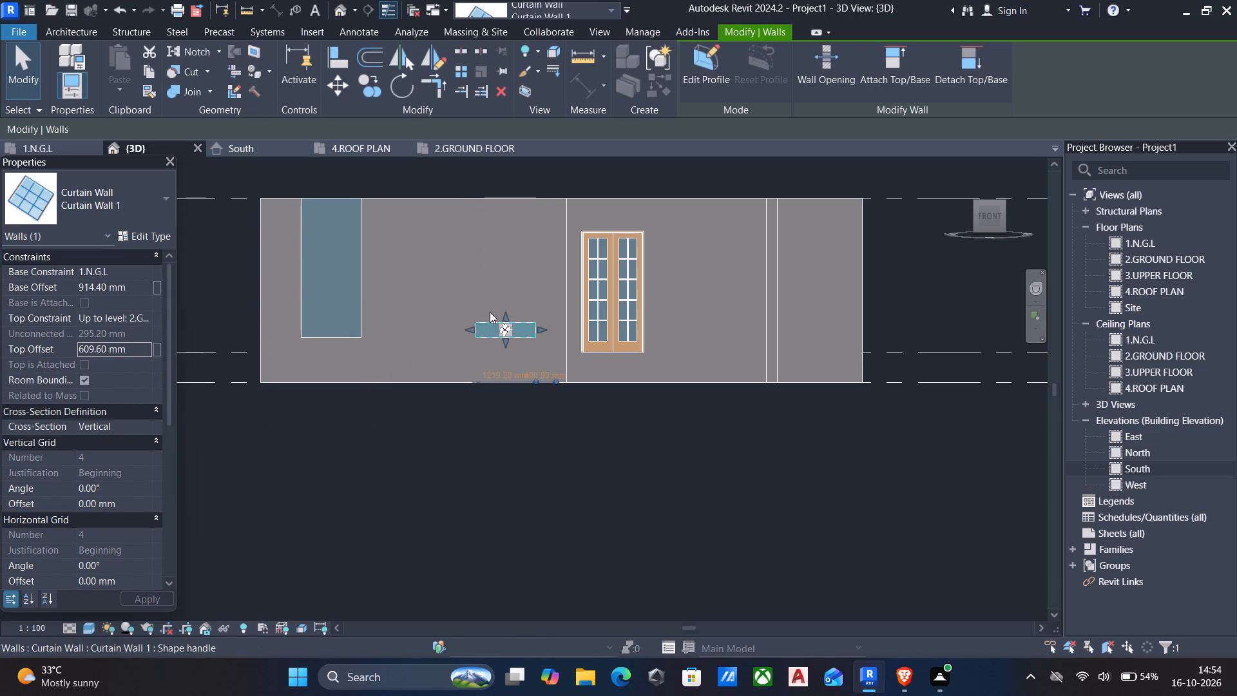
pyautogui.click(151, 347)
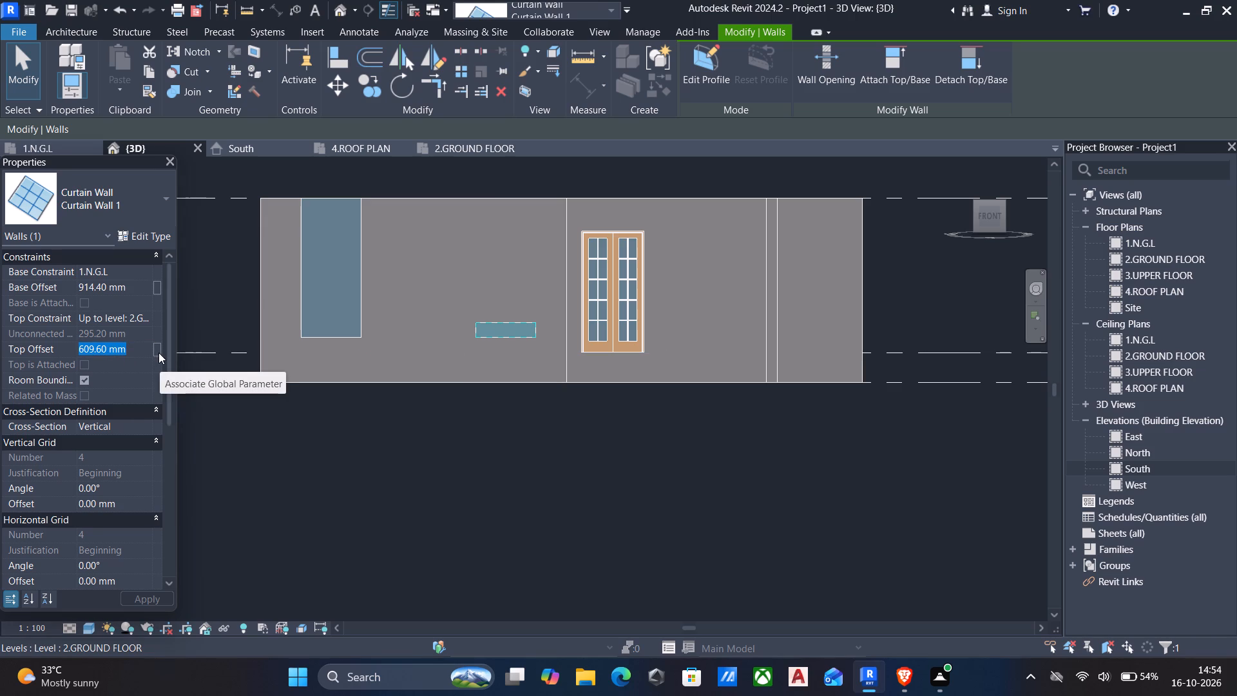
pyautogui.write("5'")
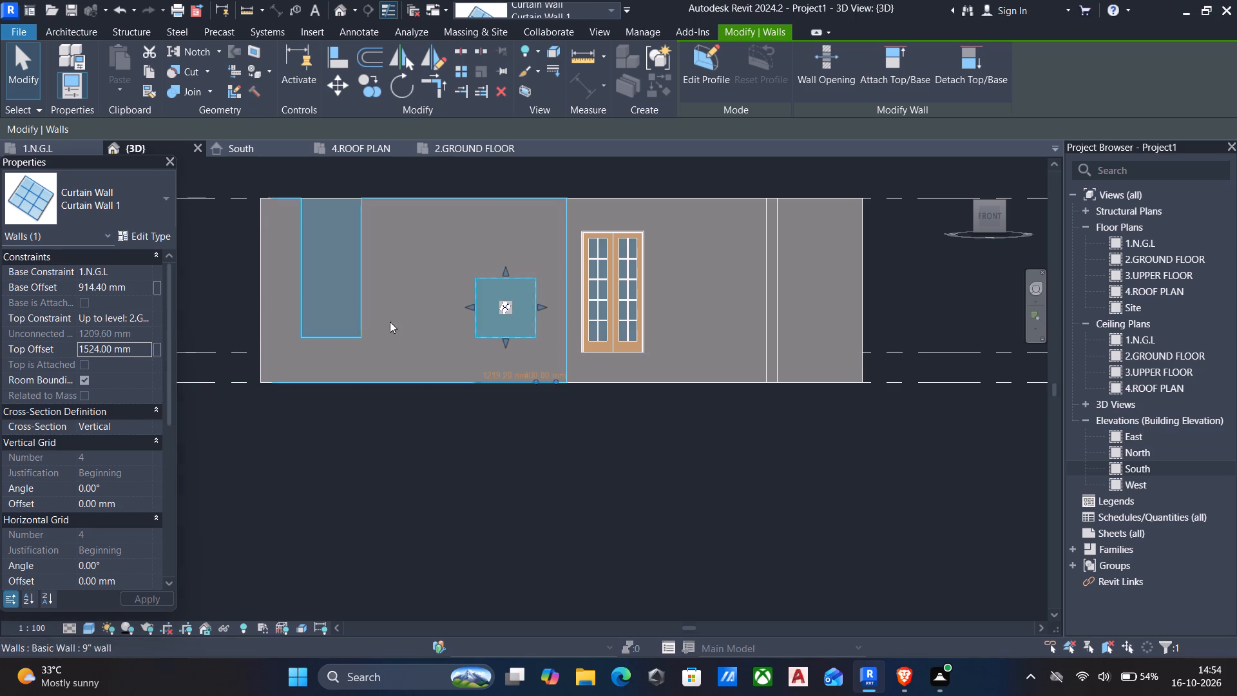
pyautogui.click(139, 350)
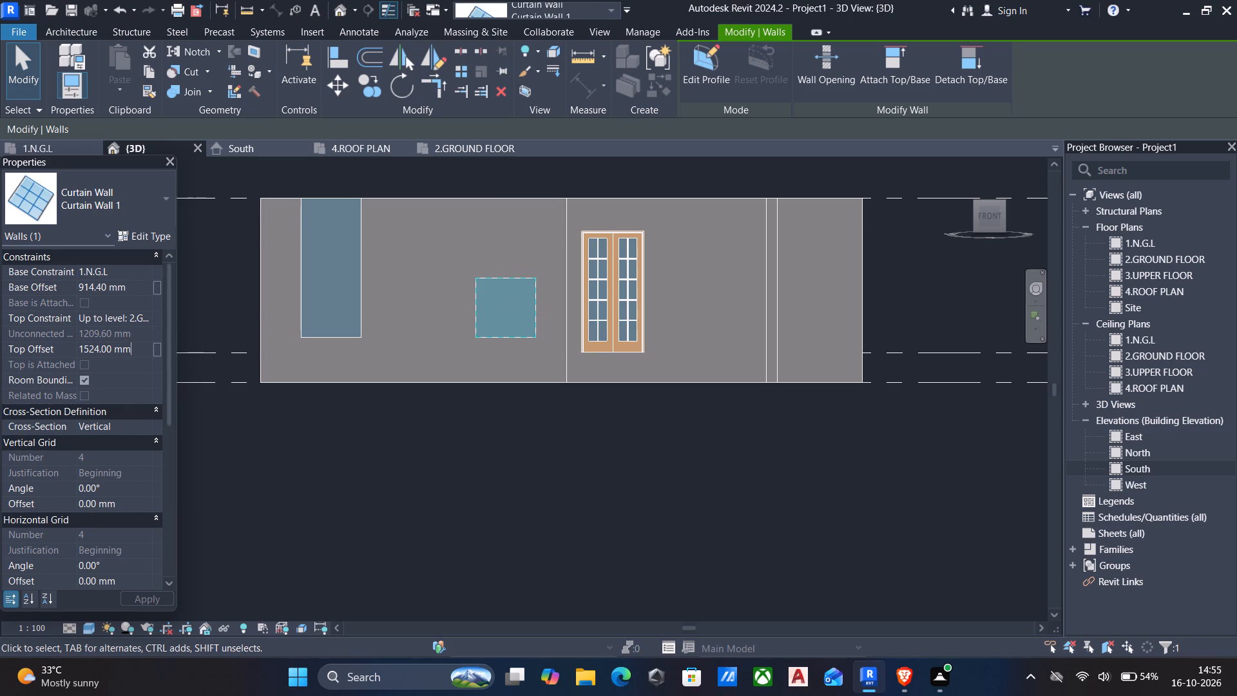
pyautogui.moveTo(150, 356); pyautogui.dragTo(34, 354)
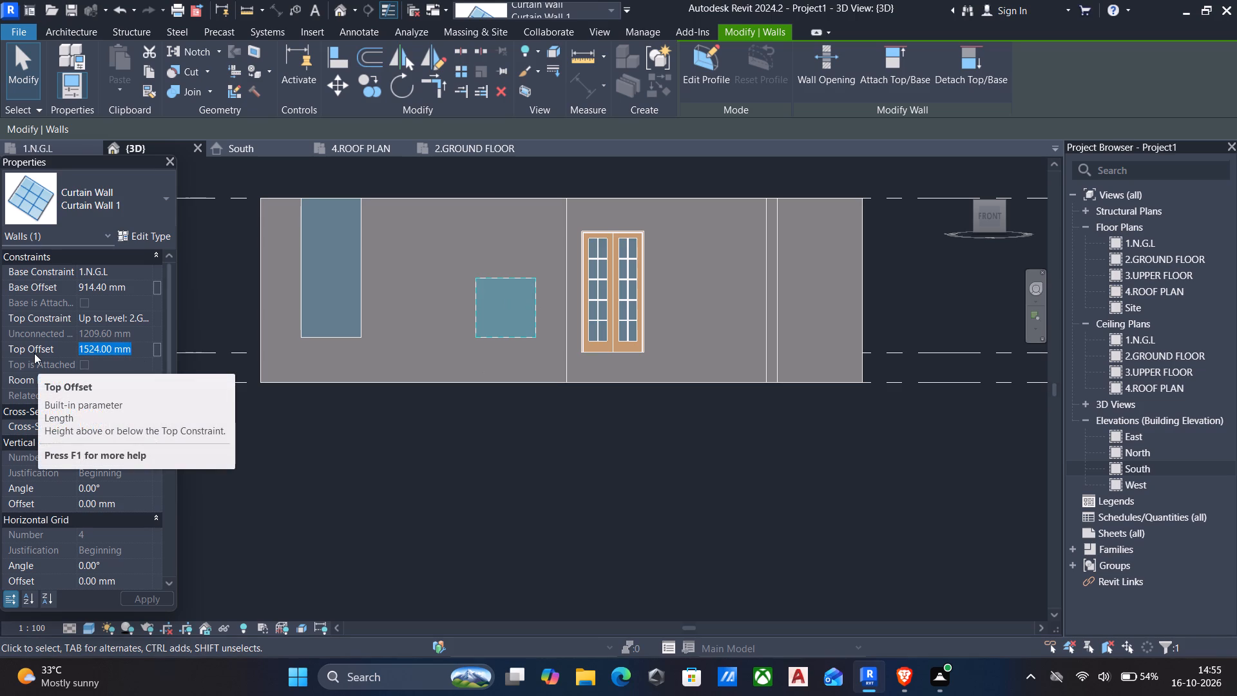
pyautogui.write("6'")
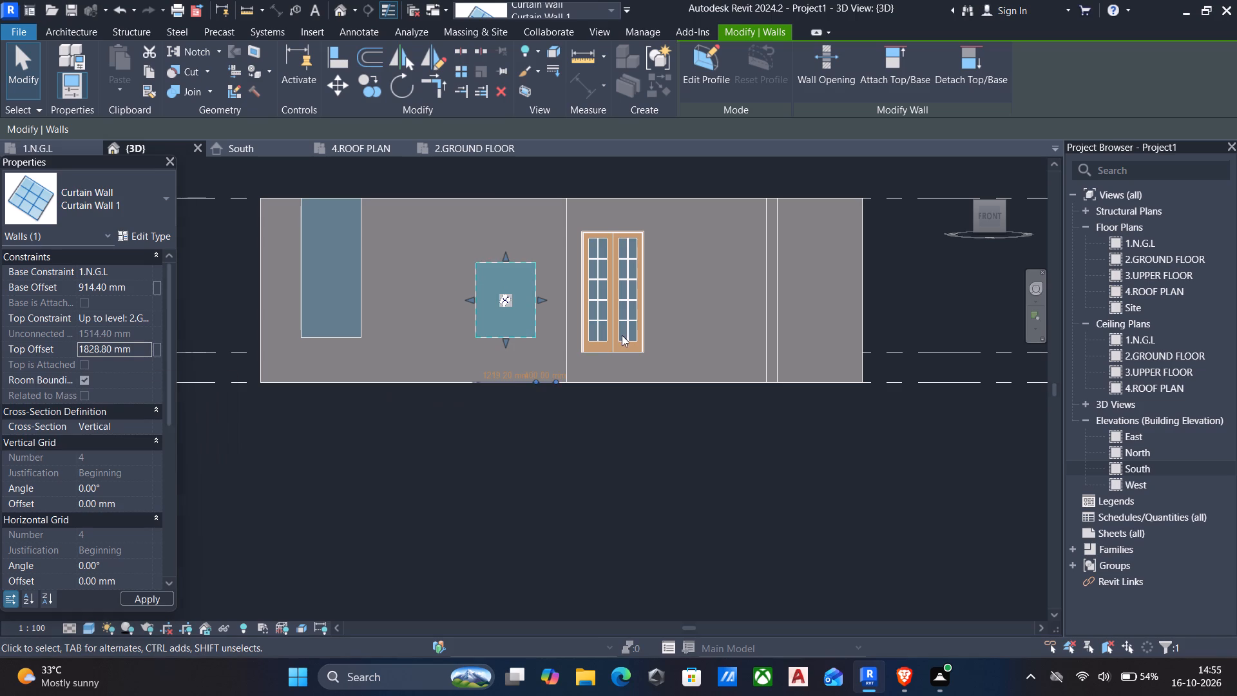
# Stretch the top edge of the curtain wall nearer the double door up to about the door's head level.
pyautogui.moveTo(504, 251); pyautogui.dragTo(506, 237)
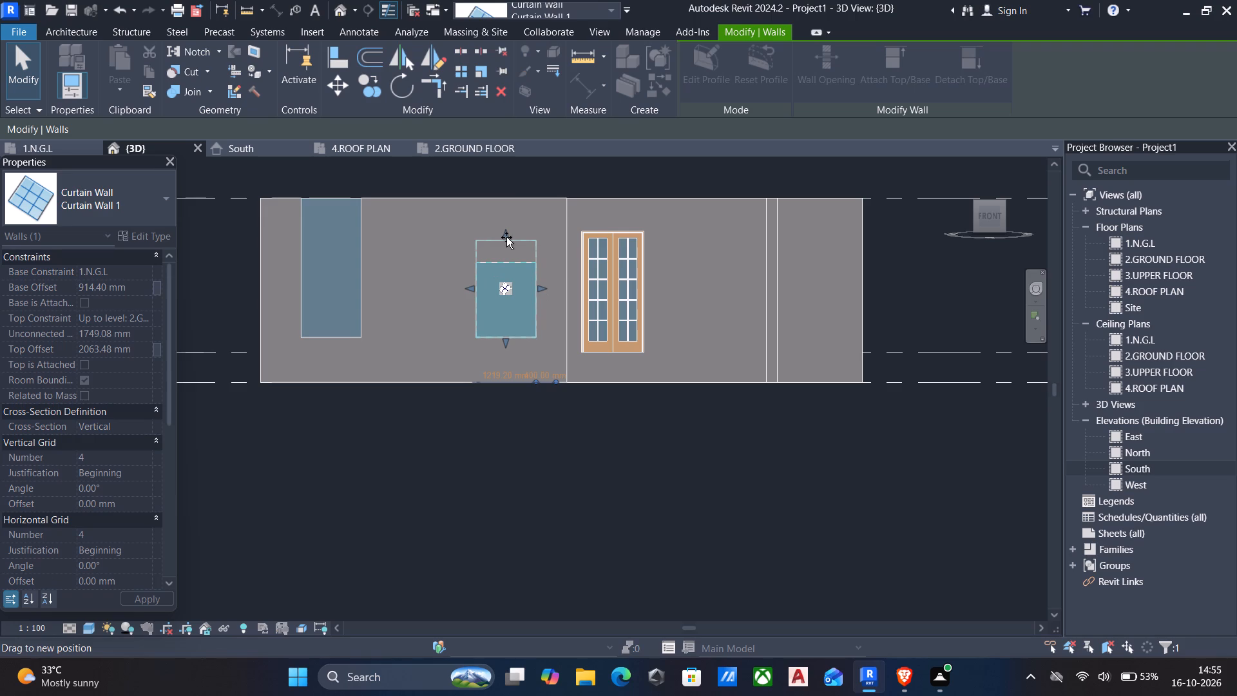
pyautogui.moveTo(506, 237); pyautogui.dragTo(506, 234)
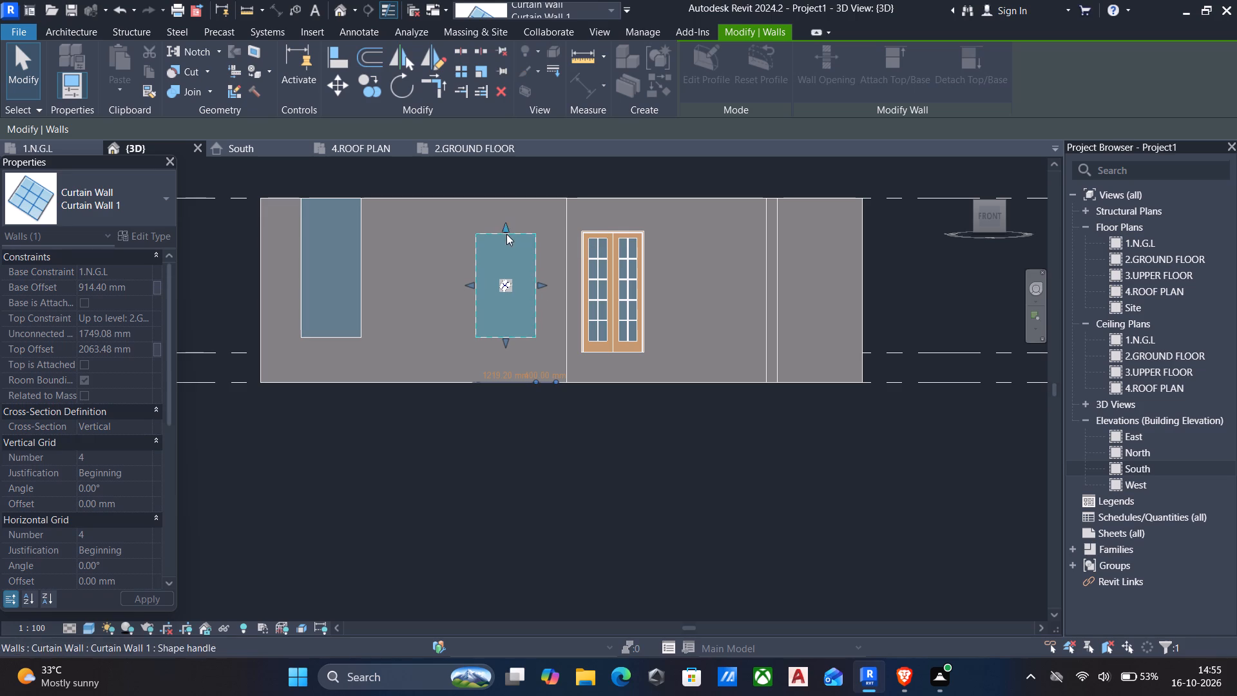
# Lower the top edge of the curtain wall farther from the double door to a top offset of about 2090 mm.
pyautogui.click(315, 200)
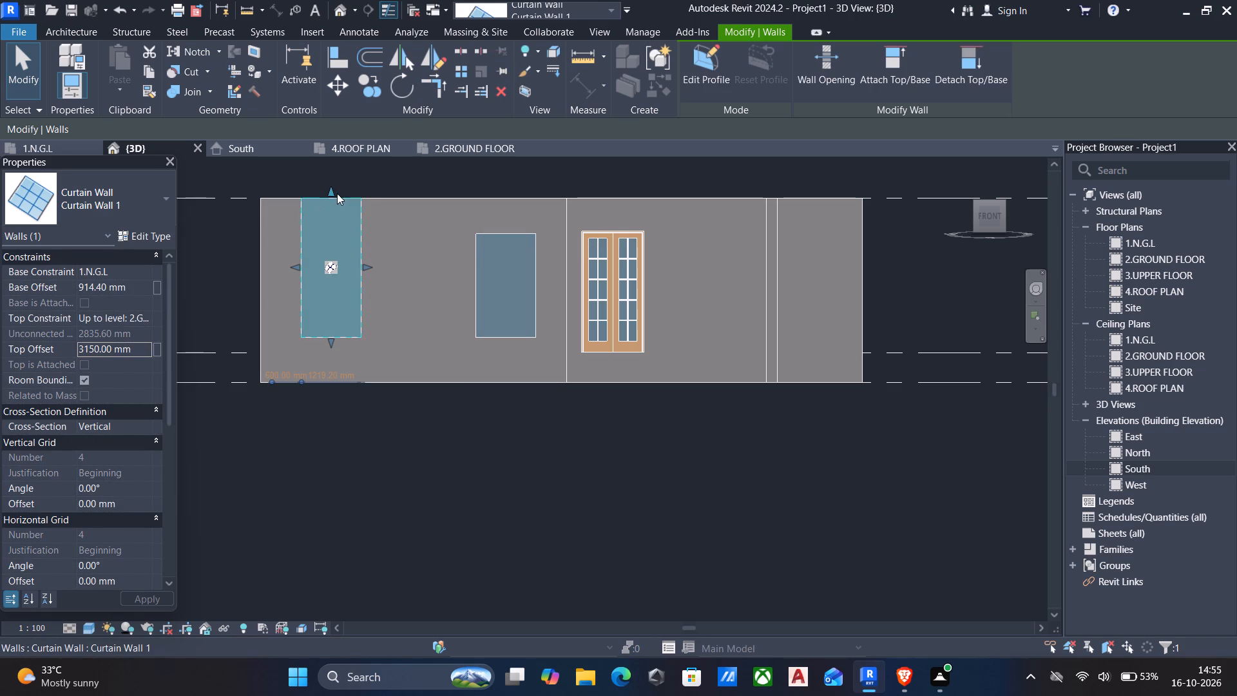
pyautogui.moveTo(327, 194); pyautogui.dragTo(323, 250)
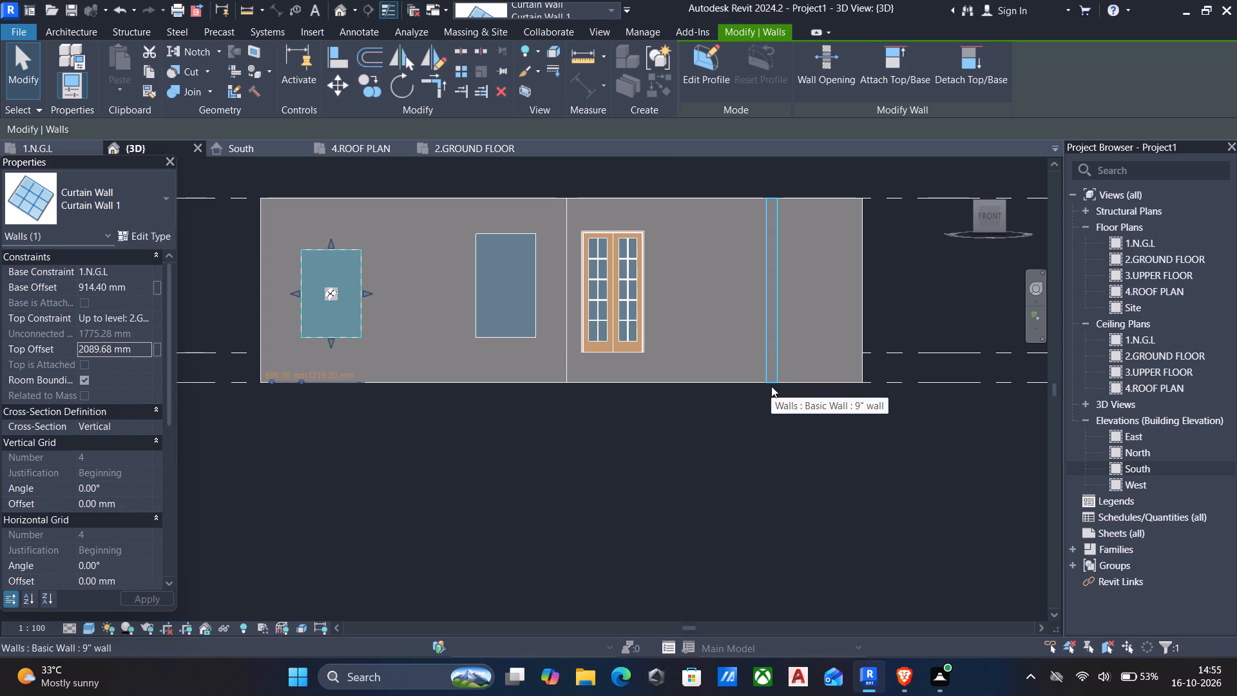
# In the 1.N.G.L floor plan, align the projecting partition's end with the outer face of the double door's wall.
pyautogui.scroll(-2, 773, 396)
pyautogui.keyDown('shift'); pyautogui.moveTo(775, 401); pyautogui.dragTo(633, 450, button='middle'); pyautogui.keyUp('shift')
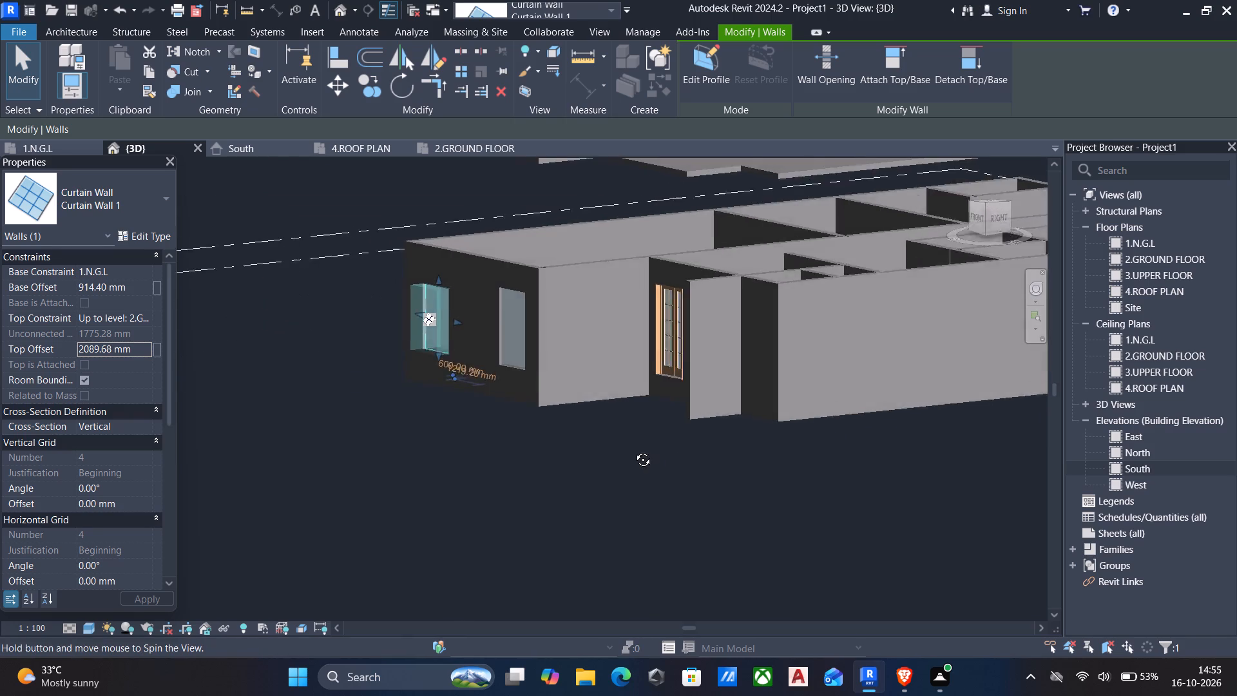
pyautogui.keyDown('shift'); pyautogui.moveTo(633, 450); pyautogui.dragTo(606, 455, button='middle'); pyautogui.keyUp('shift')
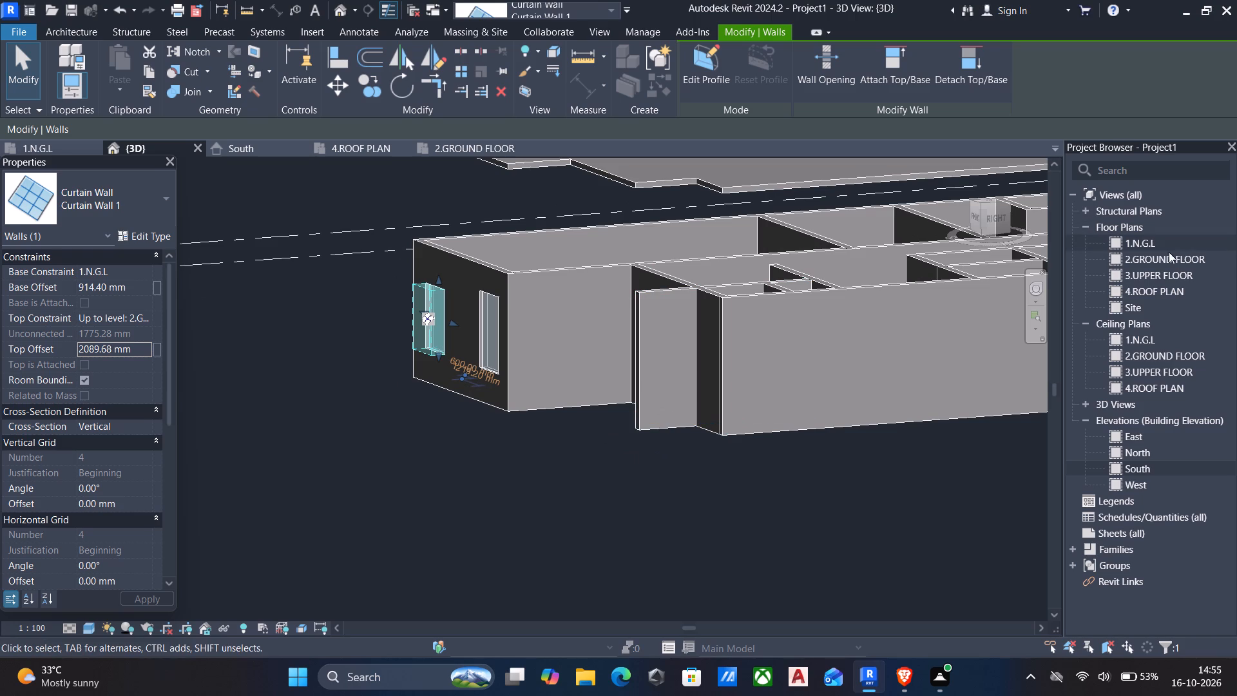
pyautogui.doubleClick(1146, 246)
pyautogui.scroll(-2, 765, 409)
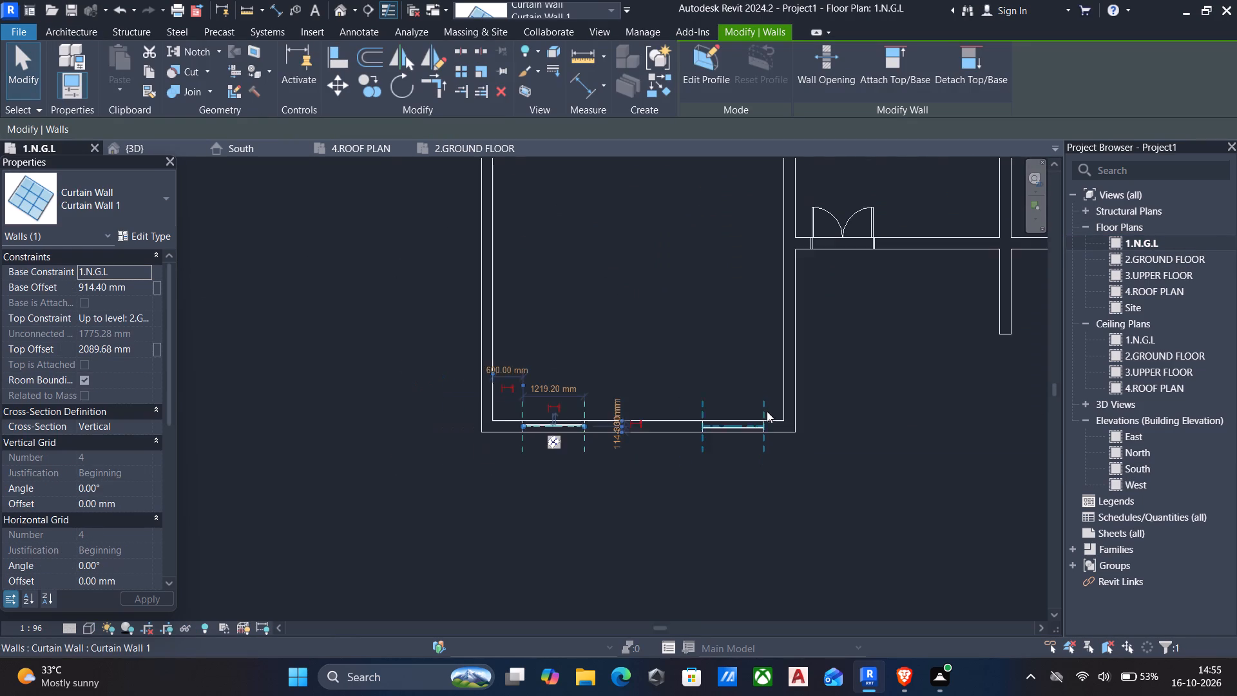
pyautogui.scroll(-4, 767, 411)
pyautogui.click(958, 315)
pyautogui.write('al')
pyautogui.scroll(3, 885, 292)
pyautogui.click(888, 291)
pyautogui.click(891, 285)
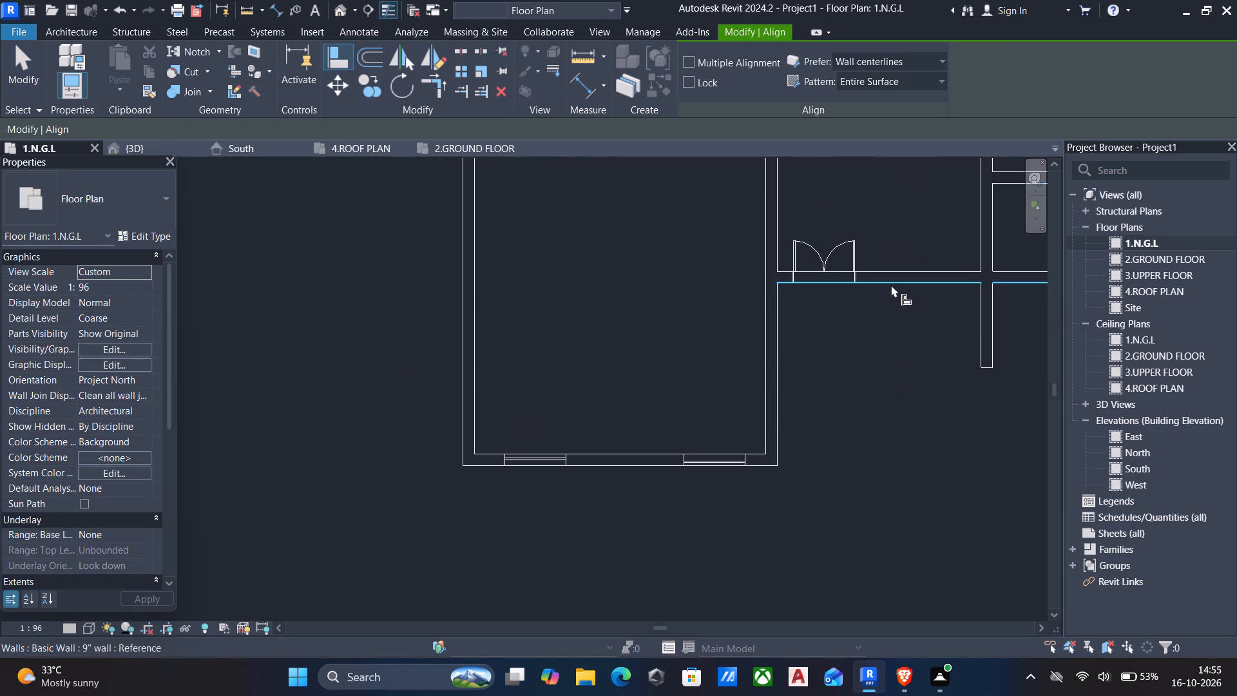
pyautogui.click(993, 369)
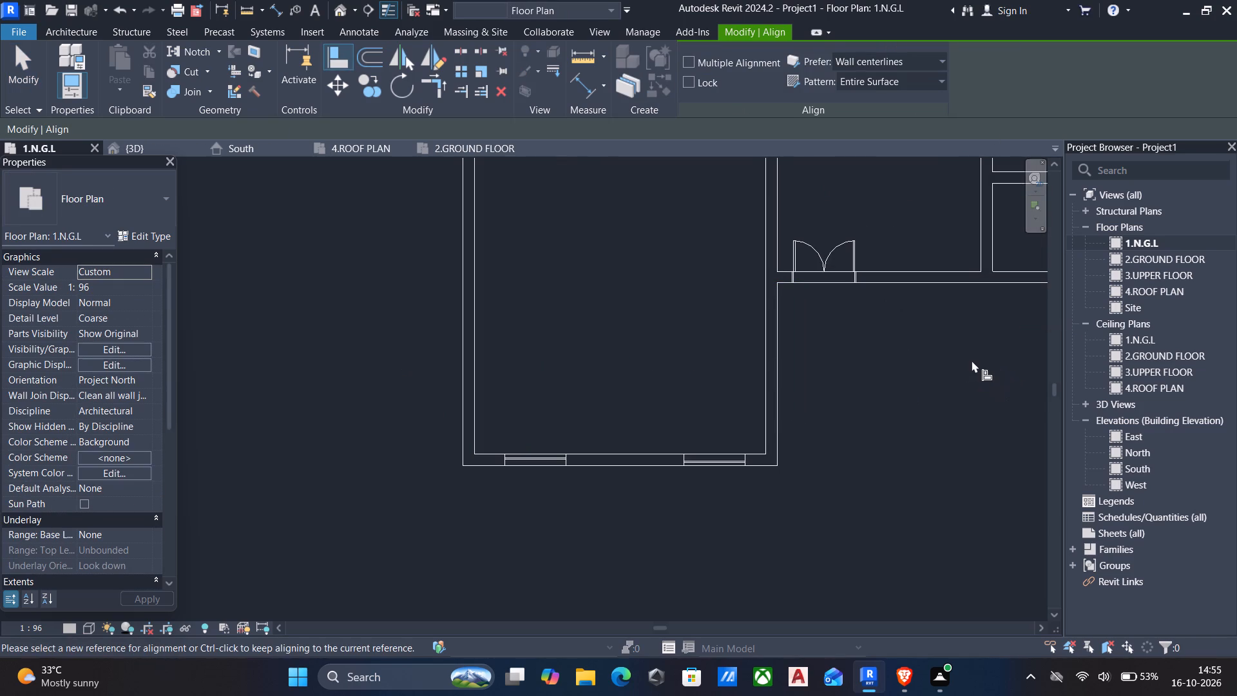
pyautogui.press('Escape')
# In the 2.GROUND FLOOR plan, draw a 4' curtain wall inside the double door's wall, starting about 460 mm from the partition.
pyautogui.scroll(-4, 897, 320)
pyautogui.moveTo(894, 329); pyautogui.dragTo(871, 418, button='middle')
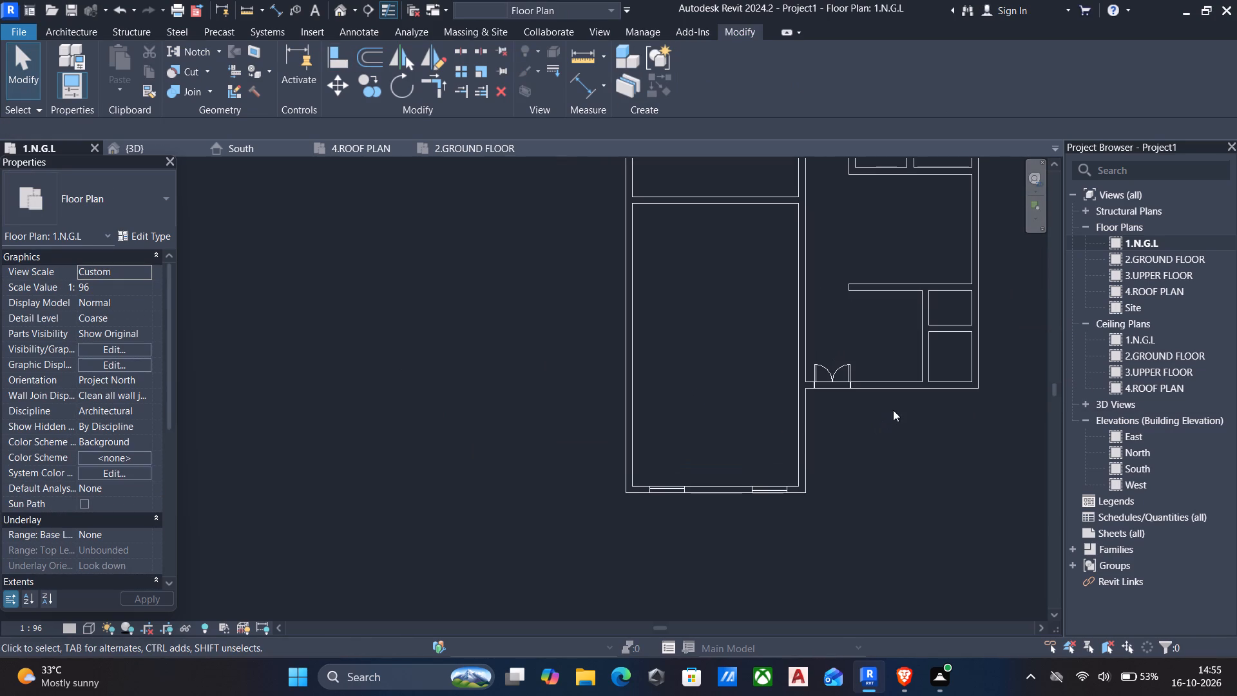
pyautogui.click(340, 15)
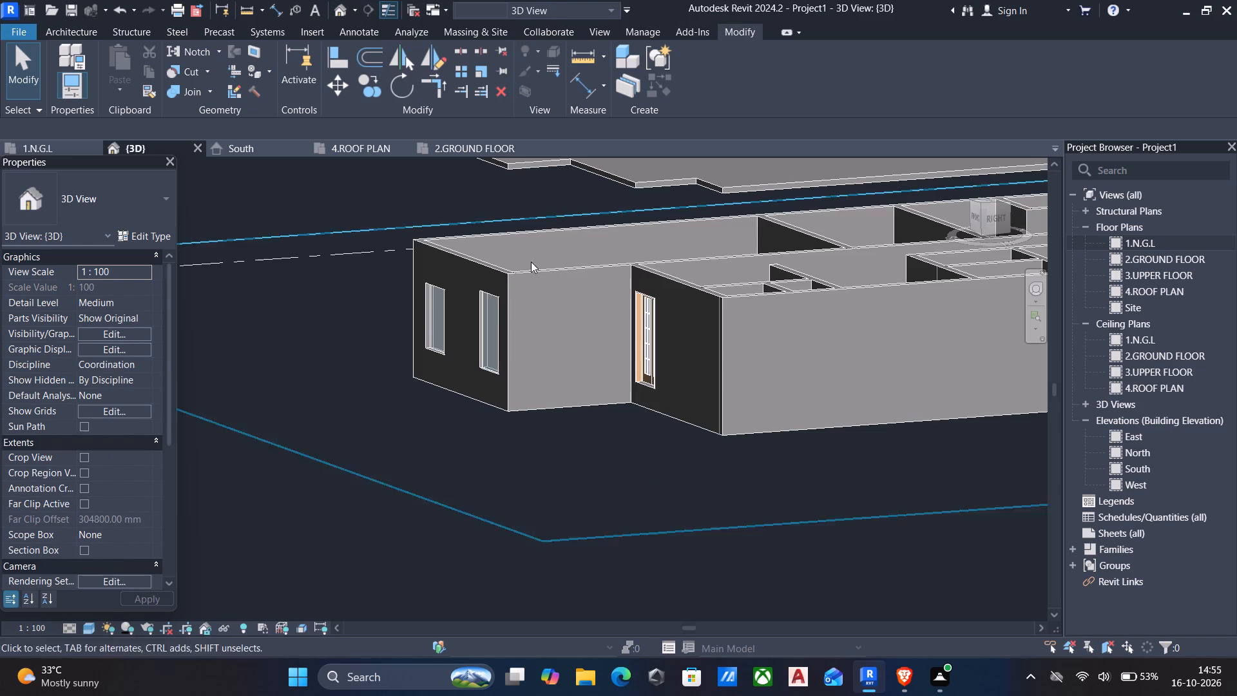
pyautogui.keyDown('shift'); pyautogui.moveTo(636, 335); pyautogui.dragTo(651, 401, button='middle'); pyautogui.keyUp('shift')
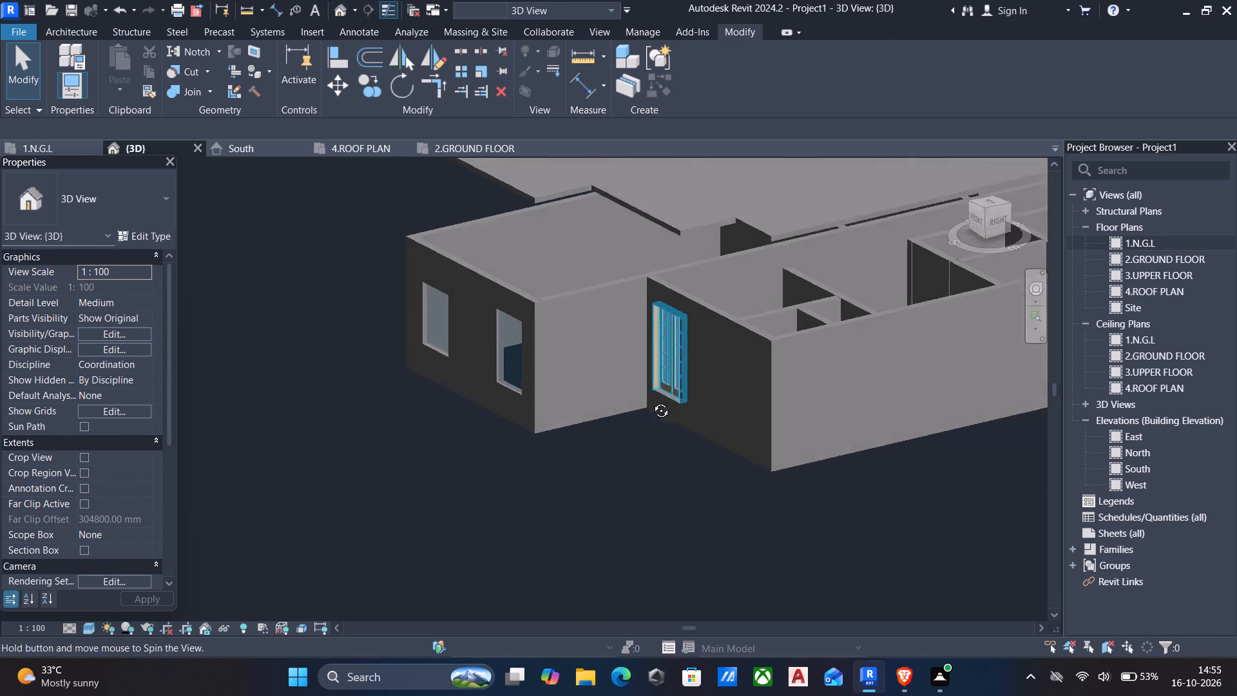
pyautogui.keyDown('shift'); pyautogui.moveTo(651, 401); pyautogui.dragTo(699, 388, button='middle'); pyautogui.keyUp('shift')
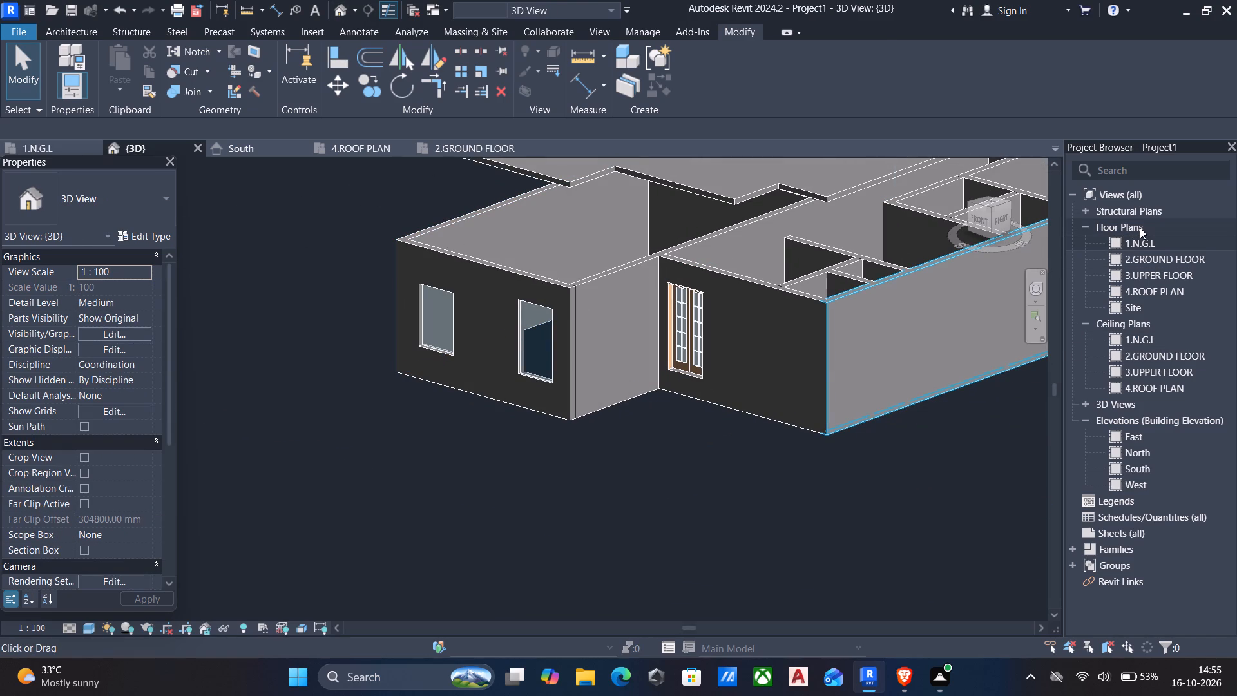
pyautogui.doubleClick(1177, 260)
pyautogui.moveTo(924, 417); pyautogui.dragTo(548, 416, button='middle')
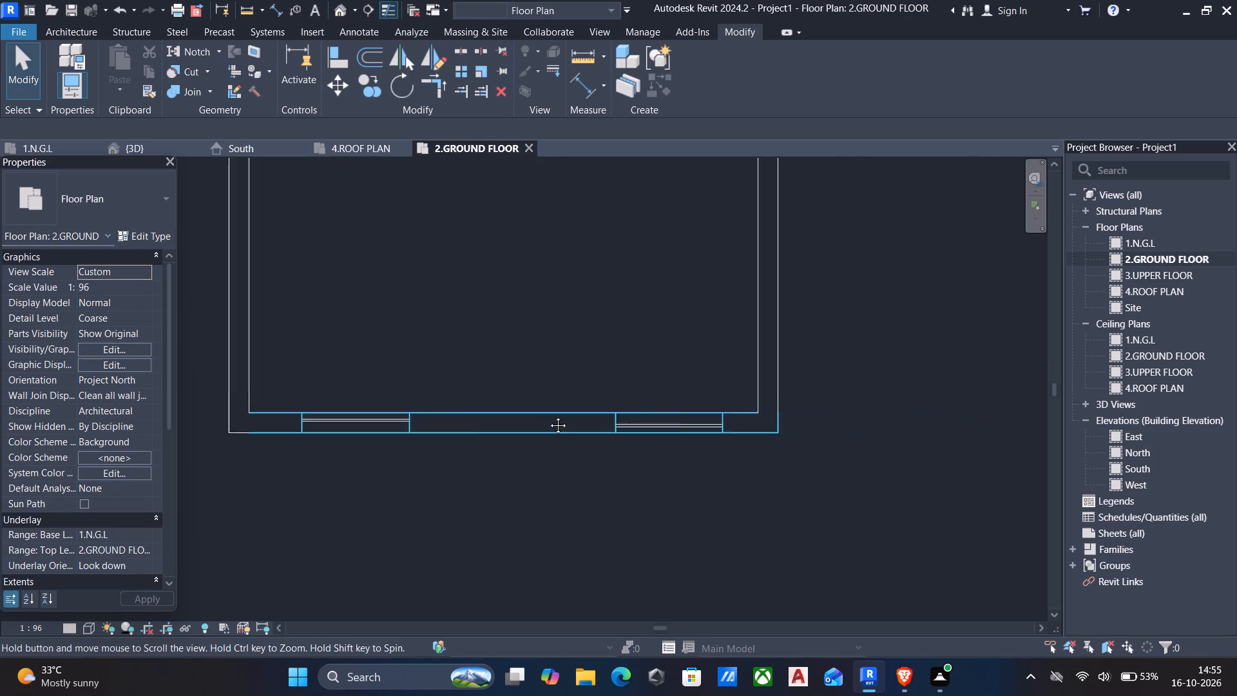
pyautogui.moveTo(548, 416); pyautogui.dragTo(541, 416, button='middle')
pyautogui.scroll(-5, 540, 416)
pyautogui.moveTo(658, 376); pyautogui.dragTo(617, 437, button='middle')
pyautogui.scroll(-1, 658, 376)
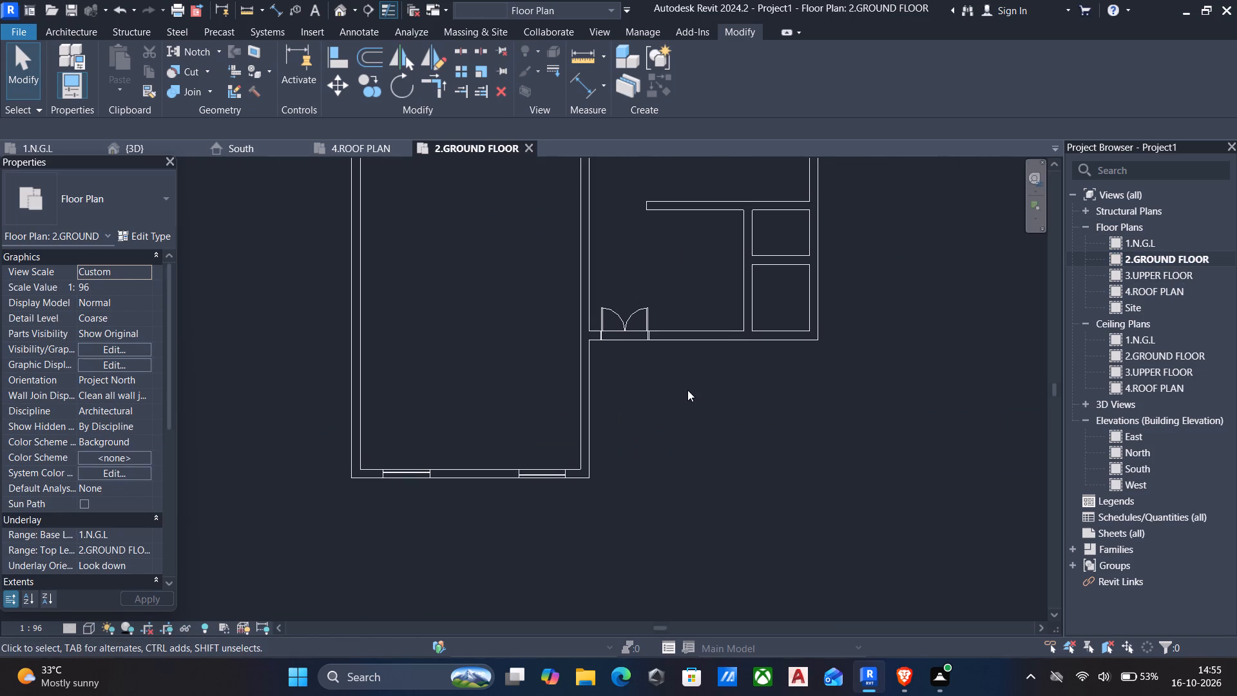
pyautogui.write('wa')
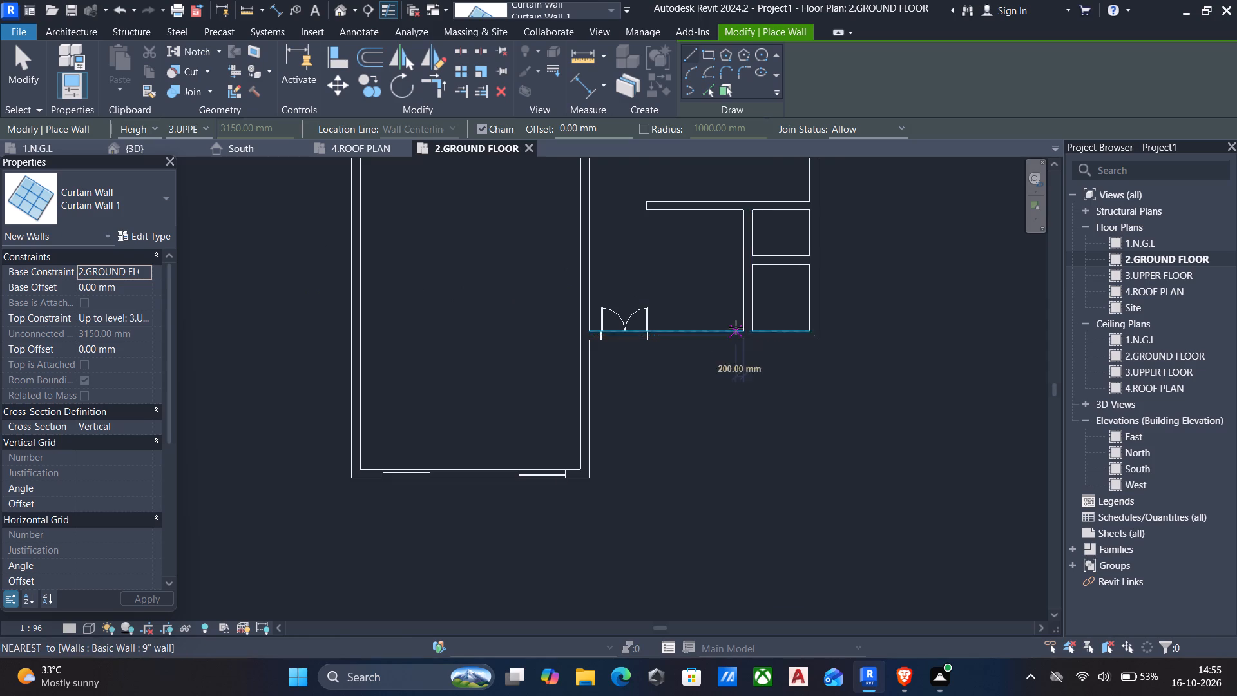
pyautogui.scroll(8, 736, 327)
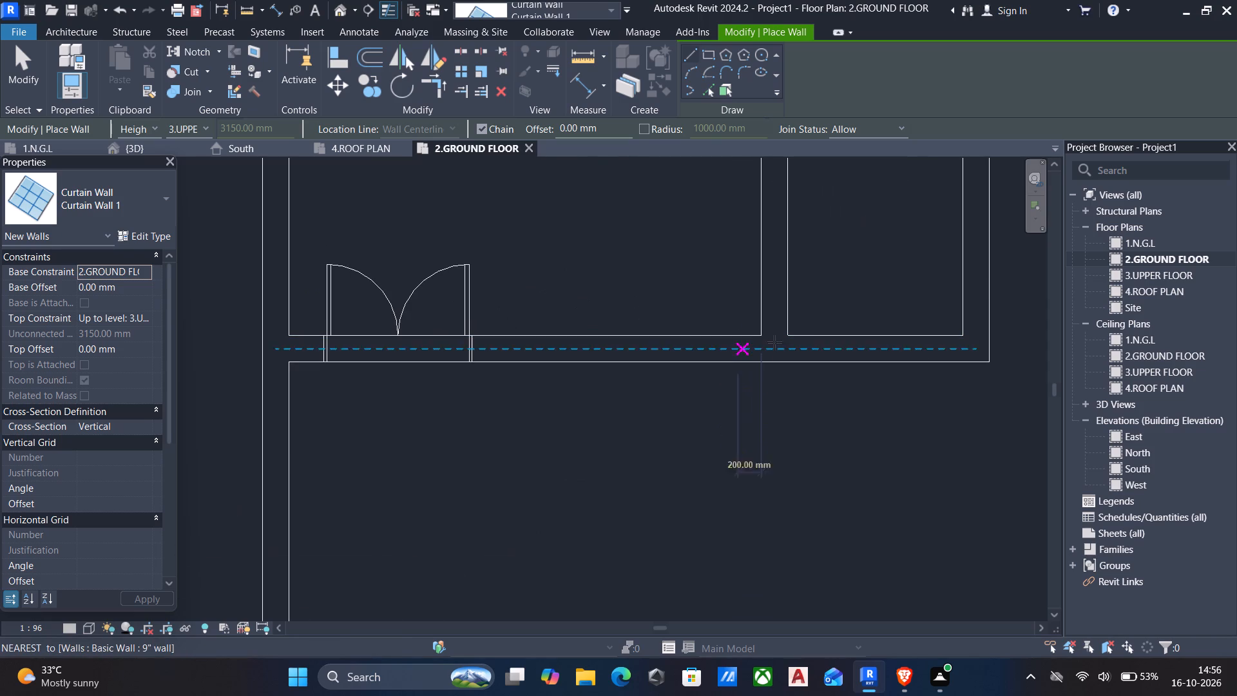
pyautogui.scroll(2, 709, 353)
pyautogui.click(709, 353)
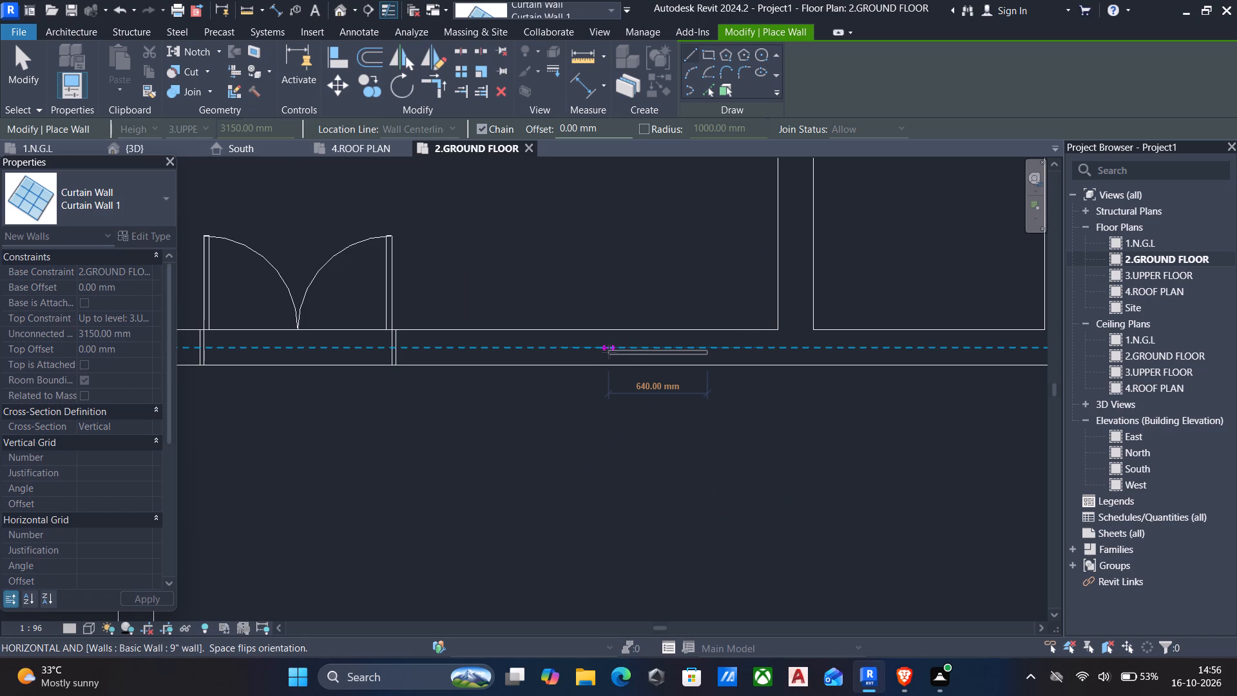
pyautogui.press('4')
pyautogui.press("'")
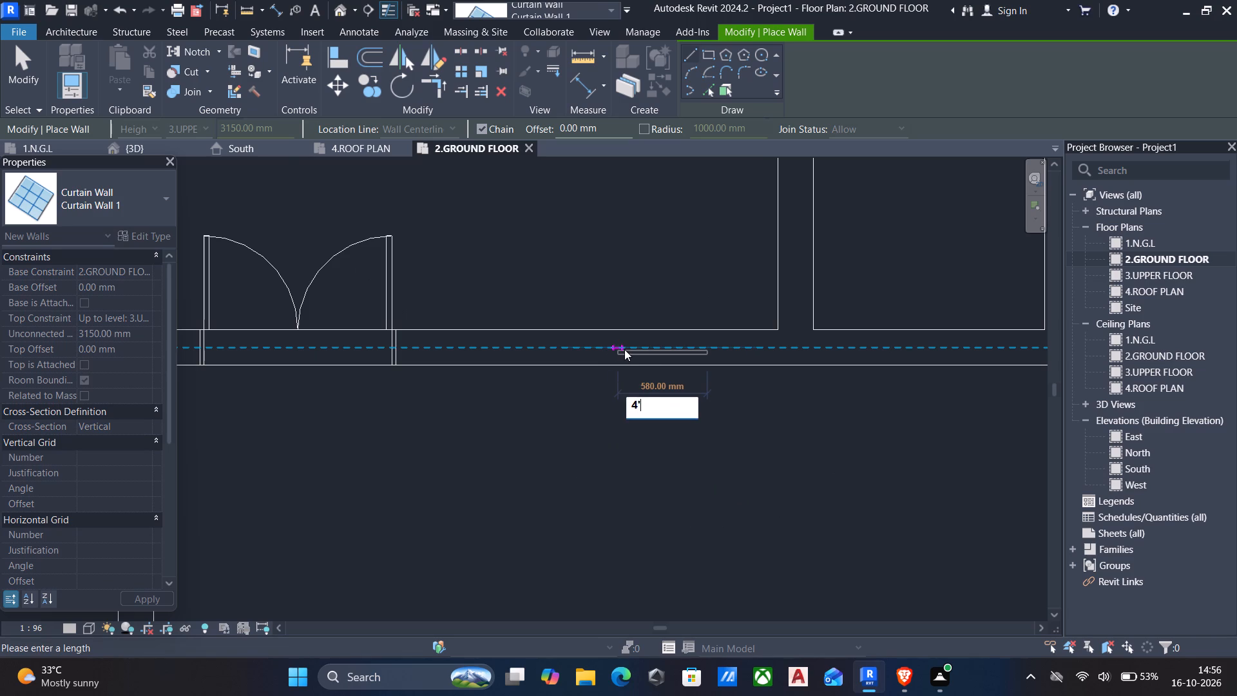
pyautogui.press('Return')
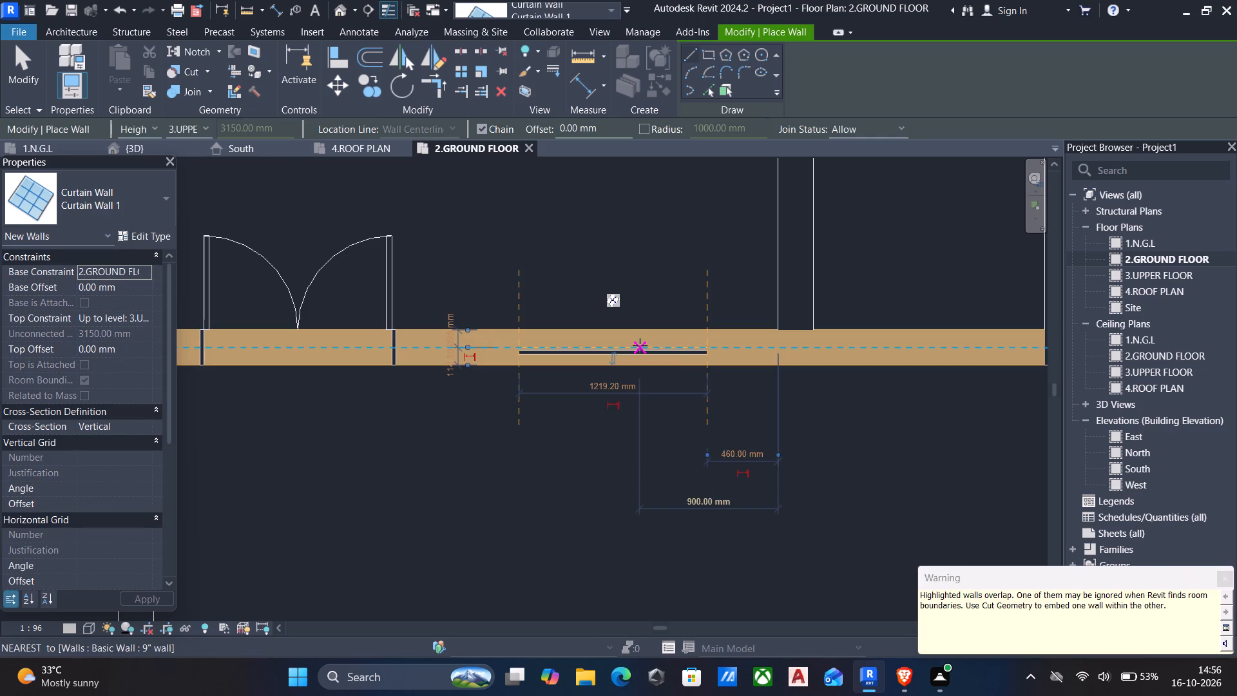
pyautogui.press('Escape')
pyautogui.press('Escape')
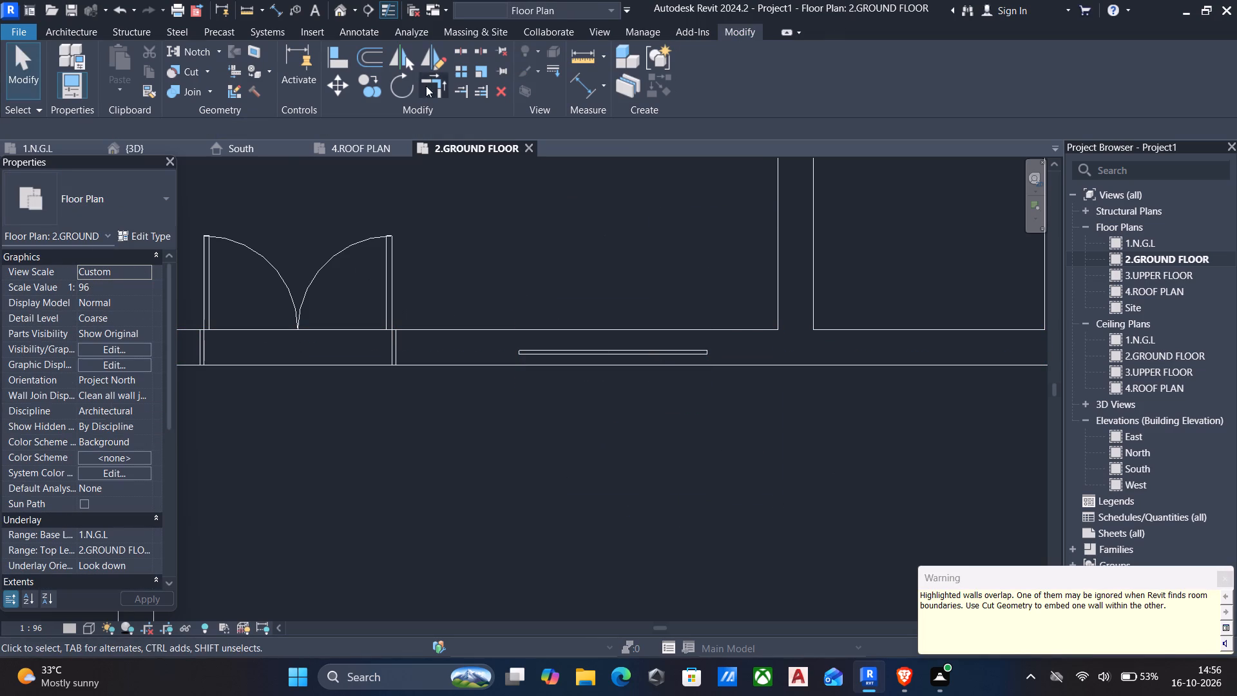
# Cut the double door's 9" wall with the 4' curtain wall using Cut Geometry.
pyautogui.click(173, 70)
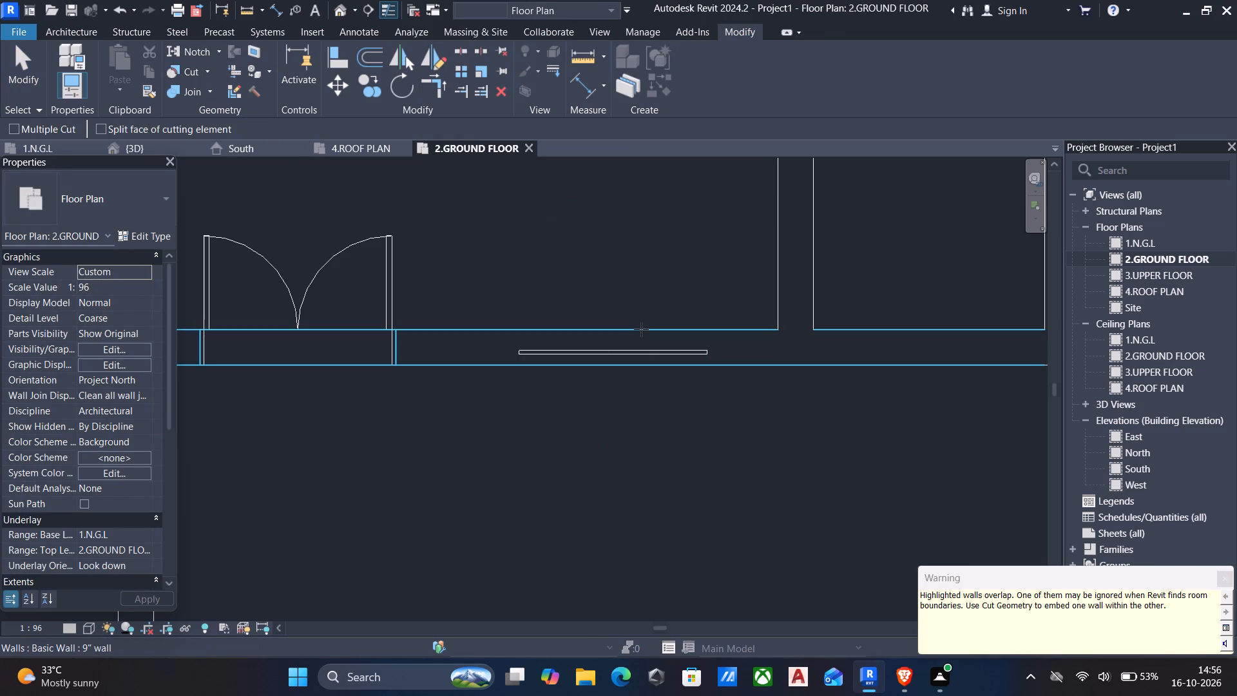
pyautogui.click(640, 329)
pyautogui.click(629, 353)
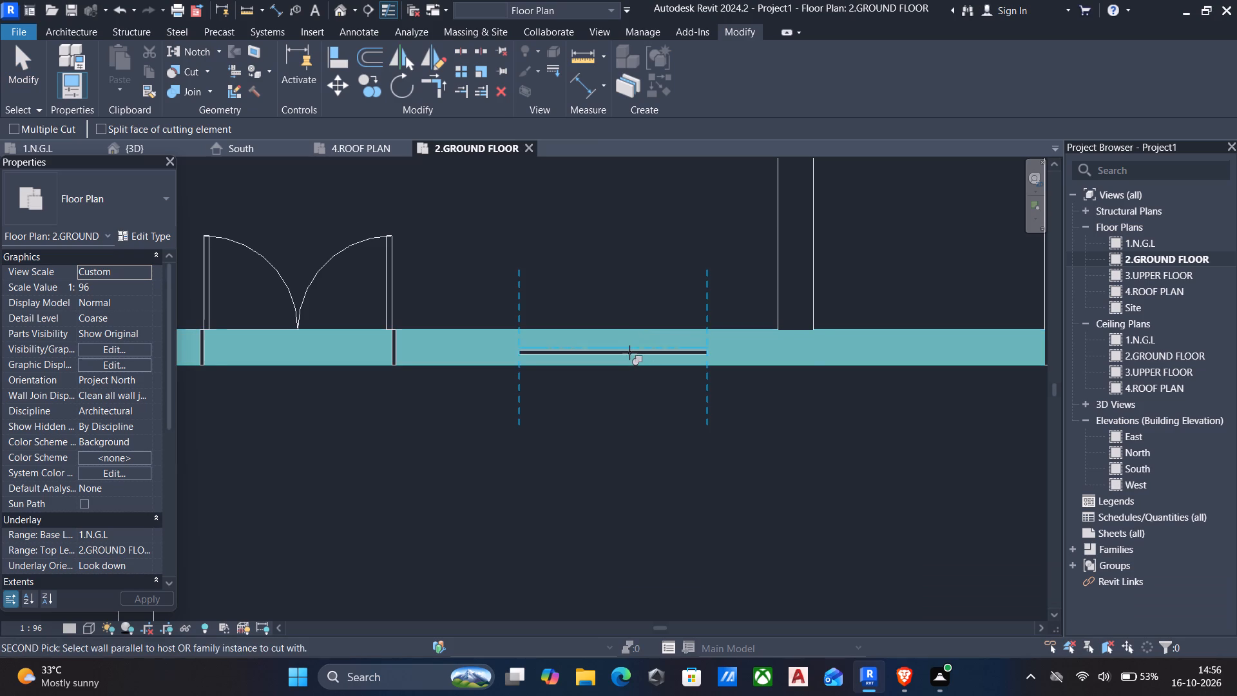
pyautogui.press('Escape')
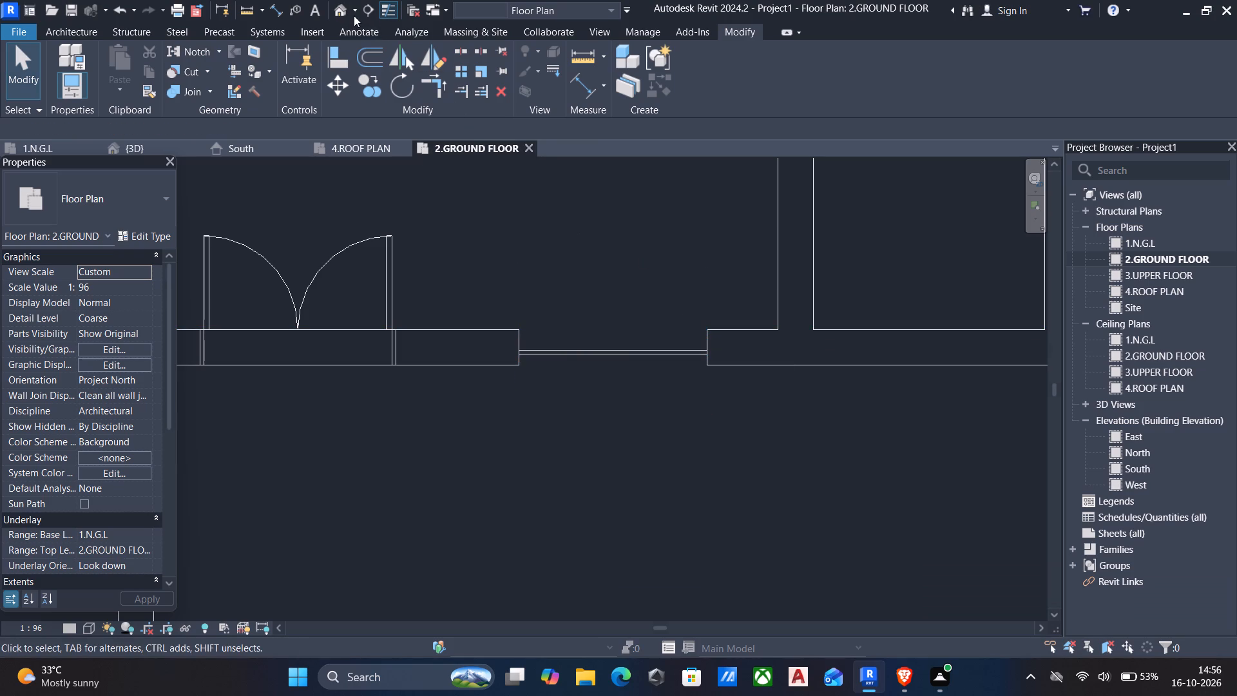
# In the 3D view, resize the curtain wall beside the double door to a top offset of about -1005 mm and base offset of about 752 mm.
pyautogui.click(338, 13)
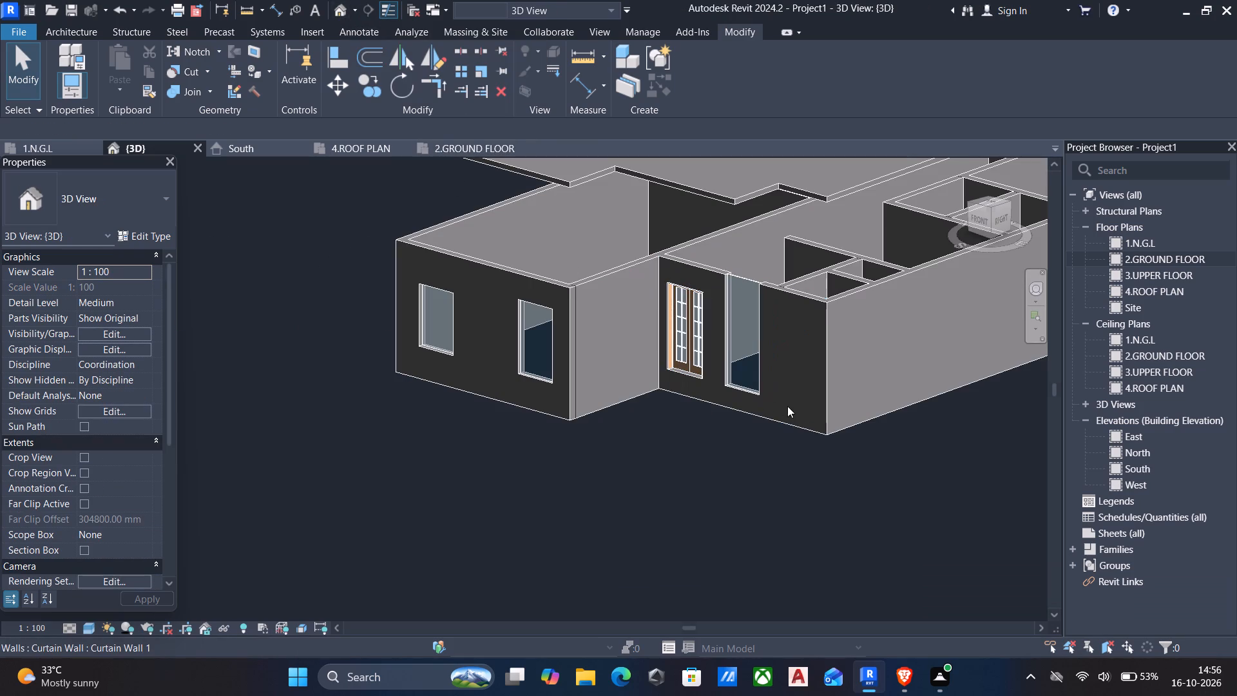
pyautogui.keyDown('shift'); pyautogui.moveTo(800, 407); pyautogui.dragTo(868, 387, button='middle'); pyautogui.keyUp('shift')
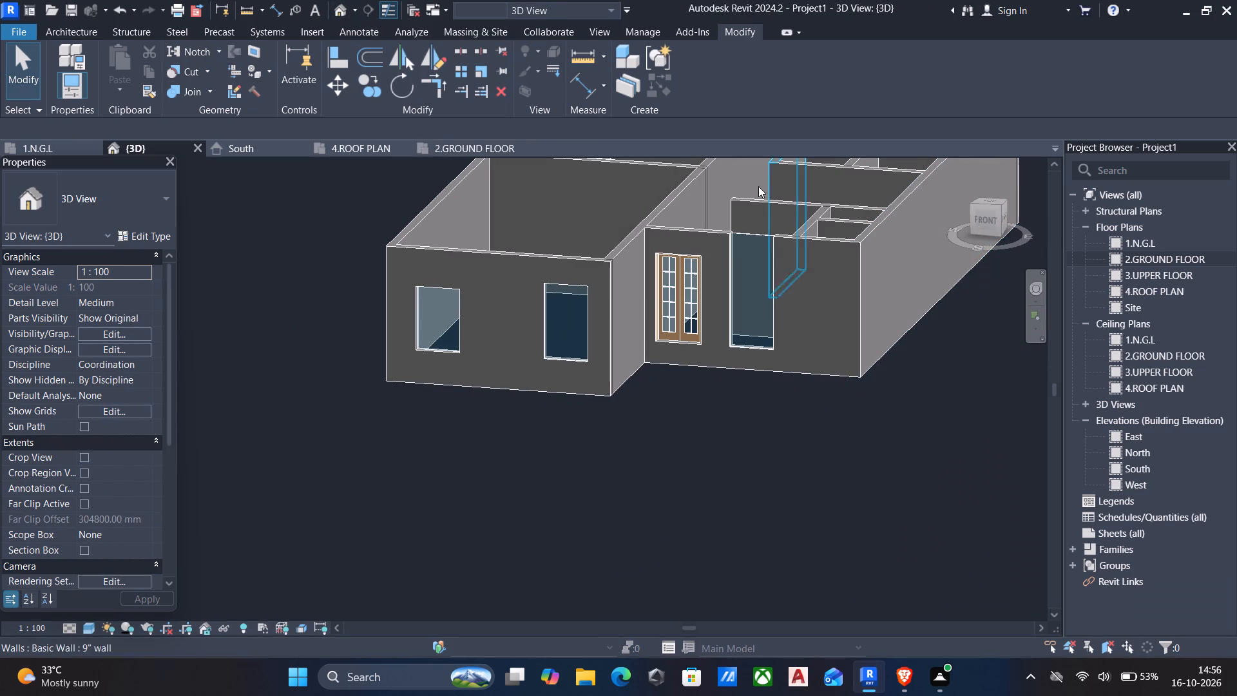
pyautogui.click(753, 236)
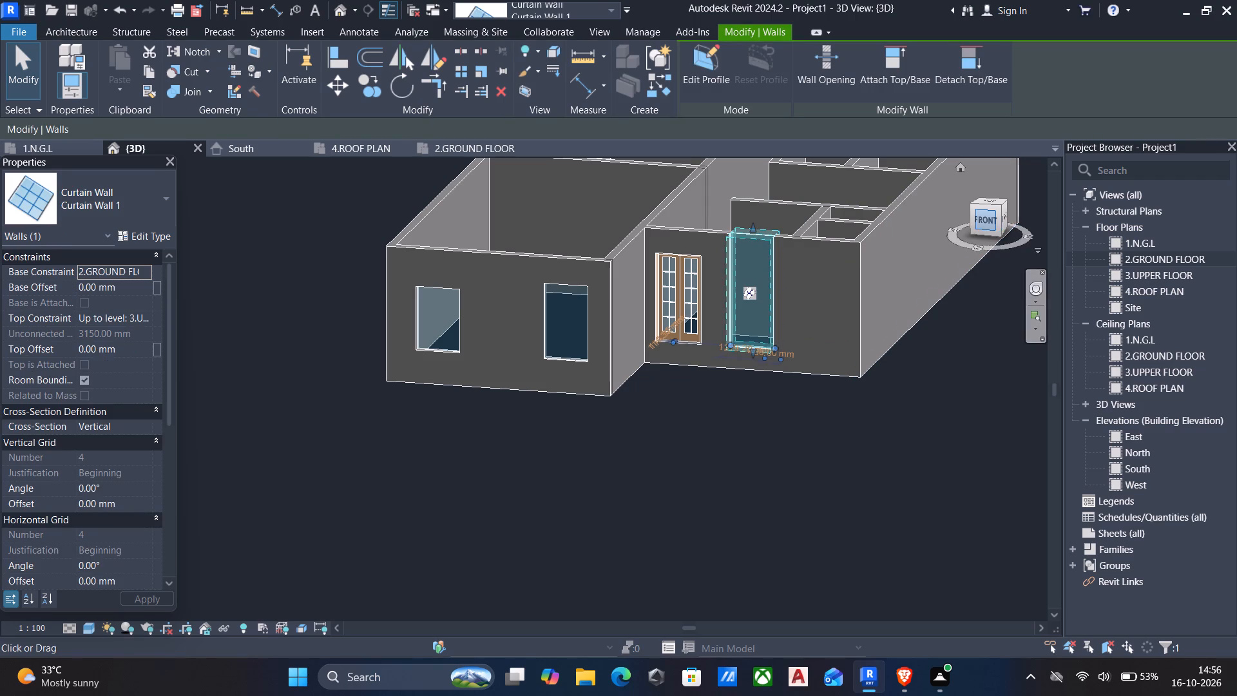
pyautogui.click(988, 217)
pyautogui.scroll(-3, 753, 266)
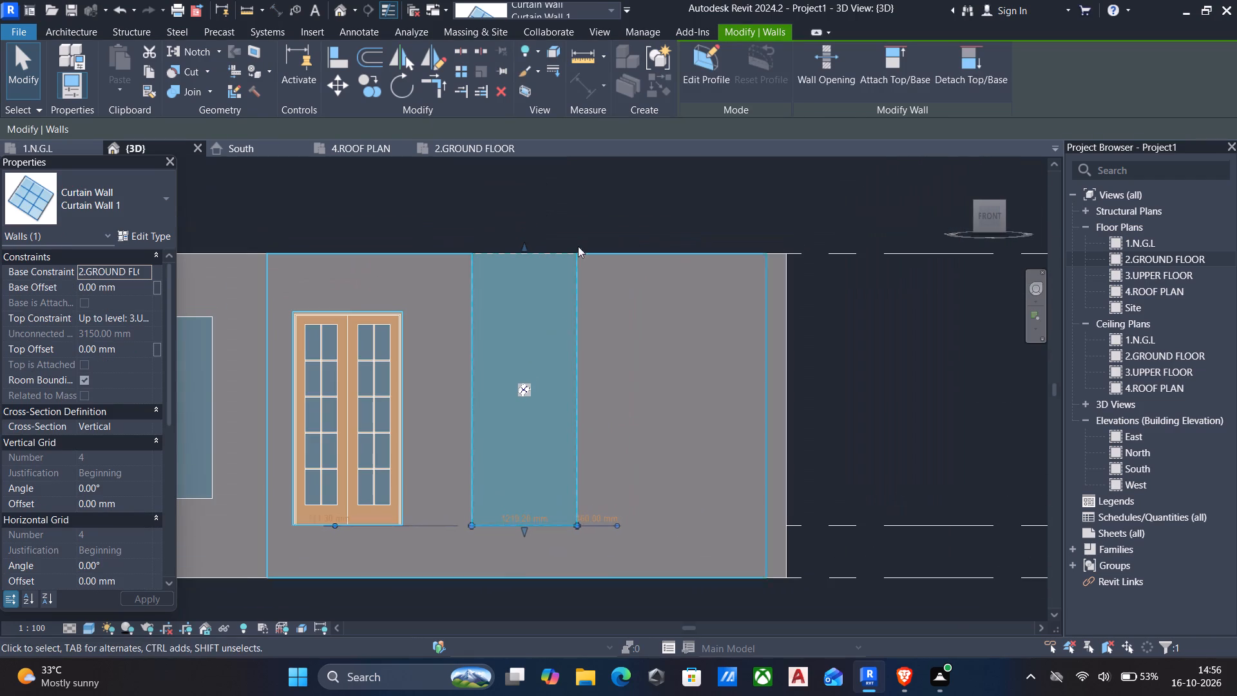
pyautogui.moveTo(523, 251); pyautogui.dragTo(529, 363)
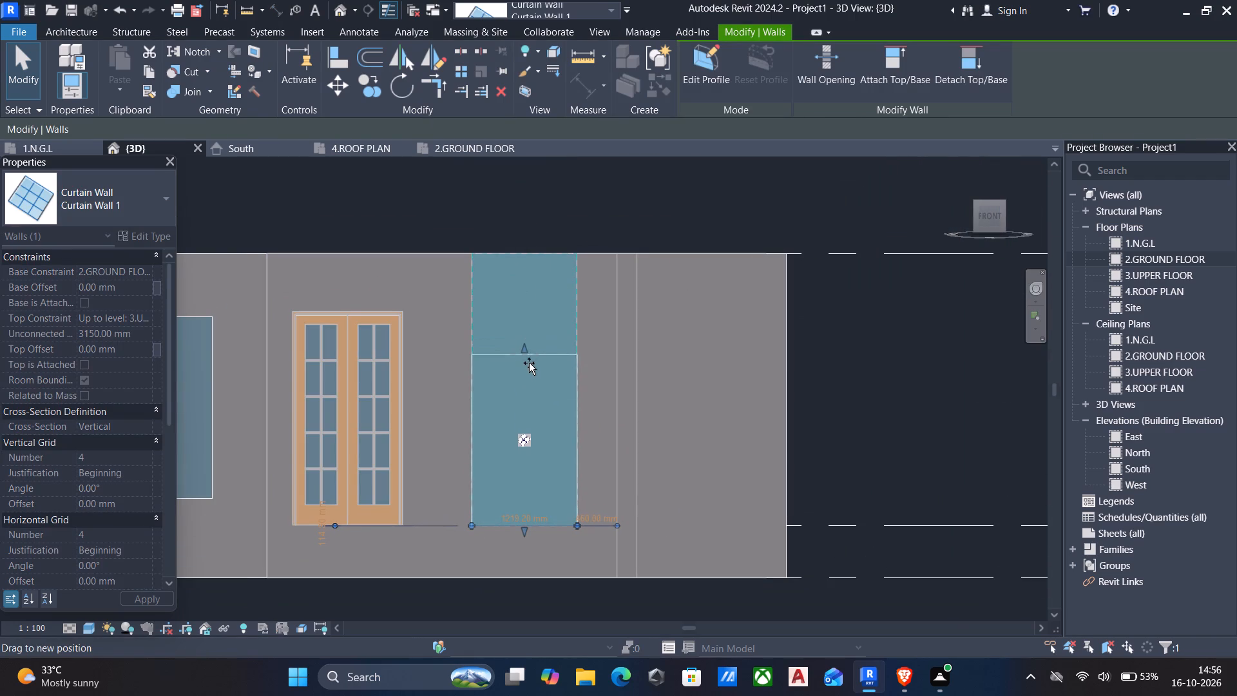
pyautogui.moveTo(529, 363); pyautogui.dragTo(539, 340)
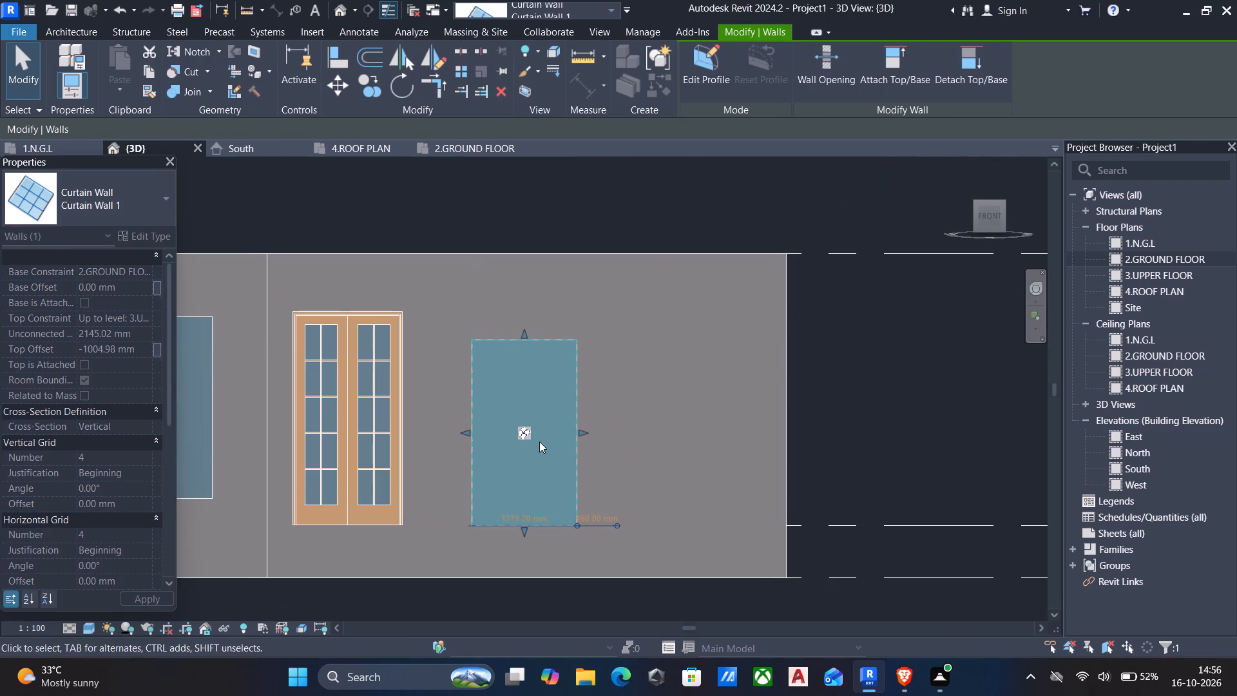
pyautogui.moveTo(522, 532); pyautogui.dragTo(539, 461)
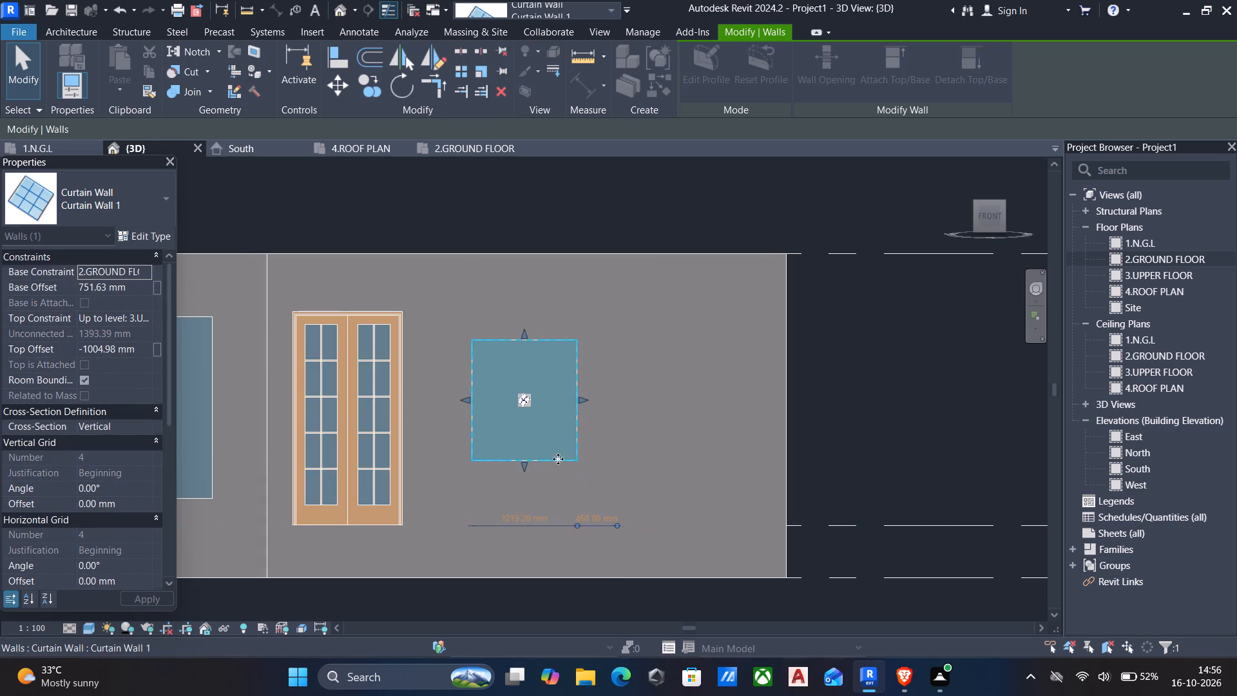
pyautogui.press('Escape')
# Nudge the curtain wall beside the double door two increments farther away from the door.
pyautogui.scroll(-4, 726, 450)
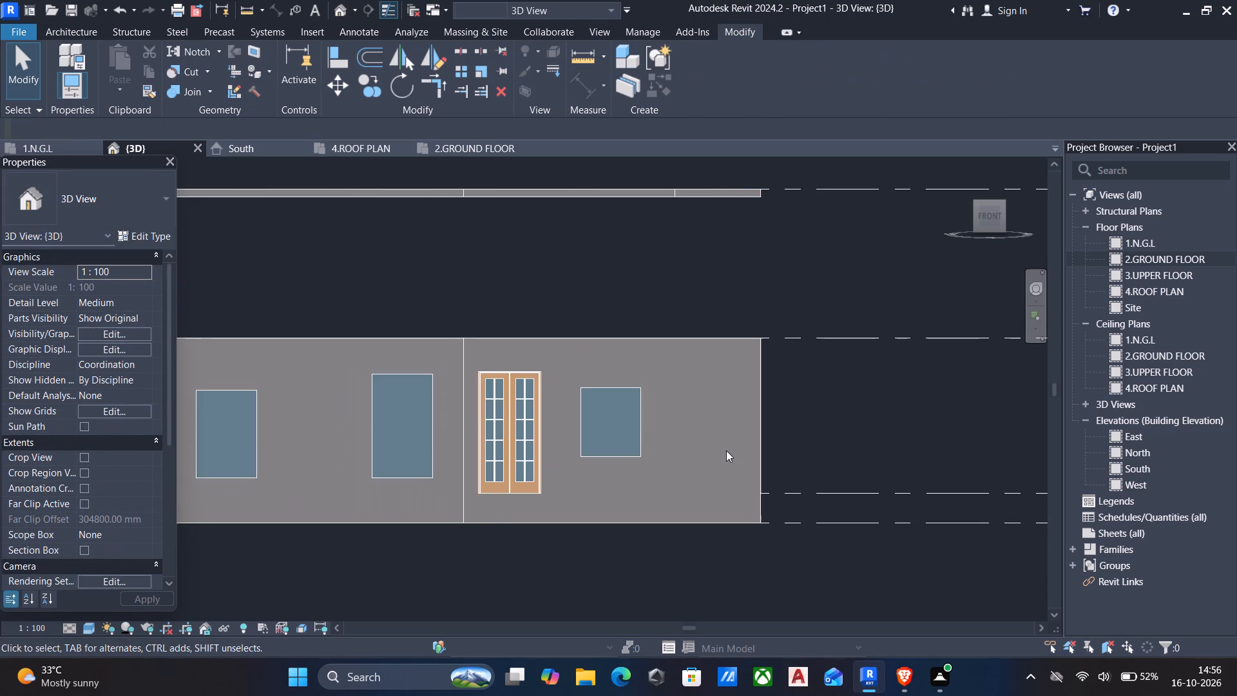
pyautogui.keyDown('shift'); pyautogui.moveTo(726, 450); pyautogui.dragTo(612, 498, button='middle'); pyautogui.keyUp('shift')
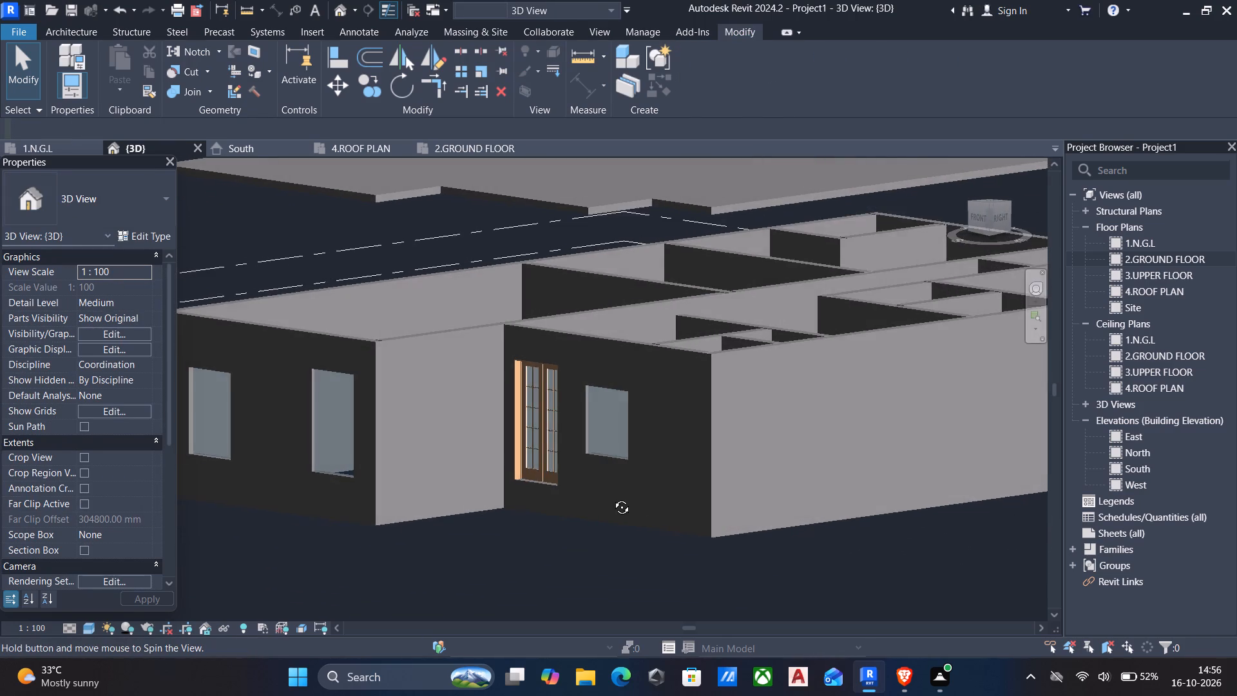
pyautogui.keyDown('shift'); pyautogui.moveTo(612, 498); pyautogui.dragTo(697, 479, button='middle'); pyautogui.keyUp('shift')
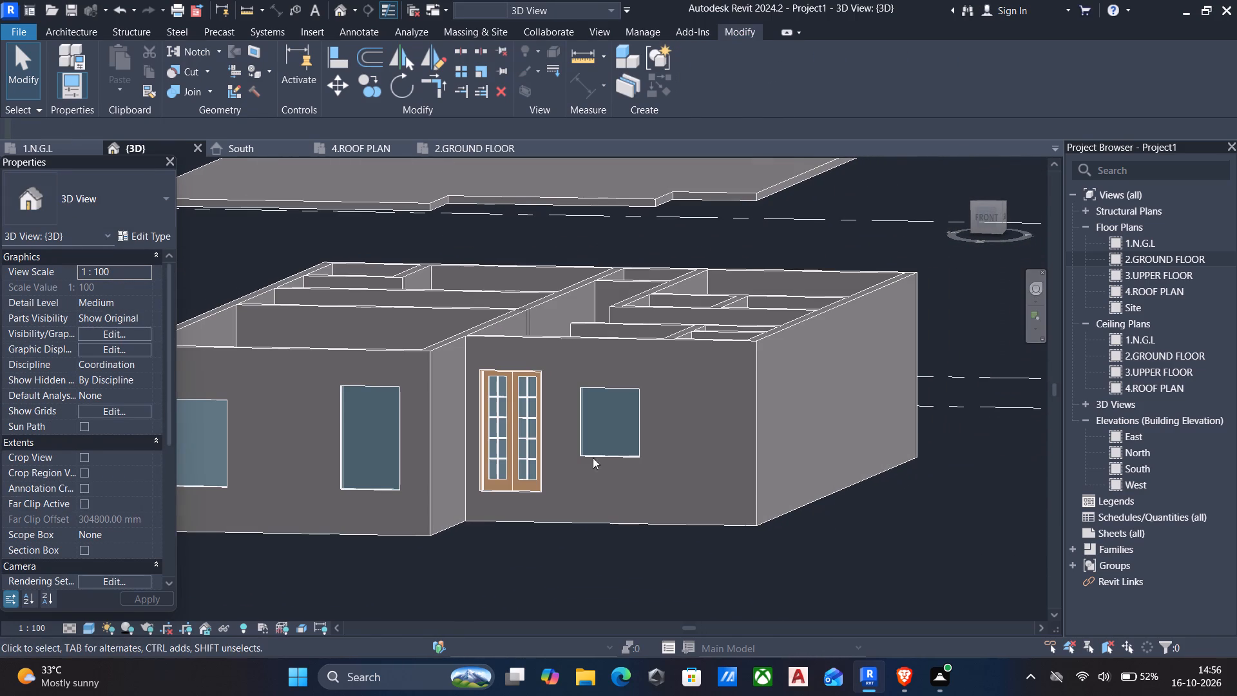
pyautogui.click(597, 452)
pyautogui.press('Right')
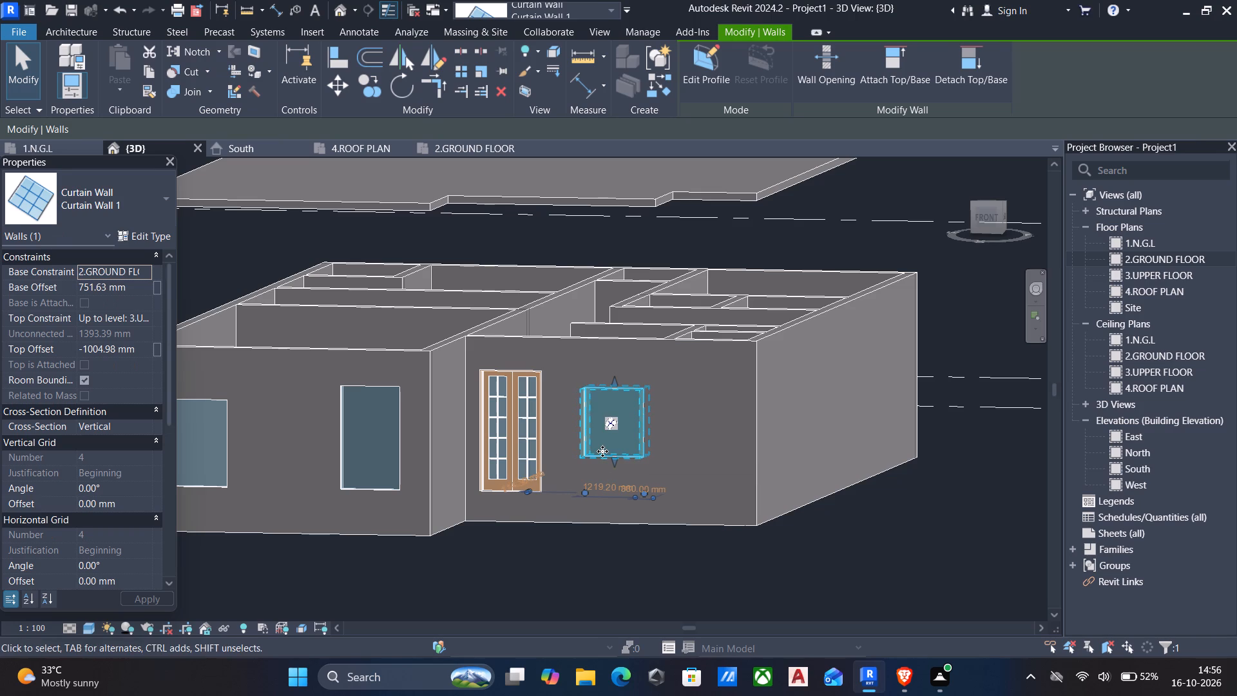
pyautogui.press('Right')
pyautogui.press('Escape')
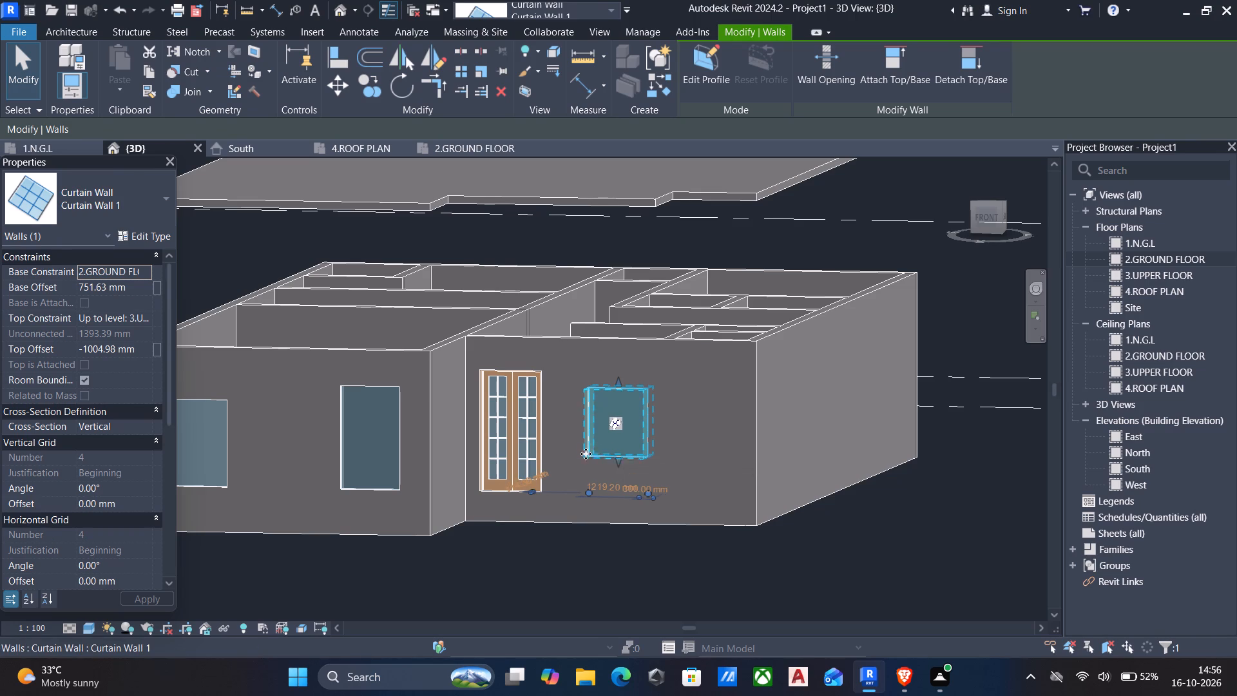
# Set the level of the 6" floor slab hovering above the walls to 3.UPPER FLOOR.
pyautogui.moveTo(539, 486); pyautogui.dragTo(574, 436, button='middle')
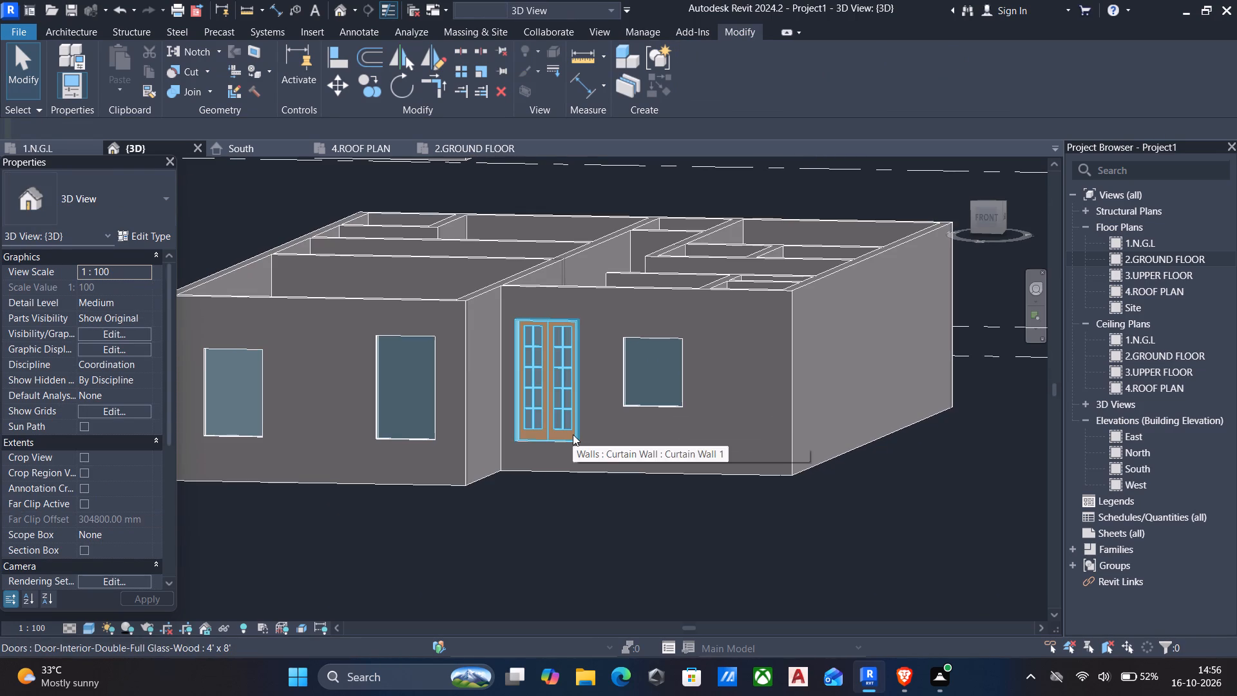
pyautogui.scroll(-3, 776, 405)
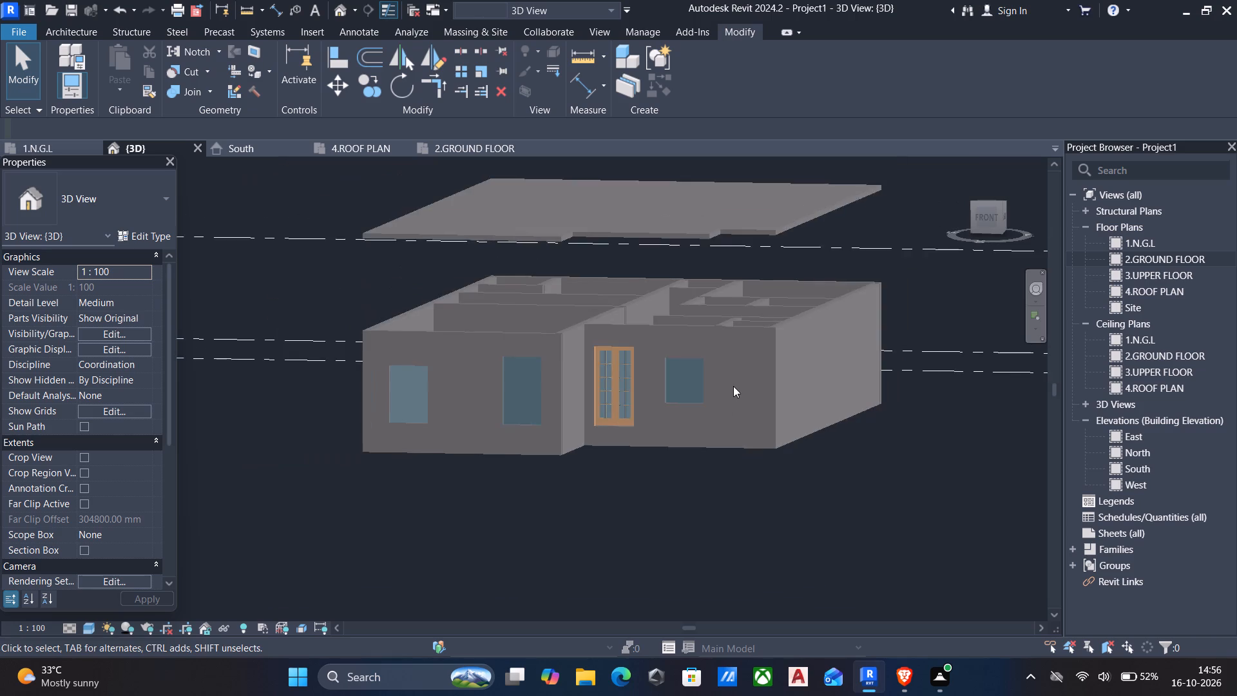
pyautogui.keyDown('shift'); pyautogui.moveTo(733, 385); pyautogui.dragTo(557, 441, button='middle'); pyautogui.keyUp('shift')
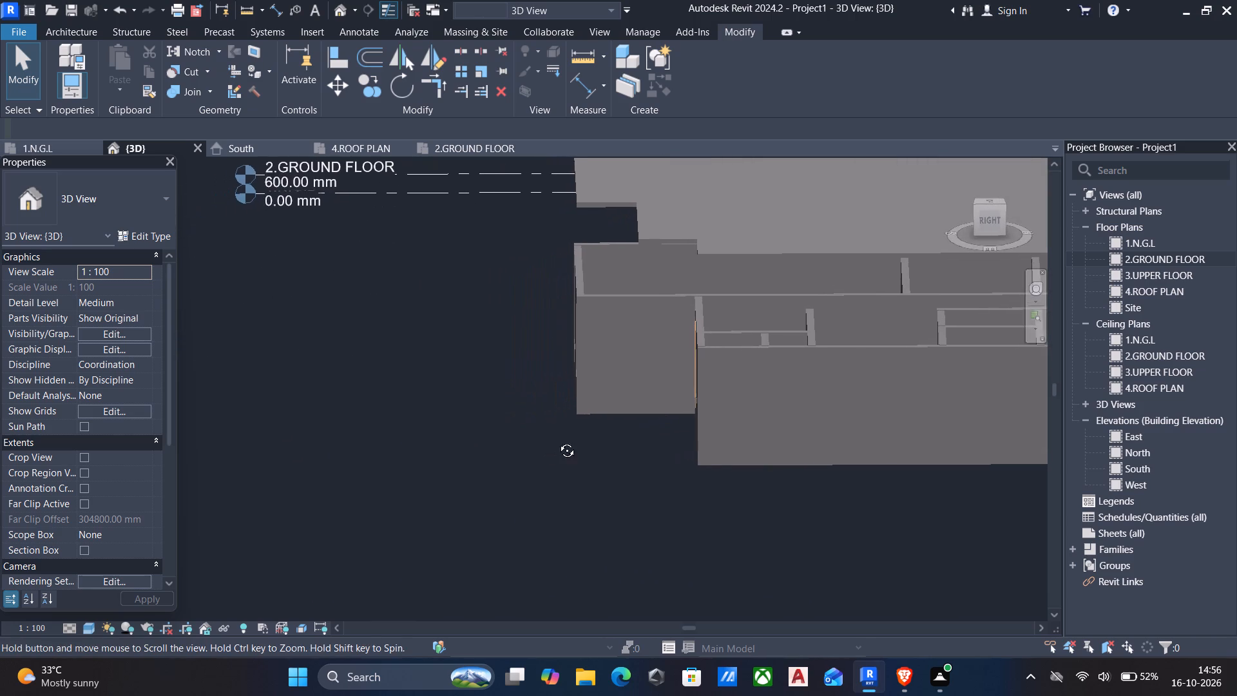
pyautogui.keyDown('shift'); pyautogui.moveTo(557, 441); pyautogui.dragTo(636, 417, button='middle'); pyautogui.keyUp('shift')
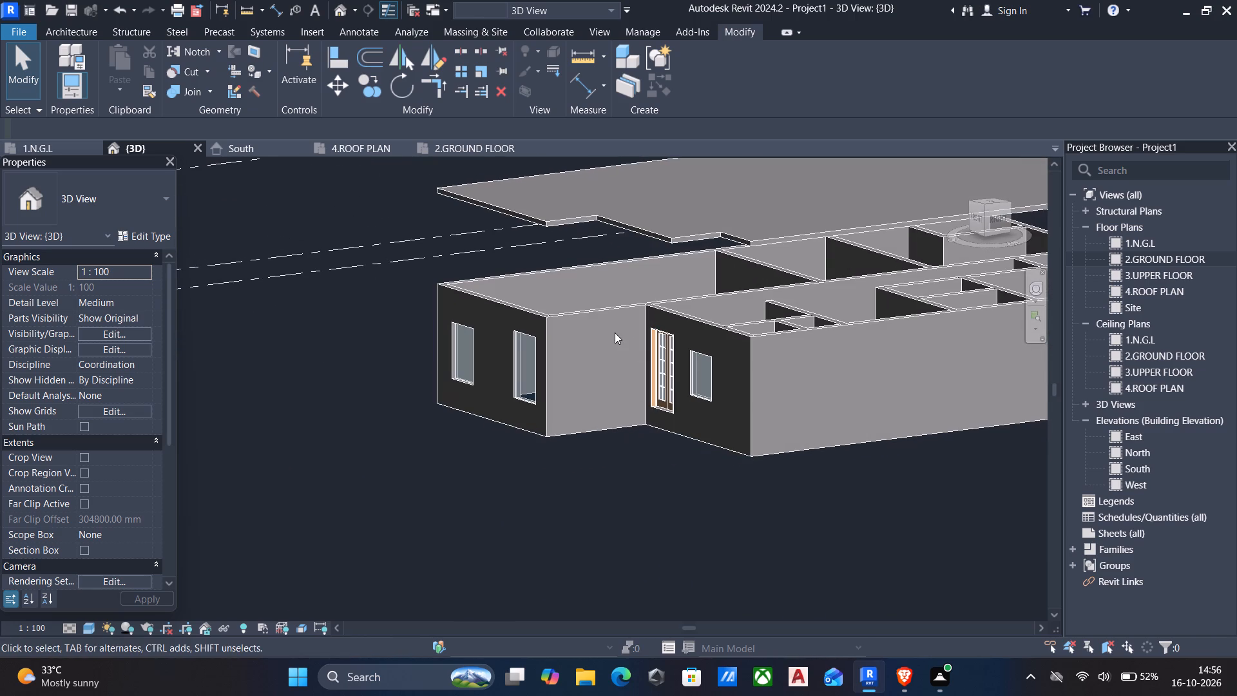
pyautogui.keyDown('shift'); pyautogui.moveTo(614, 333); pyautogui.dragTo(718, 310, button='middle'); pyautogui.keyUp('shift')
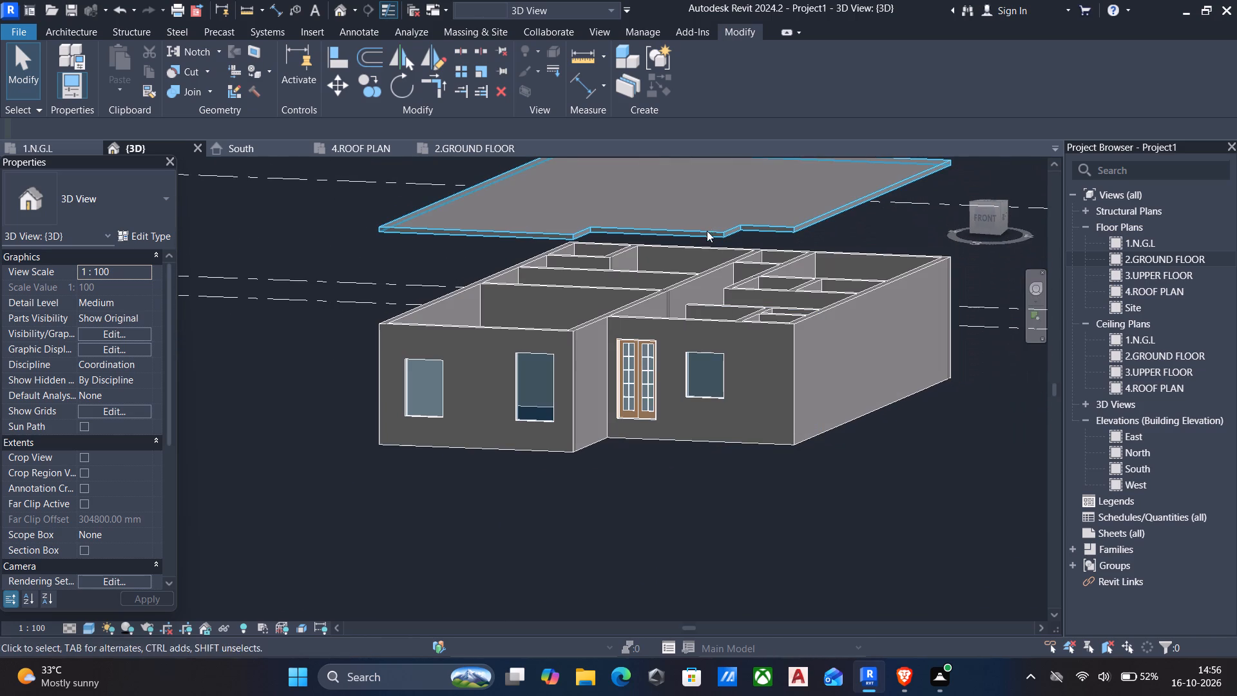
pyautogui.click(707, 231)
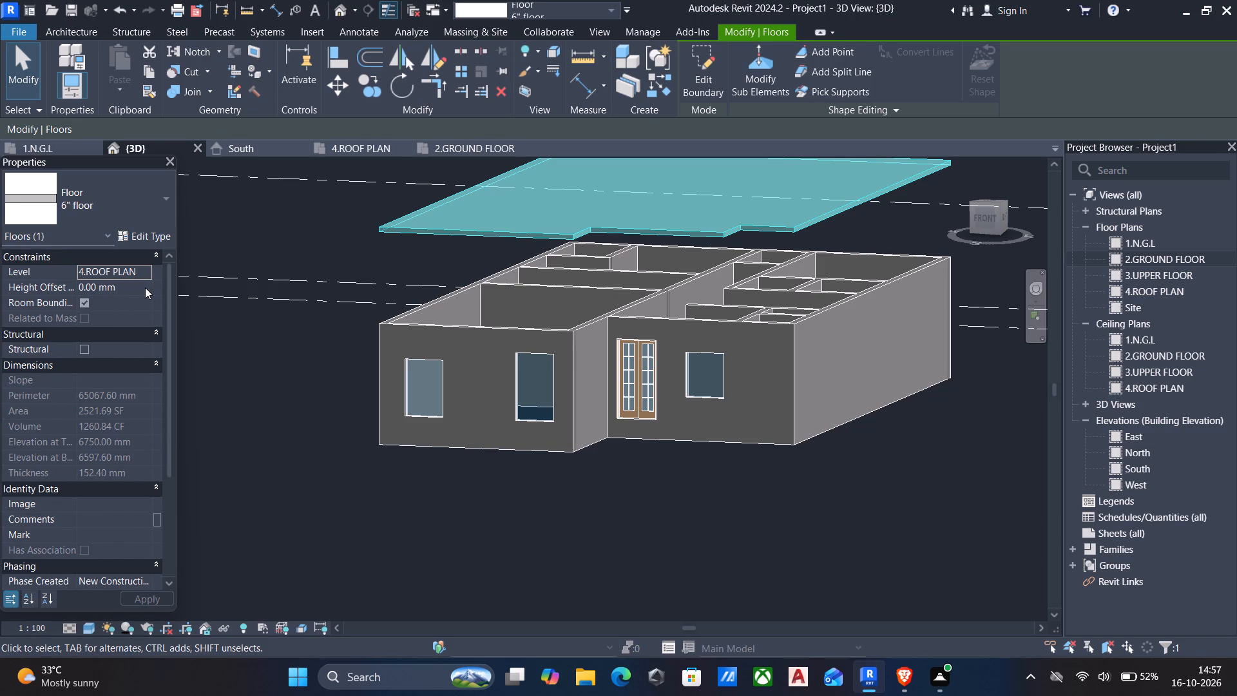
pyautogui.click(136, 284)
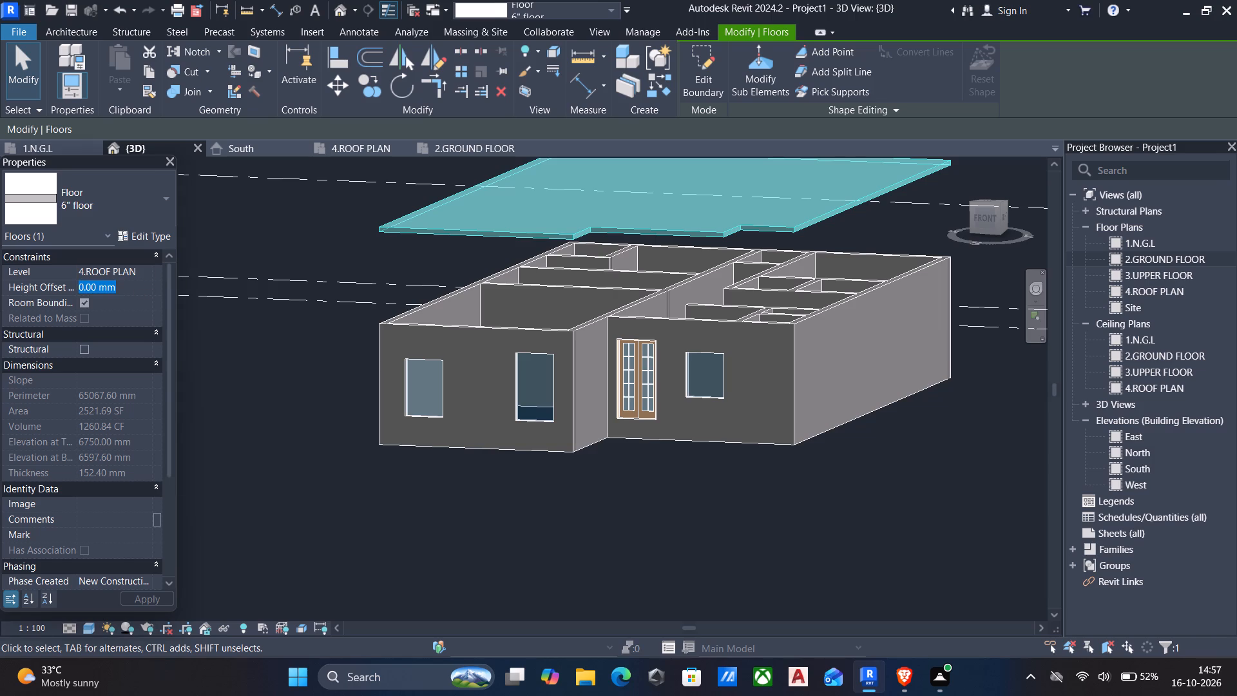
pyautogui.click(141, 285)
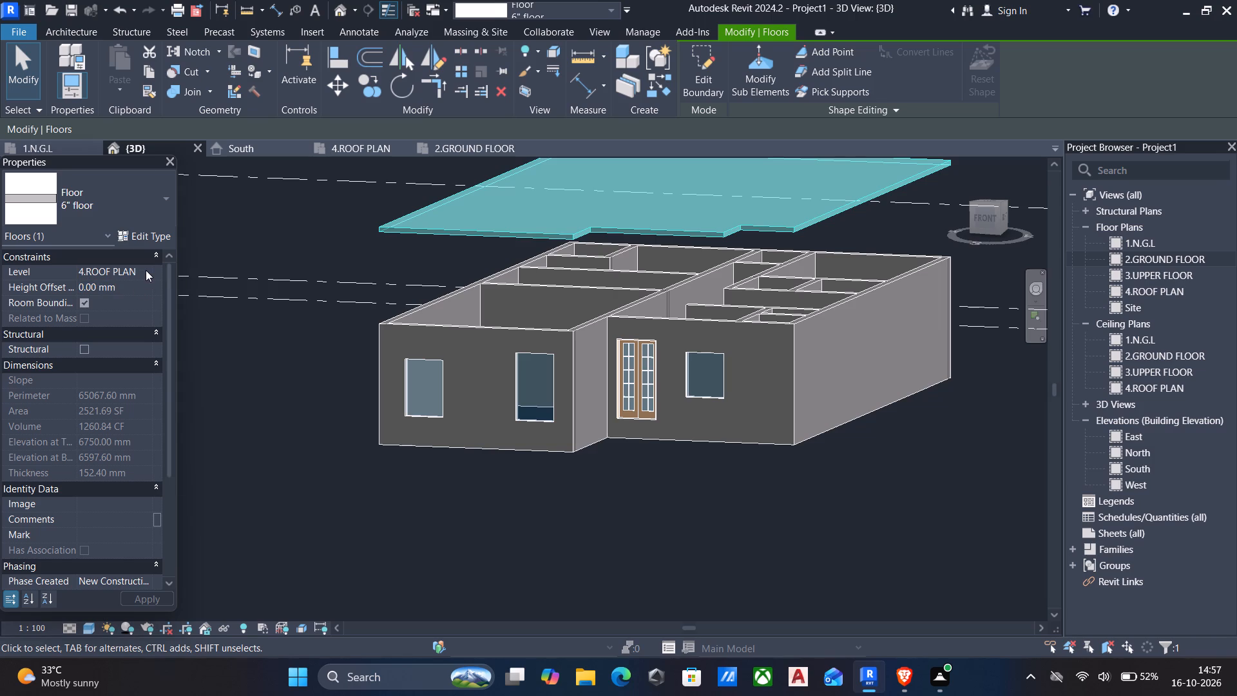
pyautogui.click(146, 270)
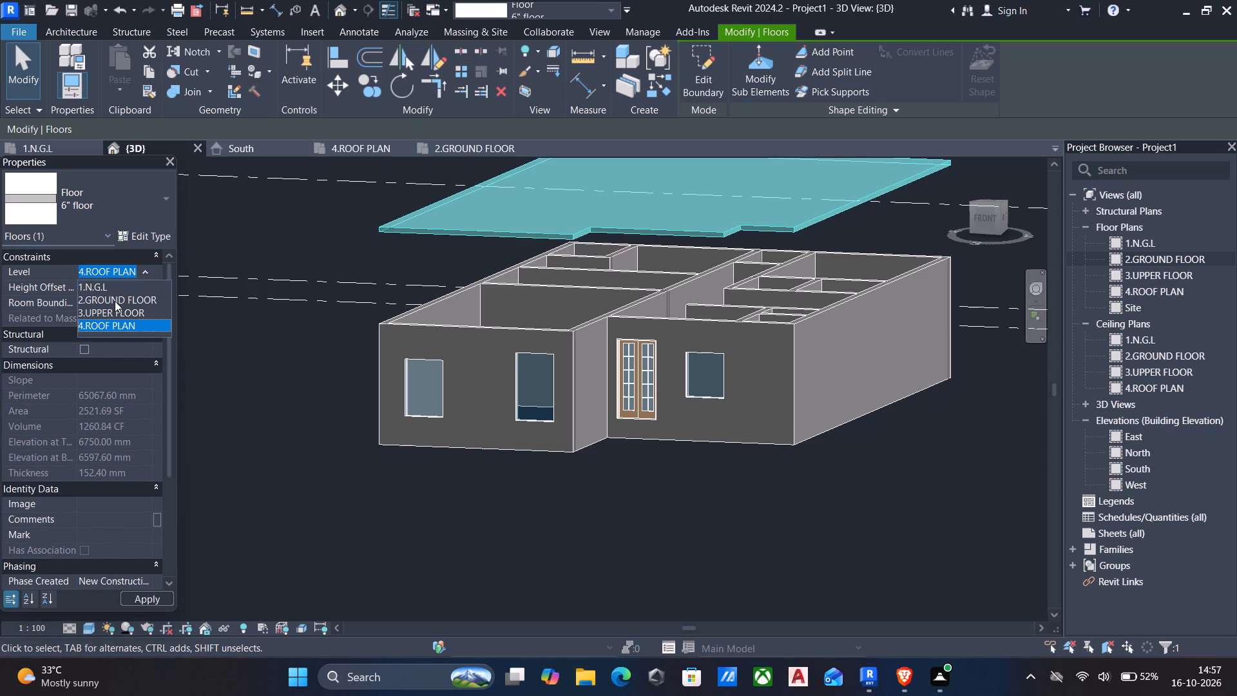
pyautogui.click(115, 301)
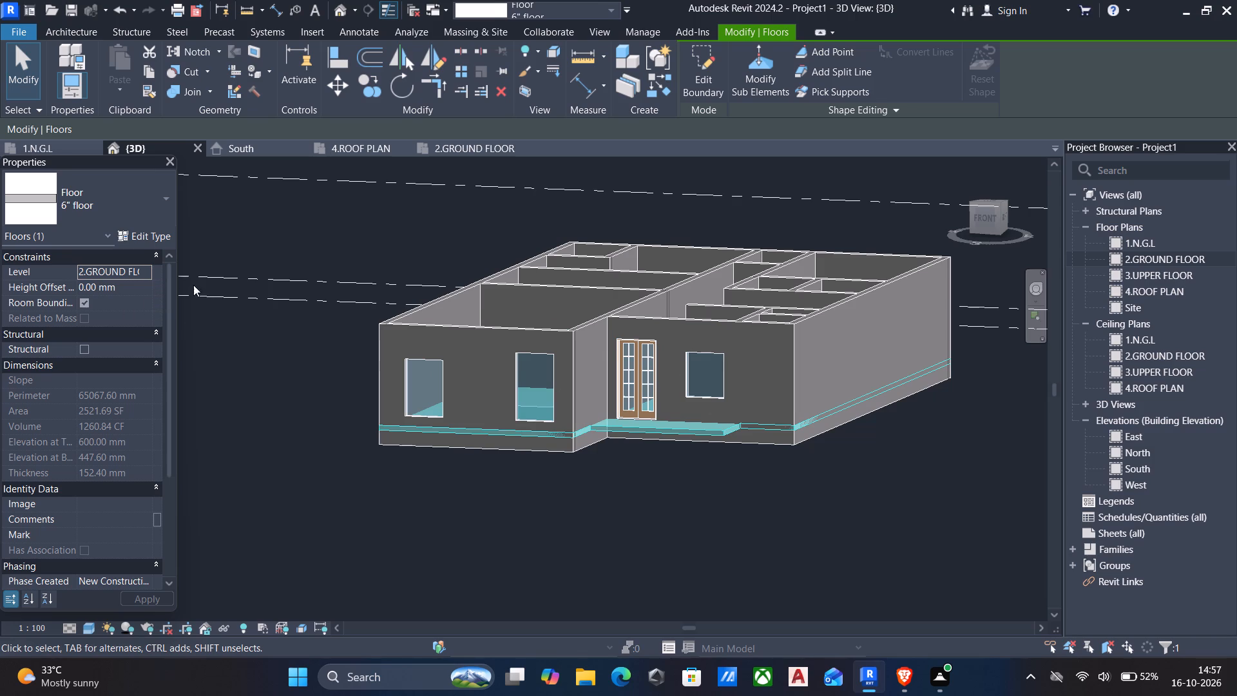
pyautogui.click(145, 270)
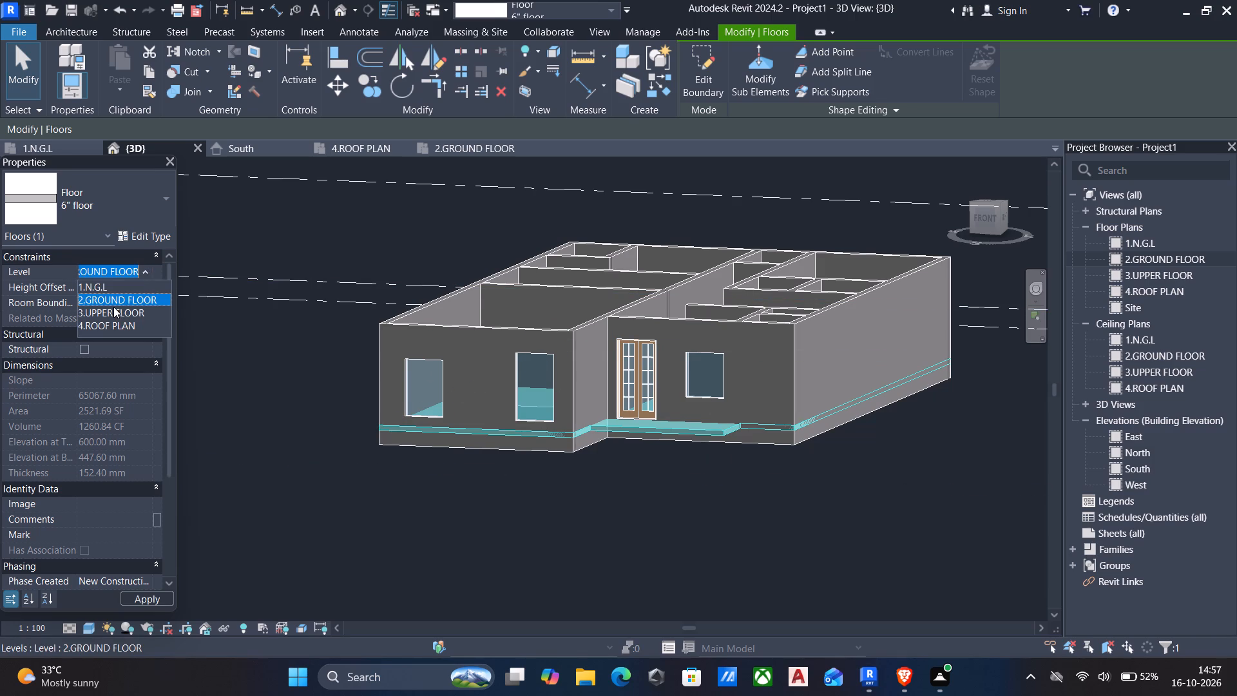
pyautogui.click(113, 307)
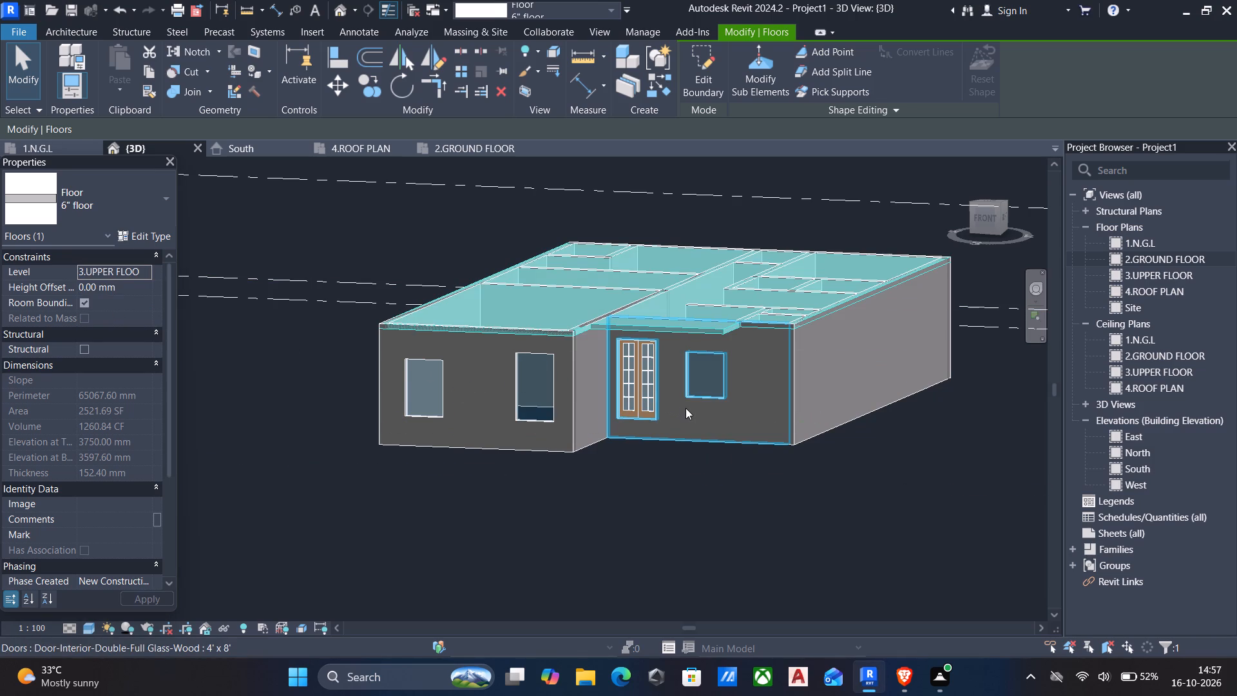
pyautogui.press('Escape')
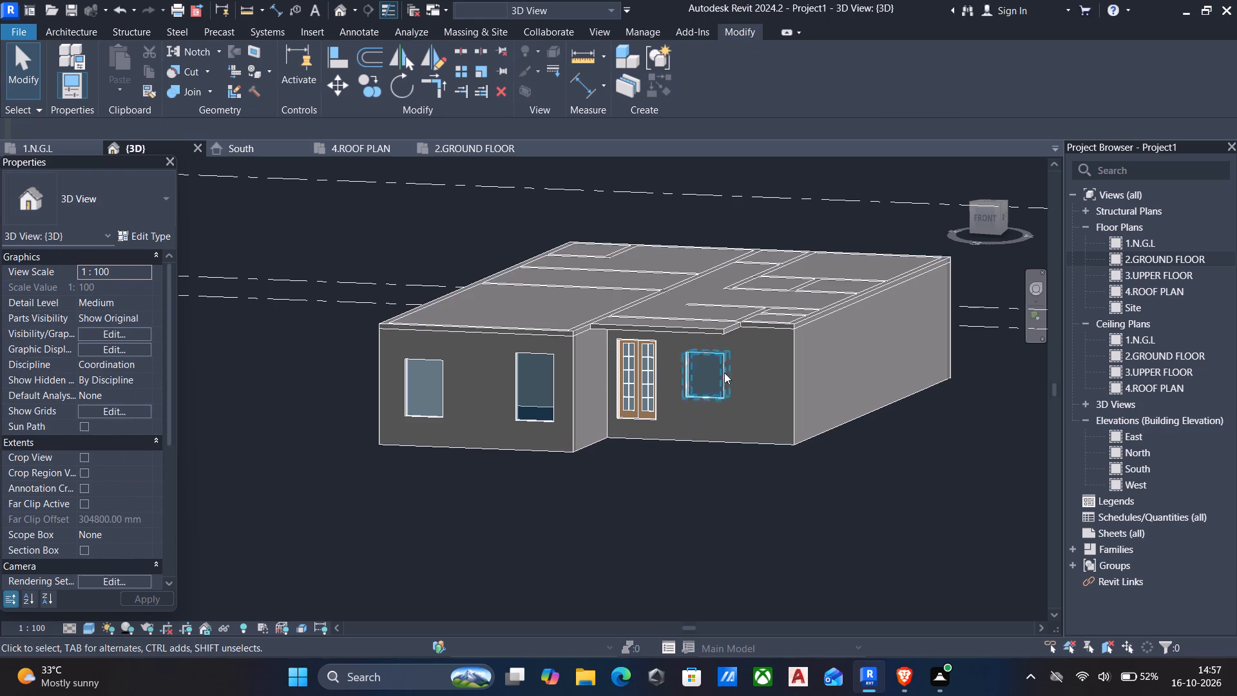
# Edit the 6" slab's boundary in the 2.GROUND FLOOR plan, deleting the porch's outer side line and the adjoining short line along the door's wall.
pyautogui.click(659, 322)
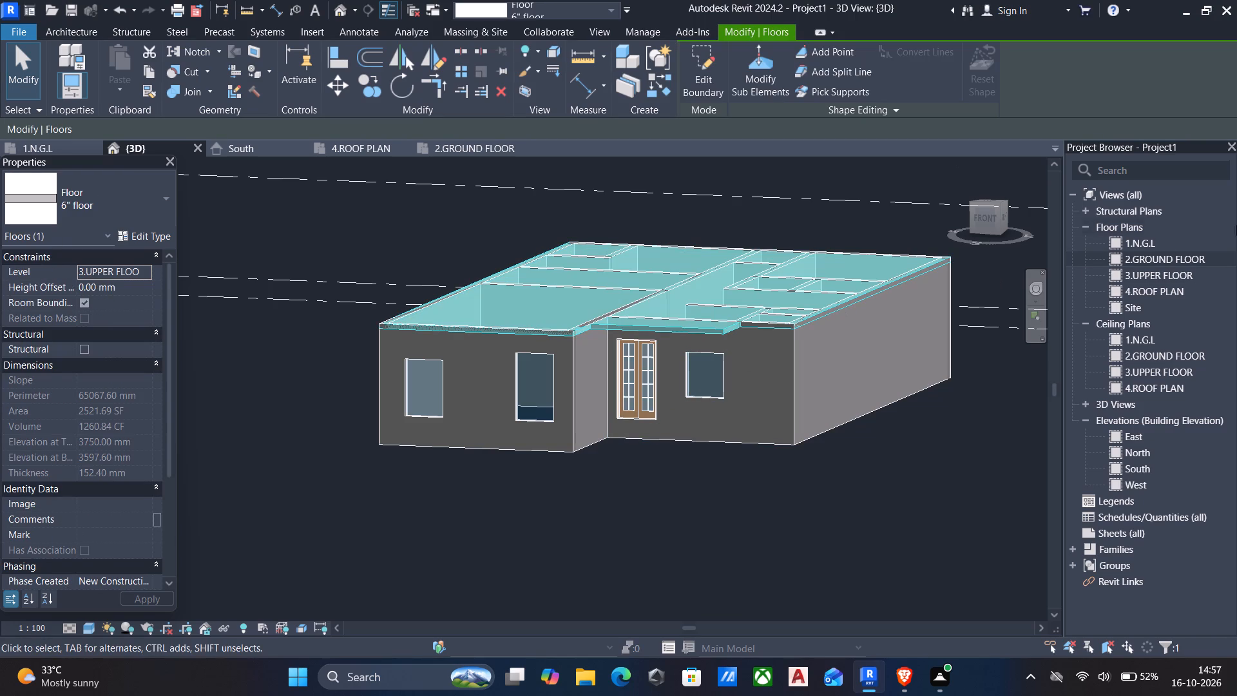
pyautogui.click(711, 68)
pyautogui.doubleClick(1175, 262)
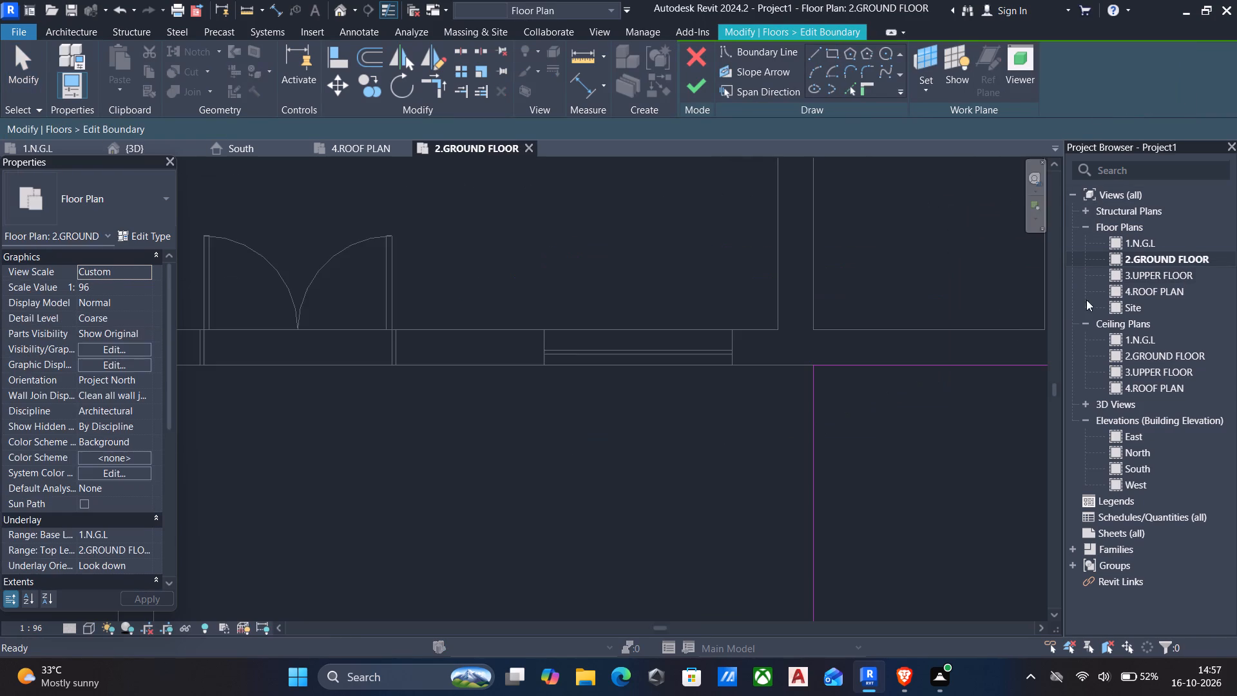
pyautogui.scroll(-5, 796, 411)
pyautogui.scroll(-3, 527, 362)
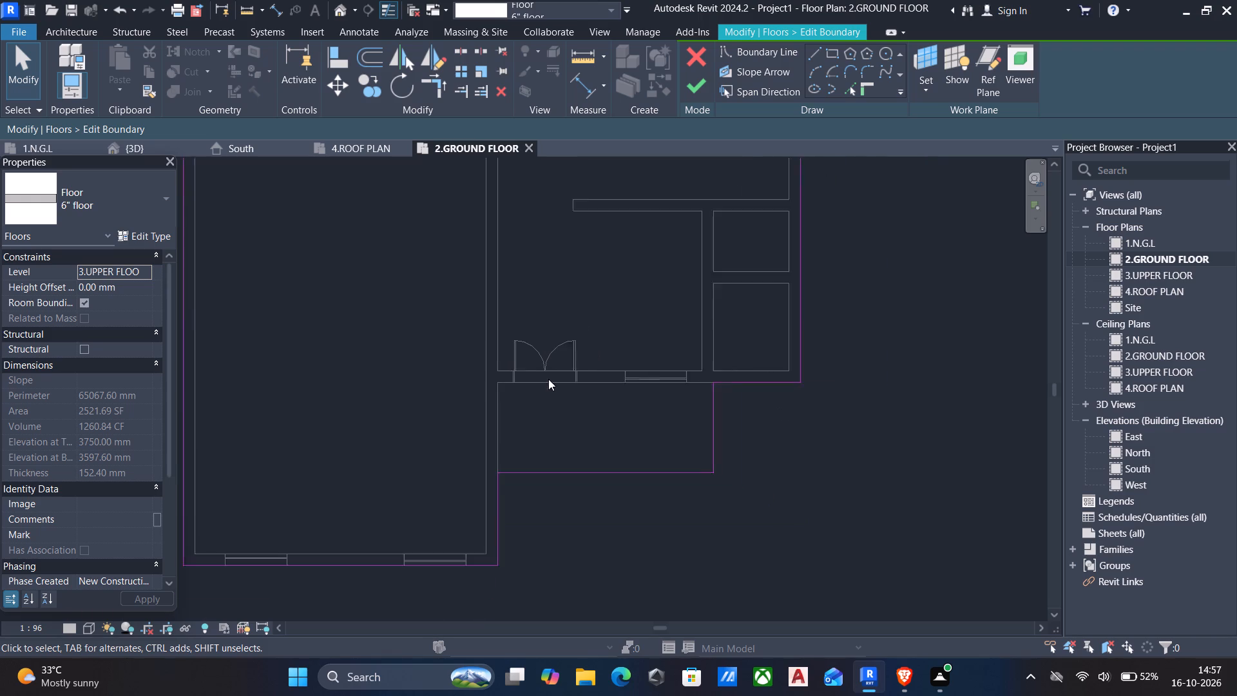
pyautogui.scroll(-1, 548, 379)
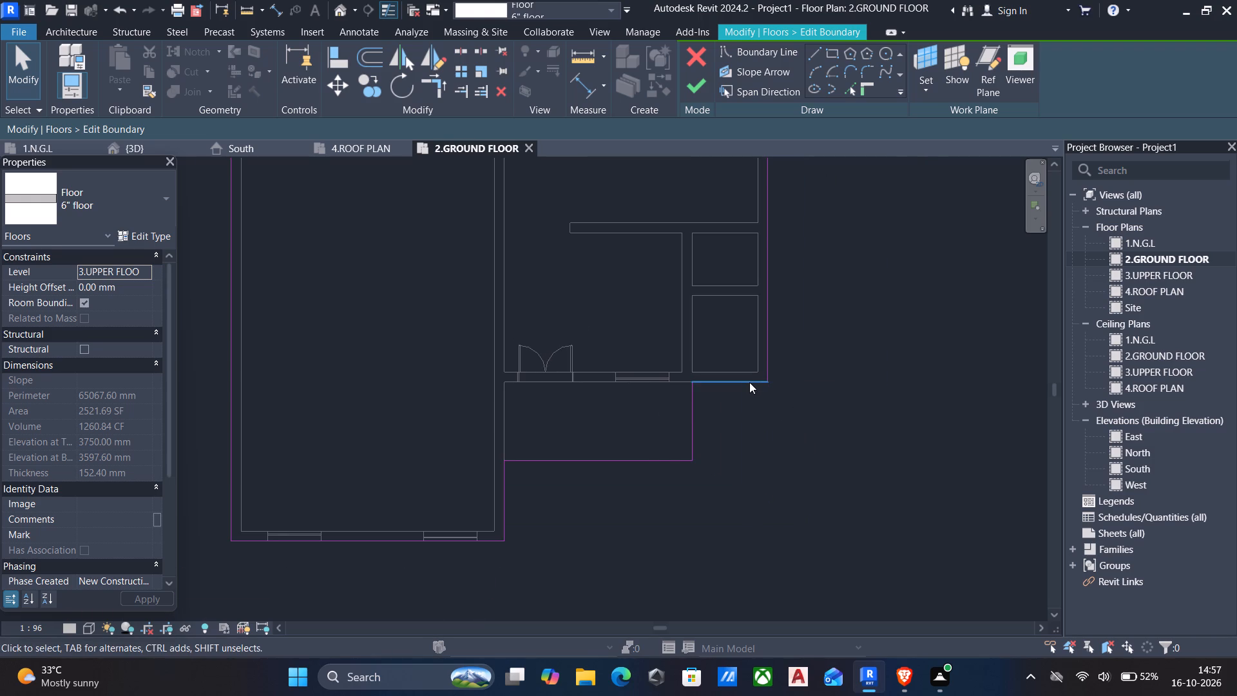
pyautogui.click(749, 382)
pyautogui.press('Delete')
pyautogui.click(699, 418)
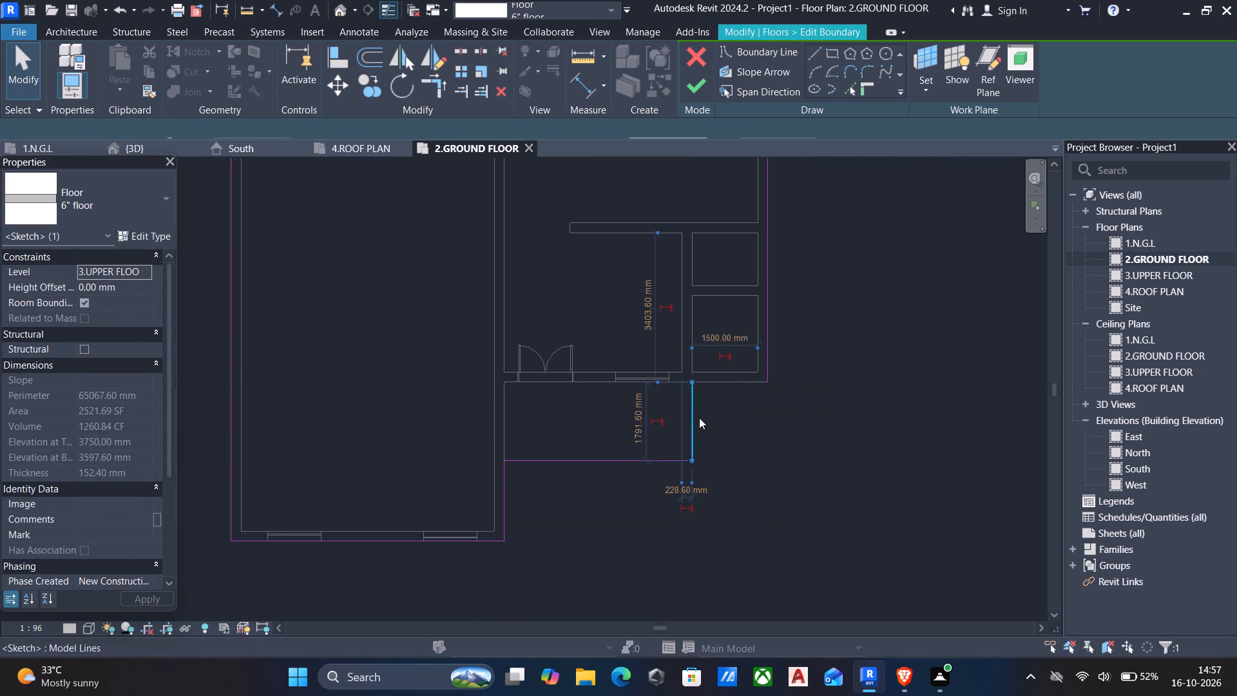
pyautogui.press('Delete')
# Trim/extend the porch's front boundary line and the building's outer side boundary line to meet in a corner.
pyautogui.press('t')
pyautogui.press('r')
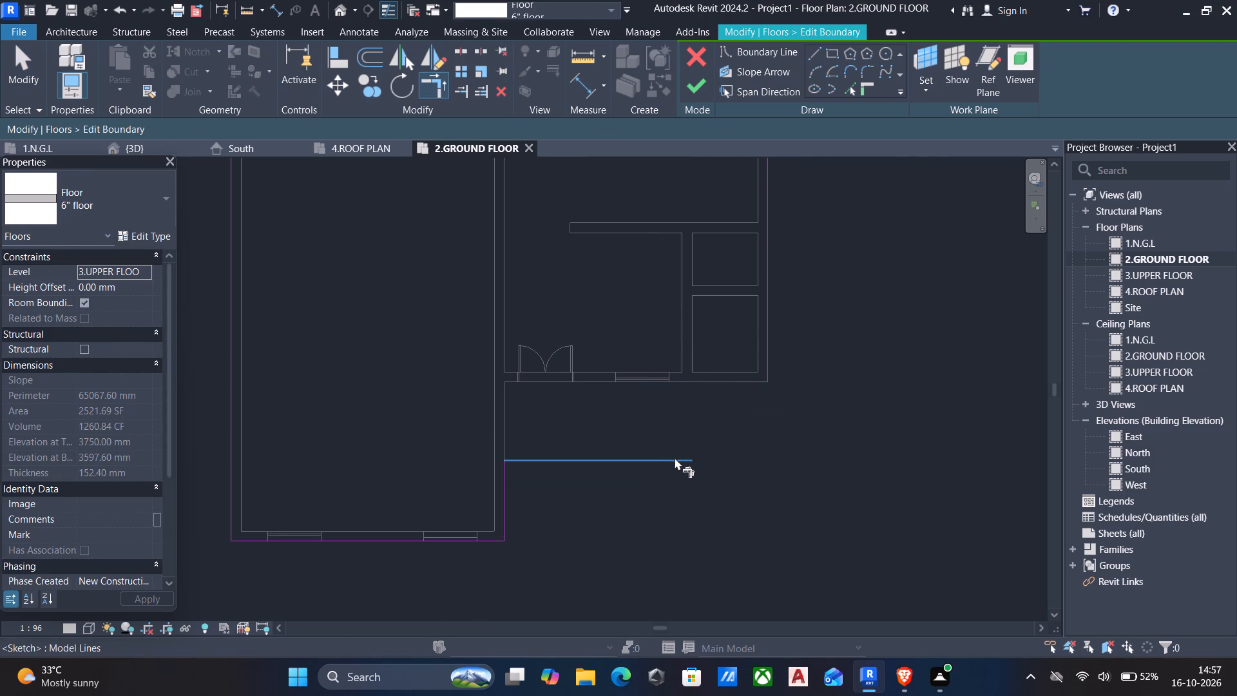
pyautogui.click(672, 459)
pyautogui.click(769, 331)
pyautogui.scroll(-3, 691, 381)
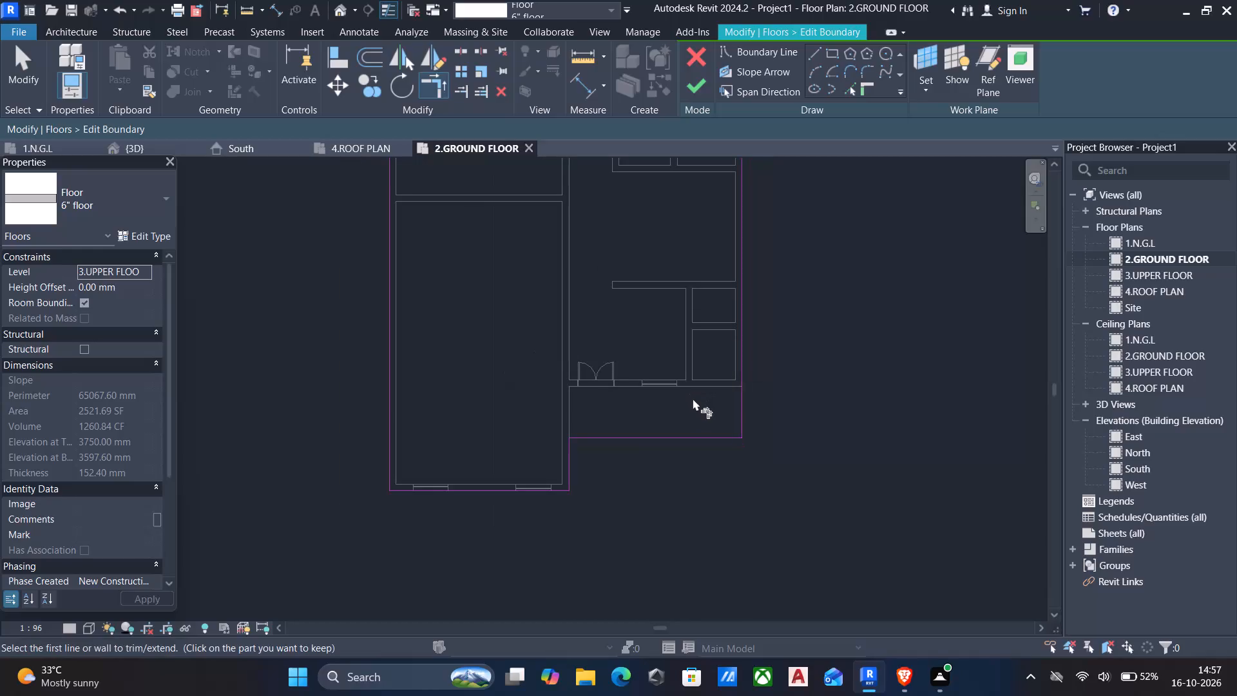
# Finish the slab boundary, attach the walls to the slab's bottom, and return to the 3D view.
pyautogui.click(695, 97)
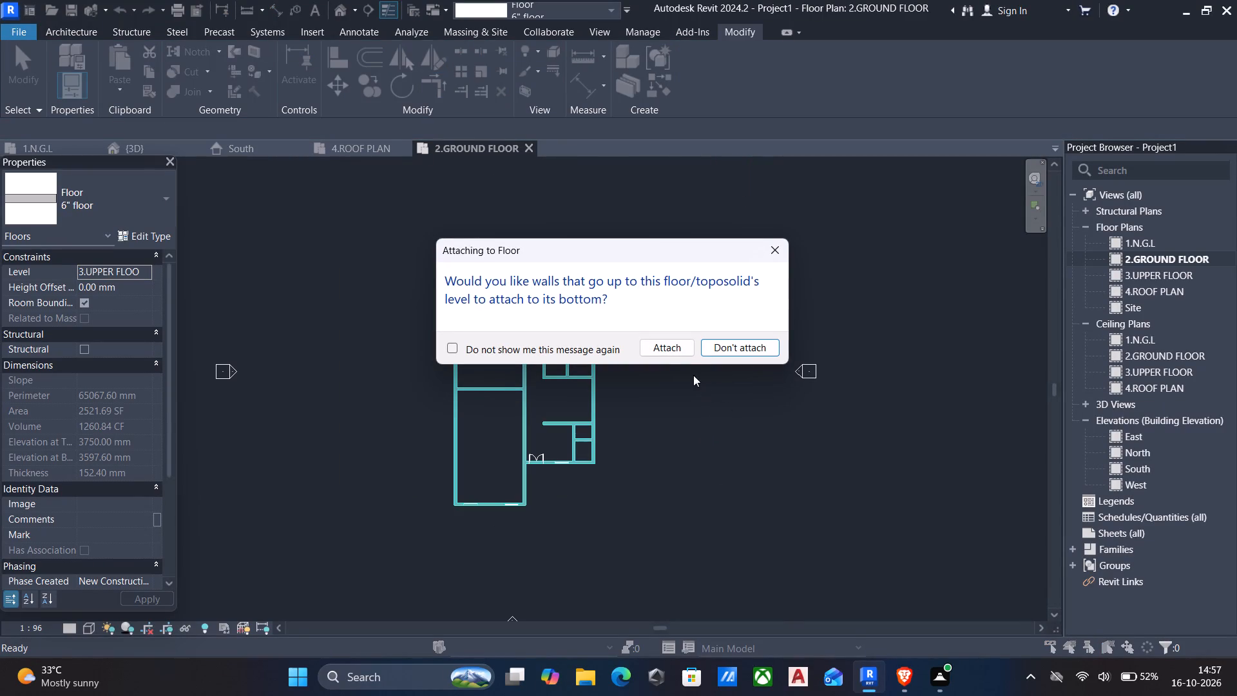
pyautogui.click(675, 351)
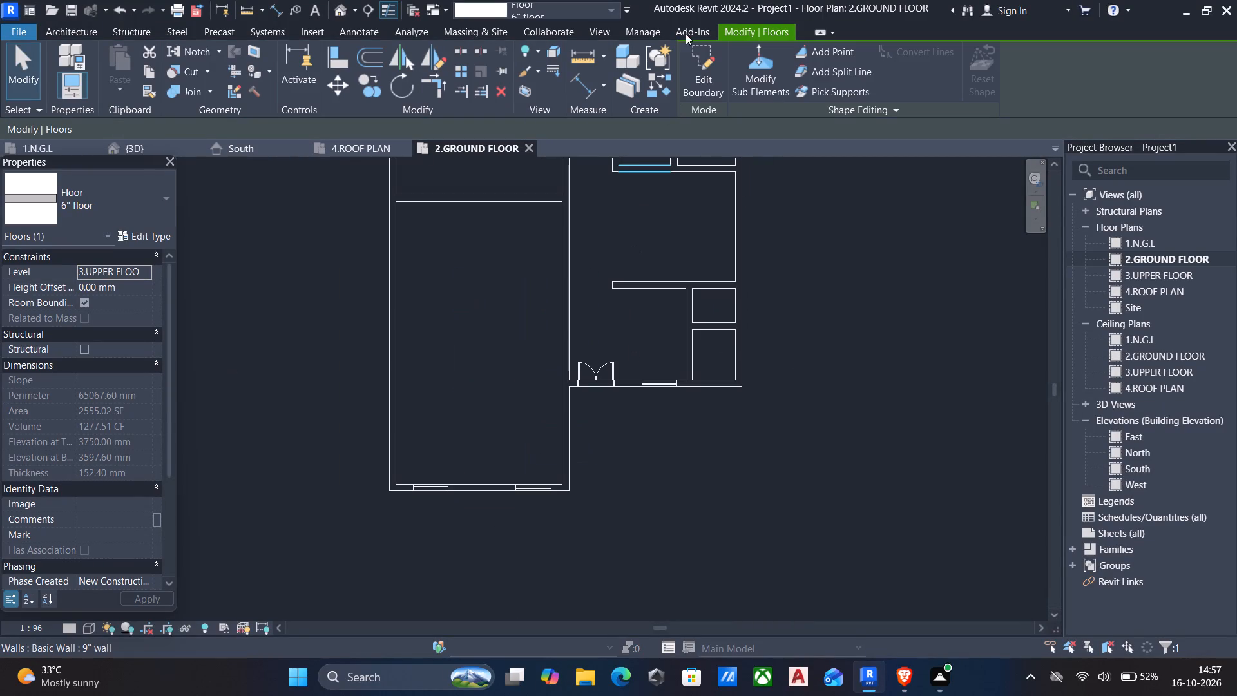
pyautogui.click(338, 8)
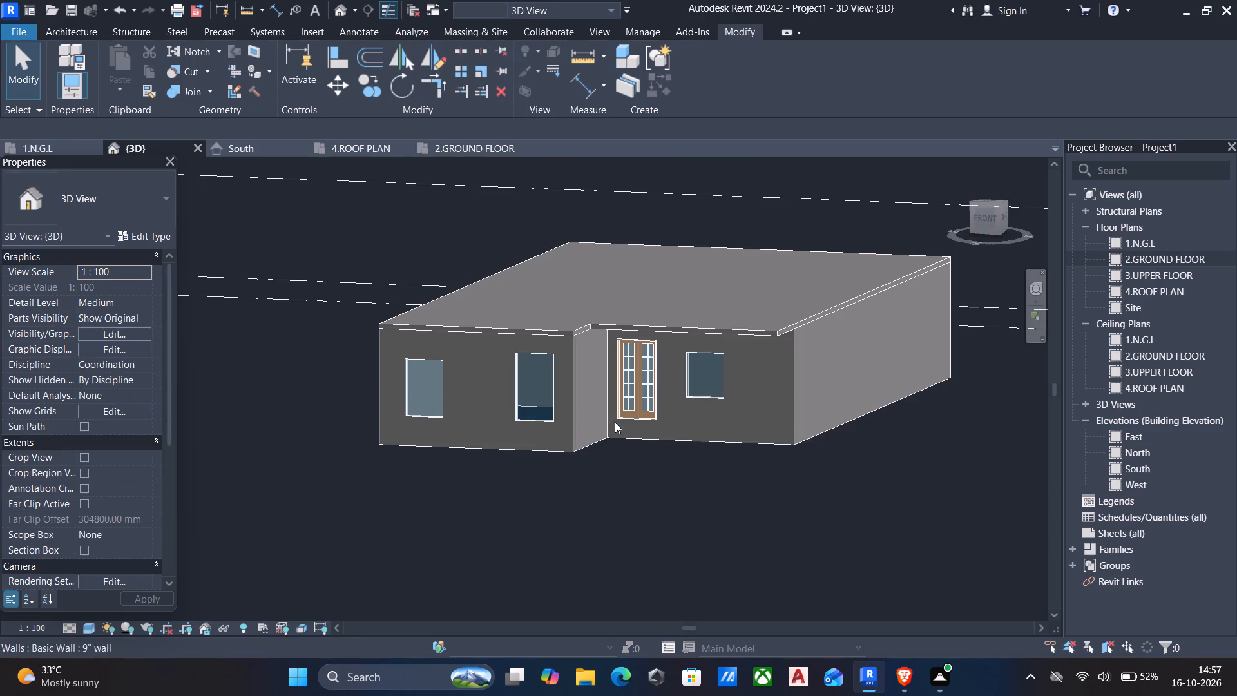
# Edit the 6" slab's boundary in the 2.GROUND FLOOR plan, deleting the porch's front line and the short line along the projecting room's side.
pyautogui.keyDown('shift'); pyautogui.moveTo(613, 415); pyautogui.dragTo(461, 445, button='middle'); pyautogui.keyUp('shift')
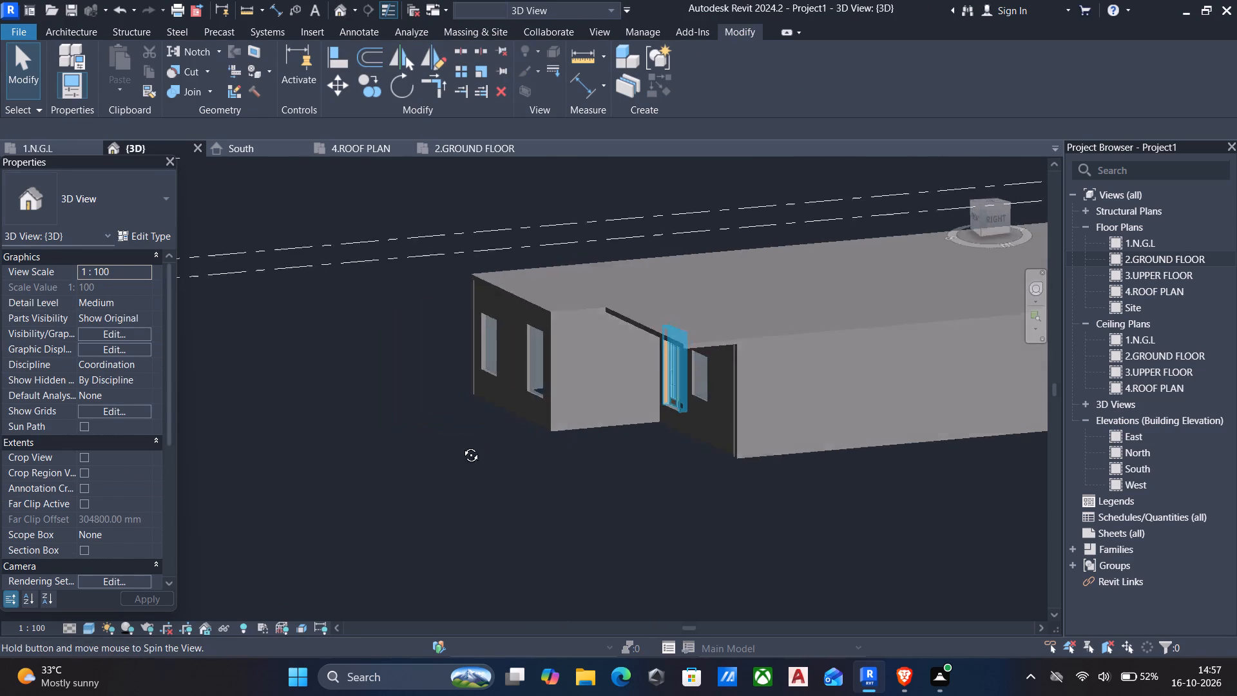
pyautogui.keyDown('shift'); pyautogui.moveTo(461, 445); pyautogui.dragTo(477, 439, button='middle'); pyautogui.keyUp('shift')
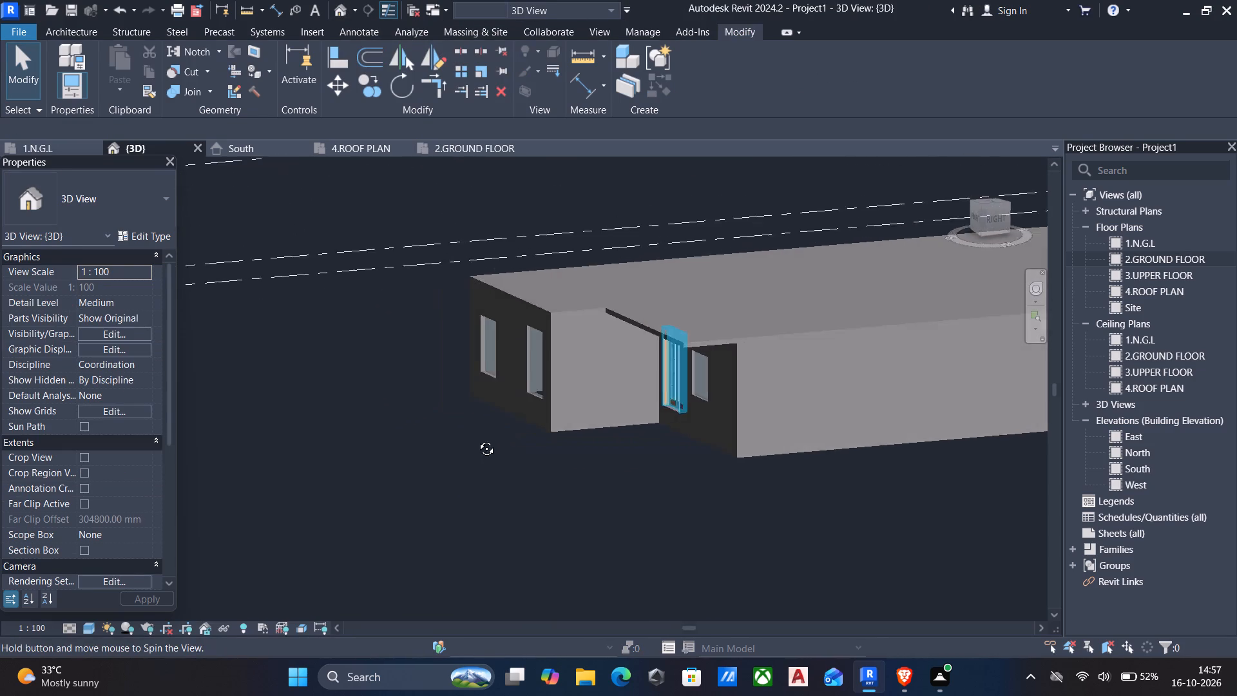
pyautogui.keyDown('shift'); pyautogui.moveTo(477, 439); pyautogui.dragTo(470, 443, button='middle'); pyautogui.keyUp('shift')
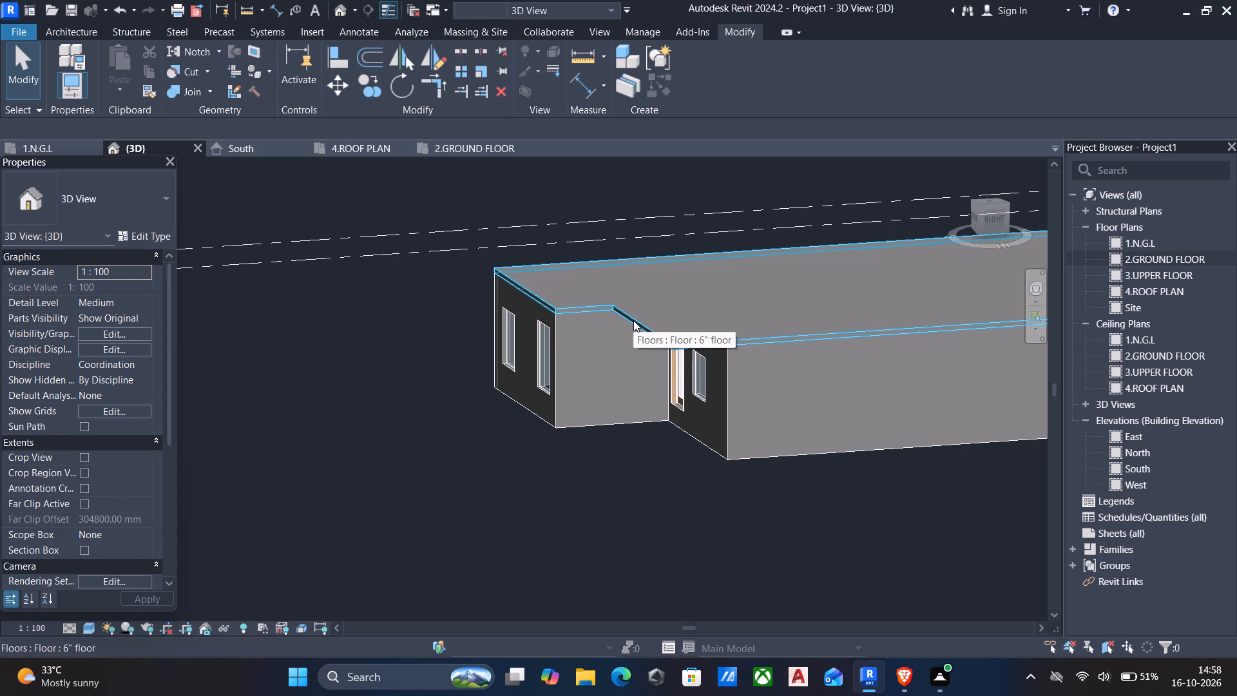
pyautogui.click(633, 320)
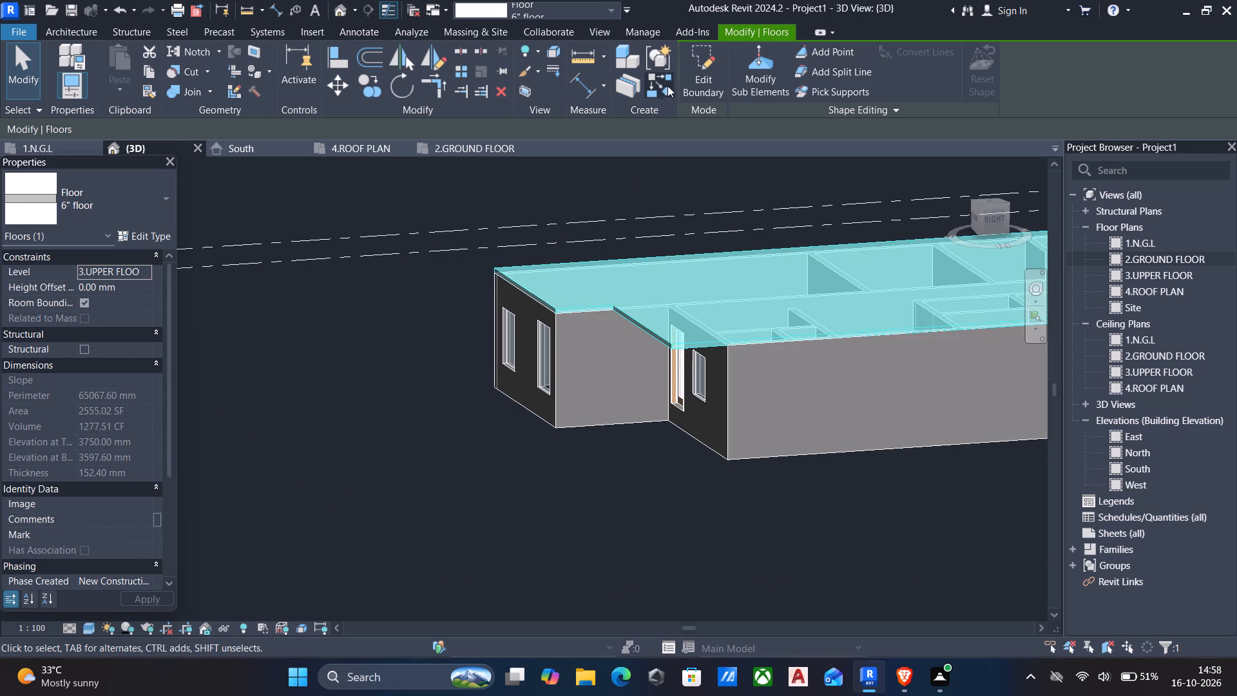
pyautogui.click(696, 68)
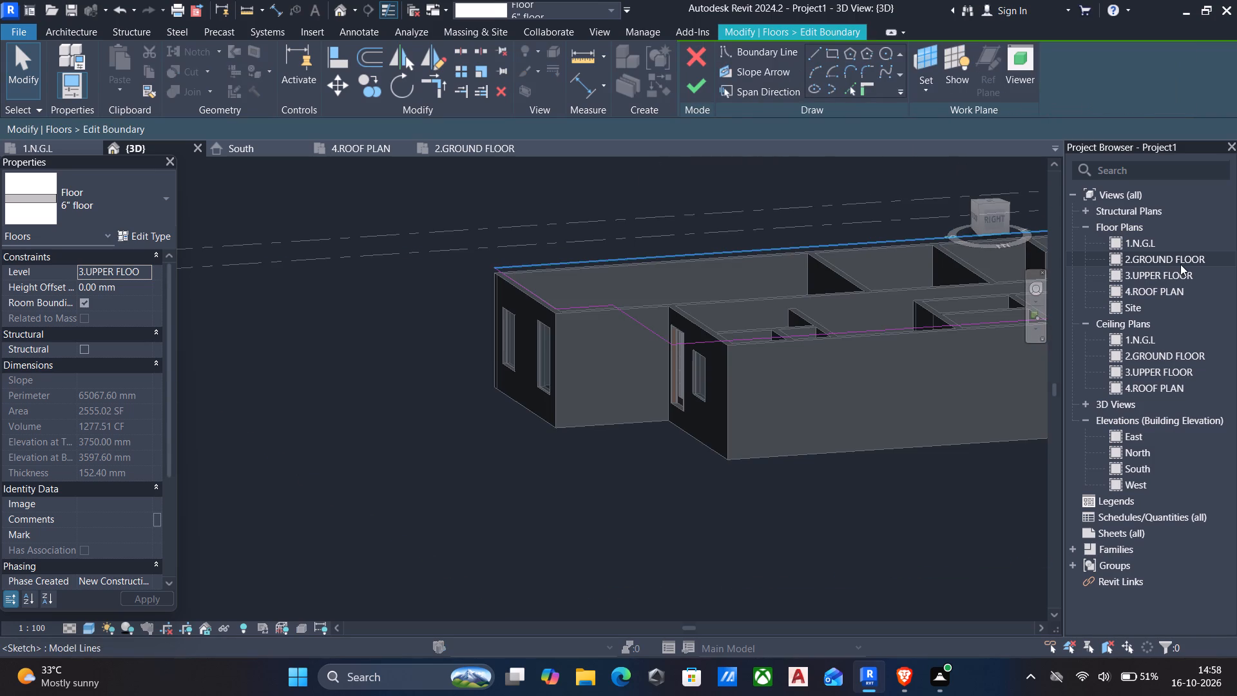
pyautogui.doubleClick(1176, 264)
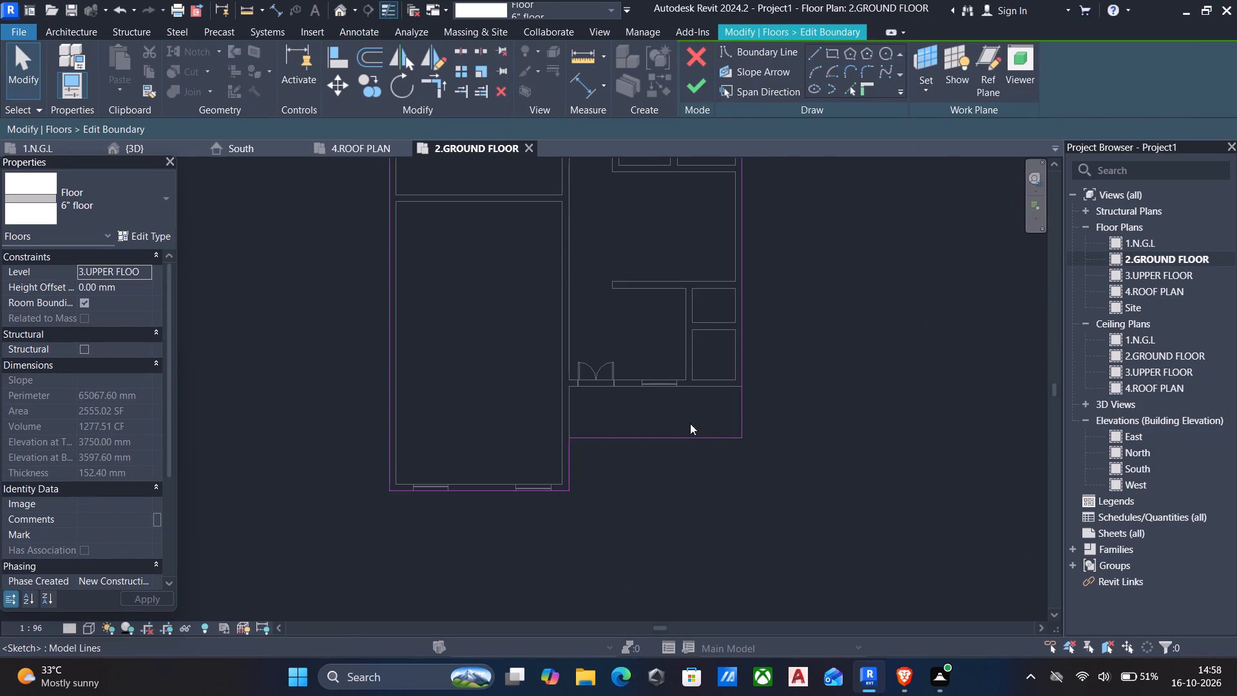
pyautogui.click(567, 465)
pyautogui.press('Delete')
pyautogui.click(591, 442)
pyautogui.press('Delete')
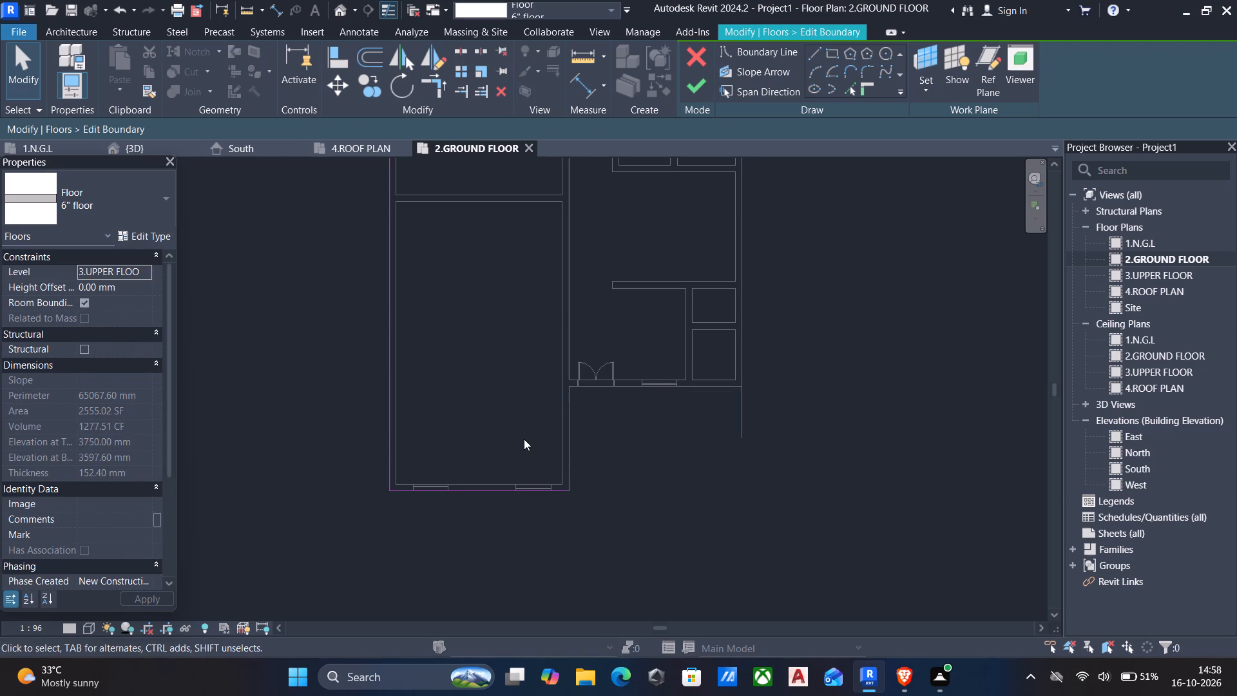
# Trim/extend the projecting room's front boundary line and the porch's outer side line to a corner, then finish the boundary and attach the walls.
pyautogui.write('tr')
pyautogui.click(516, 490)
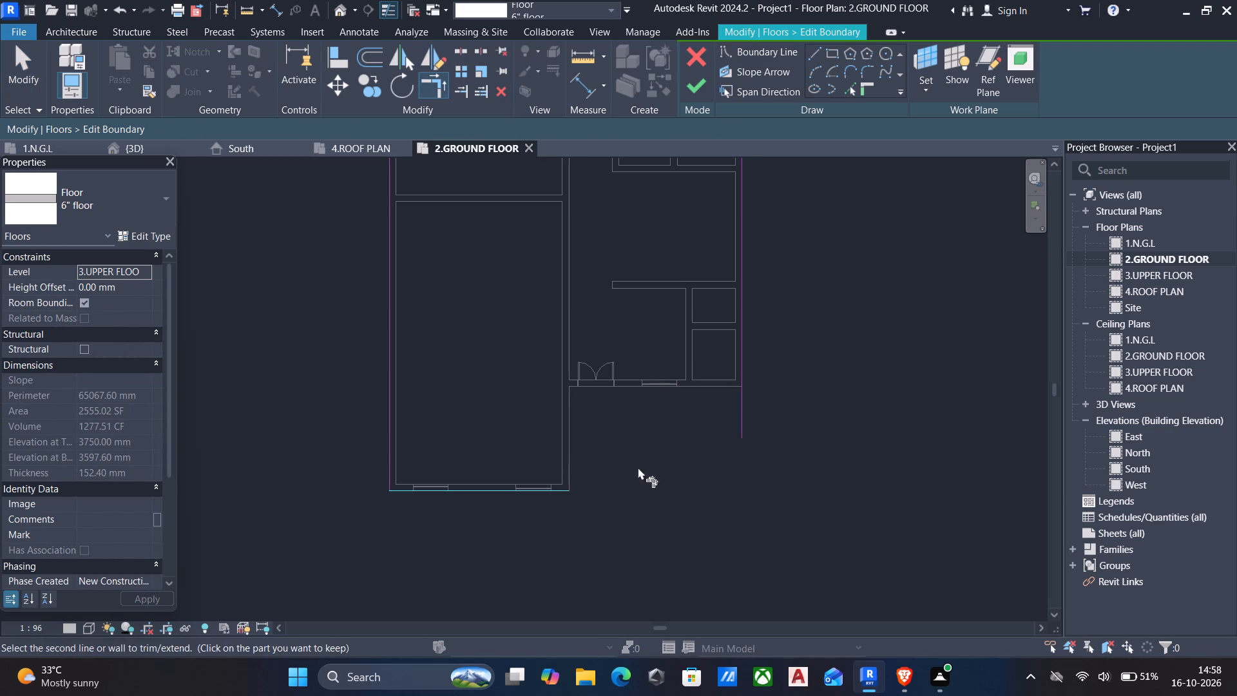
pyautogui.click(738, 411)
pyautogui.scroll(-3, 729, 451)
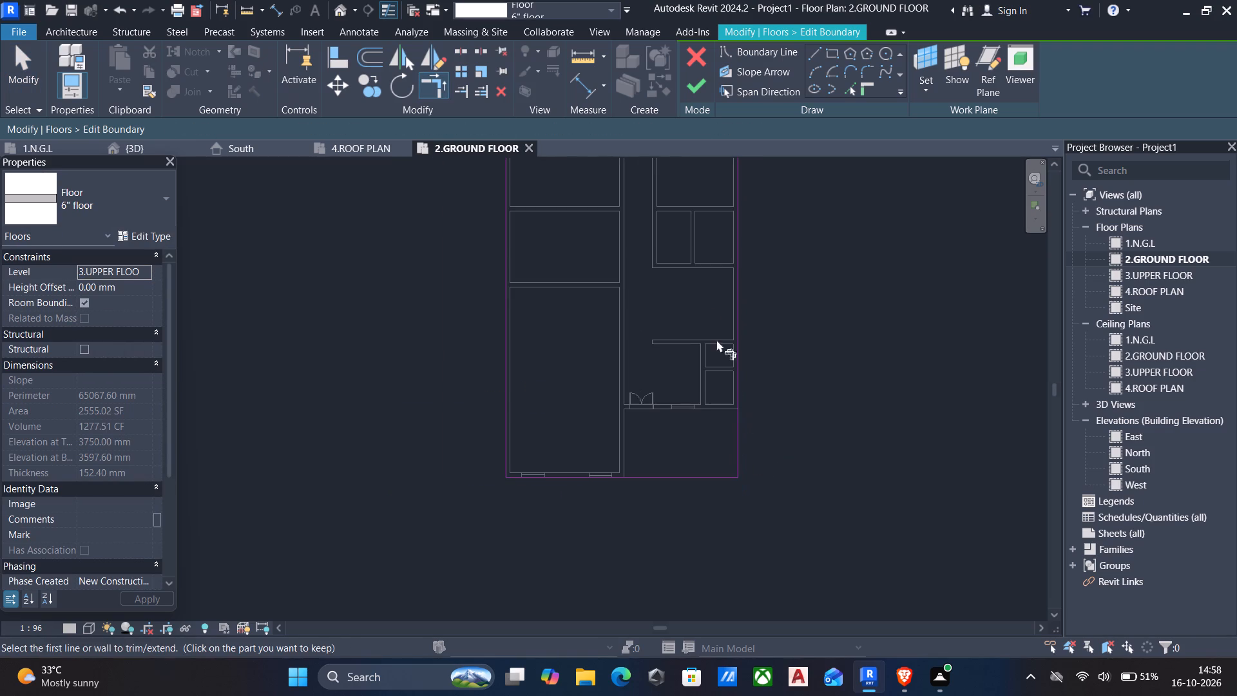
pyautogui.click(700, 87)
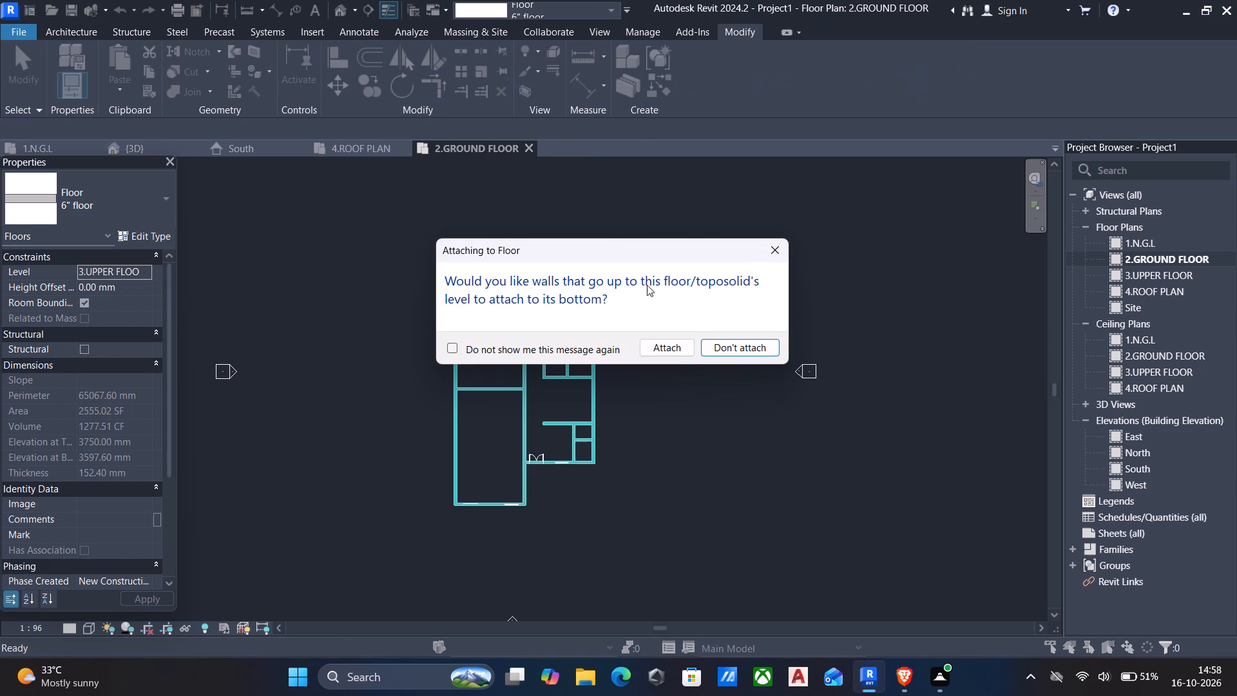
pyautogui.click(680, 351)
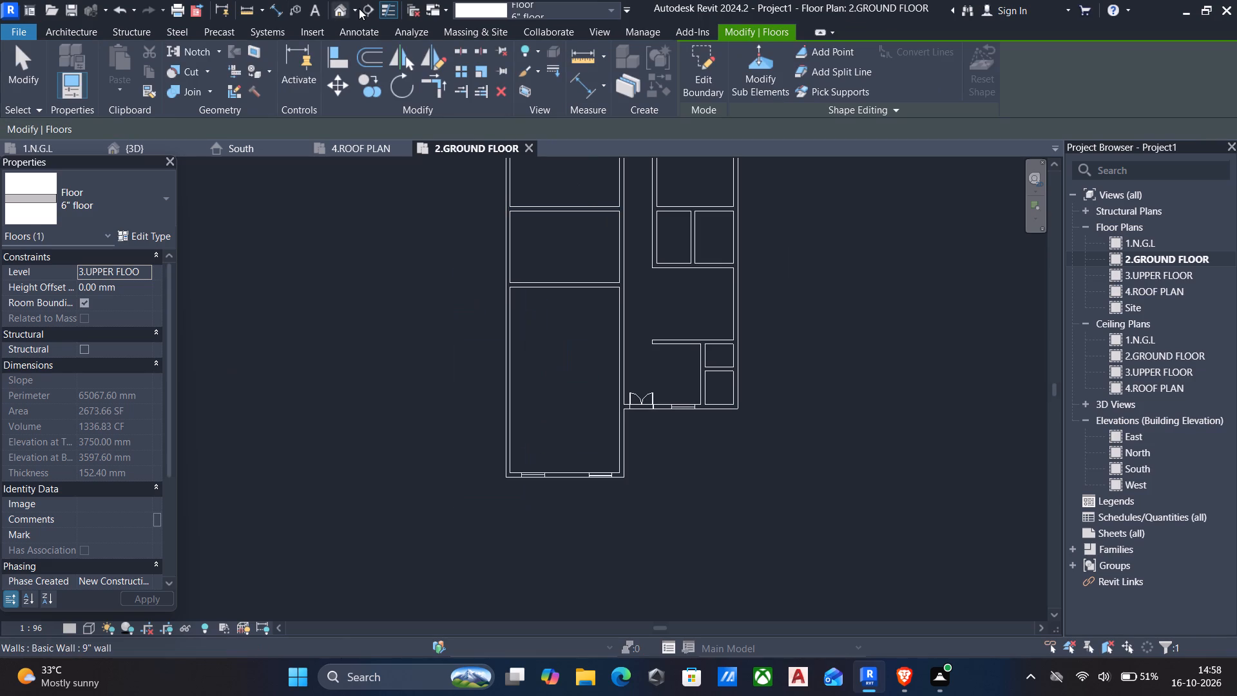
# In the 3D view, select all instances of the 9" wall and paste copies aligned to level 3.UPPER FLOOR.
pyautogui.click(343, 11)
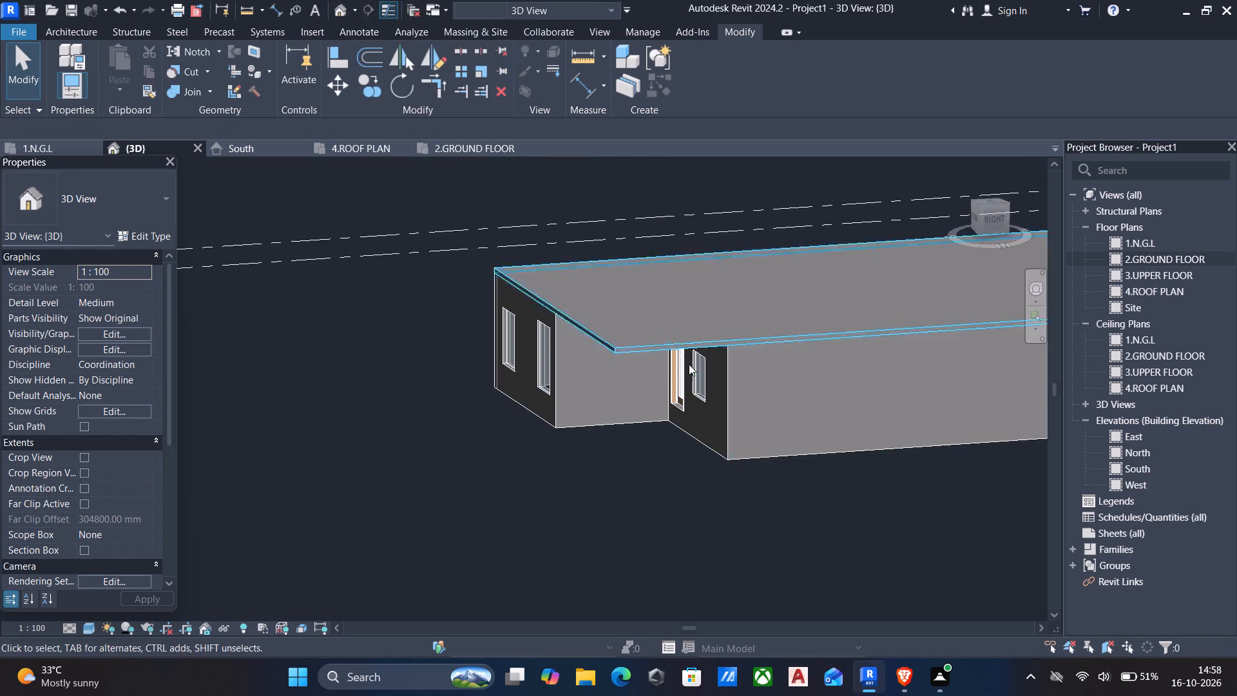
pyautogui.keyDown('shift'); pyautogui.moveTo(689, 392); pyautogui.dragTo(709, 388, button='middle'); pyautogui.keyUp('shift')
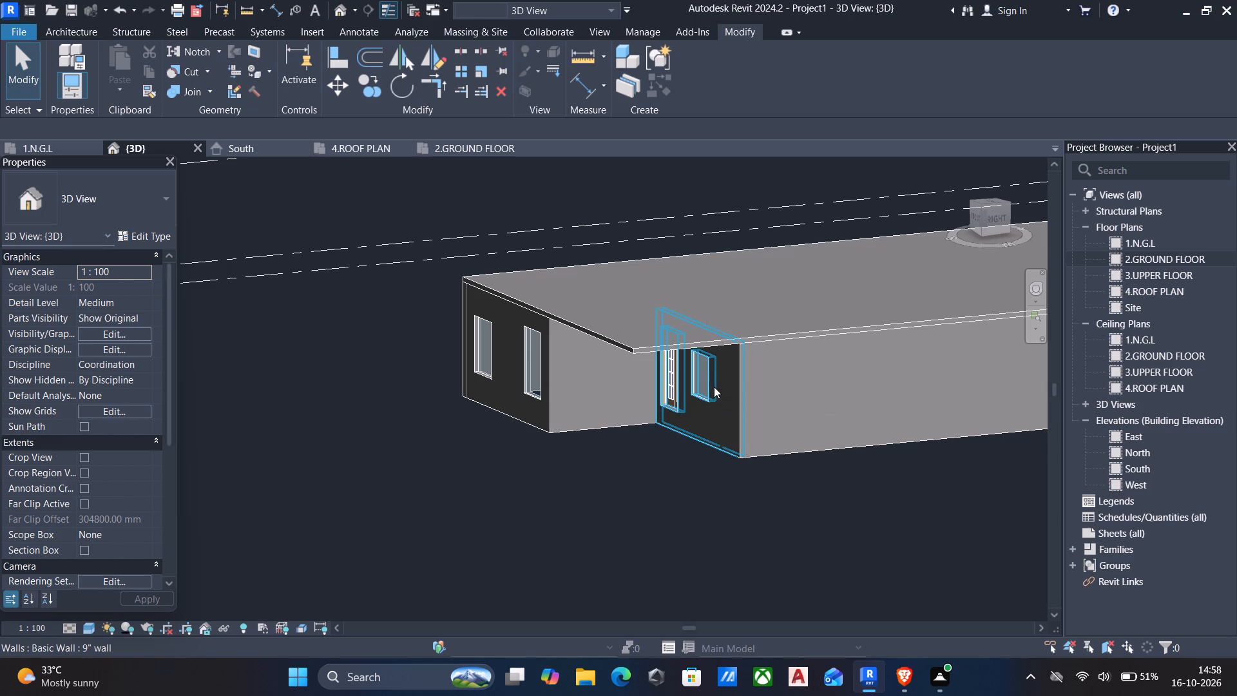
pyautogui.click(926, 440)
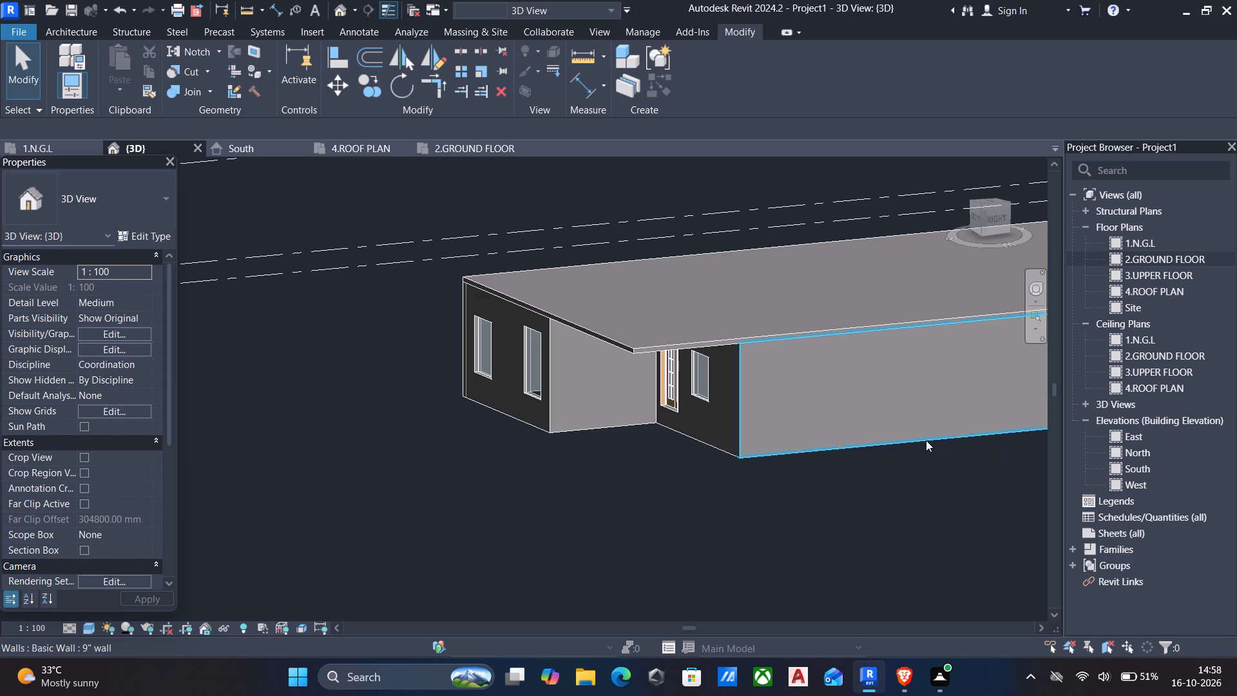
pyautogui.write('sa')
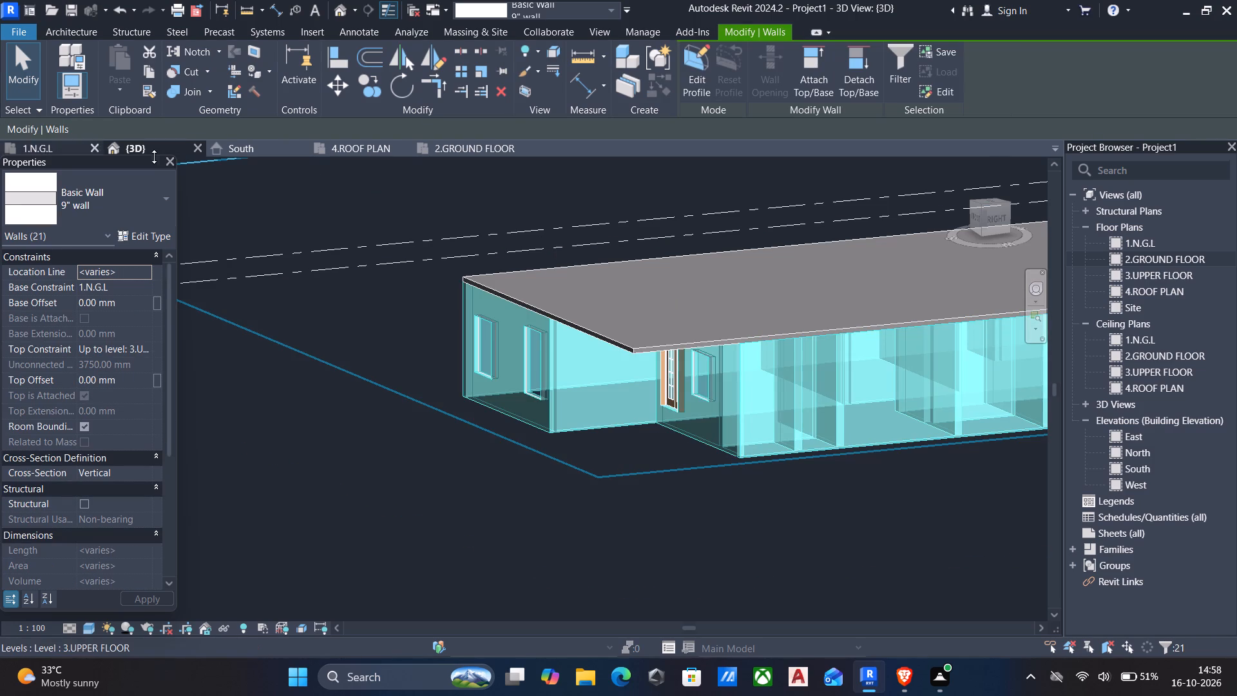
pyautogui.click(144, 73)
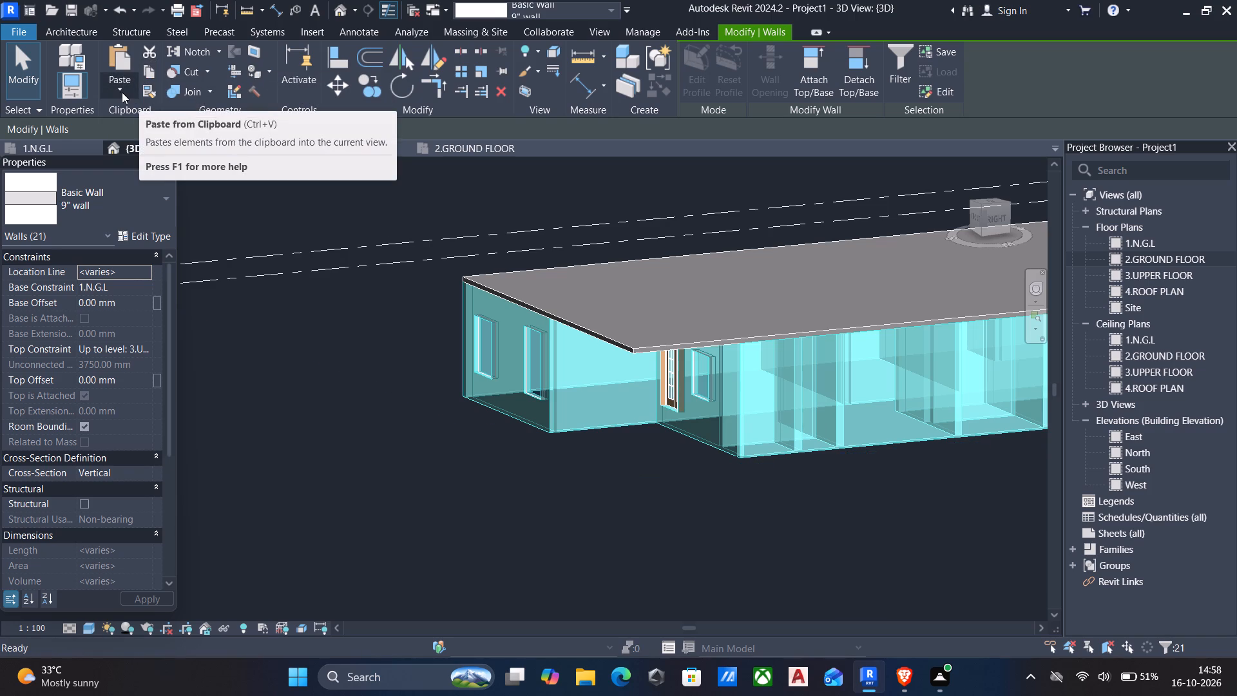
pyautogui.click(117, 91)
pyautogui.click(156, 144)
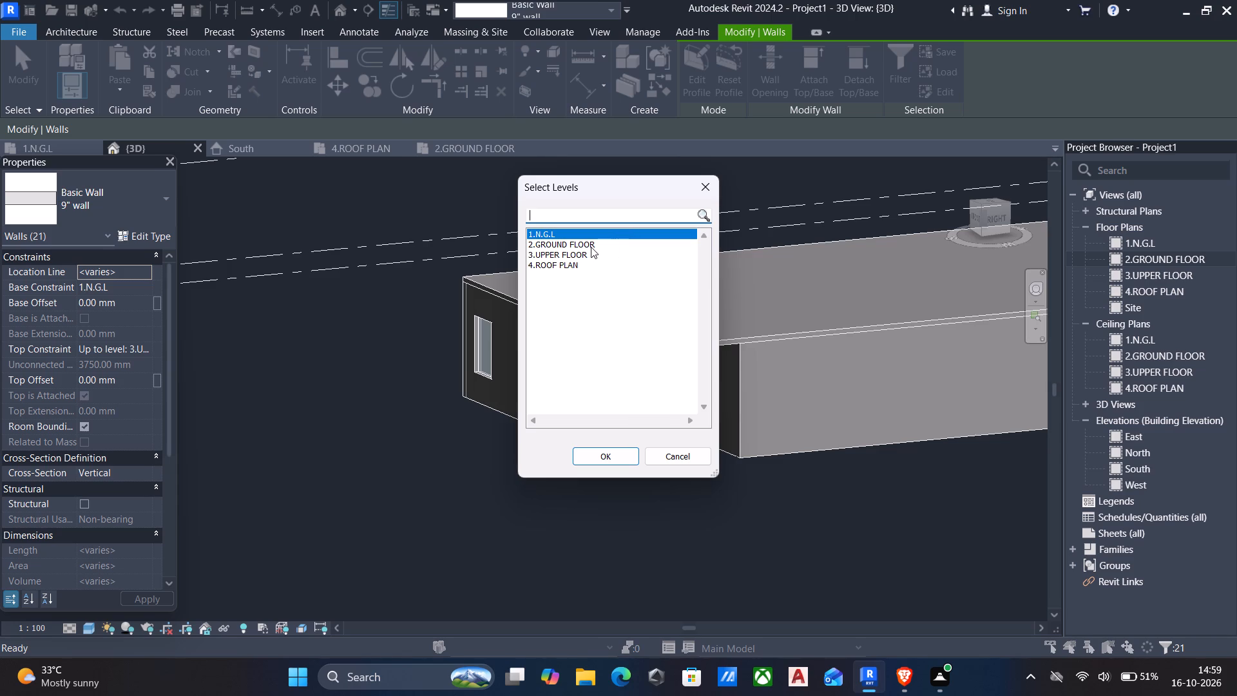
pyautogui.click(573, 252)
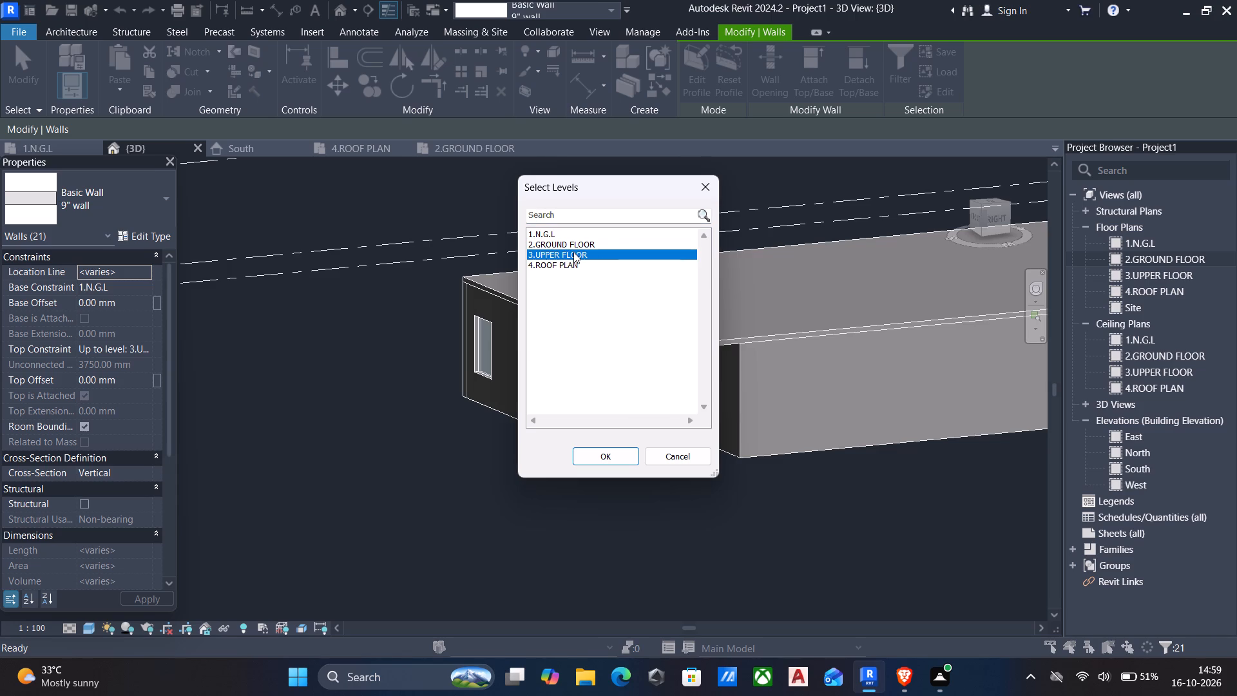
pyautogui.click(584, 450)
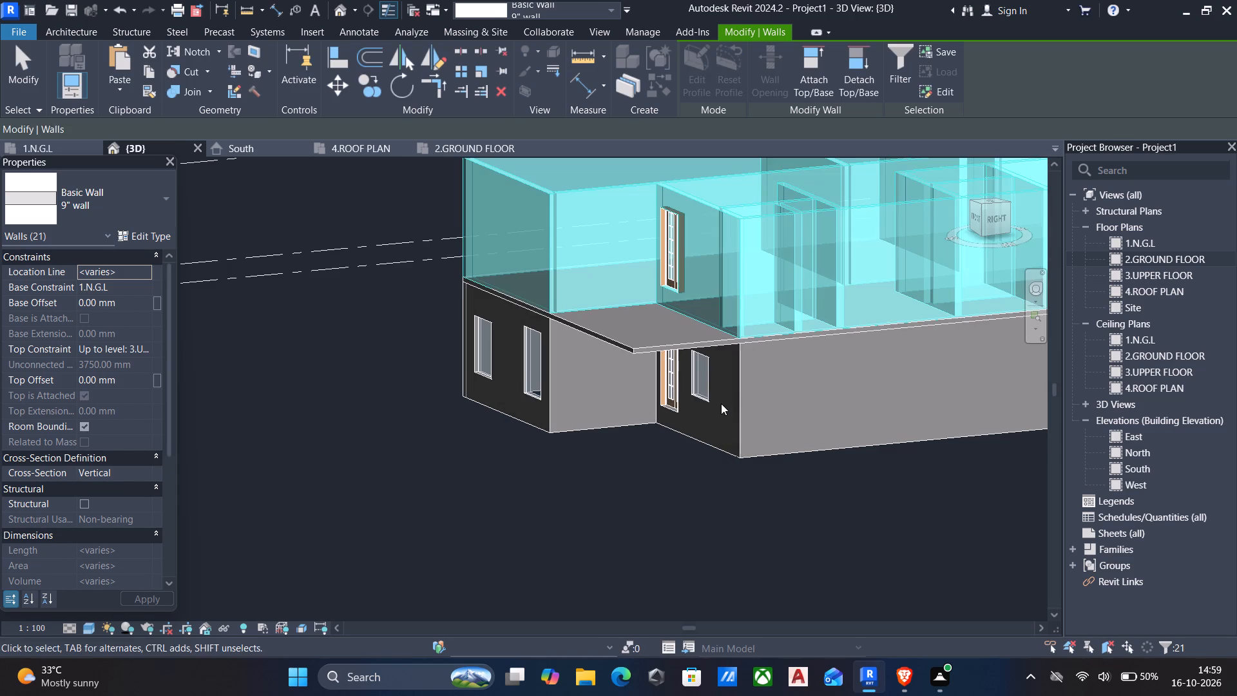
pyautogui.press('Escape')
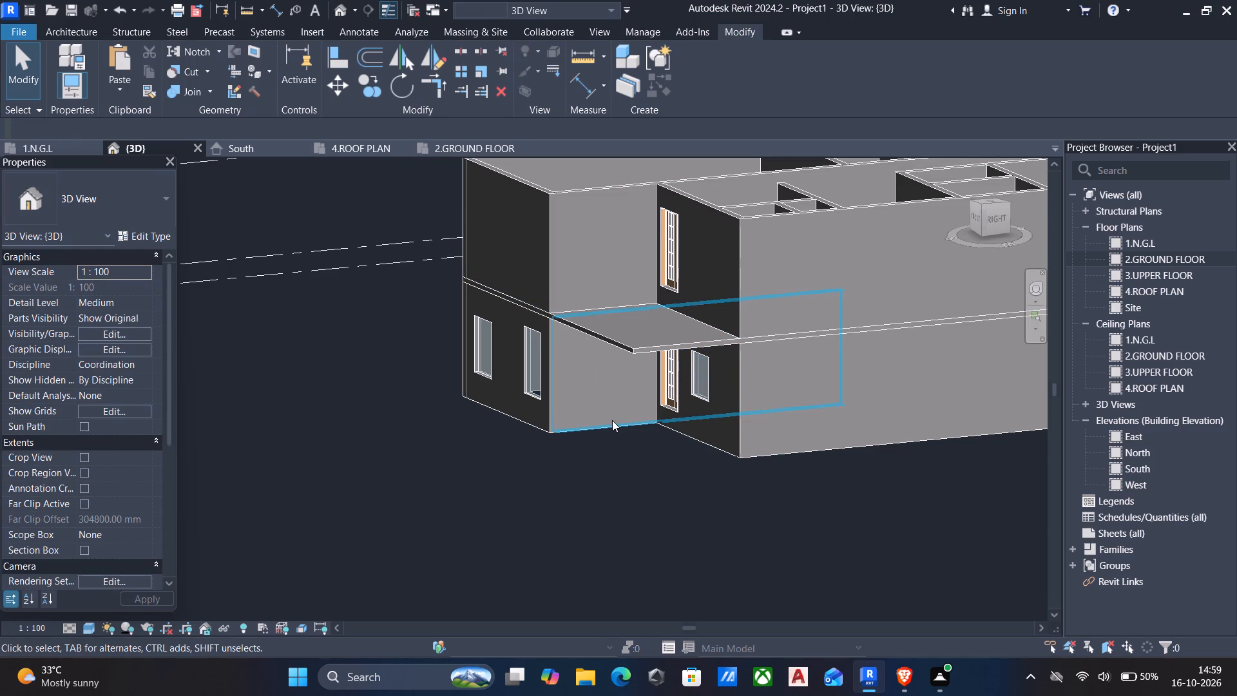
# Examine the copied upper-floor walls around the entrance and the constraints of the projecting room's front wall.
pyautogui.keyDown('shift'); pyautogui.moveTo(612, 420); pyautogui.dragTo(675, 406, button='middle'); pyautogui.keyUp('shift')
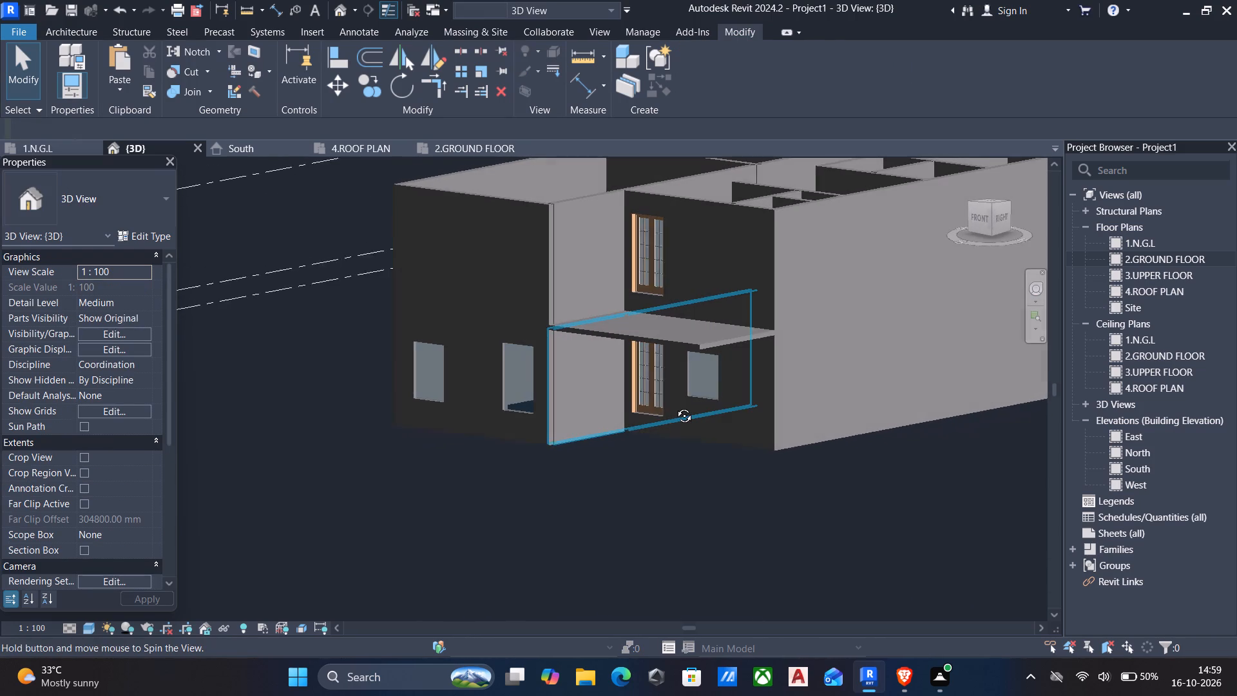
pyautogui.keyDown('shift'); pyautogui.moveTo(675, 406); pyautogui.dragTo(658, 442, button='middle'); pyautogui.keyUp('shift')
pyautogui.scroll(1, 664, 441)
pyautogui.moveTo(663, 422); pyautogui.dragTo(682, 479, button='middle')
pyautogui.click(476, 206)
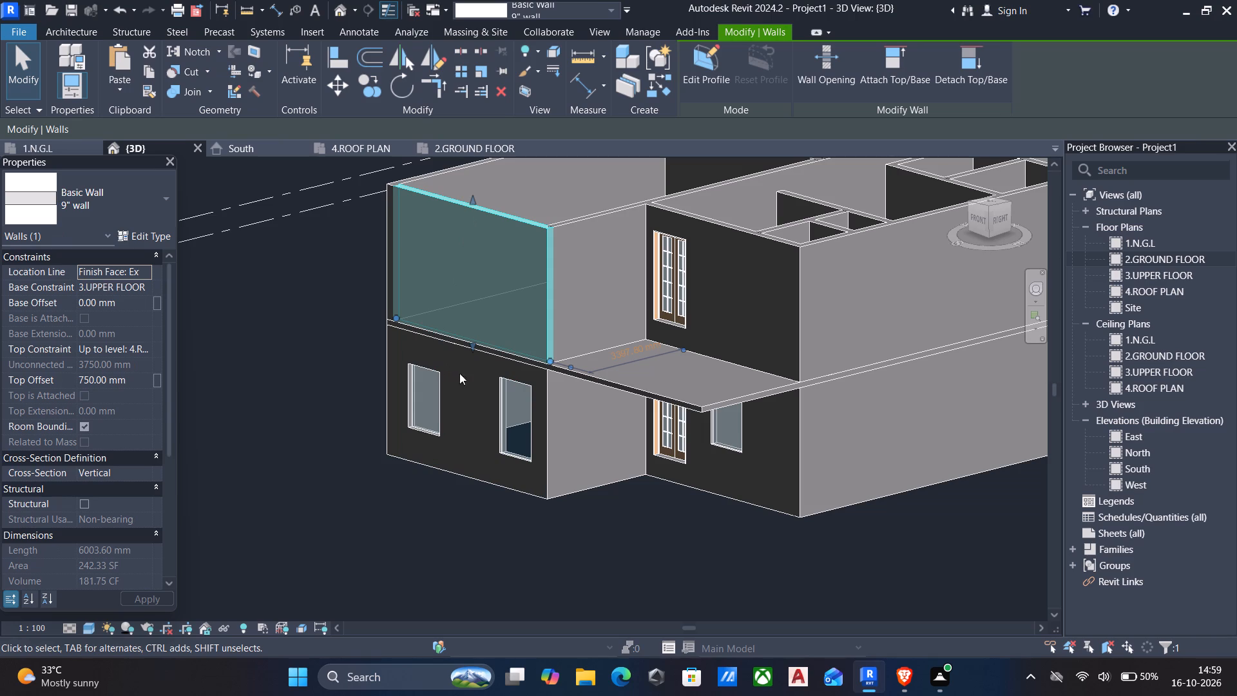
pyautogui.press('Escape')
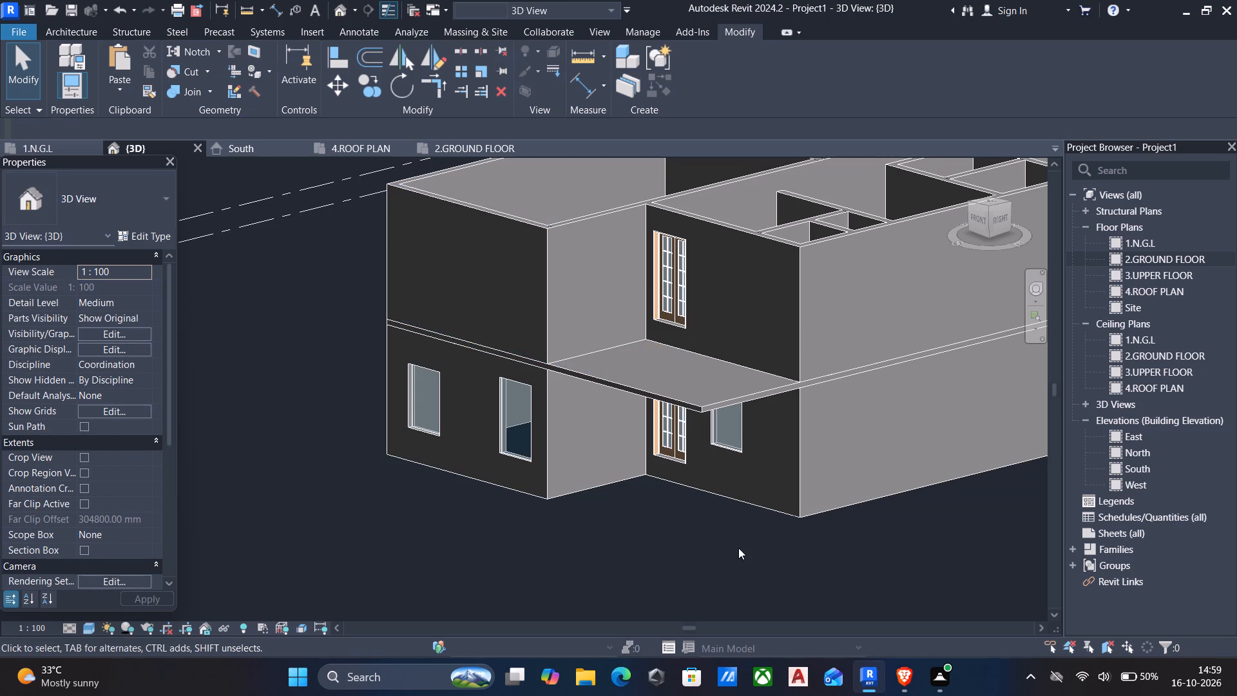
pyautogui.scroll(-2, 738, 548)
pyautogui.keyDown('shift'); pyautogui.moveTo(740, 546); pyautogui.dragTo(789, 538, button='middle'); pyautogui.keyUp('shift')
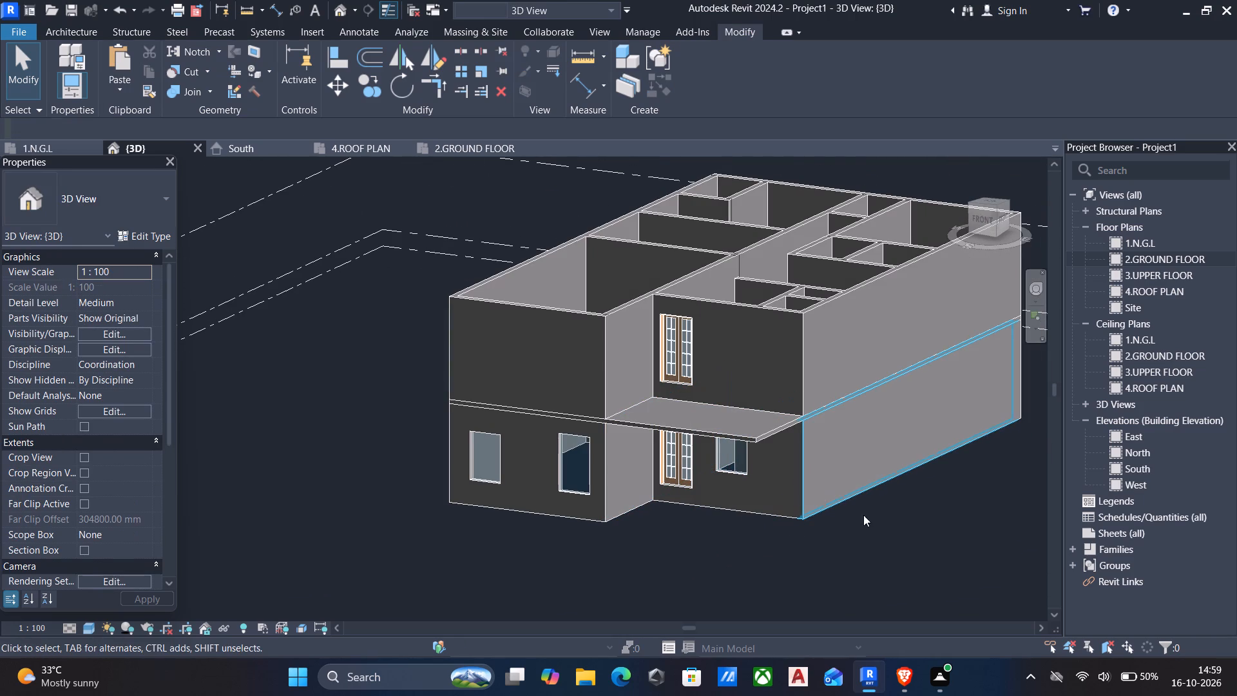
pyautogui.middleClick(704, 529)
pyautogui.moveTo(704, 521); pyautogui.dragTo(711, 503, button='middle')
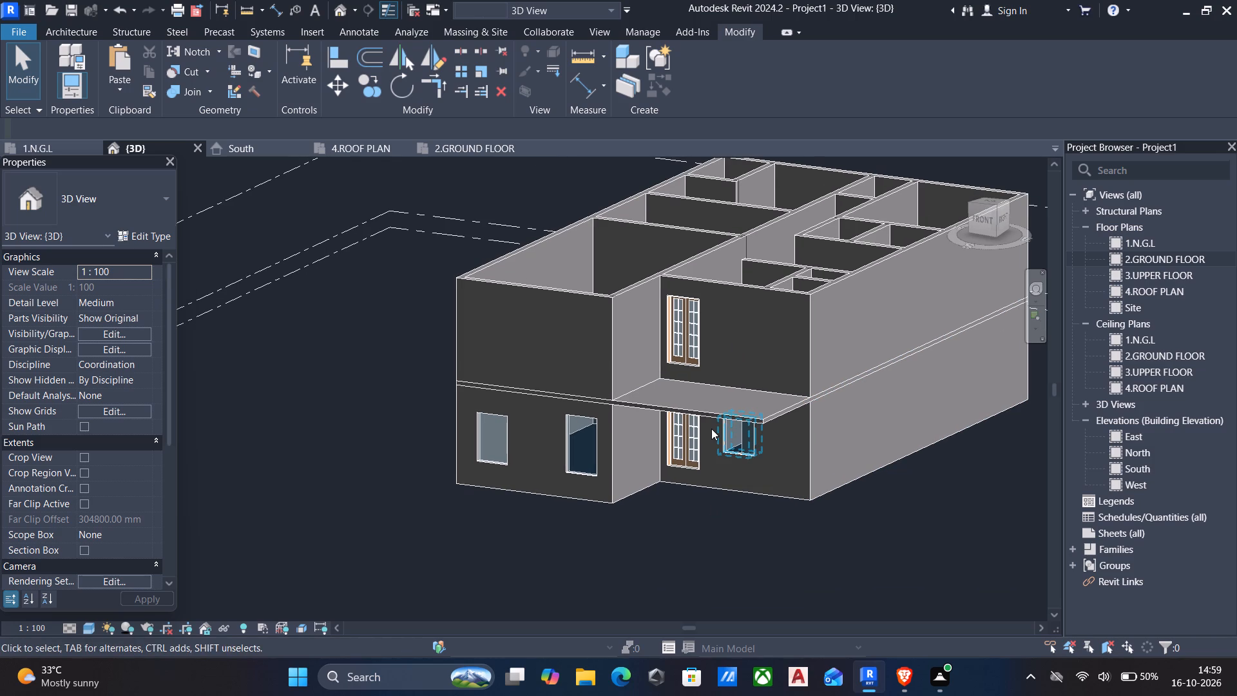
# Stretch the tops of the projecting room's two front curtain wall windows into the upper-floor wall, to top offsets of about 5045 and 4890 mm.
pyautogui.click(483, 430)
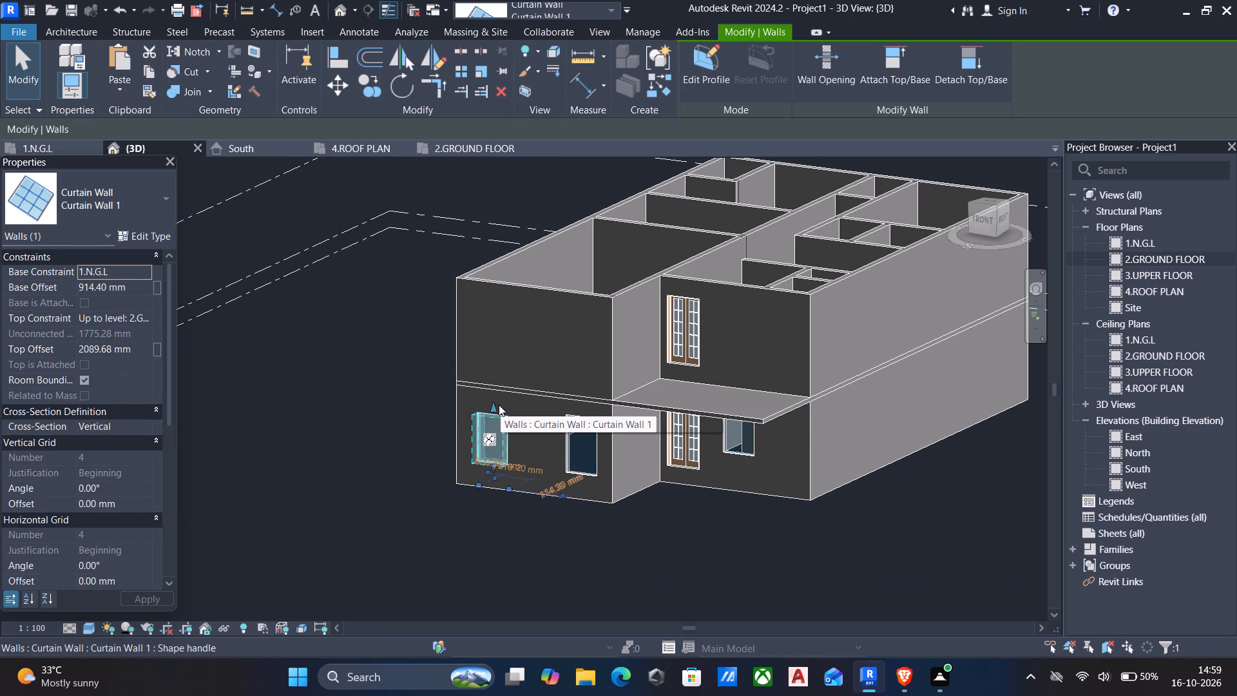
pyautogui.moveTo(492, 407); pyautogui.dragTo(490, 333)
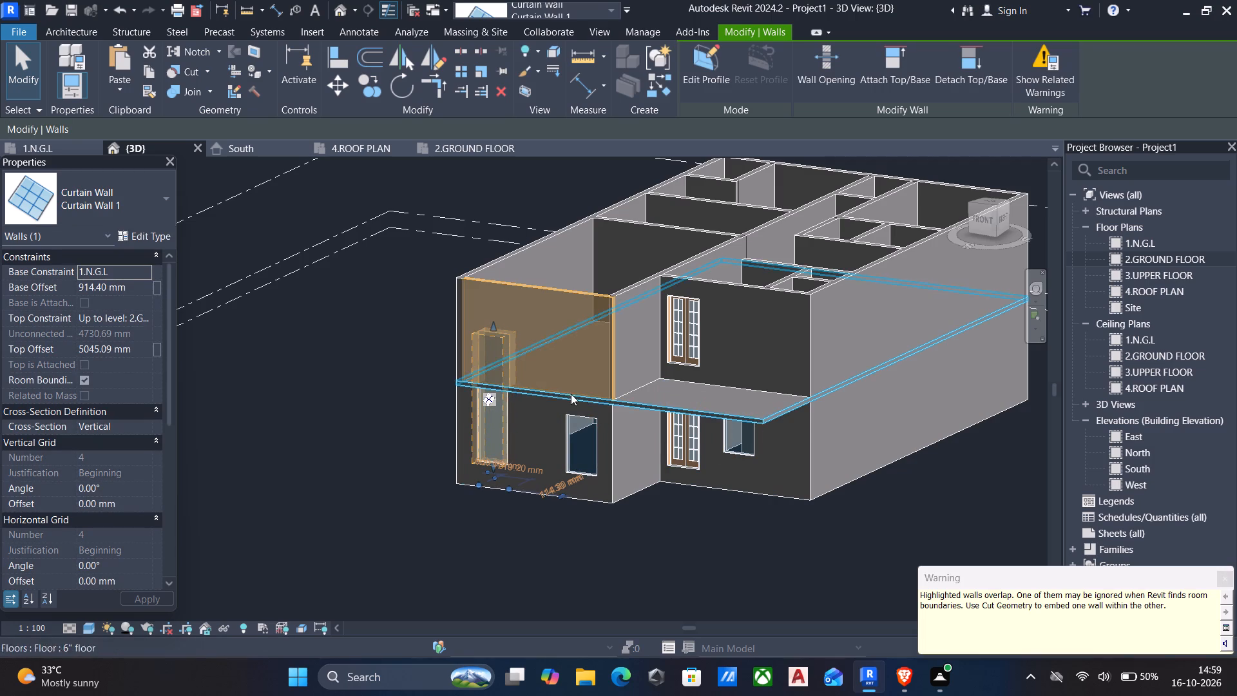
pyautogui.click(588, 448)
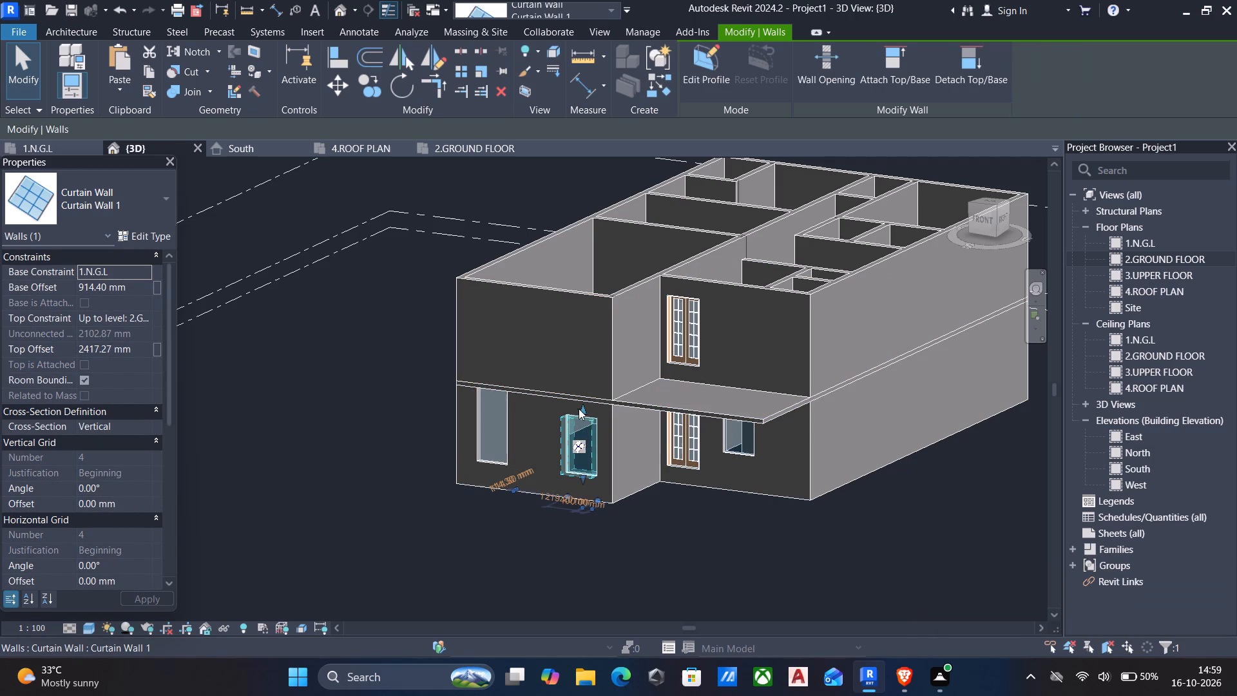
pyautogui.moveTo(583, 409); pyautogui.dragTo(600, 358)
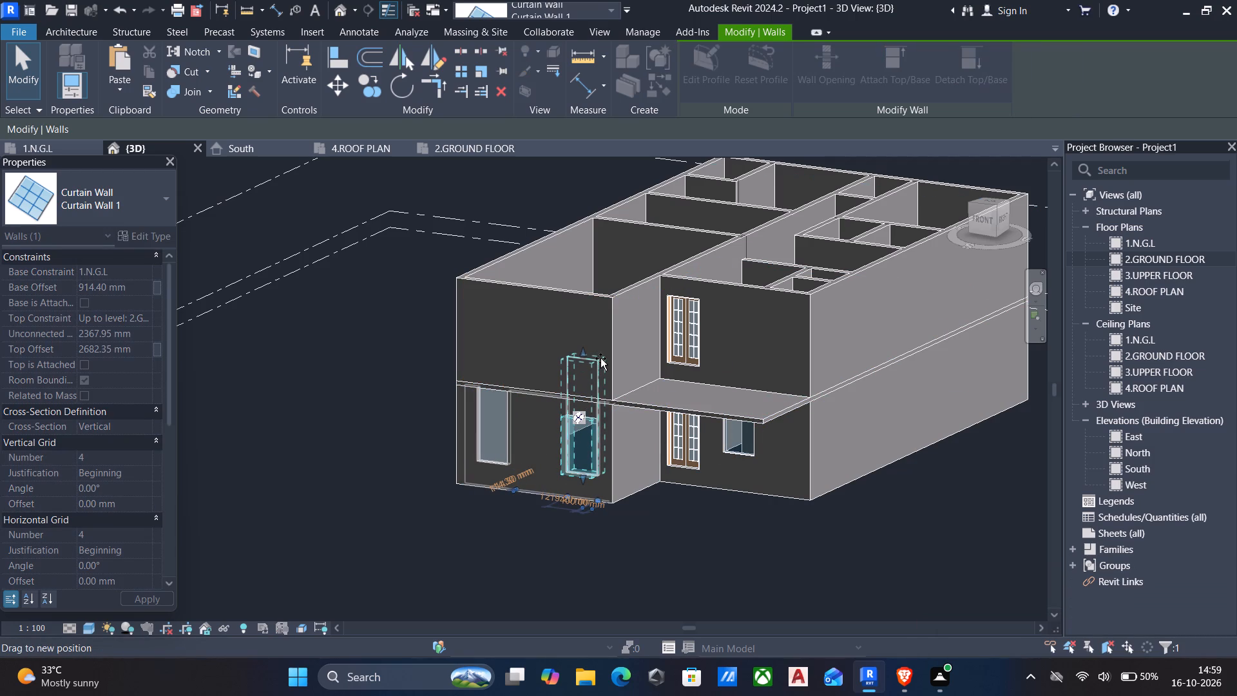
pyautogui.moveTo(600, 358); pyautogui.dragTo(600, 348)
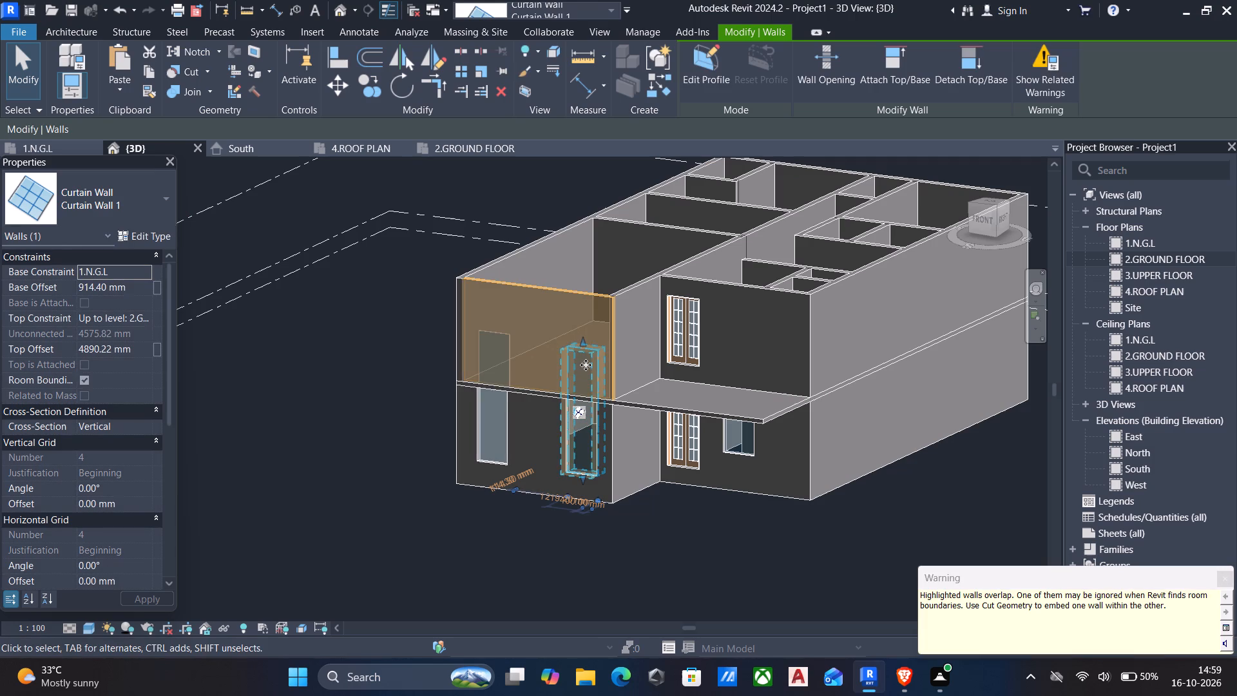
pyautogui.press('Escape')
# Cut the projecting room's upper-floor front wall with both front curtain wall windows using Cut Geometry, without saving the project.
pyautogui.keyDown('shift'); pyautogui.moveTo(486, 411); pyautogui.dragTo(621, 459, button='middle'); pyautogui.keyUp('shift')
pyautogui.keyDown('shift'); pyautogui.moveTo(613, 461); pyautogui.dragTo(590, 420, button='middle'); pyautogui.keyUp('shift')
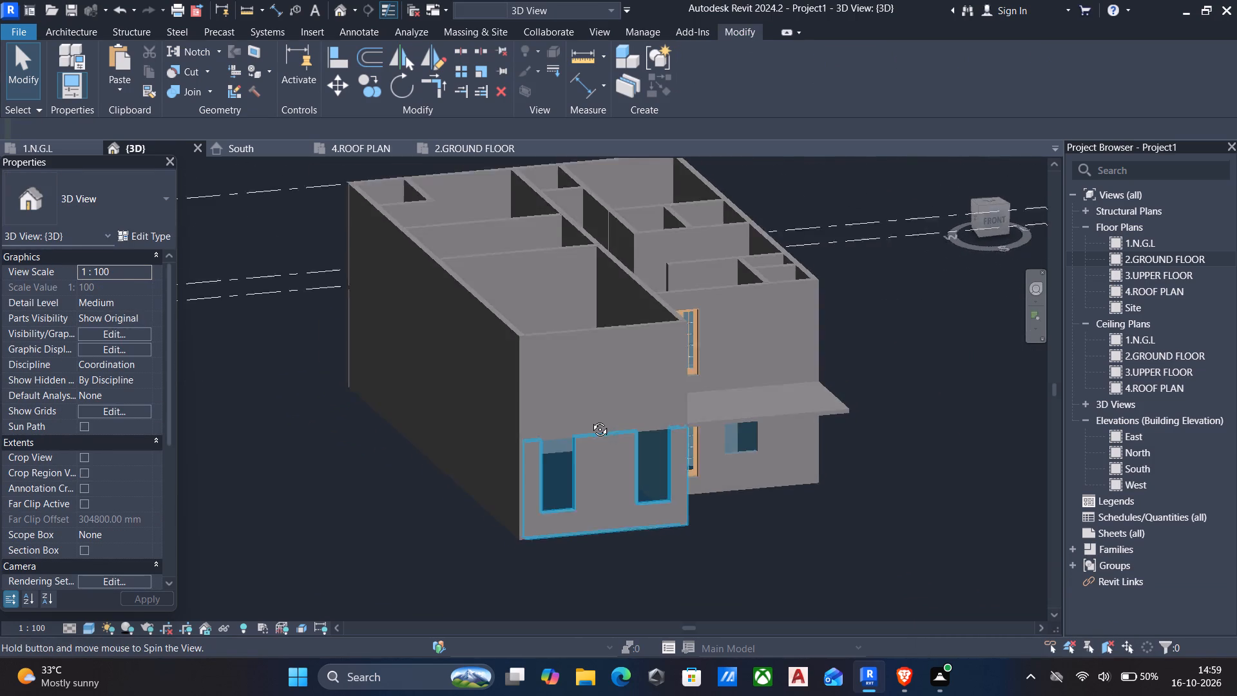
pyautogui.keyDown('shift'); pyautogui.moveTo(590, 420); pyautogui.dragTo(571, 421, button='middle'); pyautogui.keyUp('shift')
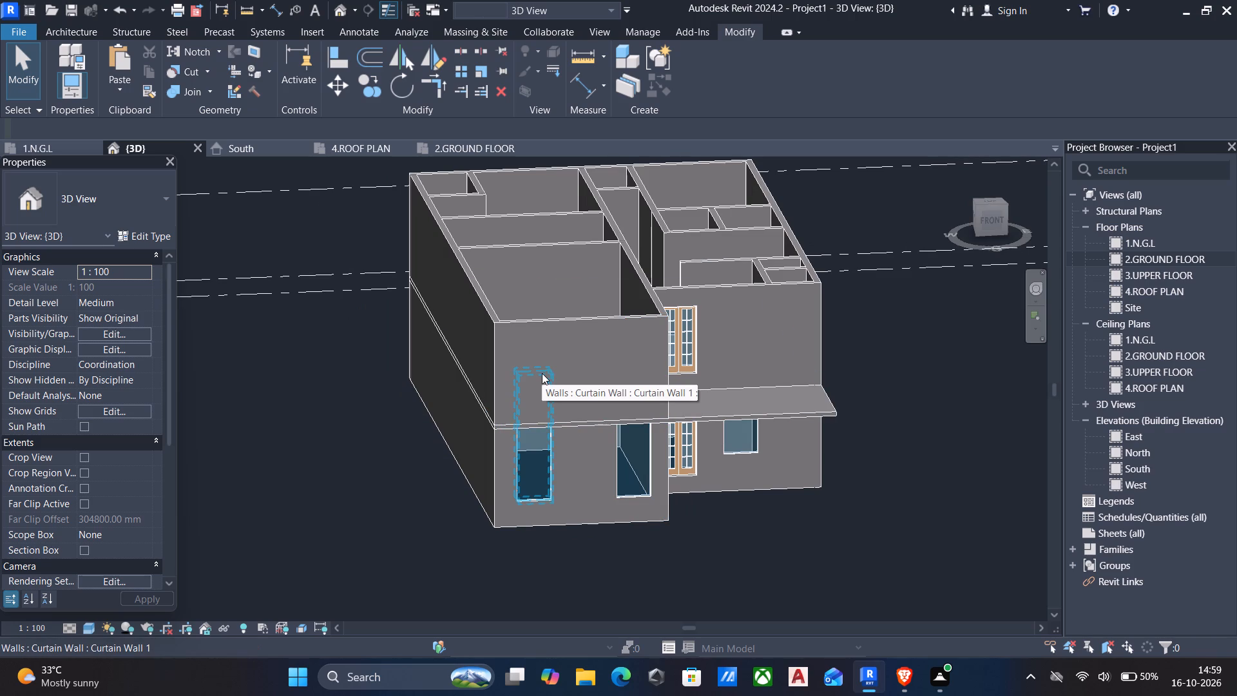
pyautogui.click(193, 74)
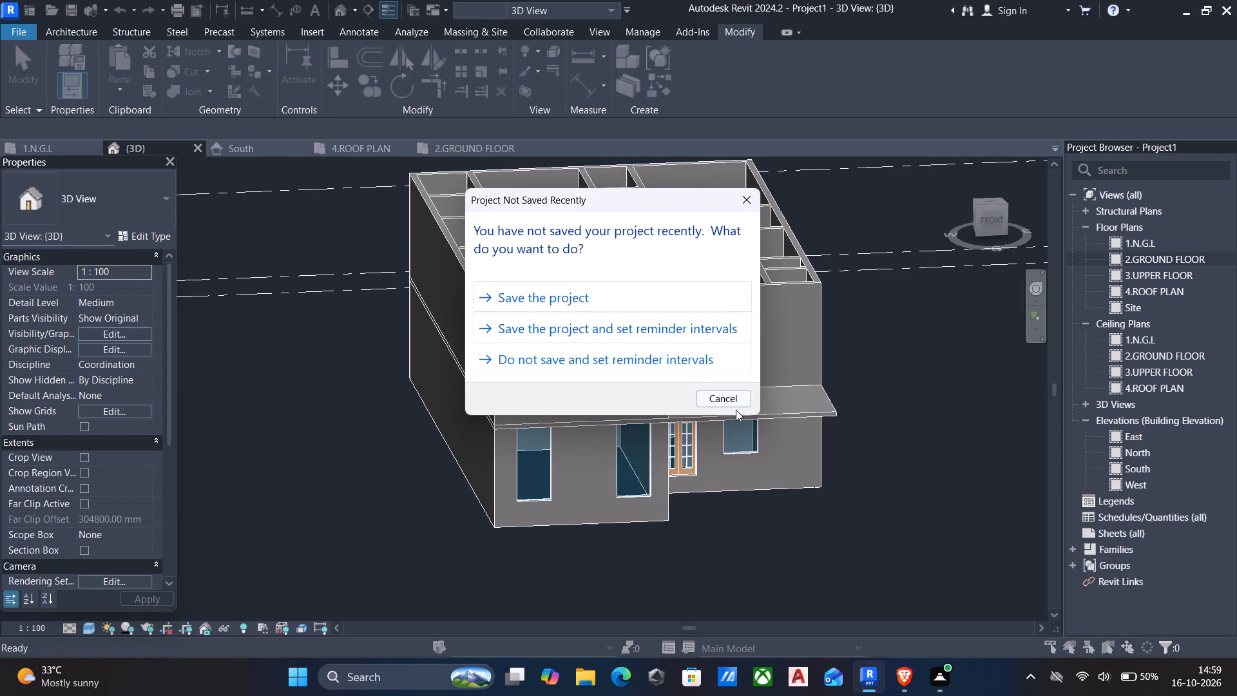
pyautogui.click(733, 400)
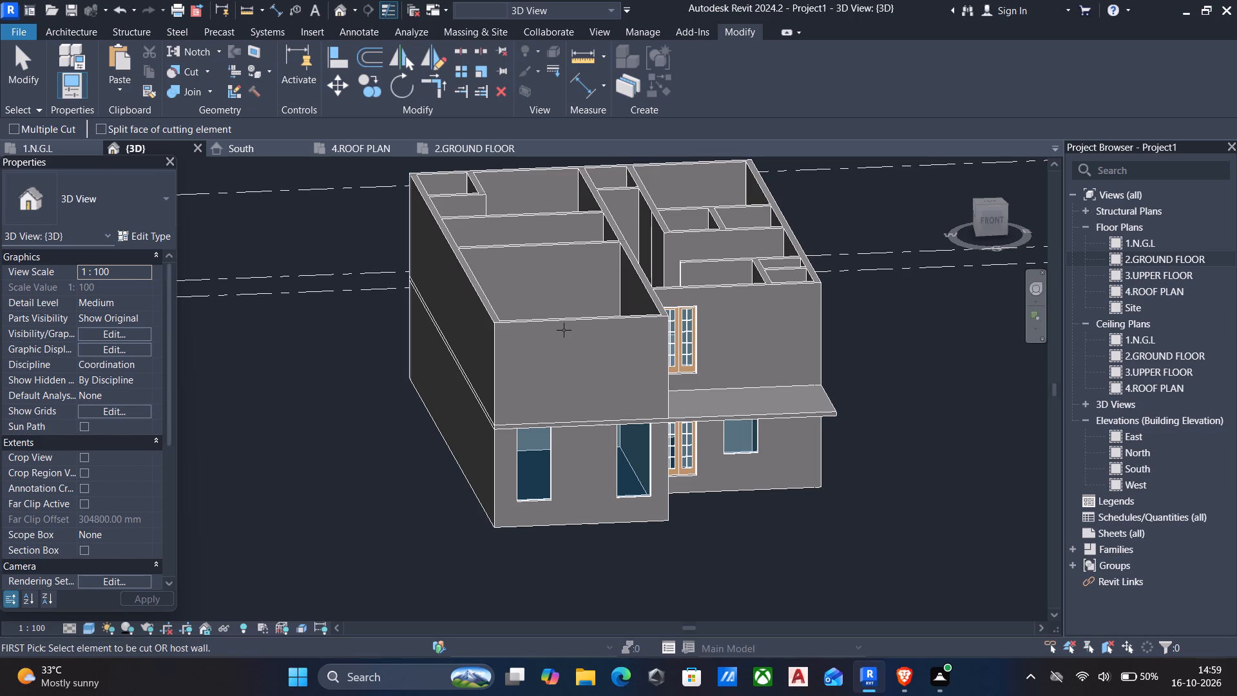
pyautogui.click(523, 327)
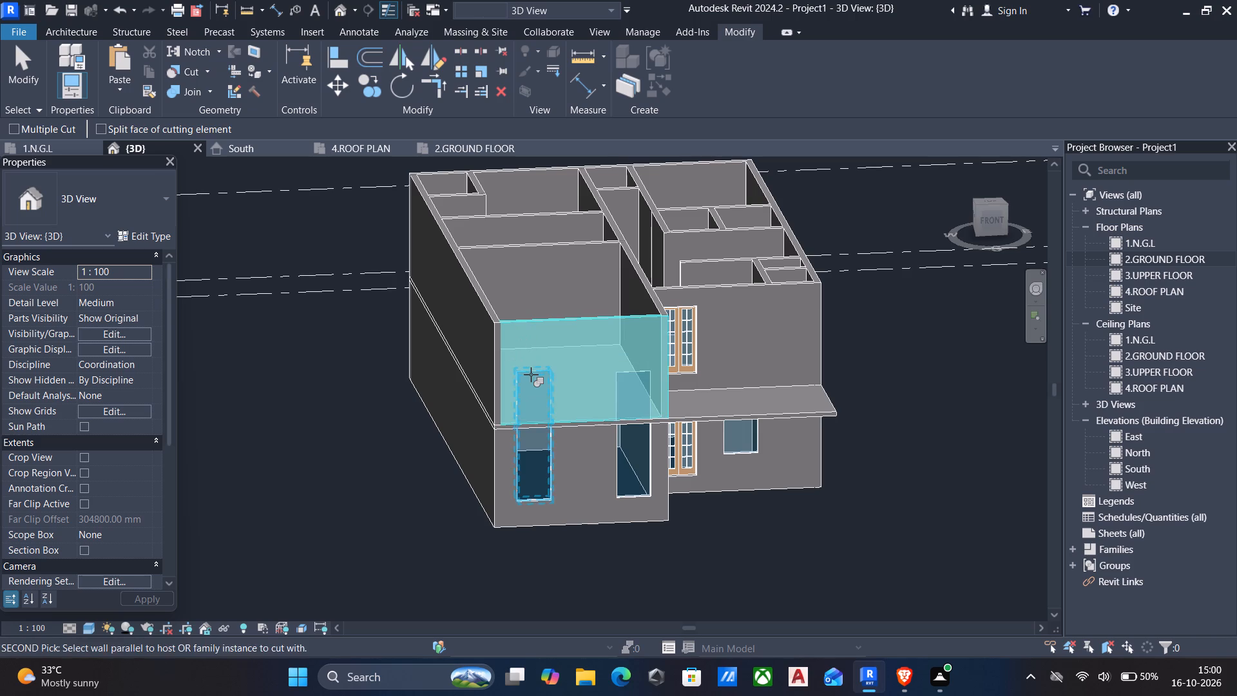
pyautogui.click(531, 374)
pyautogui.click(639, 319)
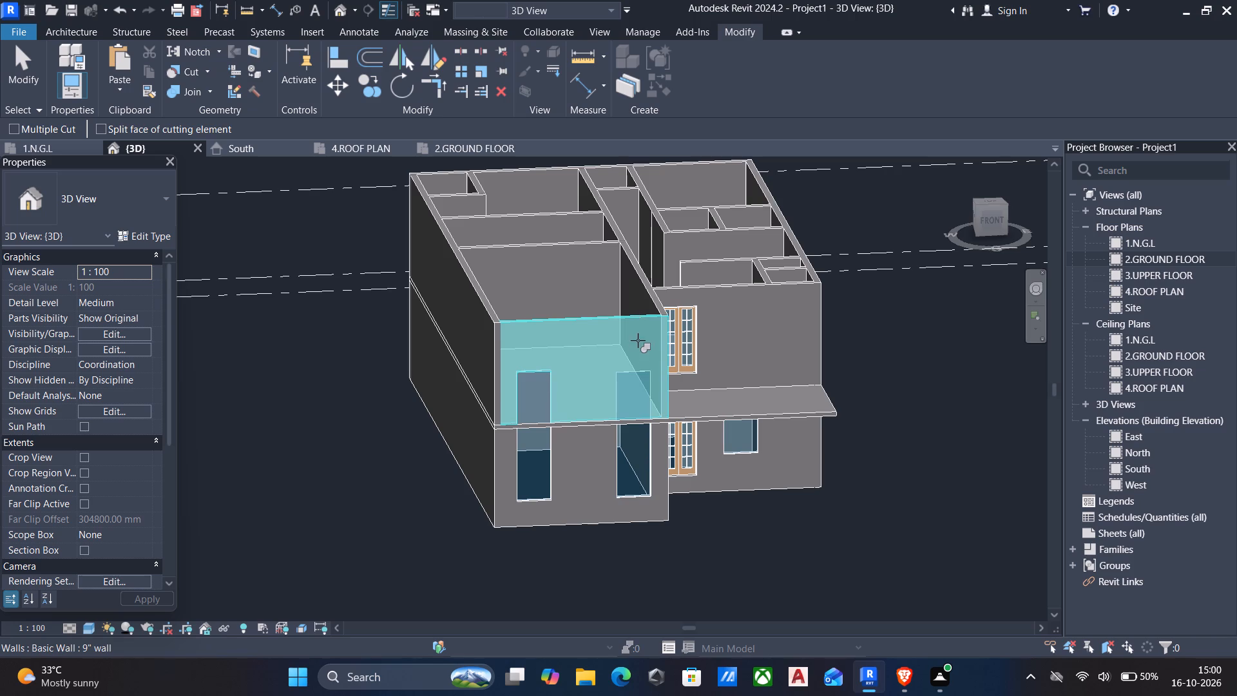
pyautogui.click(626, 372)
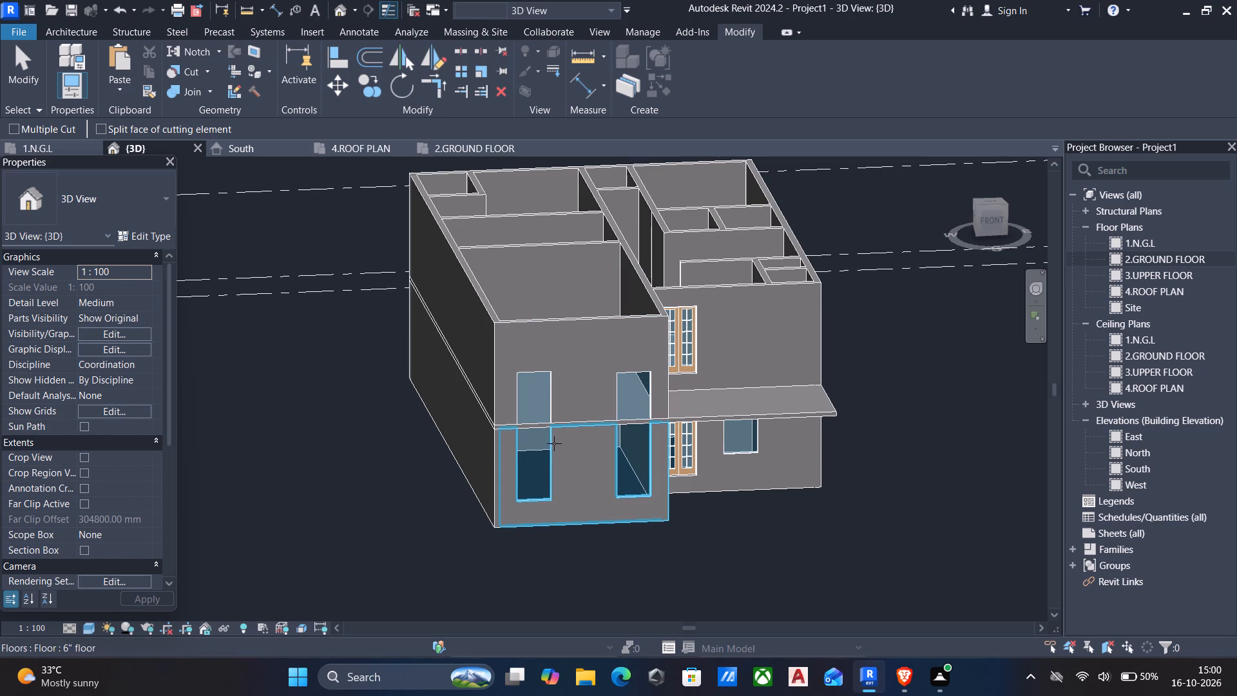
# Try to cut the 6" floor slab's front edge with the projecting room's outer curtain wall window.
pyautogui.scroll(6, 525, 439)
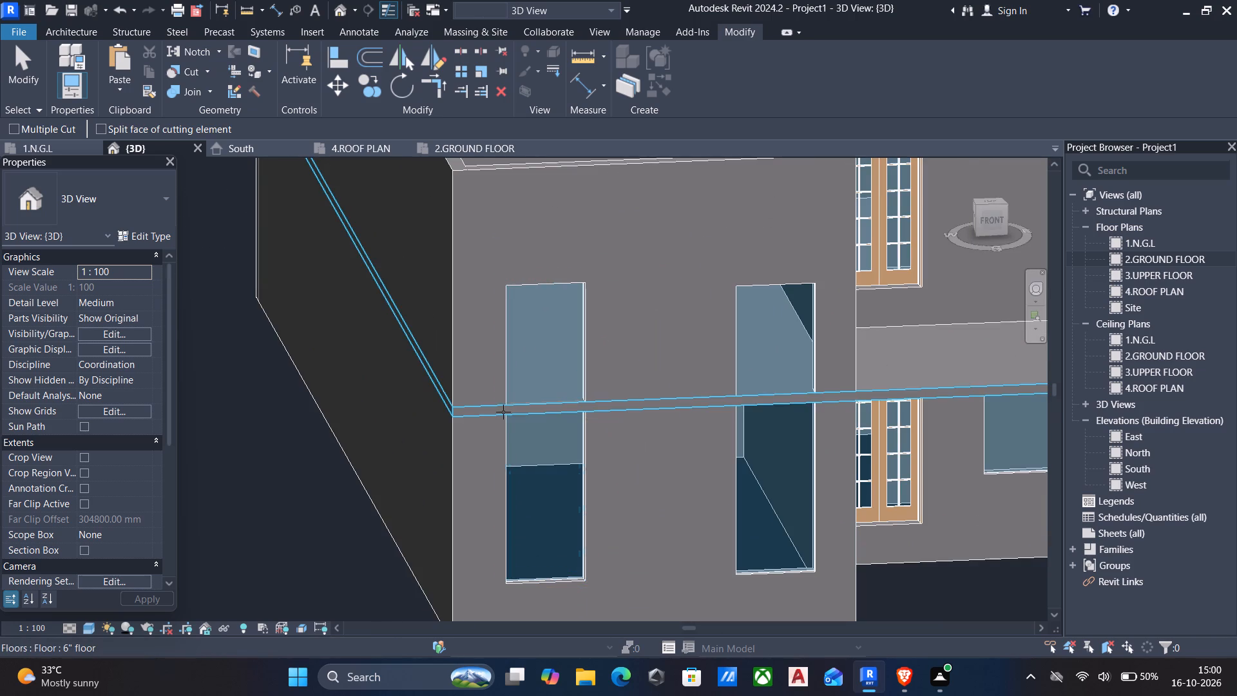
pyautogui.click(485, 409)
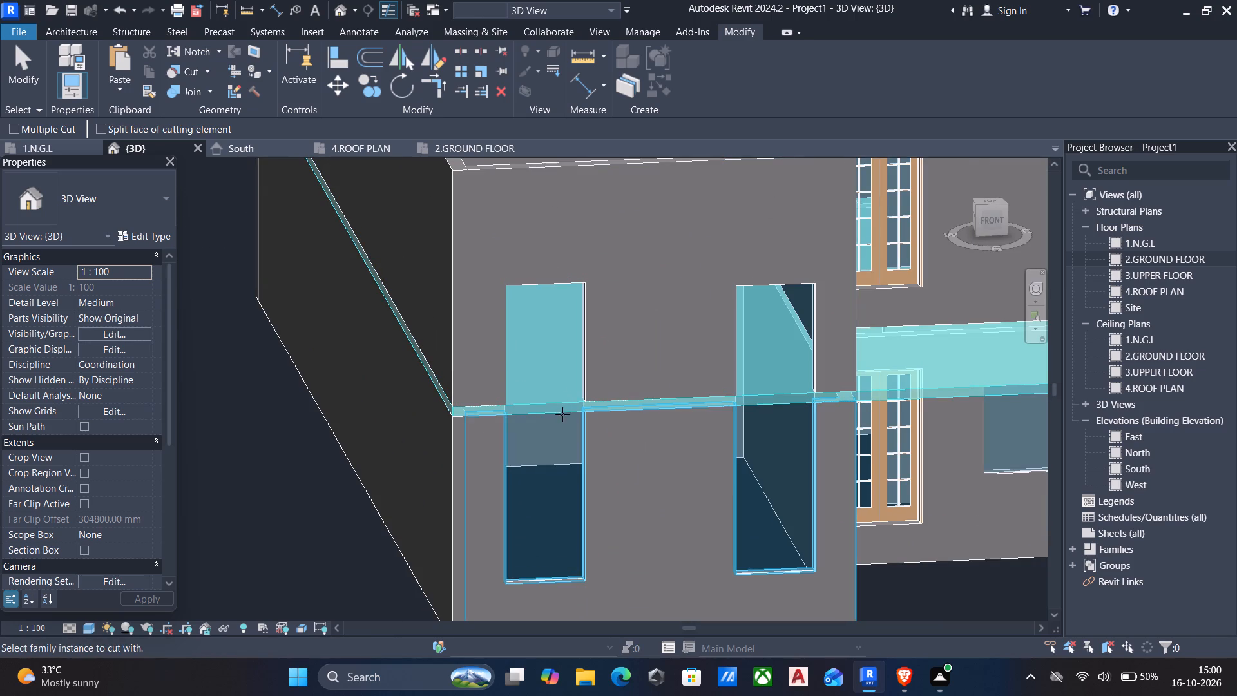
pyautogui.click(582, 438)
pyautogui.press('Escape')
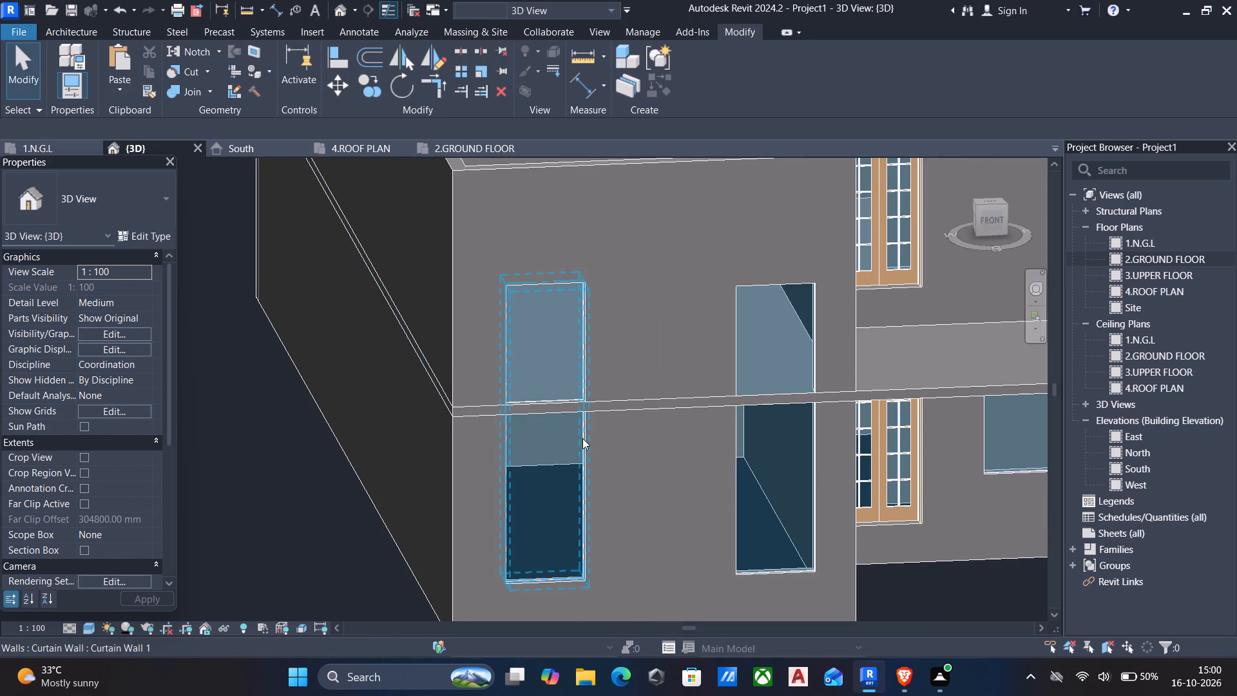
# In the front view, stretch the top of the projecting room's outer curtain wall window, farthest from the entrance, to a top offset of about 5724 mm.
pyautogui.keyDown('shift'); pyautogui.moveTo(523, 498); pyautogui.dragTo(496, 440, button='middle'); pyautogui.keyUp('shift')
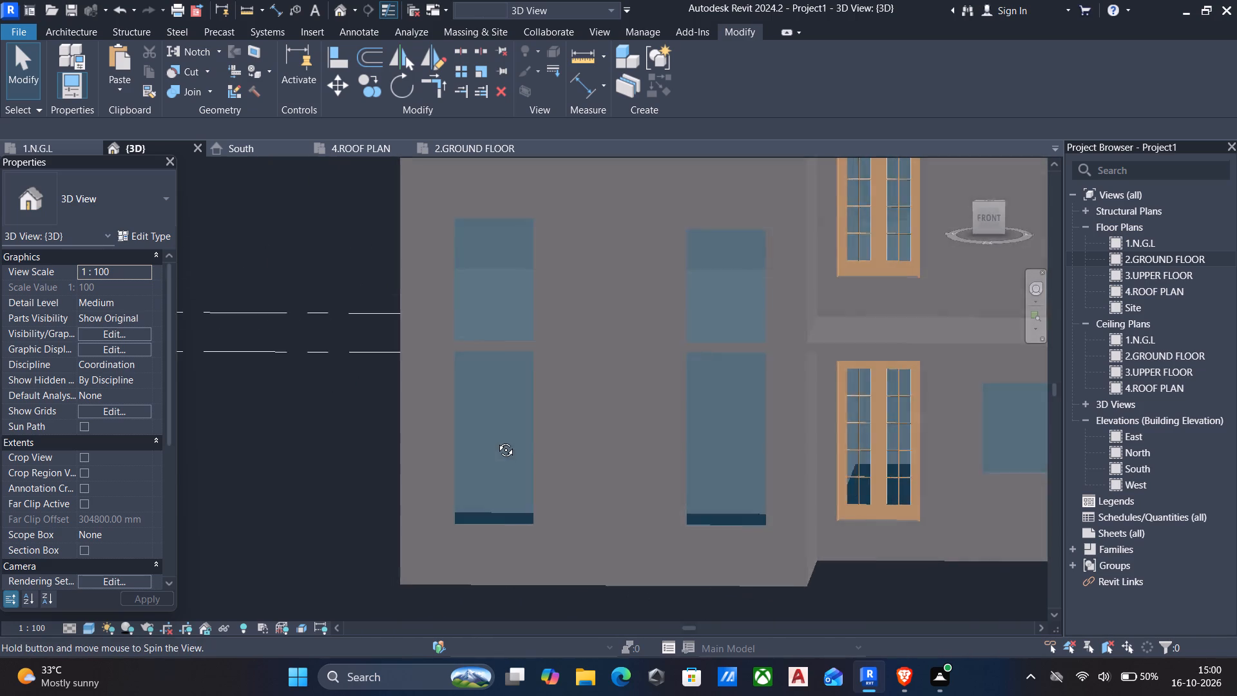
pyautogui.keyDown('shift'); pyautogui.moveTo(496, 440); pyautogui.dragTo(502, 411, button='middle'); pyautogui.keyUp('shift')
pyautogui.scroll(-4, 502, 411)
pyautogui.keyDown('shift'); pyautogui.moveTo(494, 410); pyautogui.dragTo(564, 407, button='middle'); pyautogui.keyUp('shift')
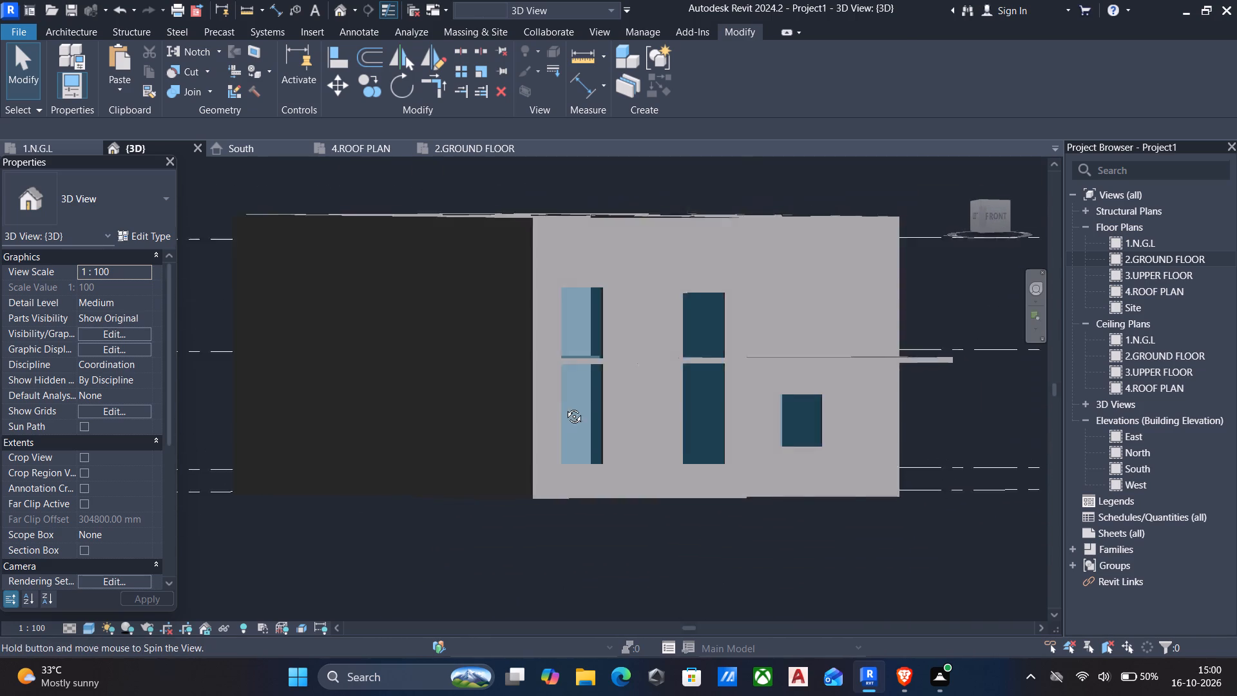
pyautogui.keyDown('shift'); pyautogui.moveTo(564, 407); pyautogui.dragTo(565, 407, button='middle'); pyautogui.keyUp('shift')
pyautogui.press('Escape')
pyautogui.click(604, 290)
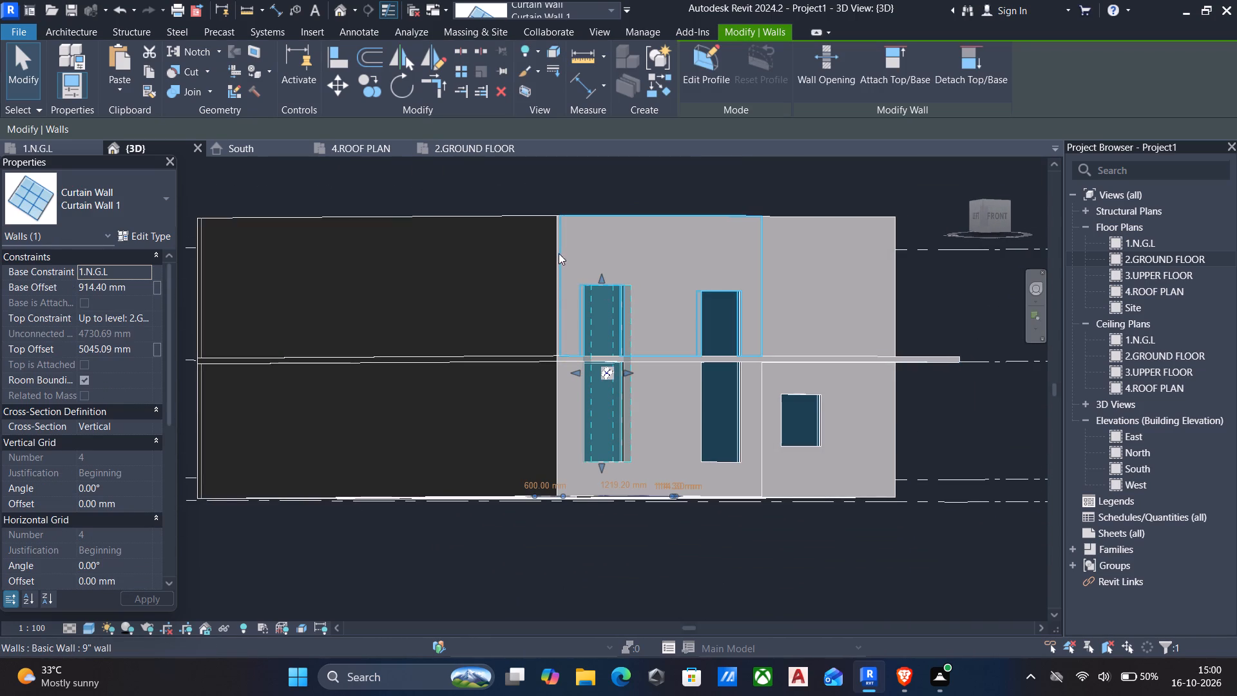
pyautogui.click(1001, 222)
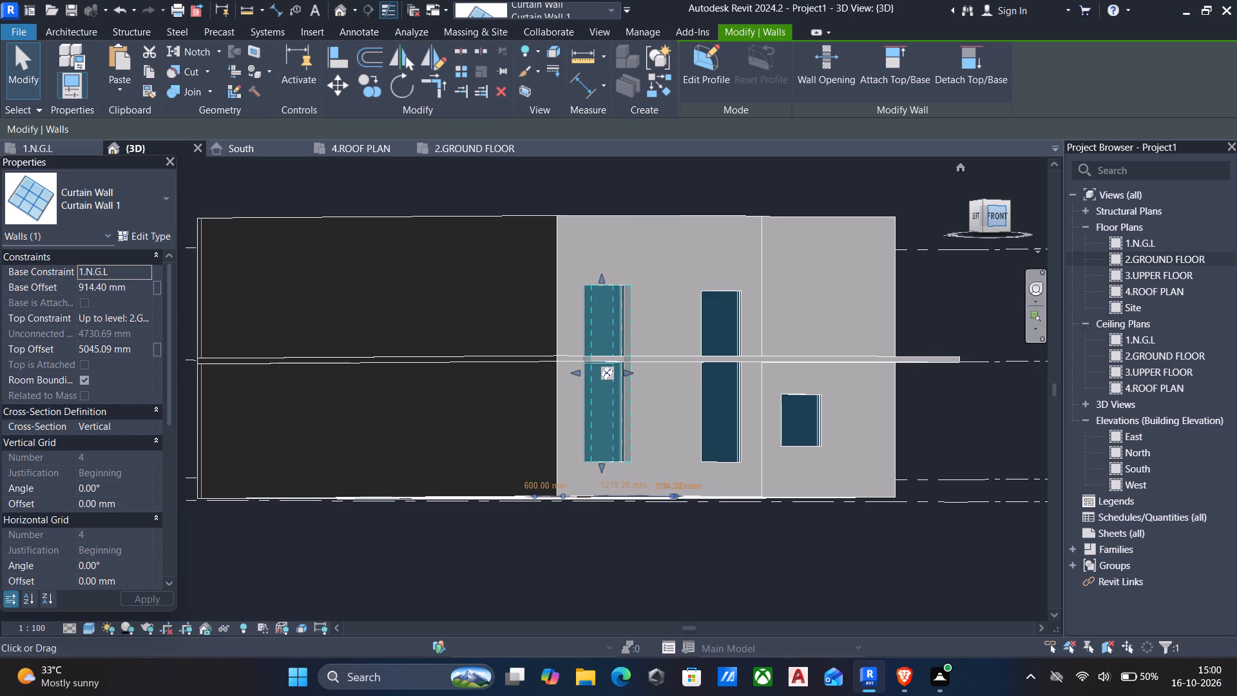
pyautogui.scroll(-3, 660, 383)
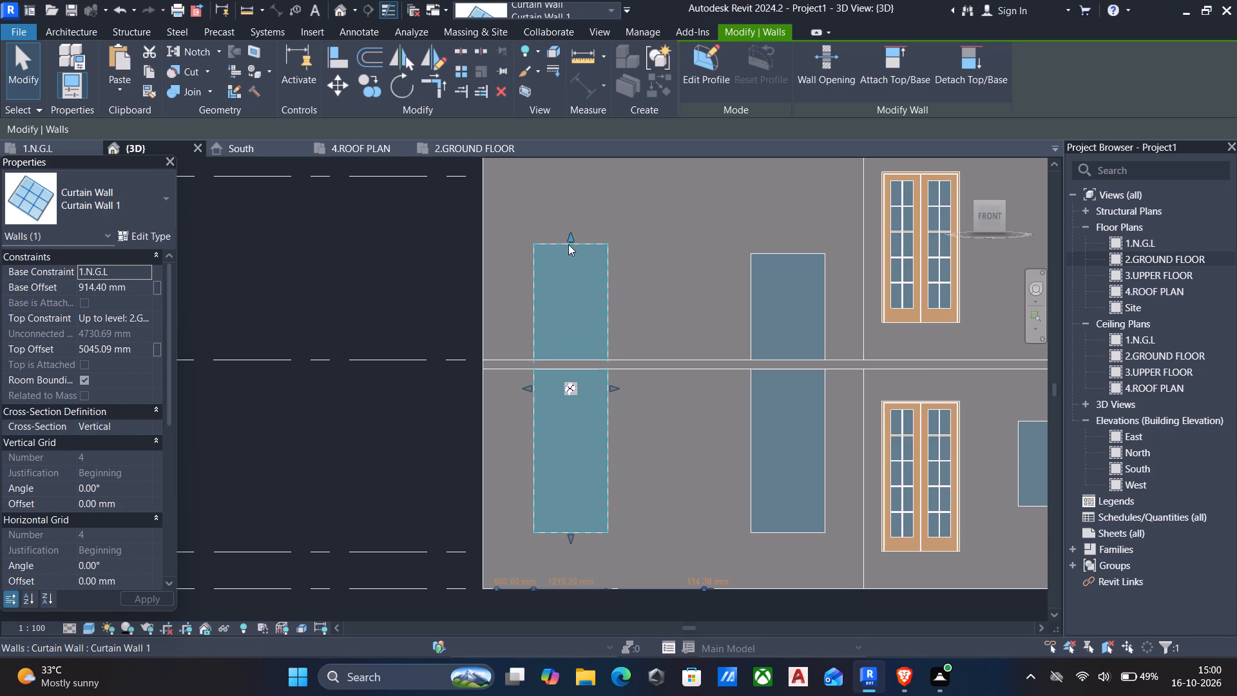
pyautogui.moveTo(574, 237); pyautogui.dragTo(578, 202)
pyautogui.scroll(-4, 578, 202)
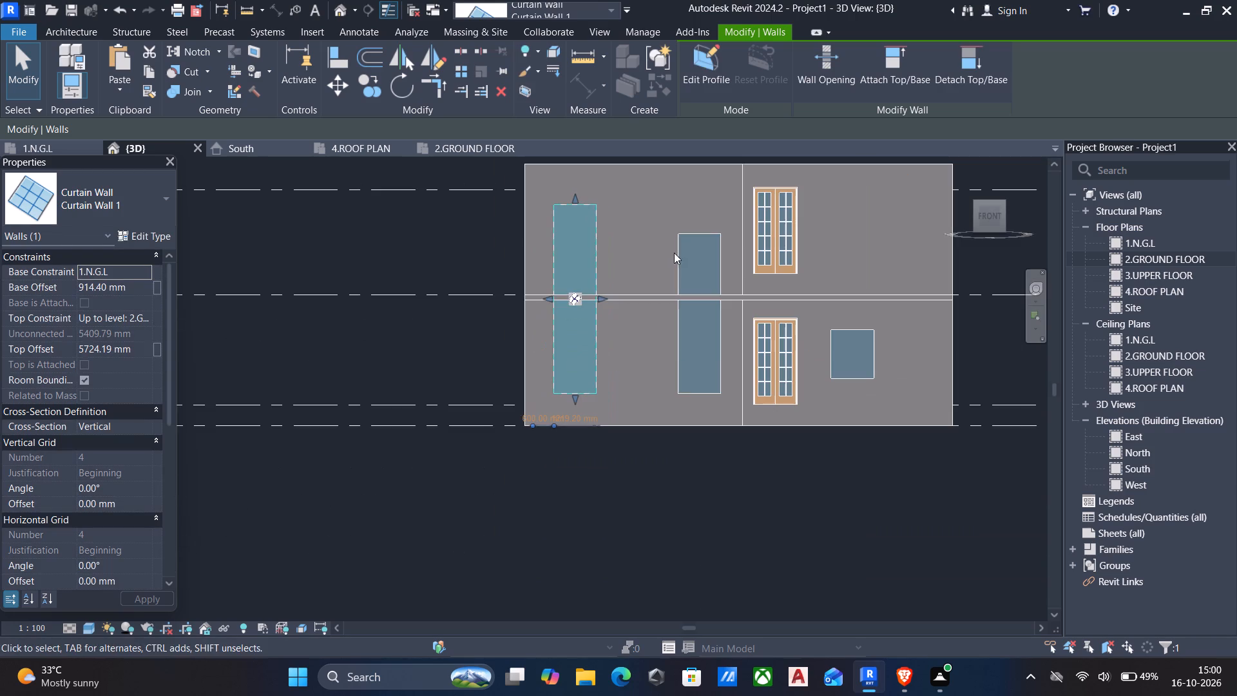
# Align the top of the curtain wall window nearer the entrance with the top of the outer window.
pyautogui.click(692, 251)
pyautogui.write('al')
pyautogui.click(569, 205)
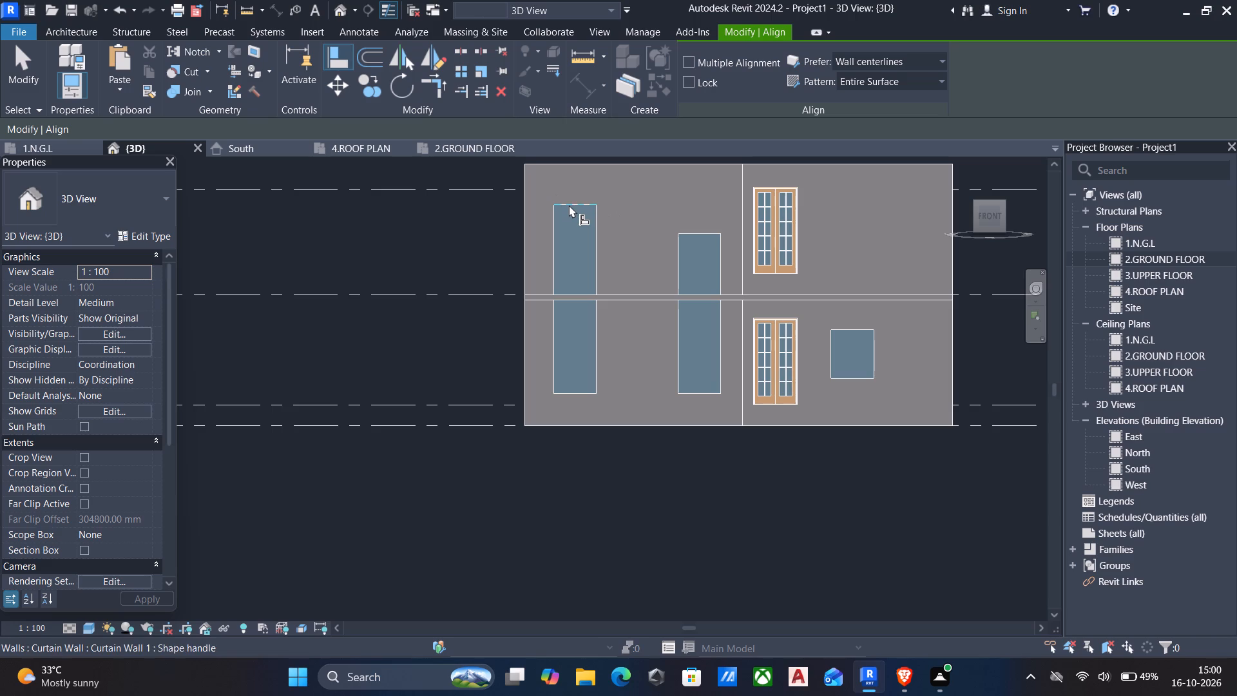
pyautogui.click(714, 233)
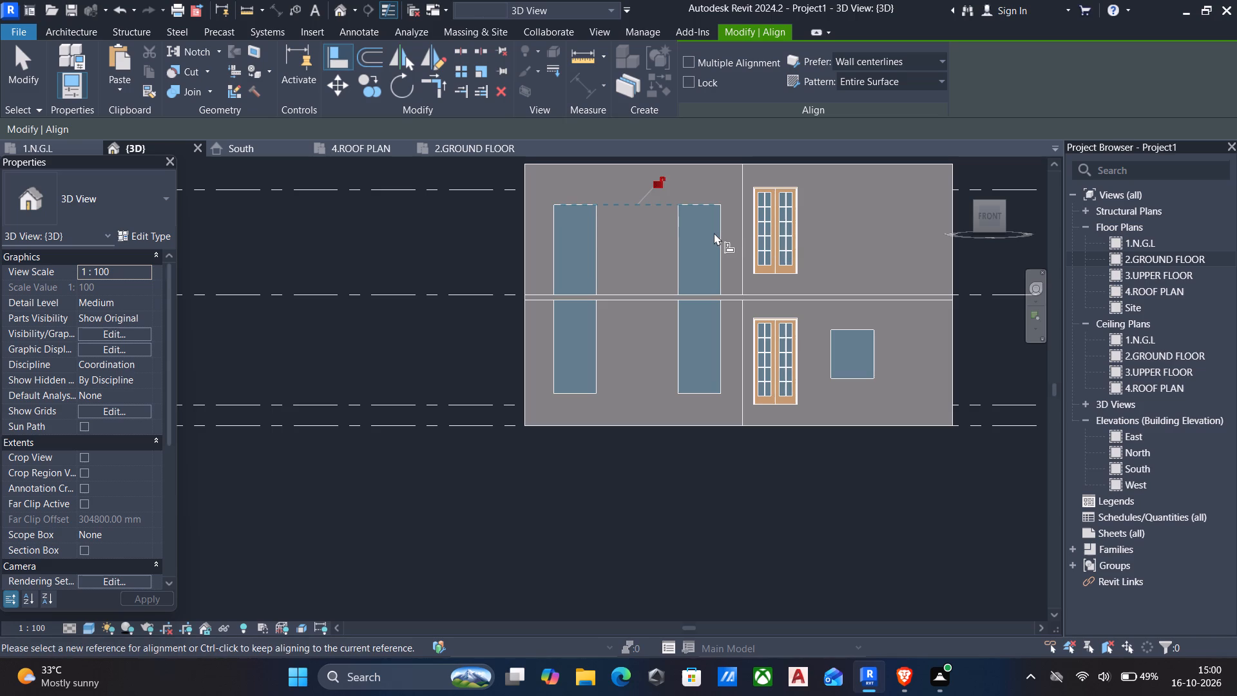
pyautogui.press('Escape')
# Examine the projecting room's two-storey windows and the slab edge crossing them from several angles.
pyautogui.scroll(-3, 706, 274)
pyautogui.keyDown('shift'); pyautogui.moveTo(708, 275); pyautogui.dragTo(593, 306, button='middle'); pyautogui.keyUp('shift')
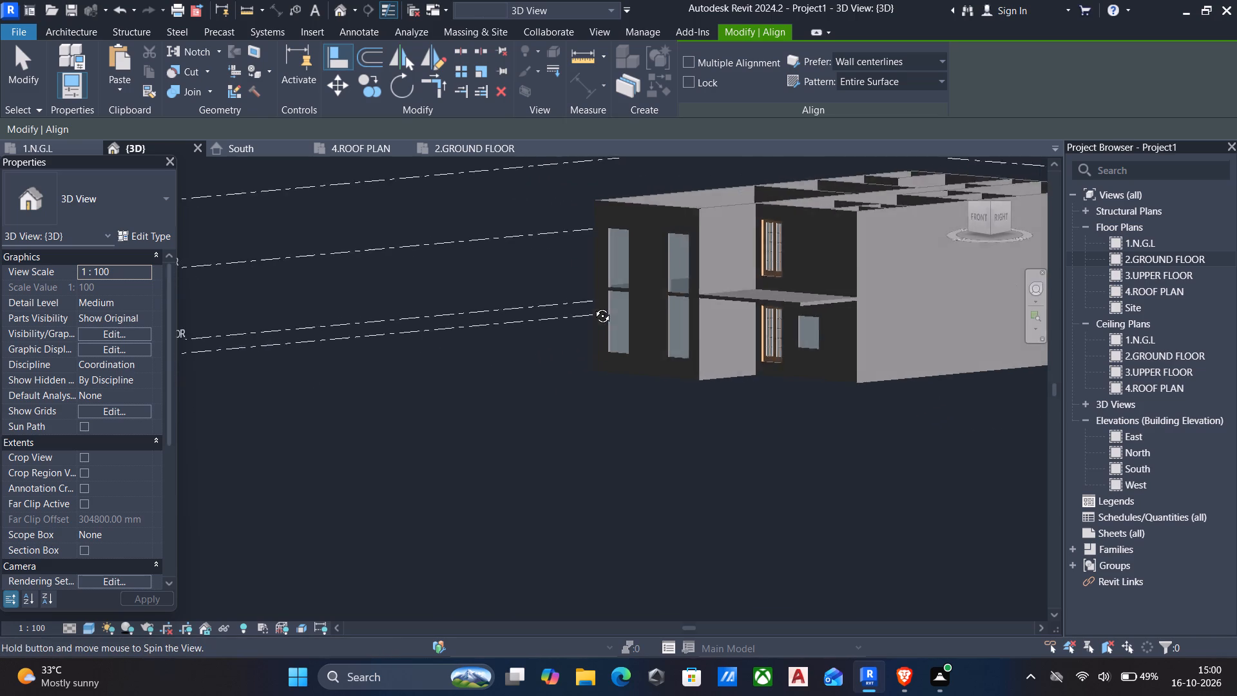
pyautogui.keyDown('shift'); pyautogui.moveTo(593, 306); pyautogui.dragTo(700, 369, button='middle'); pyautogui.keyUp('shift')
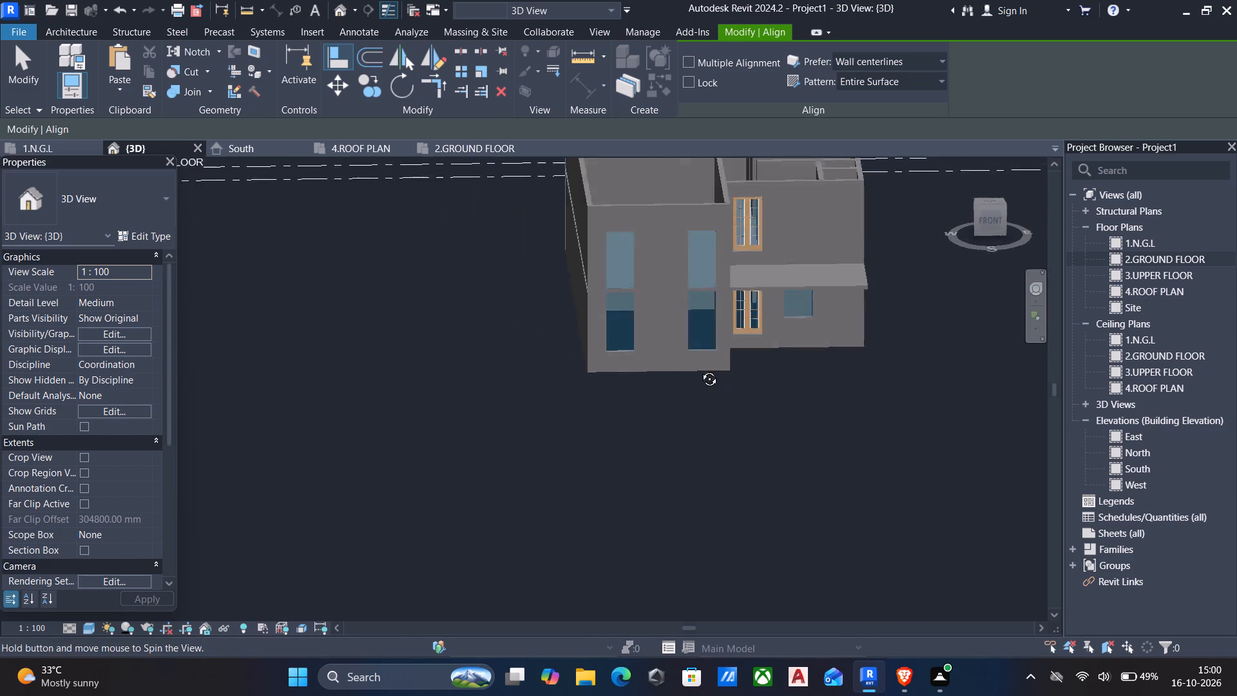
pyautogui.keyDown('shift'); pyautogui.moveTo(700, 369); pyautogui.dragTo(719, 368, button='middle'); pyautogui.keyUp('shift')
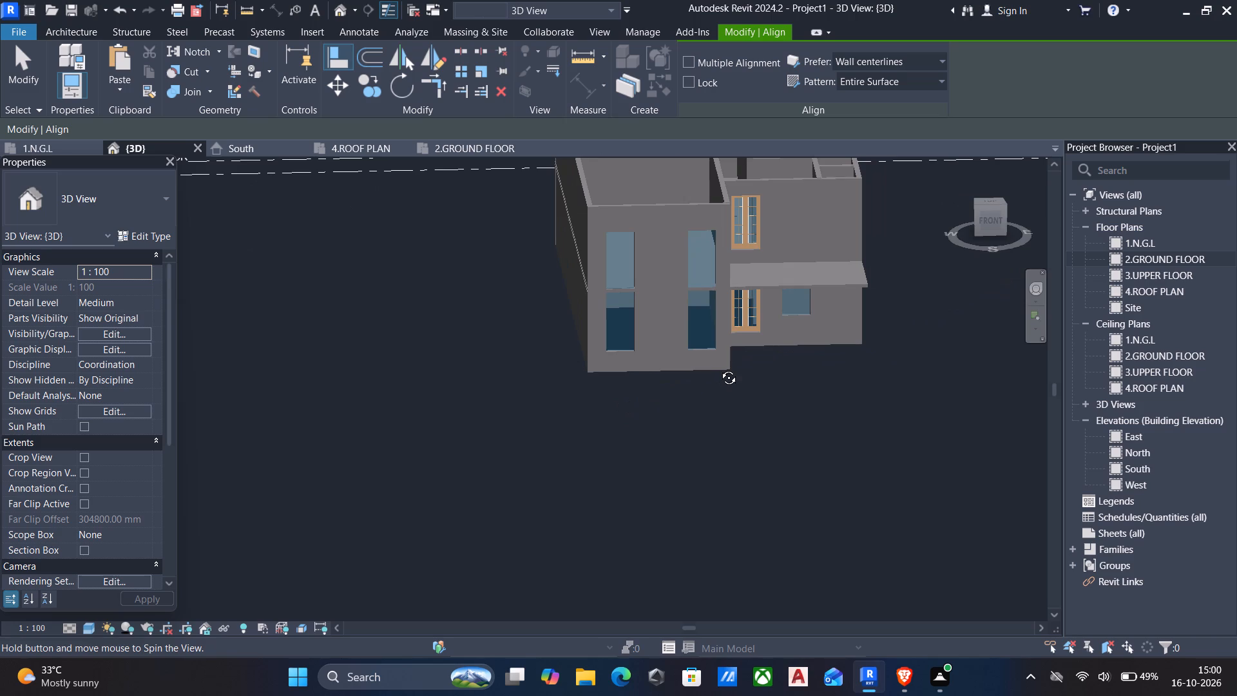
pyautogui.keyDown('shift'); pyautogui.moveTo(719, 368); pyautogui.dragTo(698, 342, button='middle'); pyautogui.keyUp('shift')
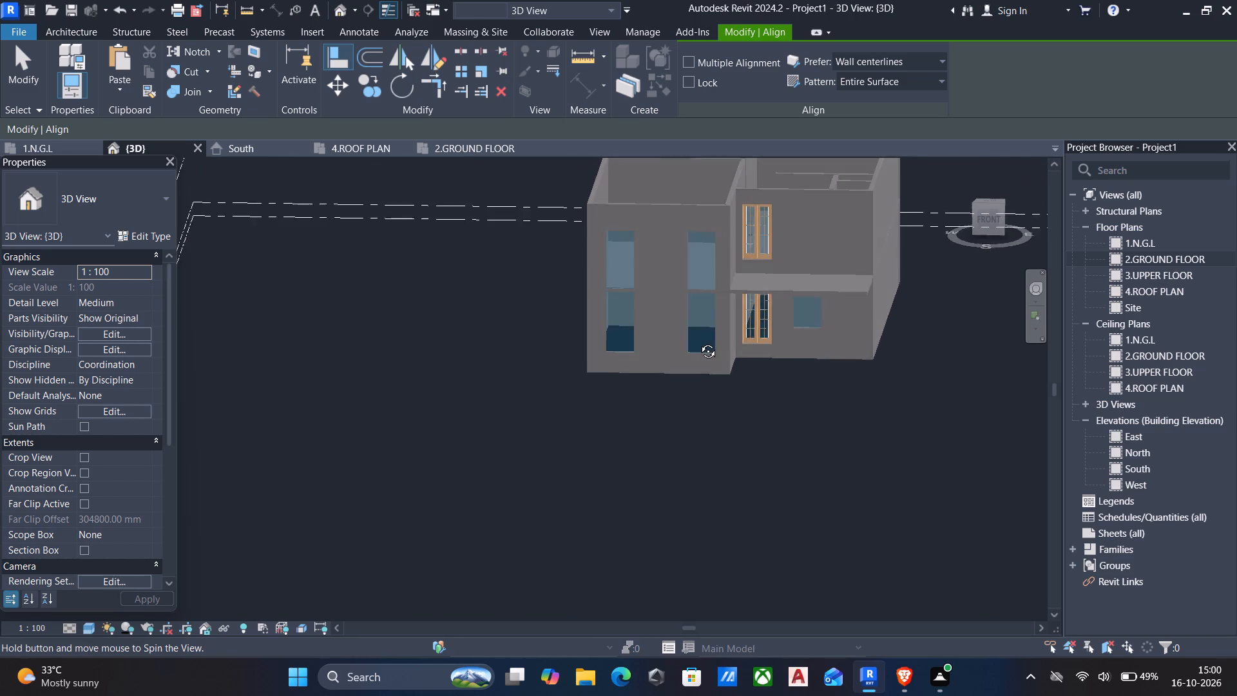
pyautogui.keyDown('shift'); pyautogui.moveTo(698, 342); pyautogui.dragTo(691, 340, button='middle'); pyautogui.keyUp('shift')
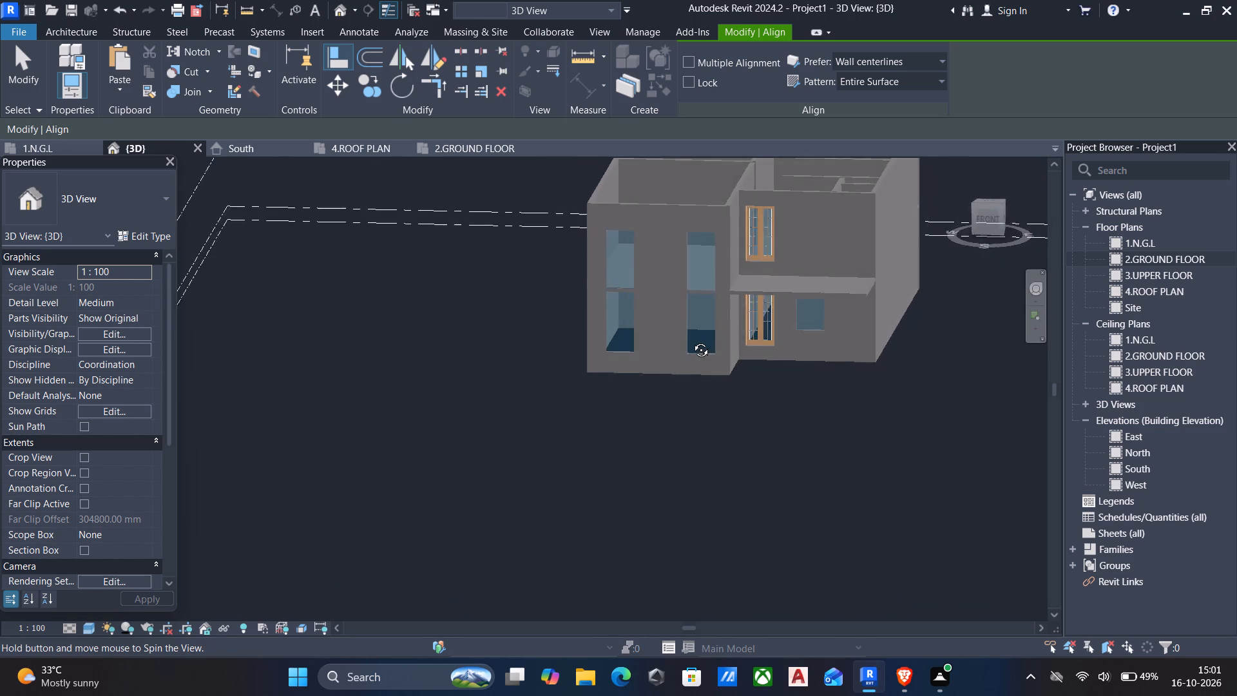
pyautogui.keyDown('shift'); pyautogui.moveTo(691, 340); pyautogui.dragTo(714, 337, button='middle'); pyautogui.keyUp('shift')
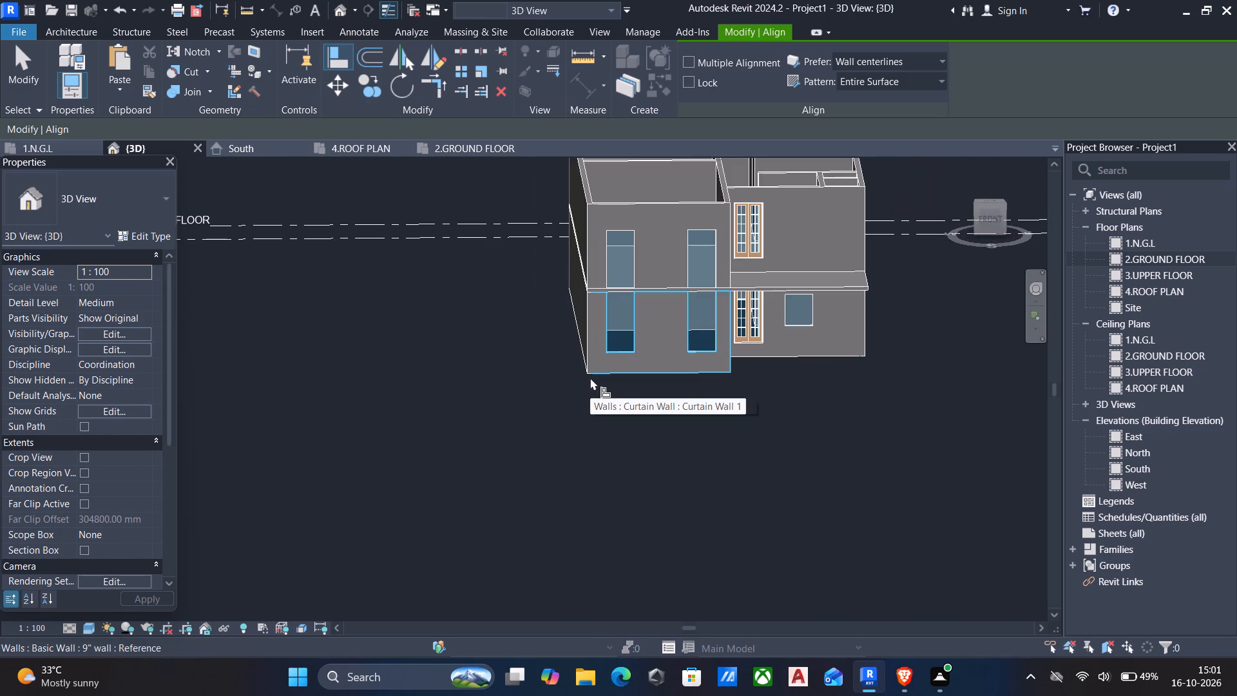
pyautogui.keyDown('shift'); pyautogui.moveTo(827, 410); pyautogui.dragTo(734, 429, button='middle'); pyautogui.keyUp('shift')
pyautogui.press('Escape')
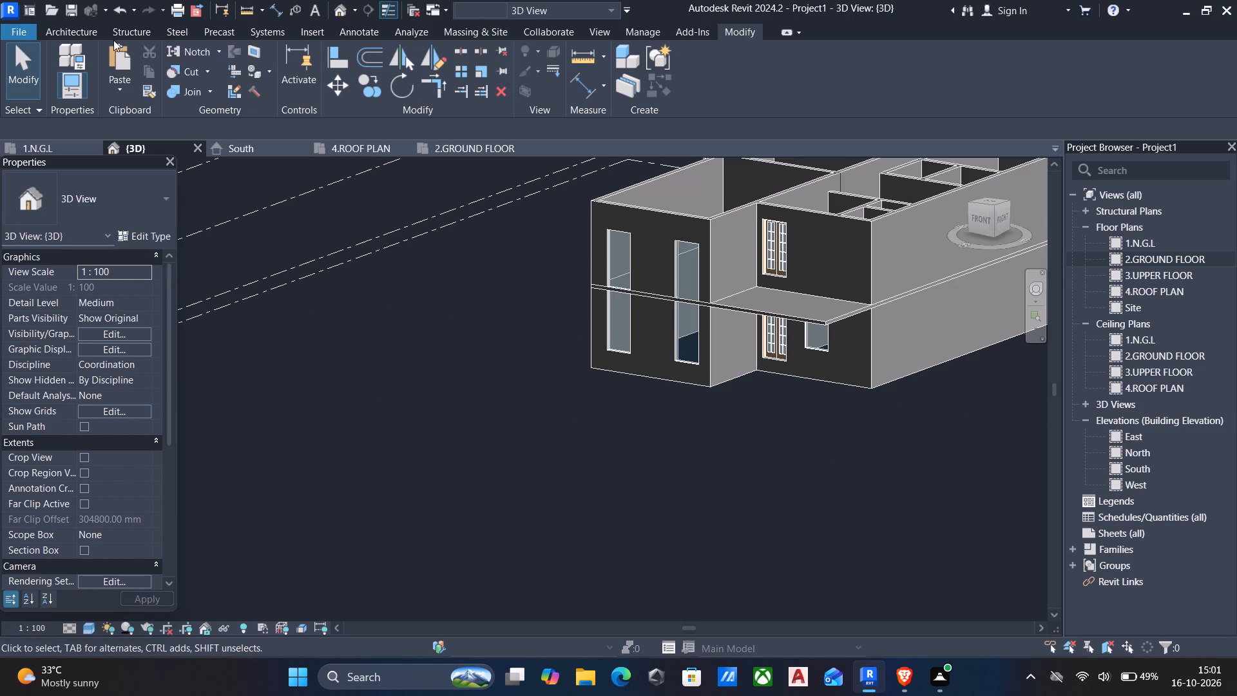
# Create an in-place model component in the Generic Models category, keeping the default name.
pyautogui.click(74, 30)
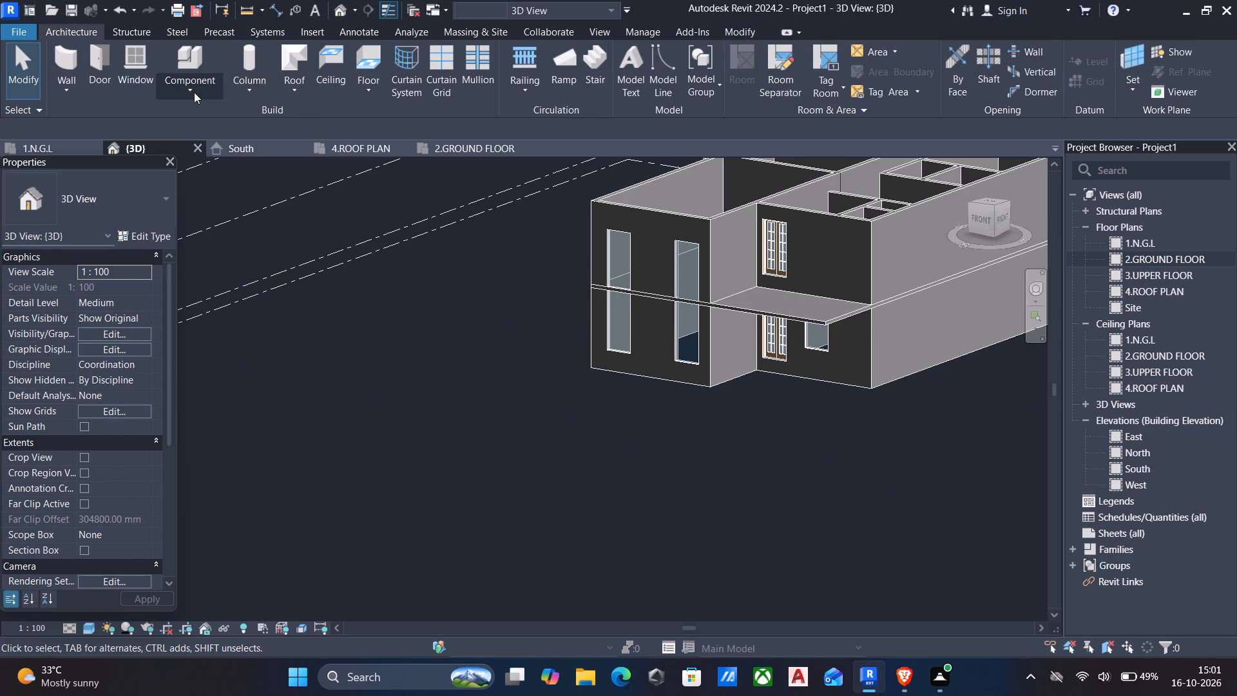
pyautogui.click(183, 94)
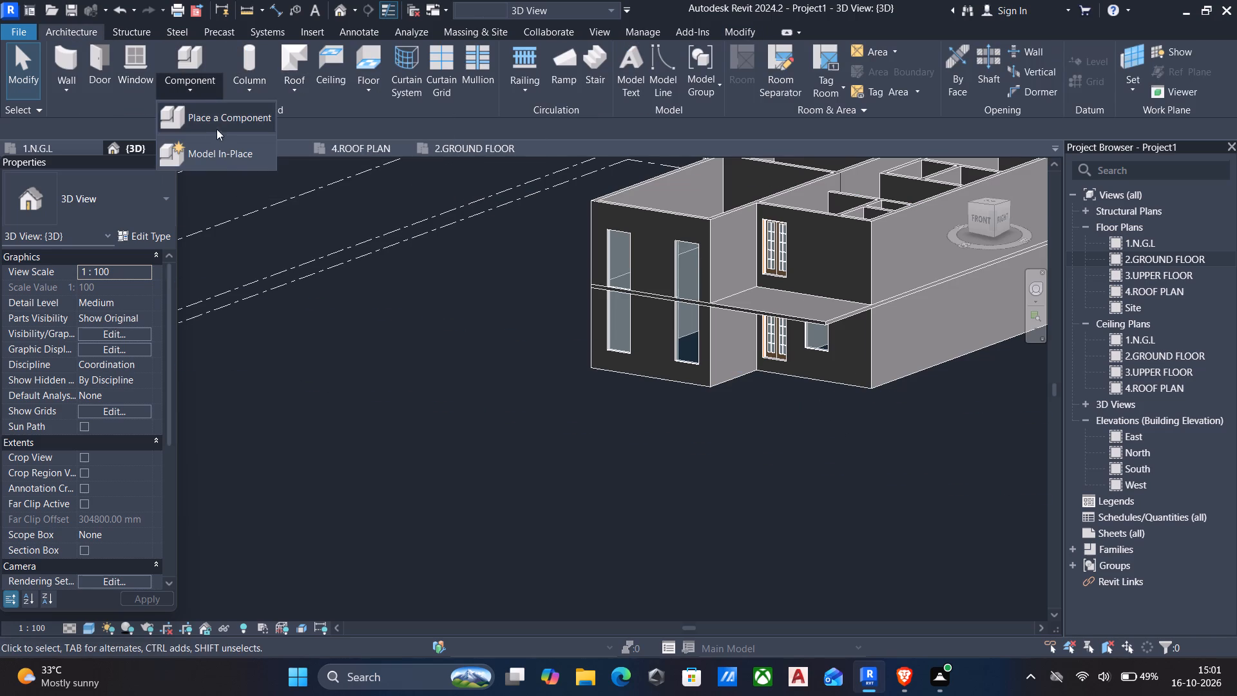
pyautogui.click(219, 158)
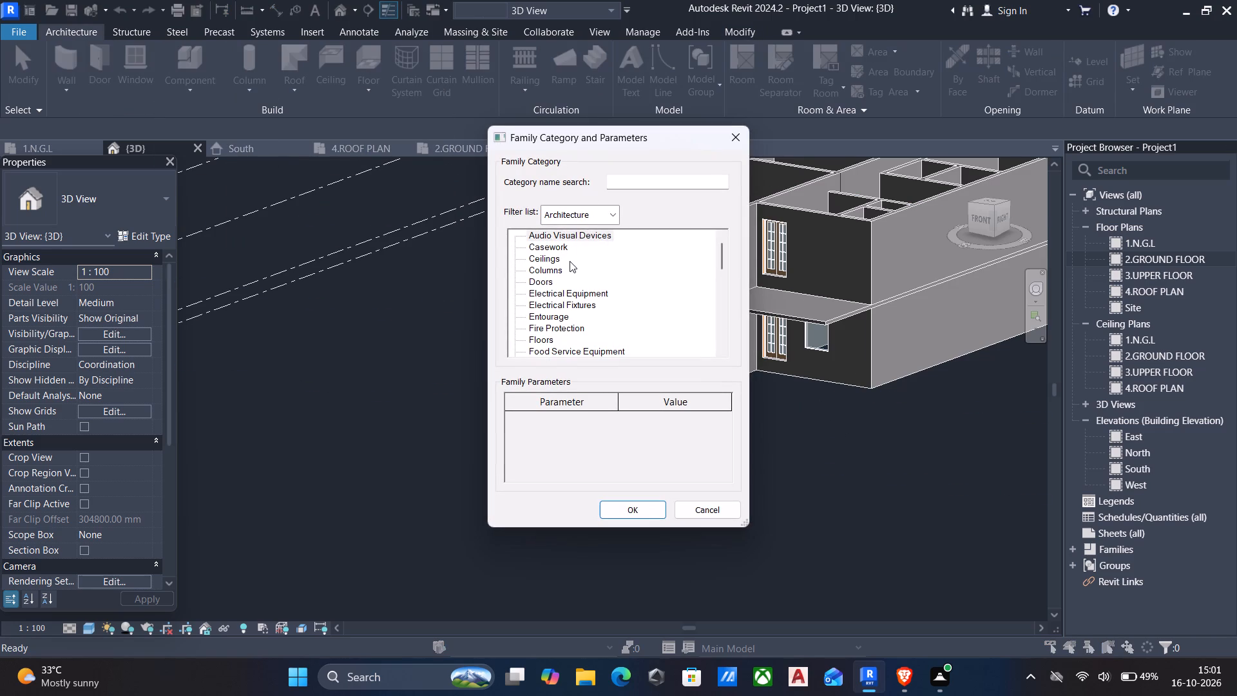
pyautogui.scroll(-5, 563, 286)
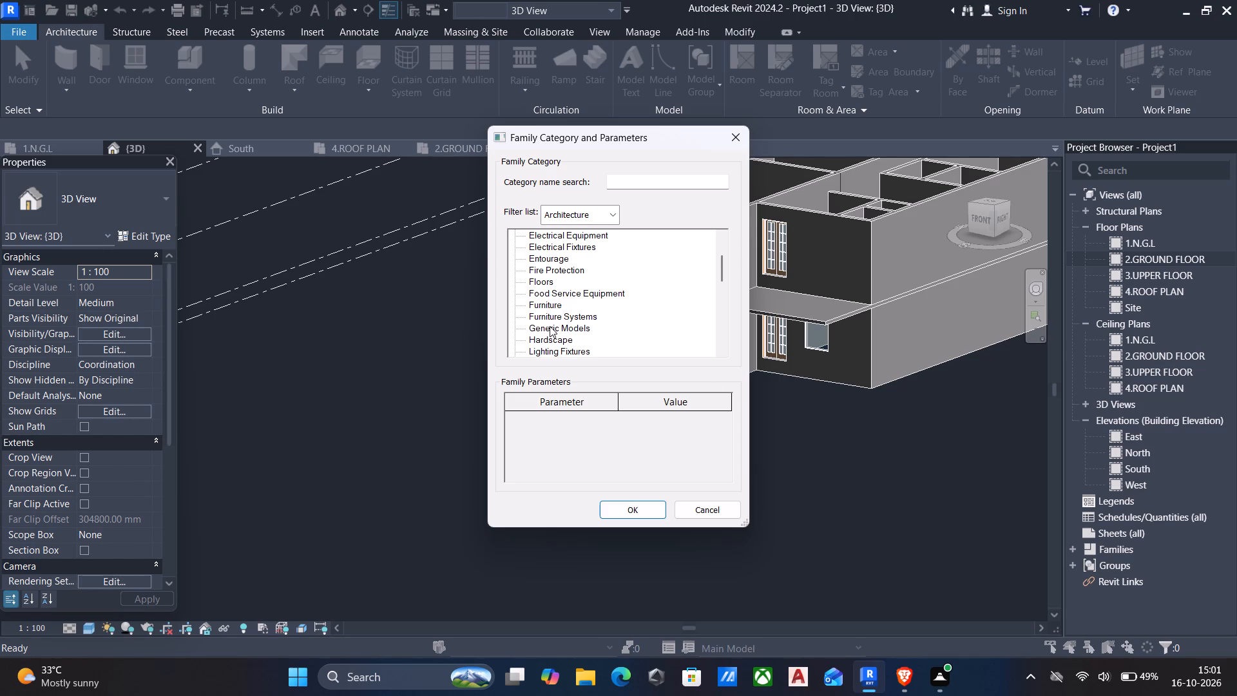
pyautogui.click(550, 326)
pyautogui.click(633, 502)
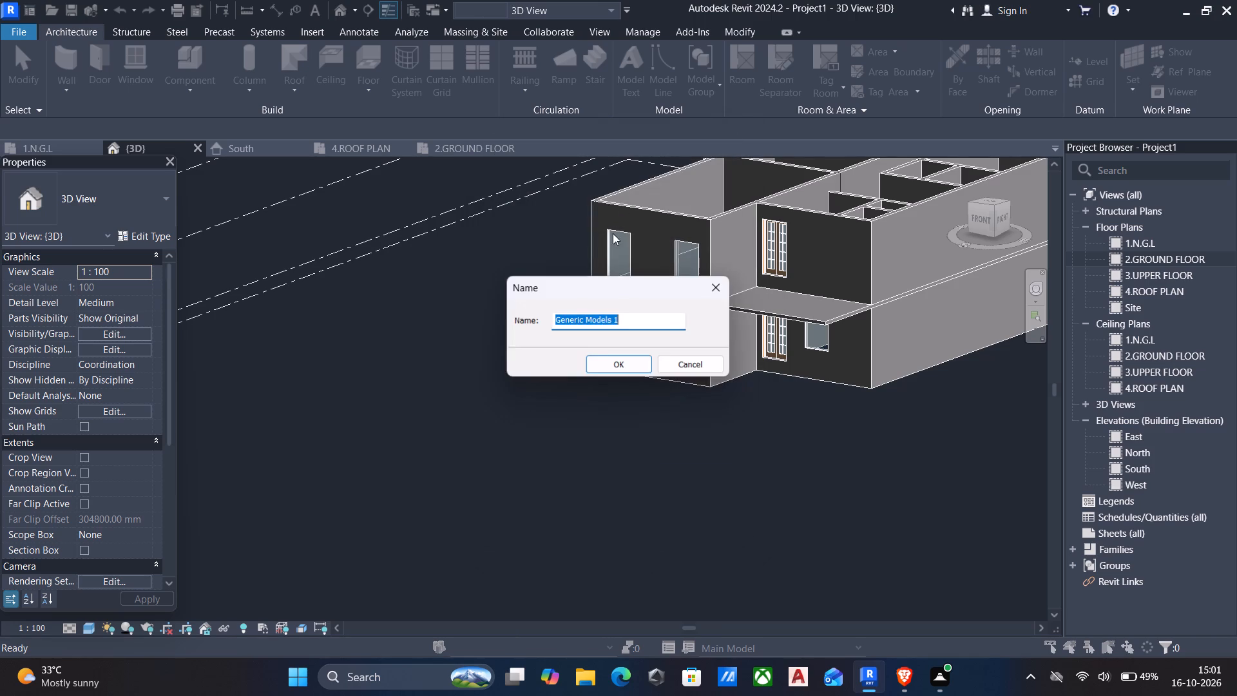
pyautogui.click(631, 359)
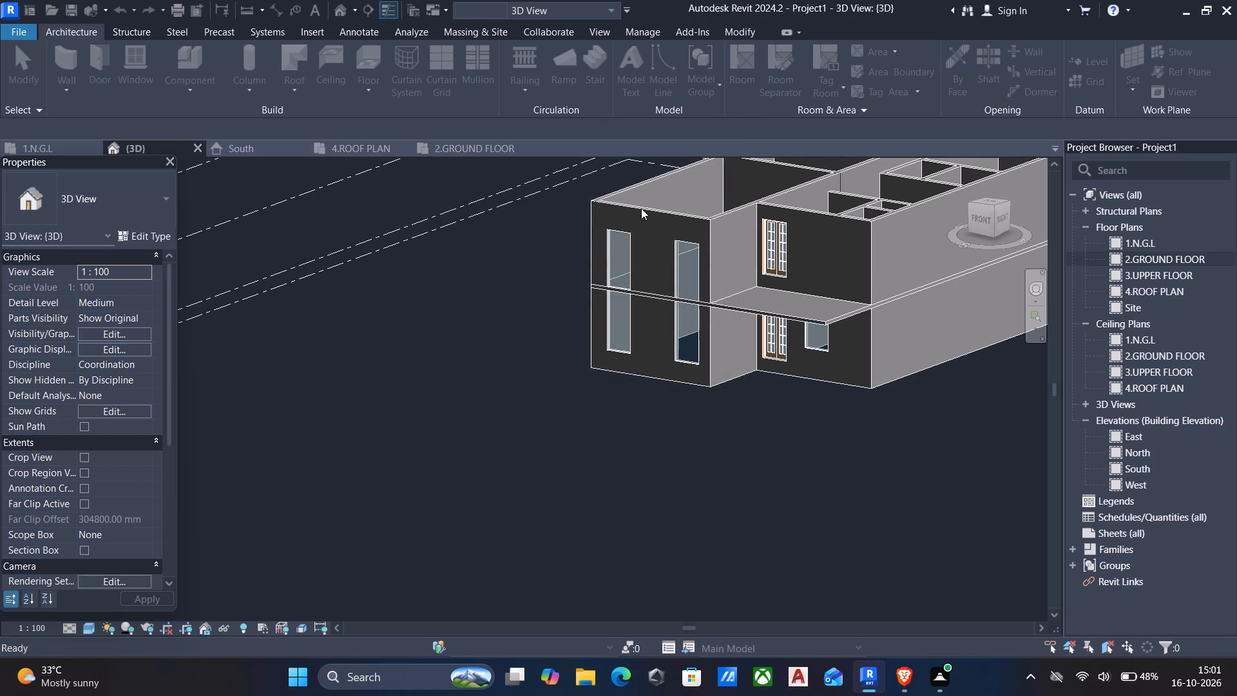
# Start an extrusion with the projecting room's upper front wall face picked as its work plane.
pyautogui.click(136, 58)
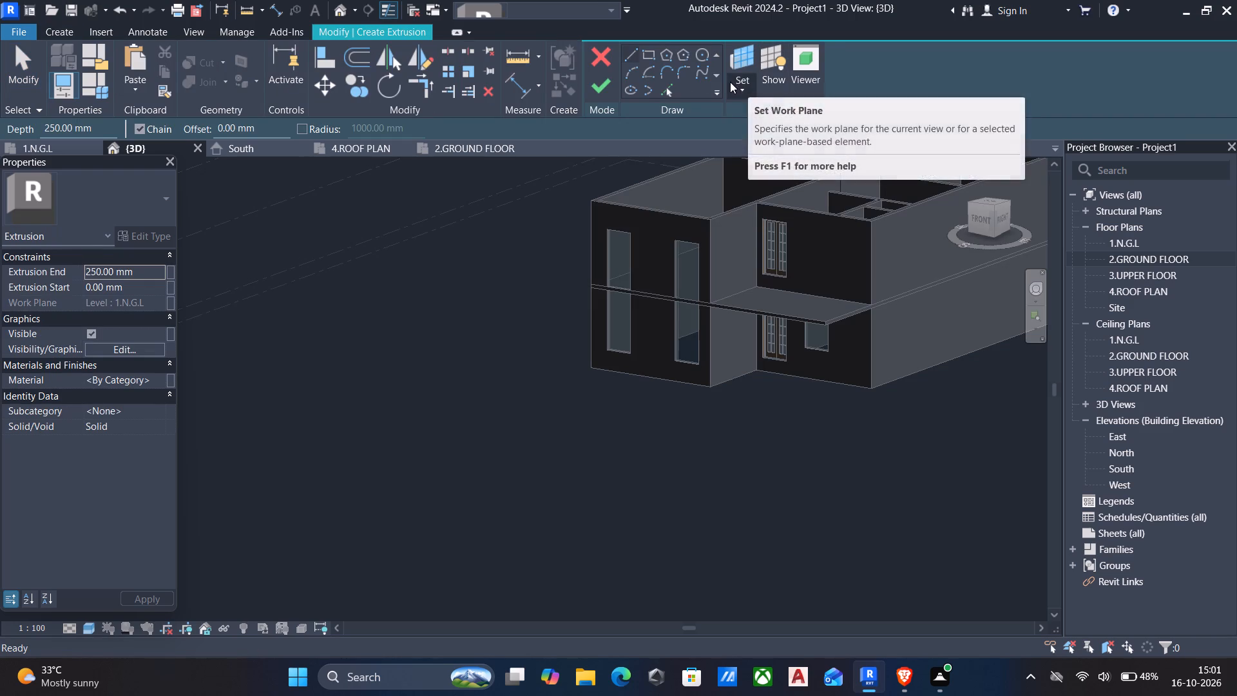
pyautogui.click(730, 84)
pyautogui.click(785, 156)
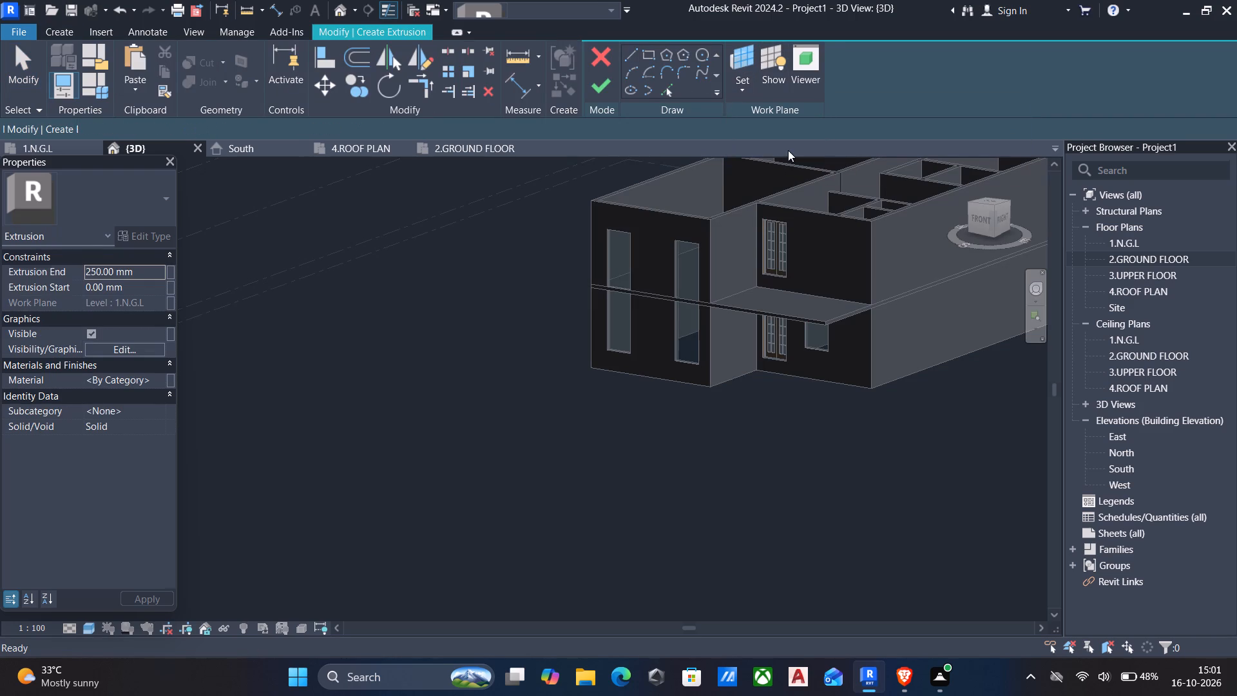
pyautogui.click(645, 217)
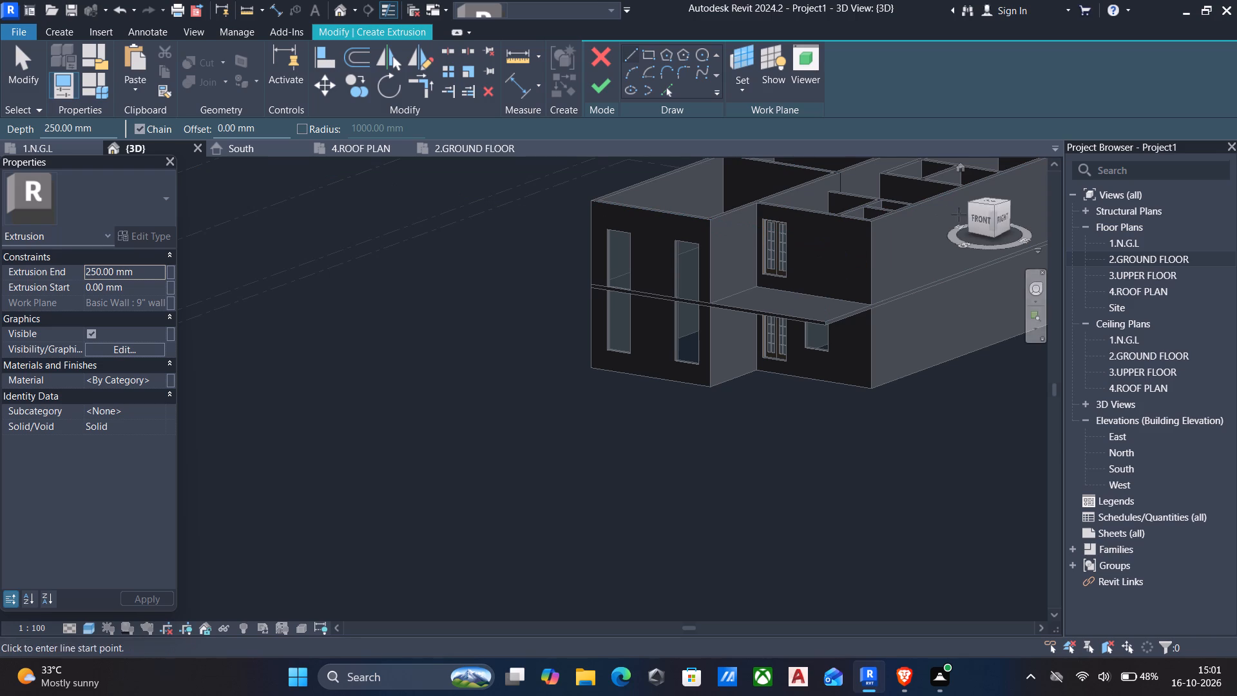
# In the front view, sketch a rectangle about 1219 by 5410 mm tracing the projecting room's outer curtain wall window, farthest from the entrance.
pyautogui.click(979, 215)
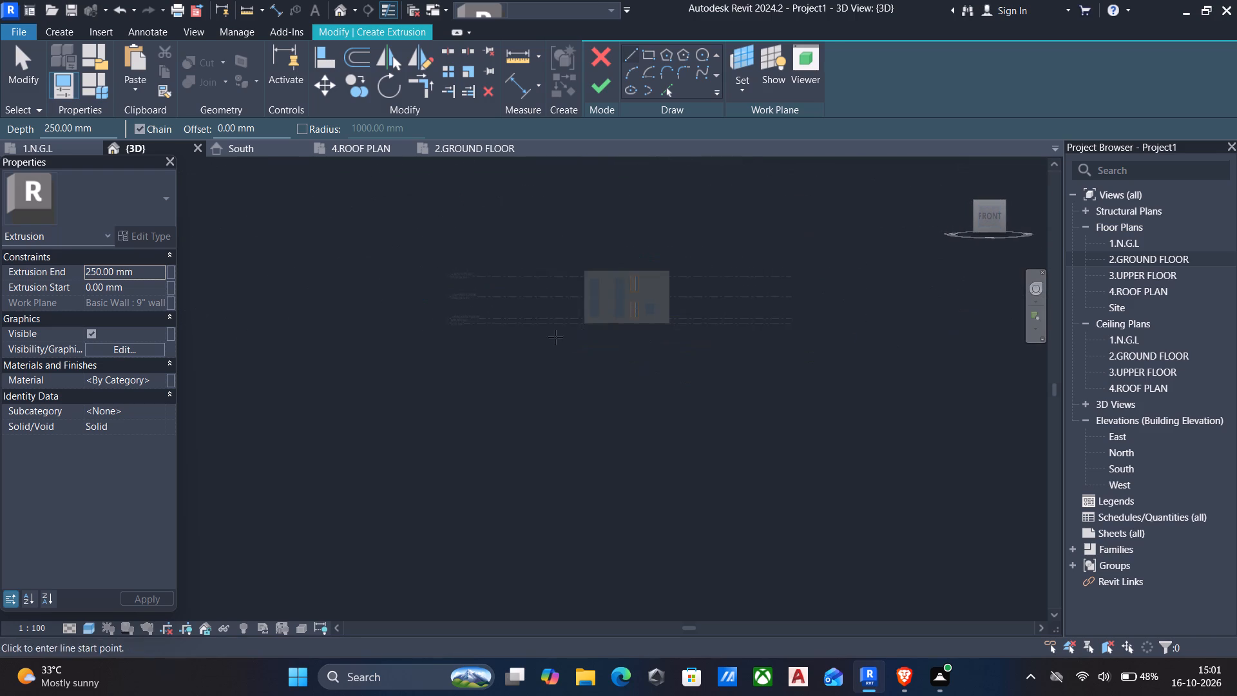
pyautogui.scroll(6, 550, 336)
pyautogui.moveTo(550, 336); pyautogui.dragTo(805, 314, button='middle')
pyautogui.scroll(3, 831, 317)
pyautogui.moveTo(661, 365); pyautogui.dragTo(720, 349, button='middle')
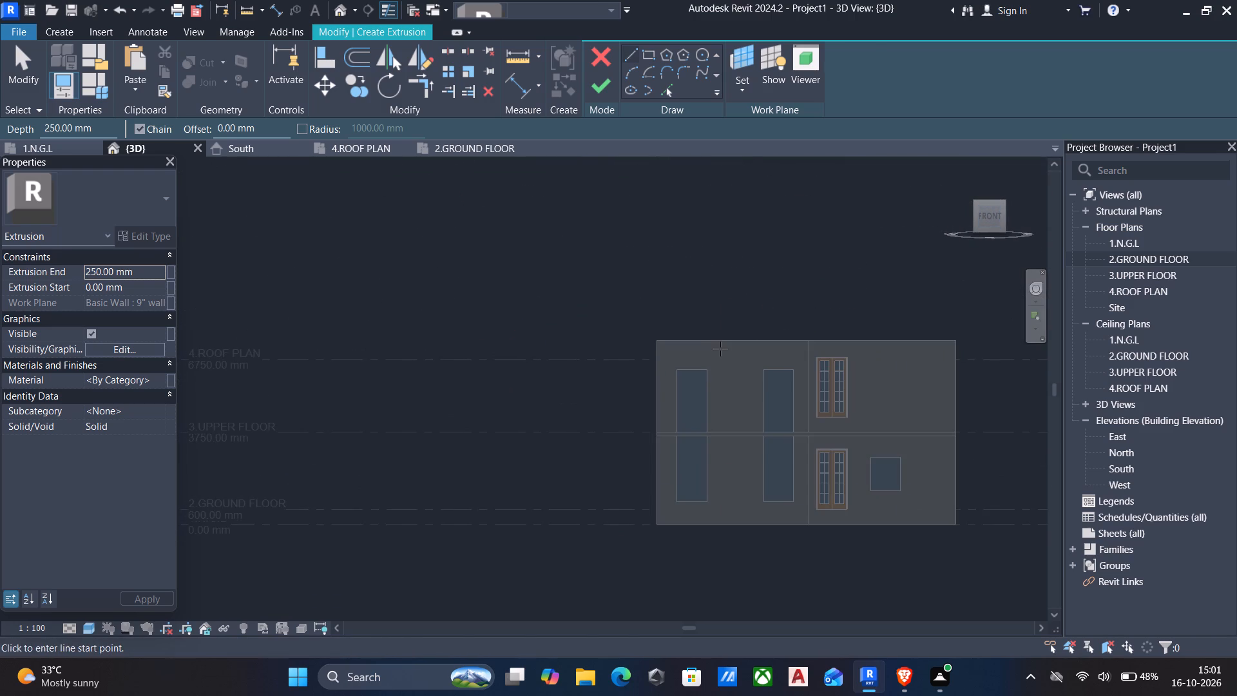
pyautogui.scroll(4, 717, 359)
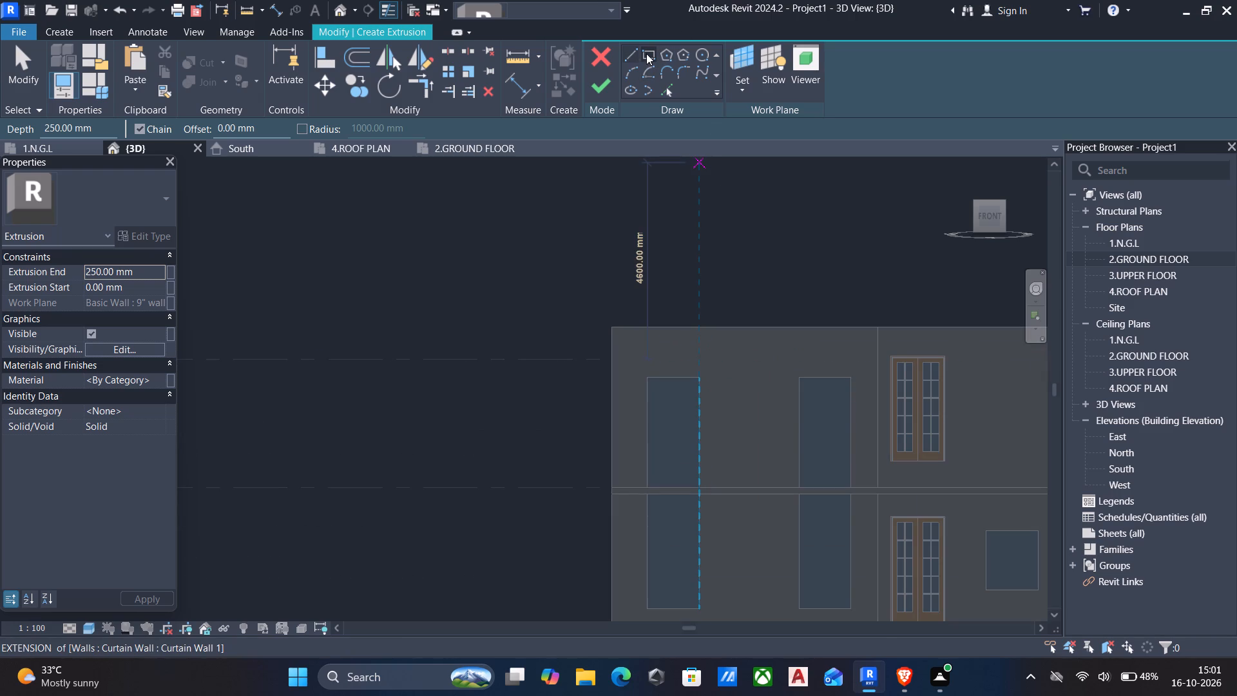
pyautogui.click(646, 53)
pyautogui.scroll(-2, 620, 338)
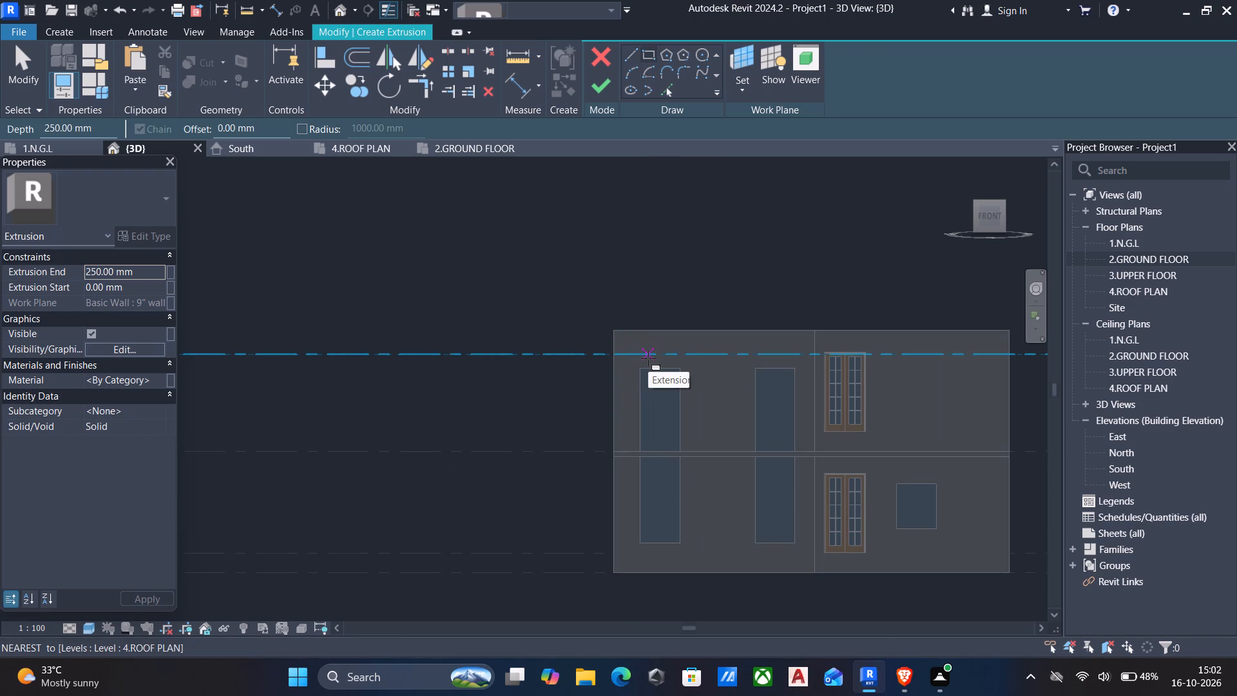
pyautogui.click(646, 364)
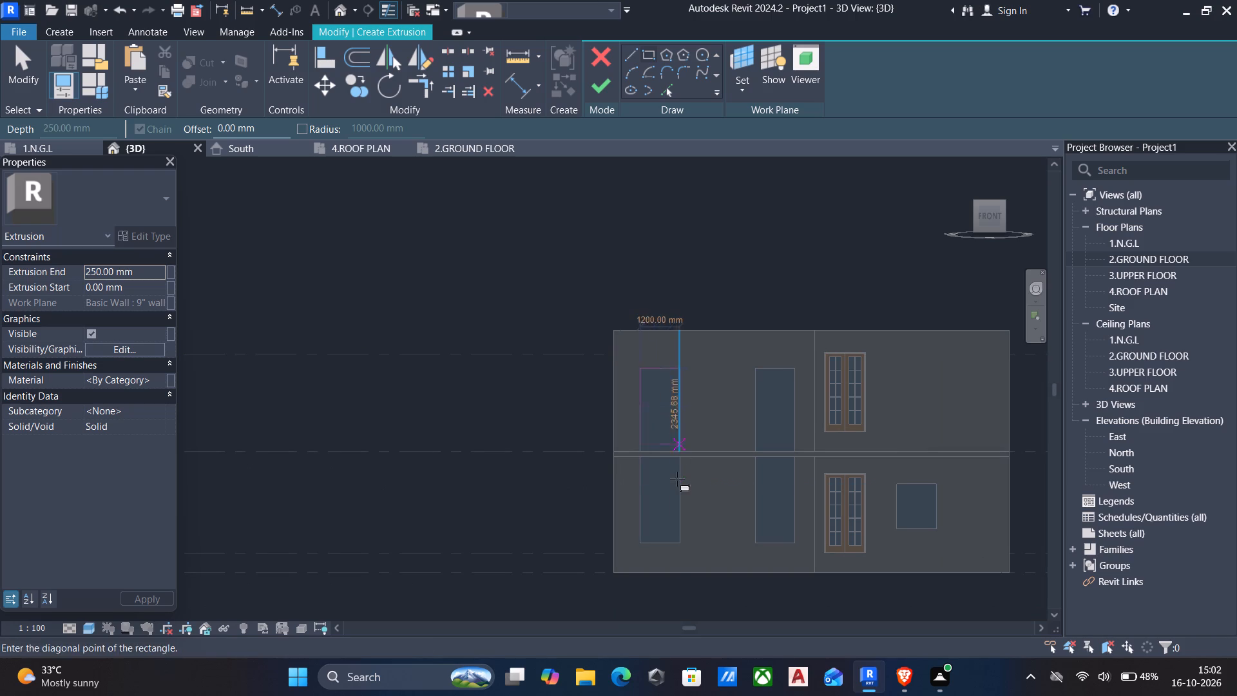
pyautogui.click(683, 547)
pyautogui.press('Escape')
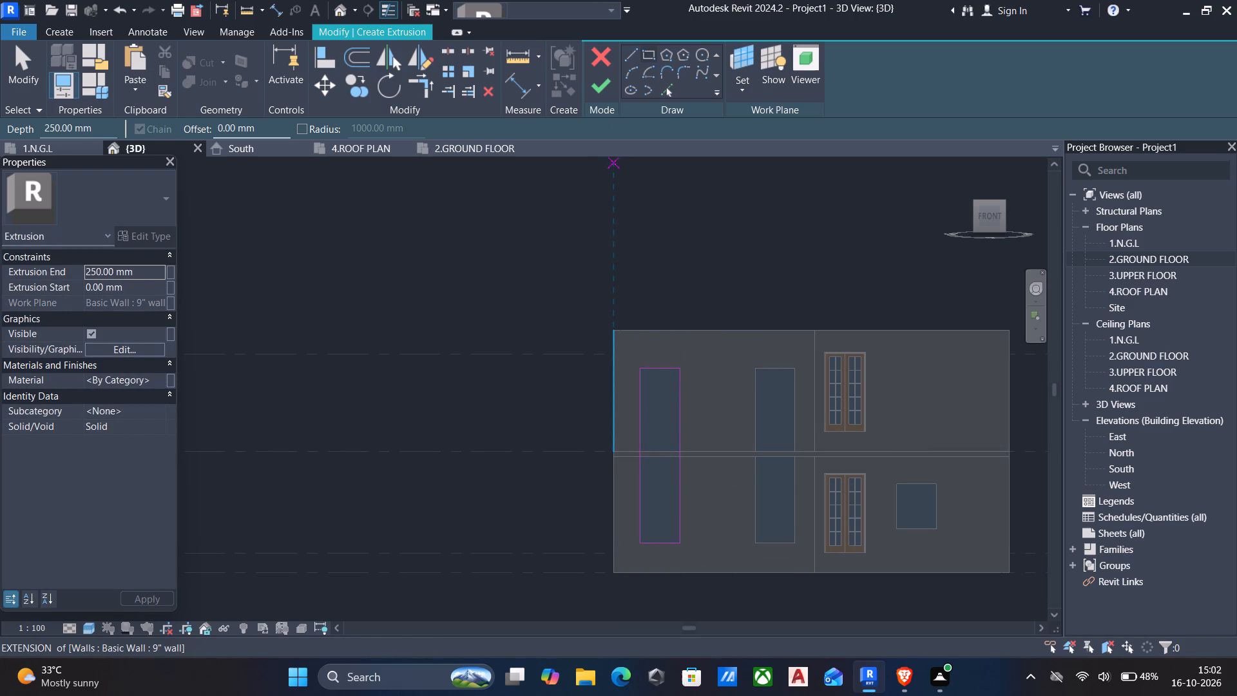
# Sketch a second rectangle around the same outer window, offset 1' outward from its edges, to form a frame profile.
pyautogui.moveTo(280, 126); pyautogui.dragTo(66, 141)
pyautogui.write("1'")
pyautogui.scroll(5, 686, 384)
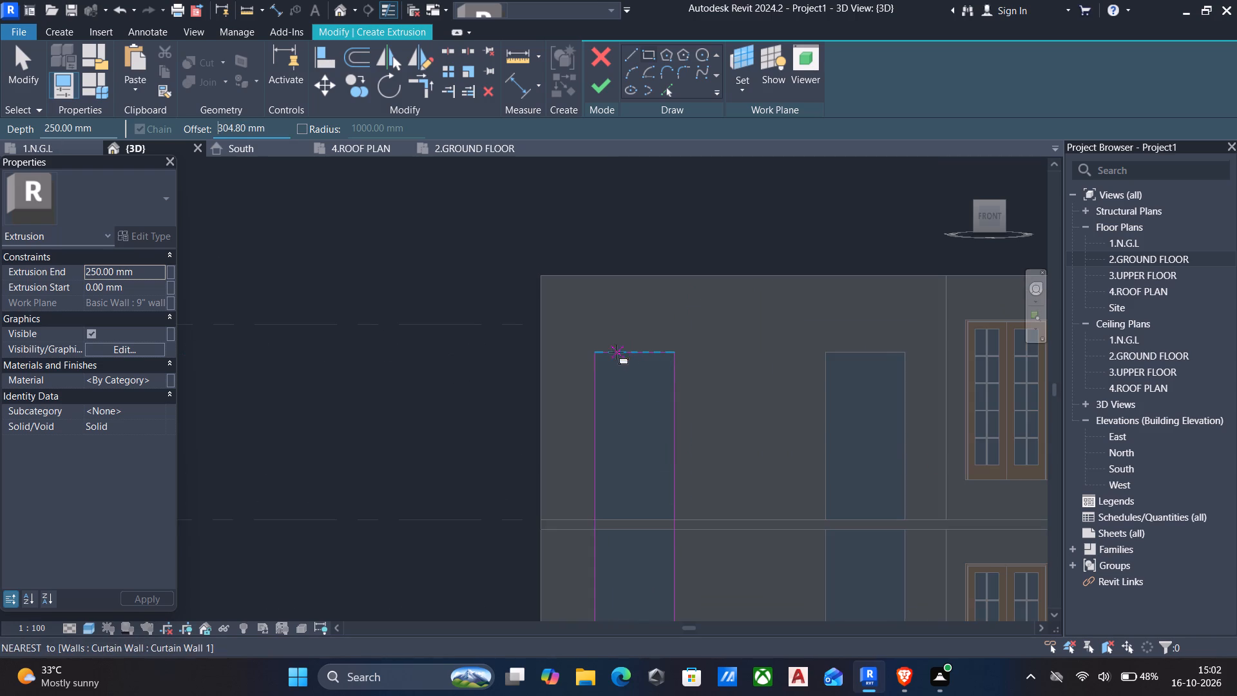
pyautogui.click(599, 351)
pyautogui.scroll(-4, 654, 472)
pyautogui.moveTo(660, 509); pyautogui.dragTo(663, 456, button='middle')
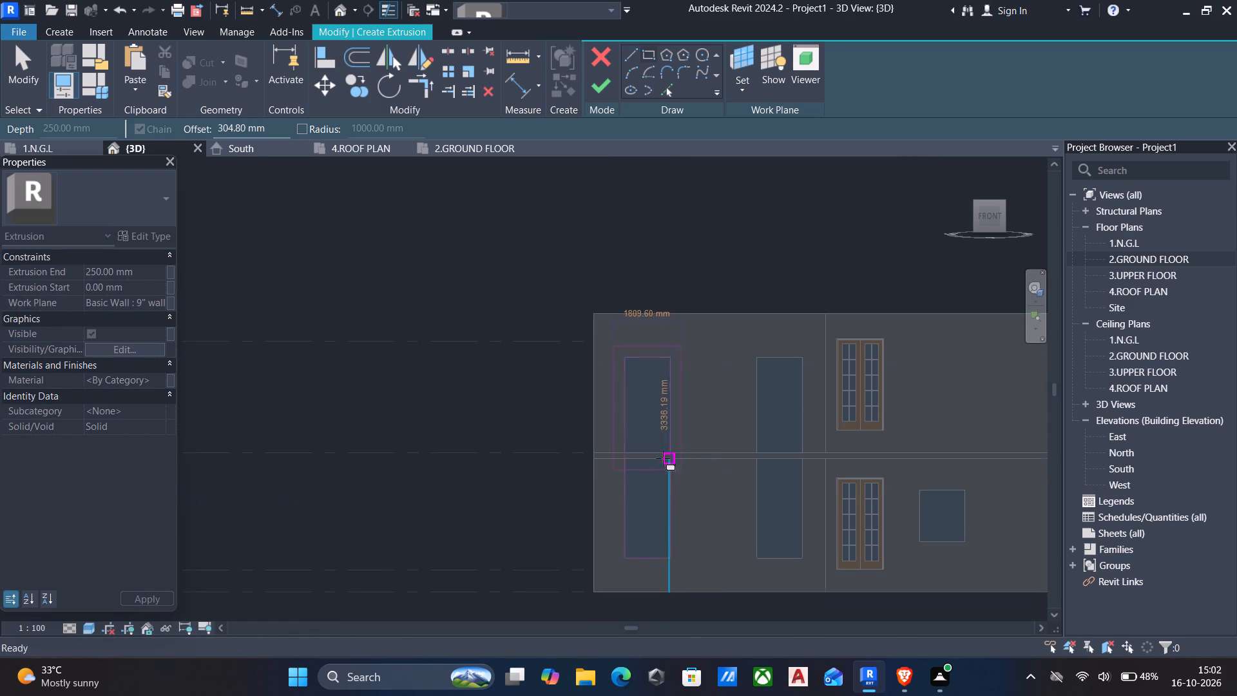
pyautogui.click(671, 560)
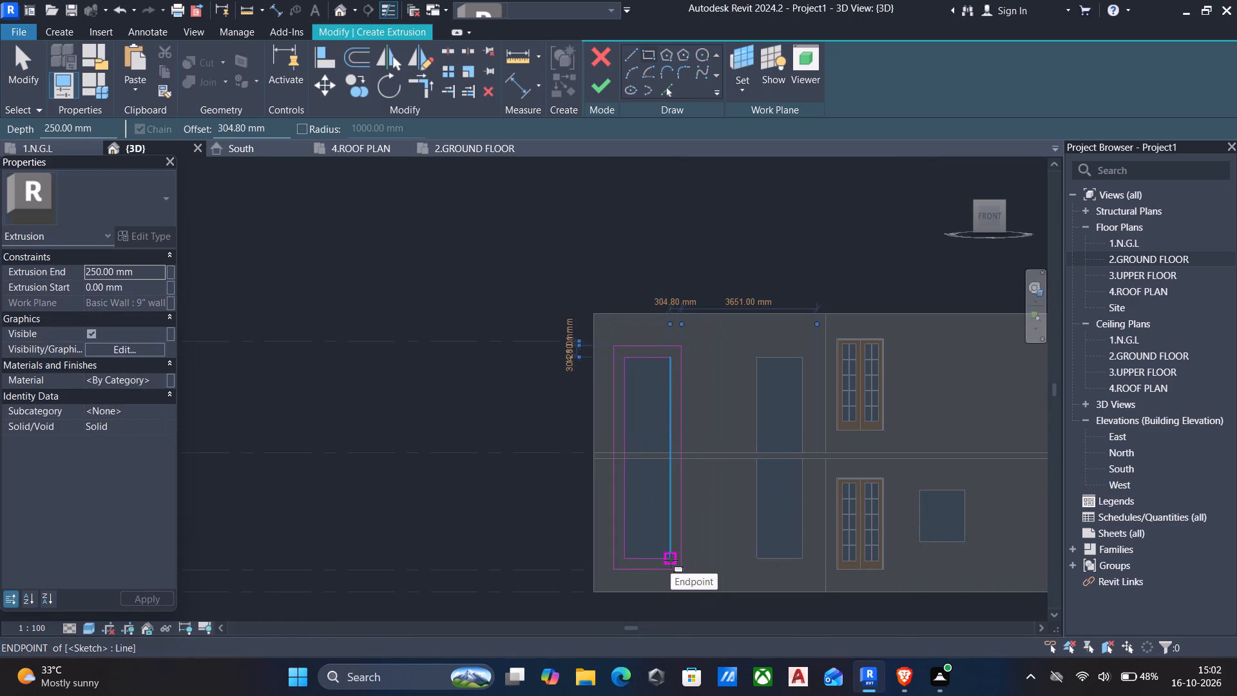
pyautogui.press('Escape')
pyautogui.press('Escape')
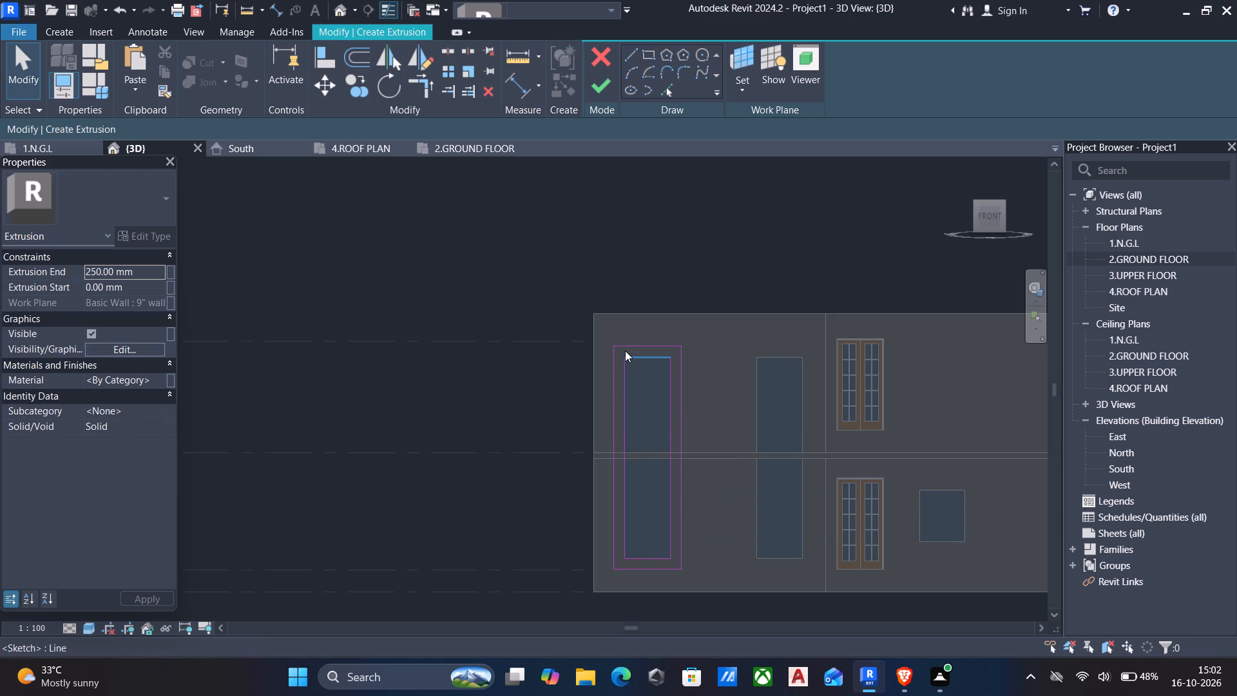
pyautogui.scroll(3, 625, 351)
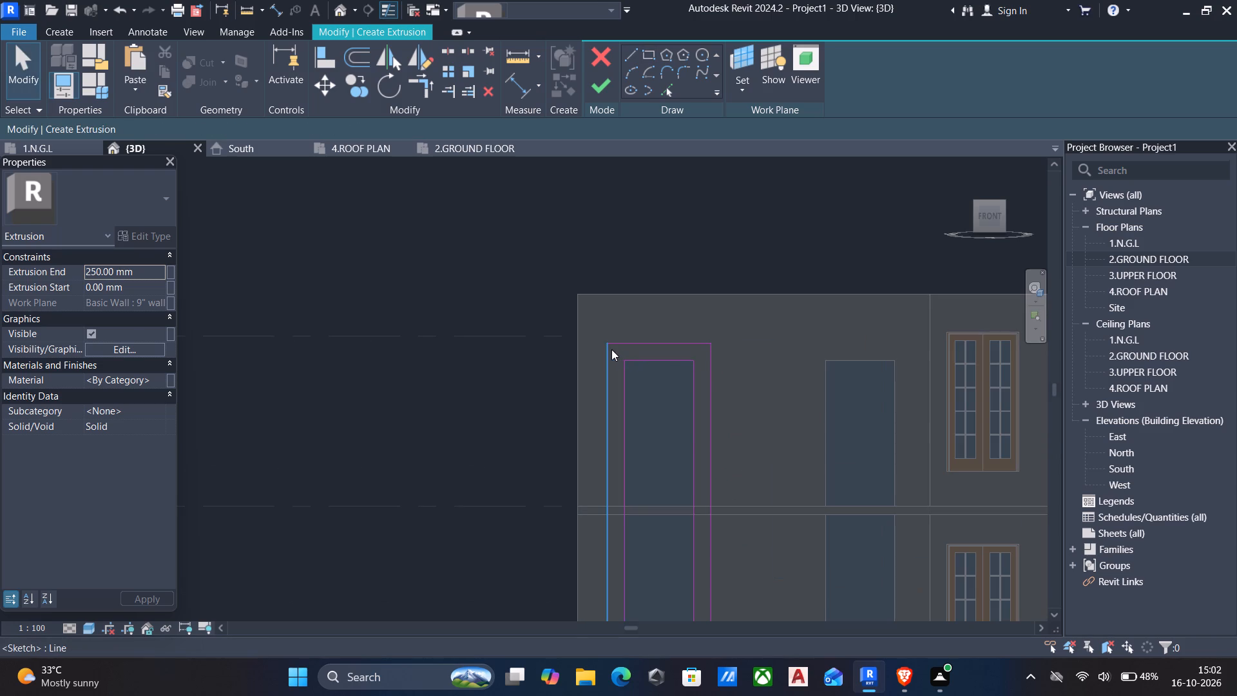
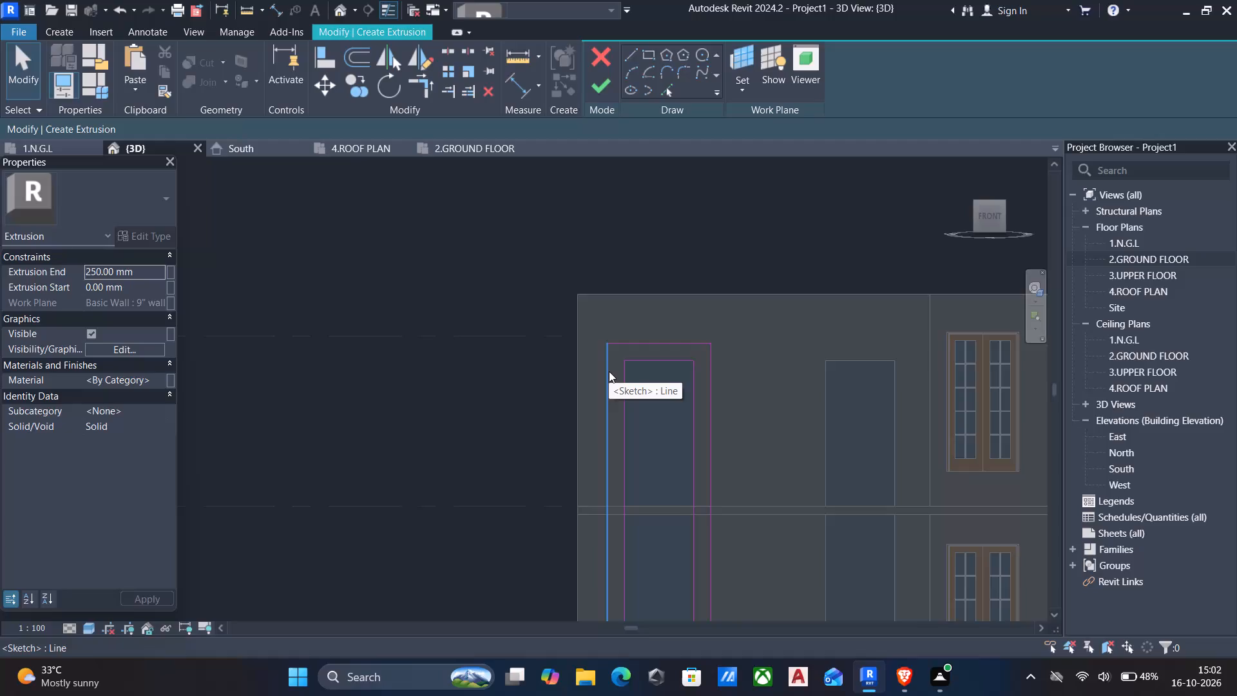
# Delete the outer and inner vertical sketch lines of the window frame on the side nearest the wall's free edge.
pyautogui.click(609, 371)
pyautogui.press('Delete')
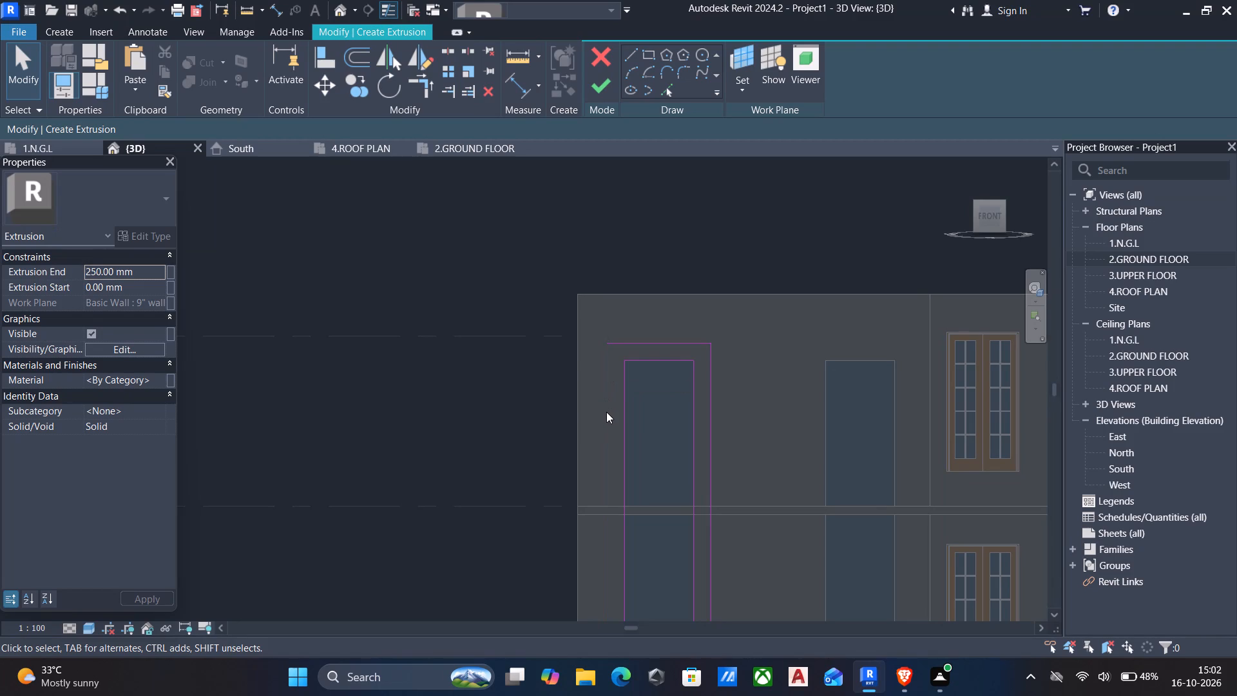
pyautogui.click(620, 437)
pyautogui.press('Delete')
# Stretch the frame's two upper horizontal sketch lines to the wall's outer edge, making the outer one about 2400 mm long.
pyautogui.moveTo(647, 452); pyautogui.dragTo(653, 420, button='middle')
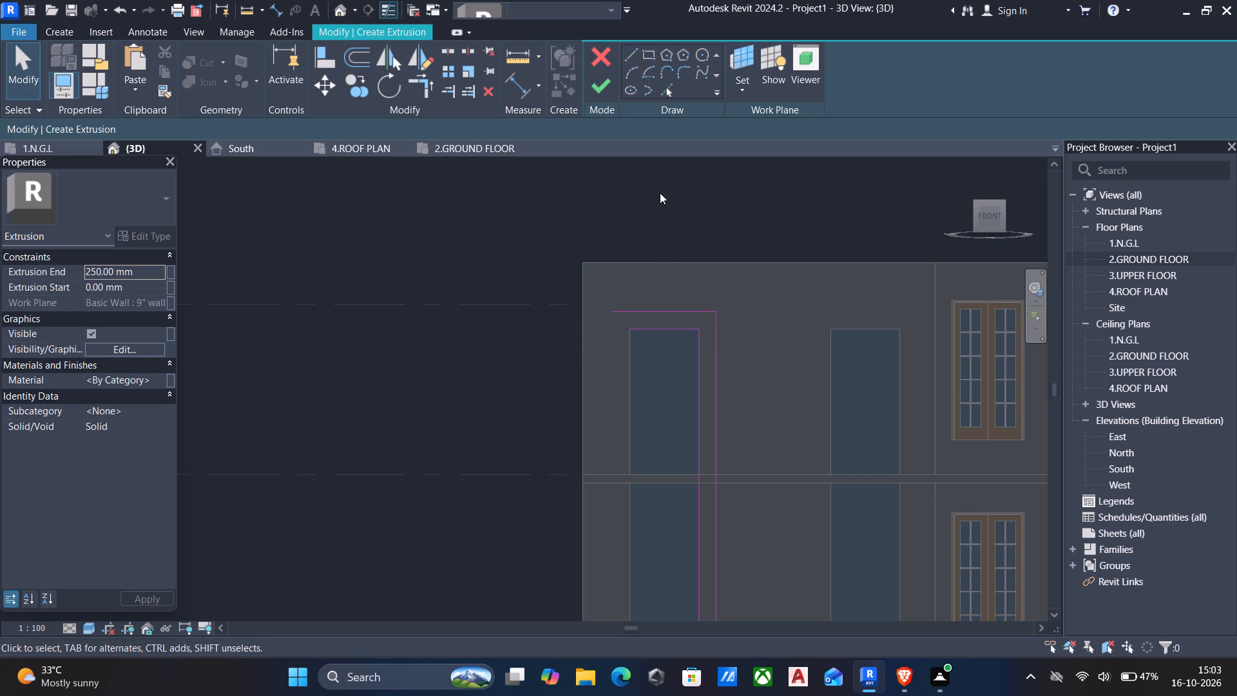
pyautogui.click(681, 327)
pyautogui.moveTo(628, 330); pyautogui.dragTo(586, 333)
pyautogui.press('Escape')
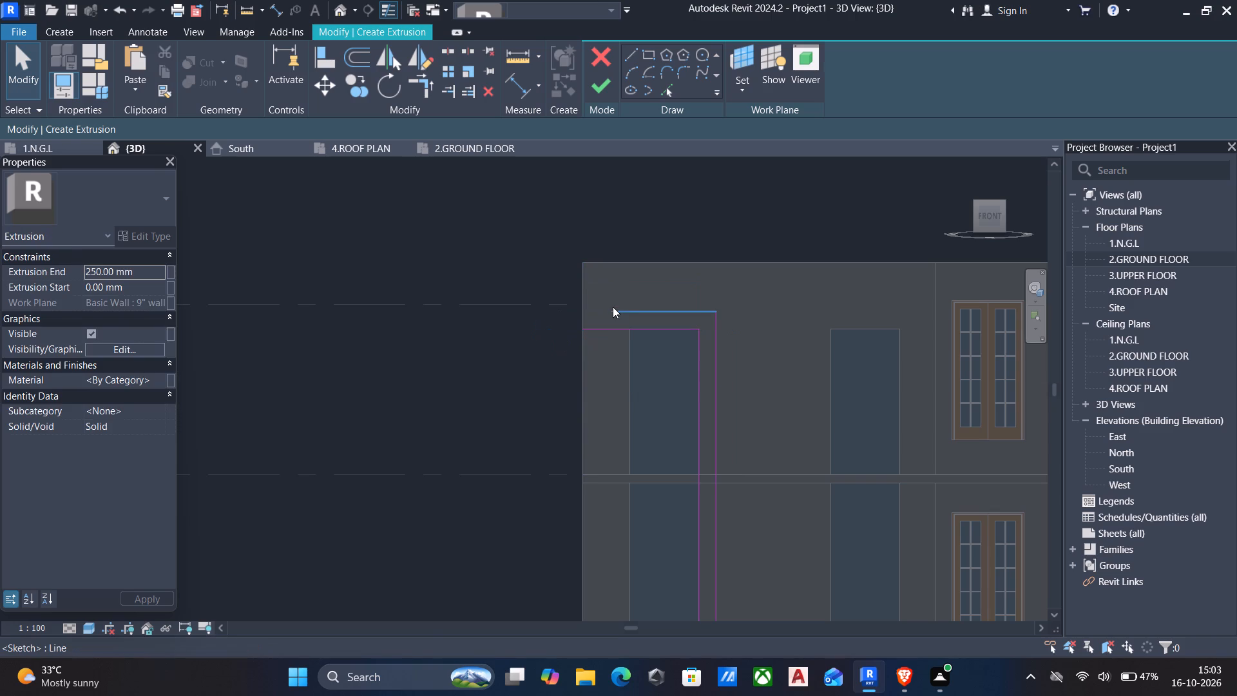
pyautogui.click(617, 309)
pyautogui.moveTo(610, 311); pyautogui.dragTo(588, 311)
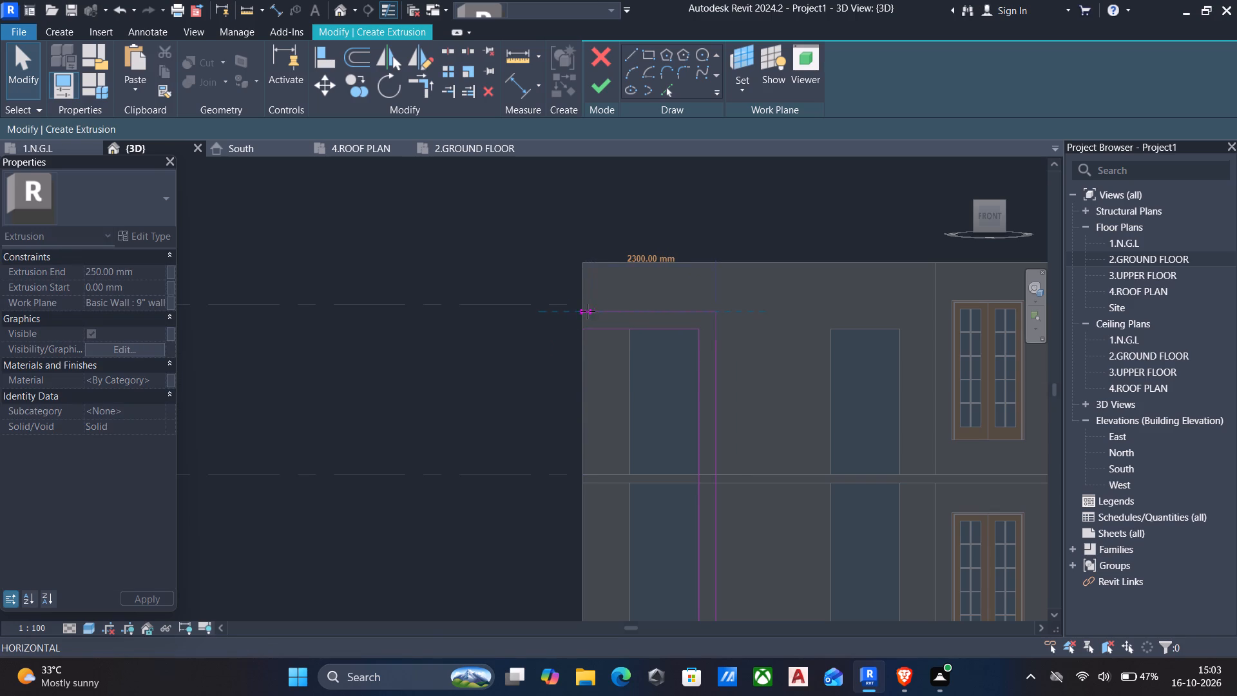
pyautogui.moveTo(588, 311); pyautogui.dragTo(583, 312)
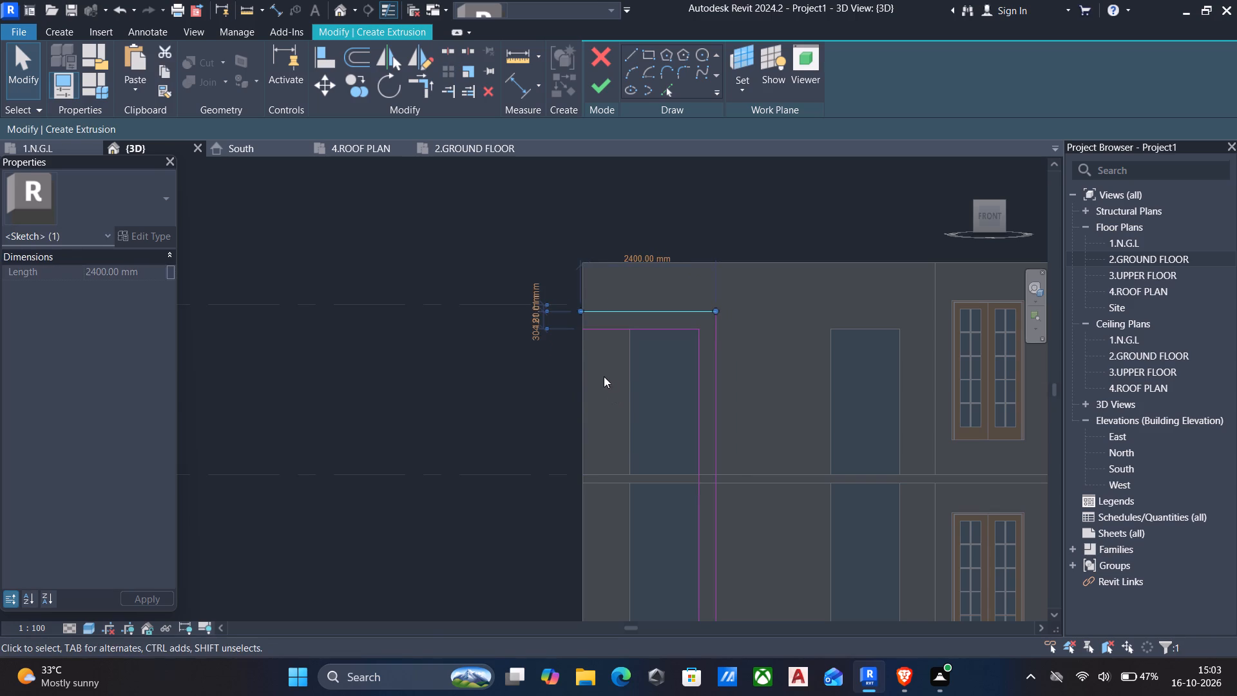
pyautogui.press('Escape')
# Draw a vertical line along the wall edge closing the frame's upper arm, and trim the outer top line to it.
pyautogui.scroll(8, 601, 325)
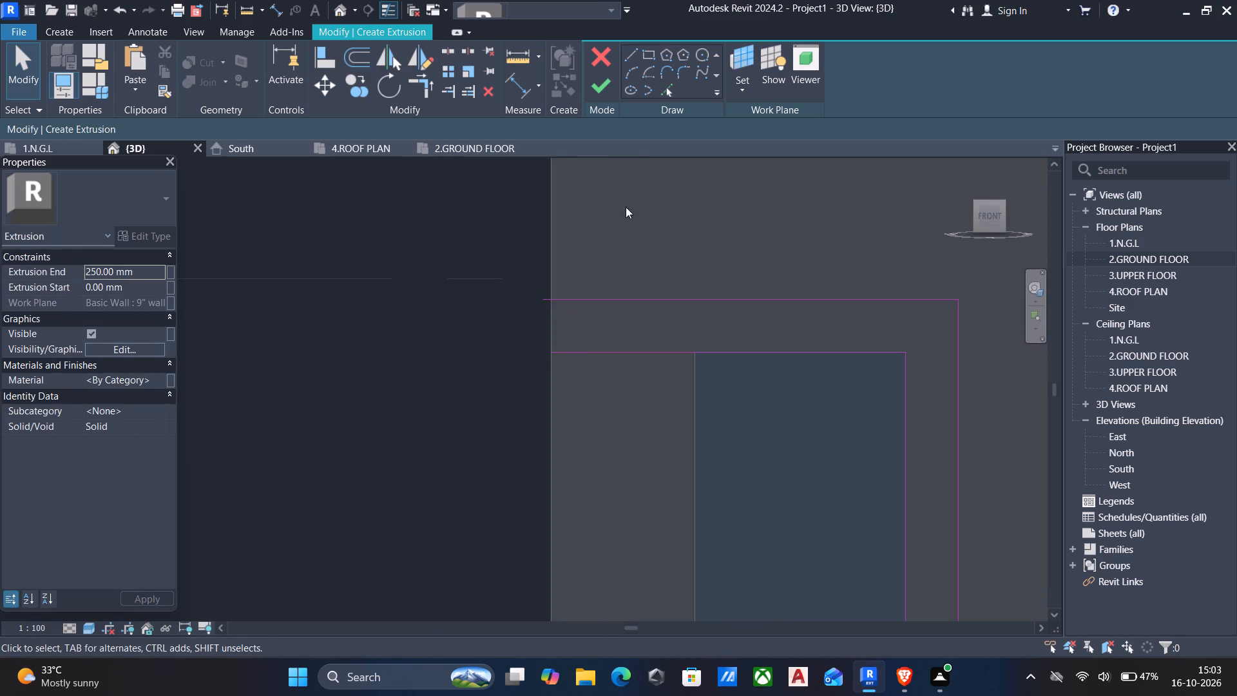
pyautogui.click(627, 53)
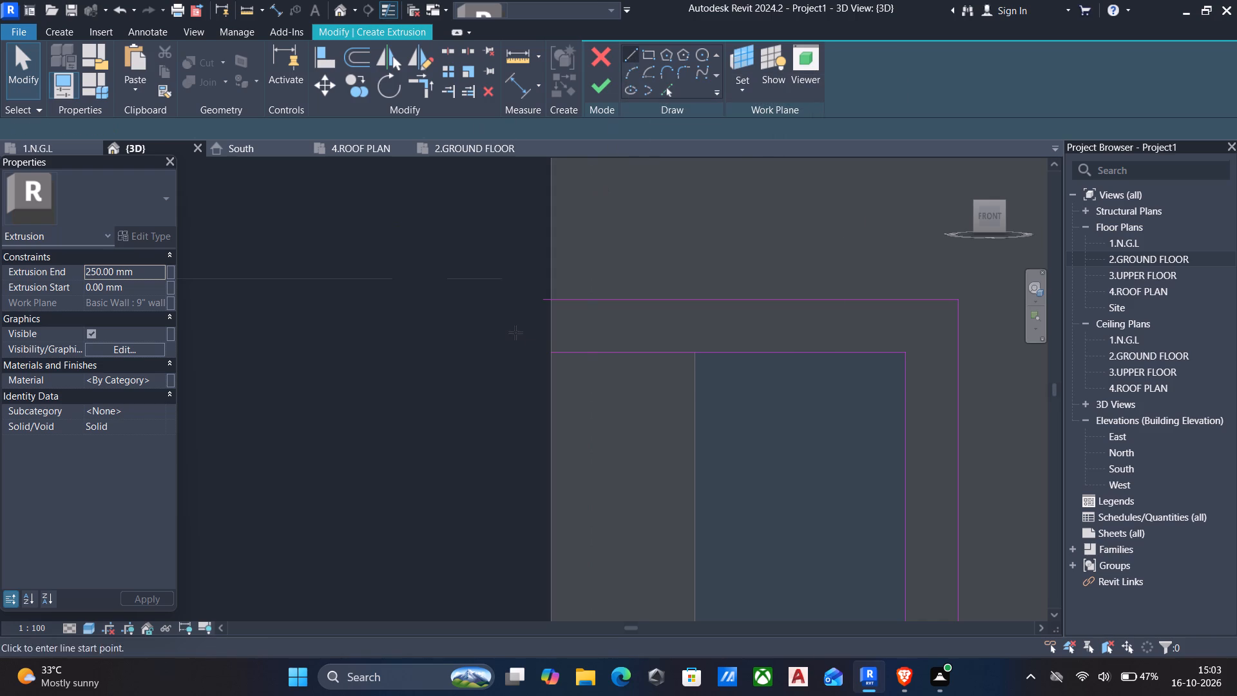
pyautogui.scroll(4, 546, 368)
pyautogui.moveTo(561, 345); pyautogui.dragTo(564, 312)
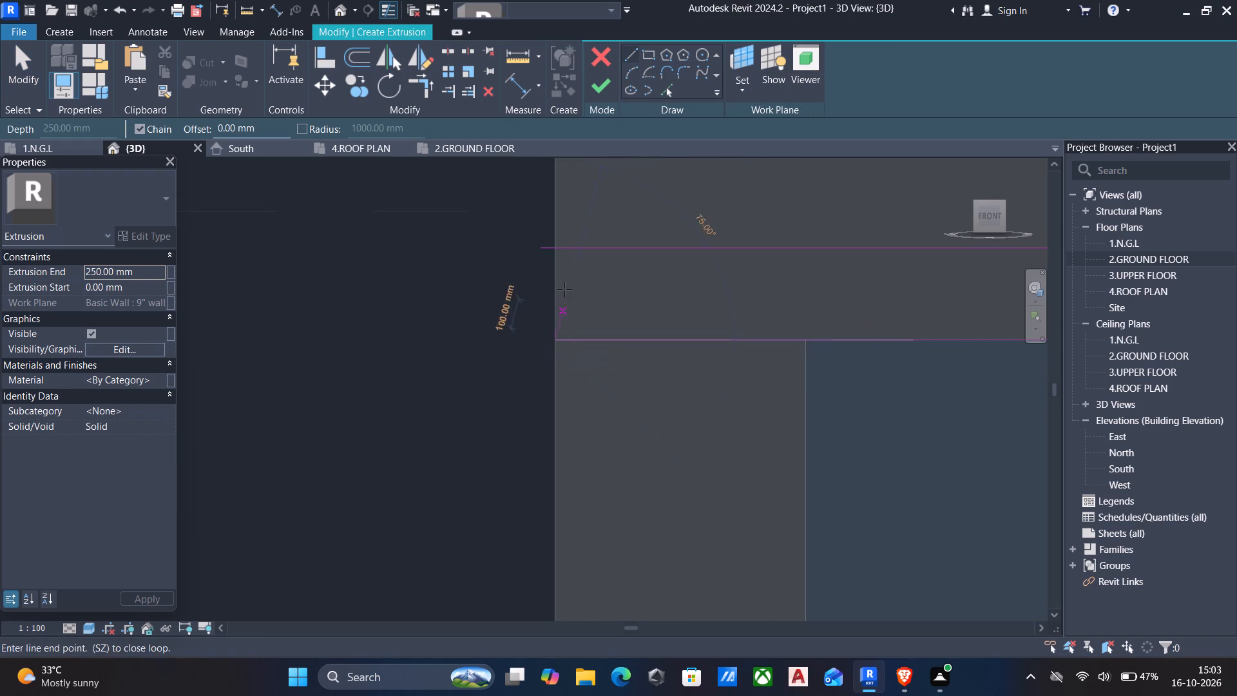
pyautogui.click(556, 246)
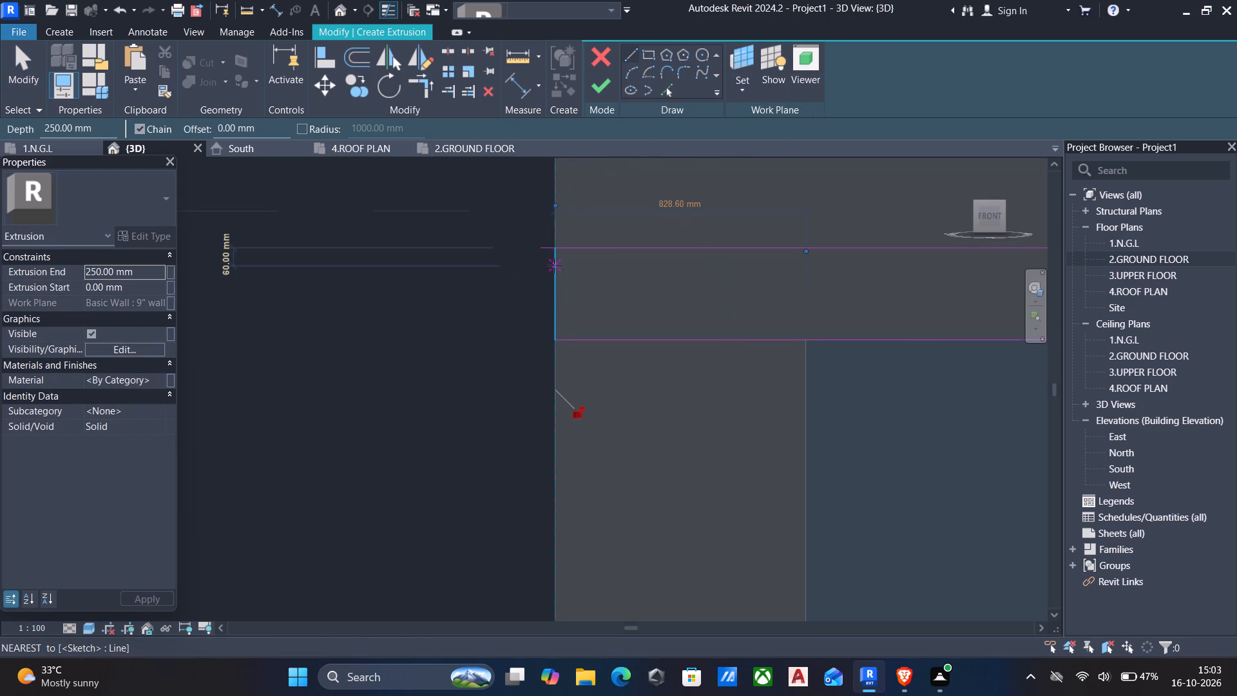
pyautogui.press('Escape')
pyautogui.scroll(-3, 539, 361)
pyautogui.press('Escape')
pyautogui.write('tr')
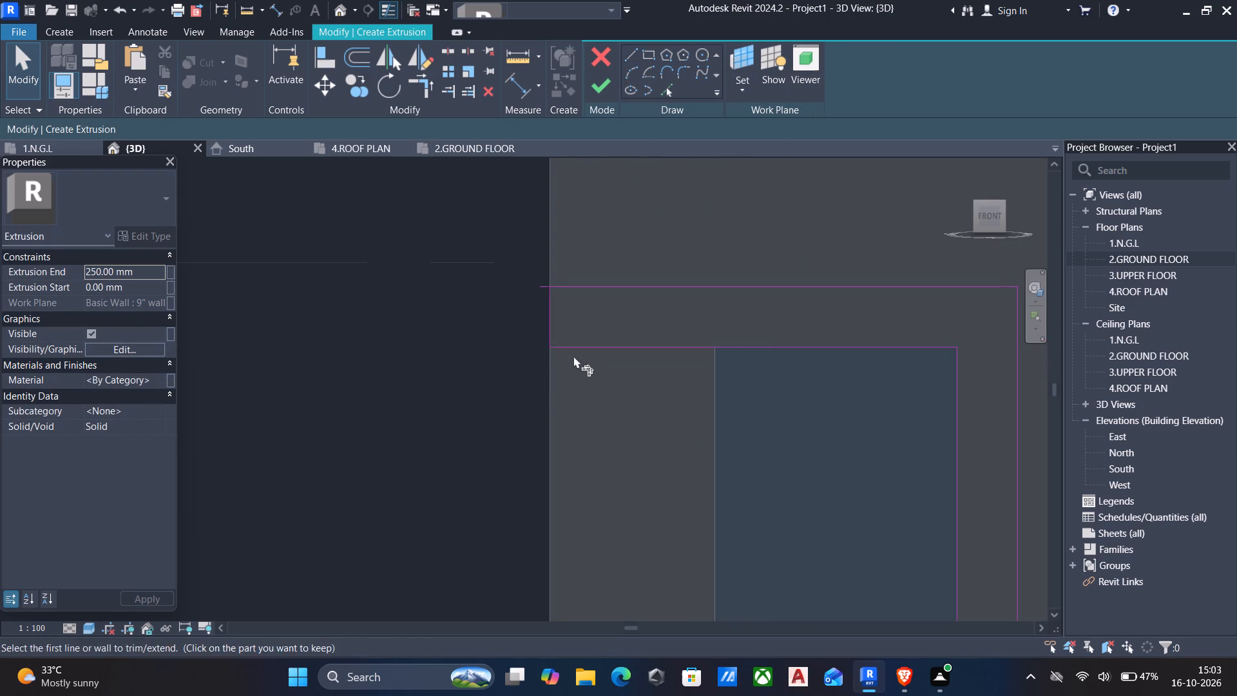
pyautogui.click(552, 309)
pyautogui.click(575, 283)
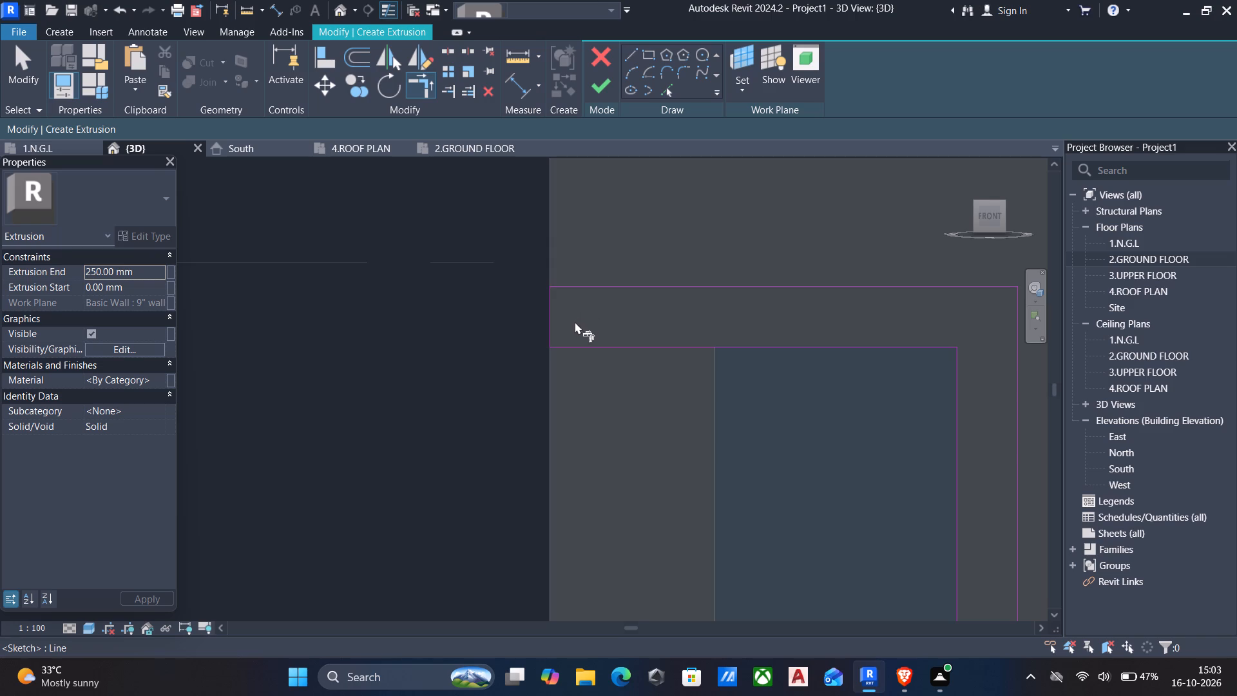
pyautogui.press('Escape')
# Draw a 600 mm vertical line up the wall edge at the frame's lower arm and extend the outer bottom line to it.
pyautogui.scroll(-5, 574, 335)
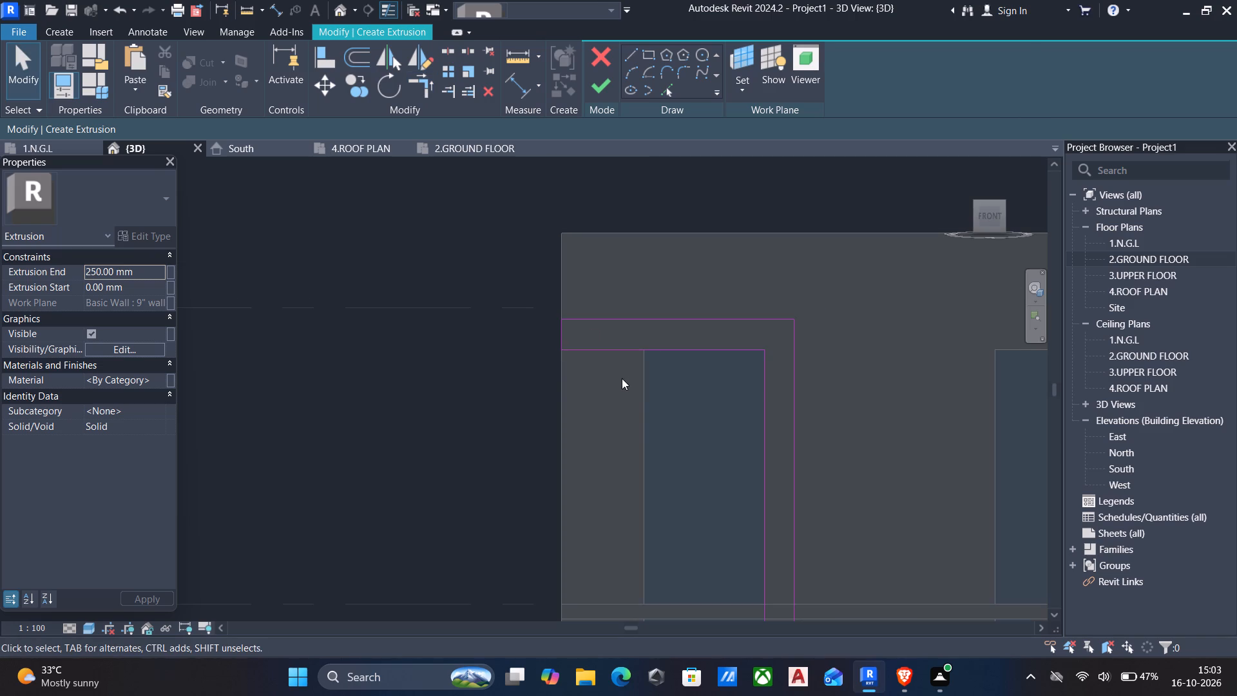
pyautogui.scroll(-2, 645, 421)
pyautogui.moveTo(647, 459); pyautogui.dragTo(627, 354, button='middle')
pyautogui.scroll(-3, 627, 354)
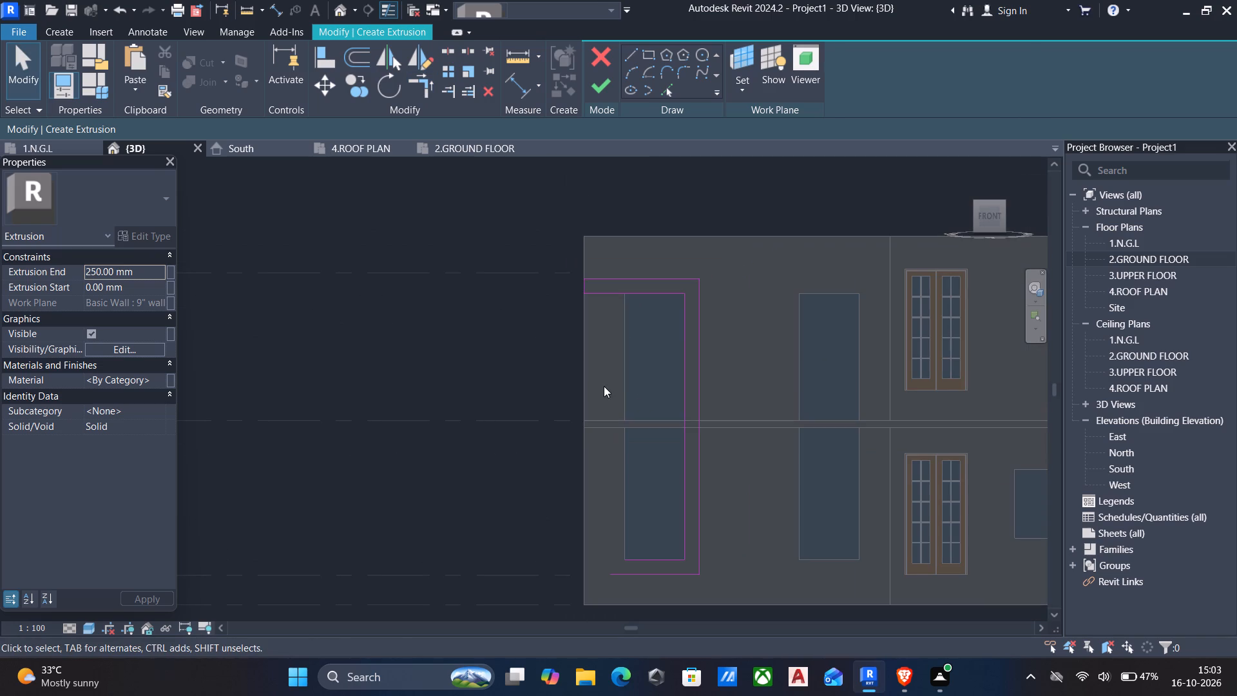
pyautogui.scroll(-1, 630, 446)
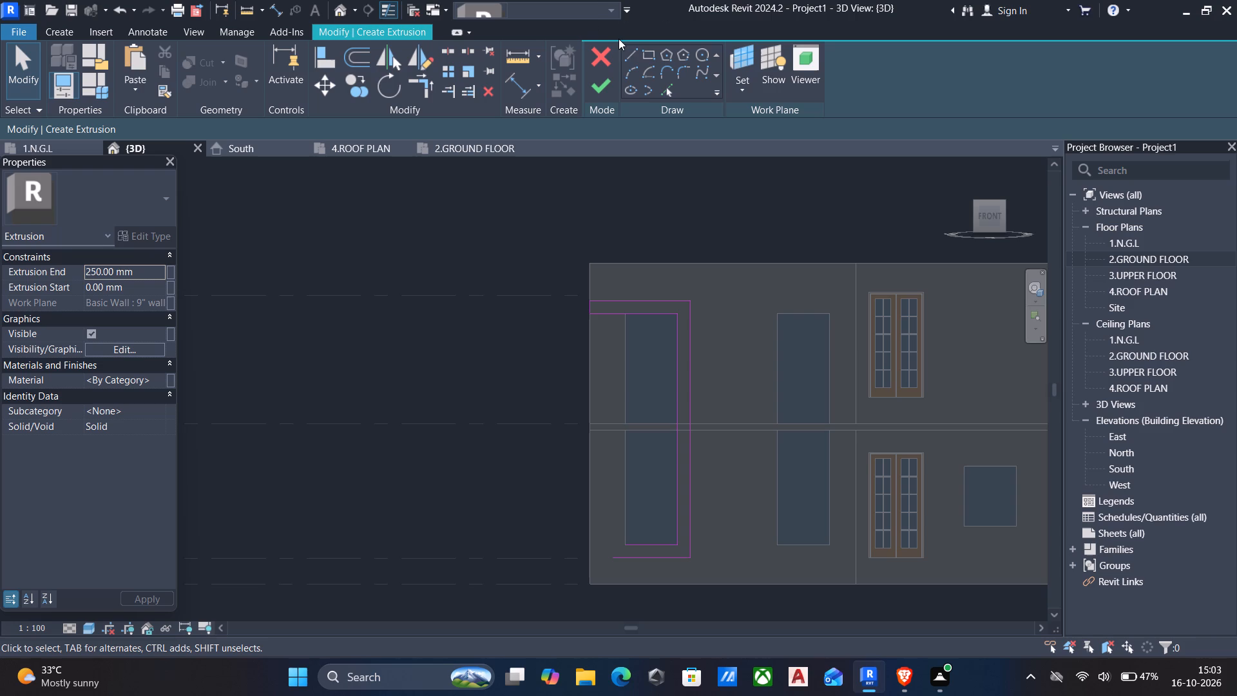
pyautogui.click(631, 56)
pyautogui.scroll(4, 628, 536)
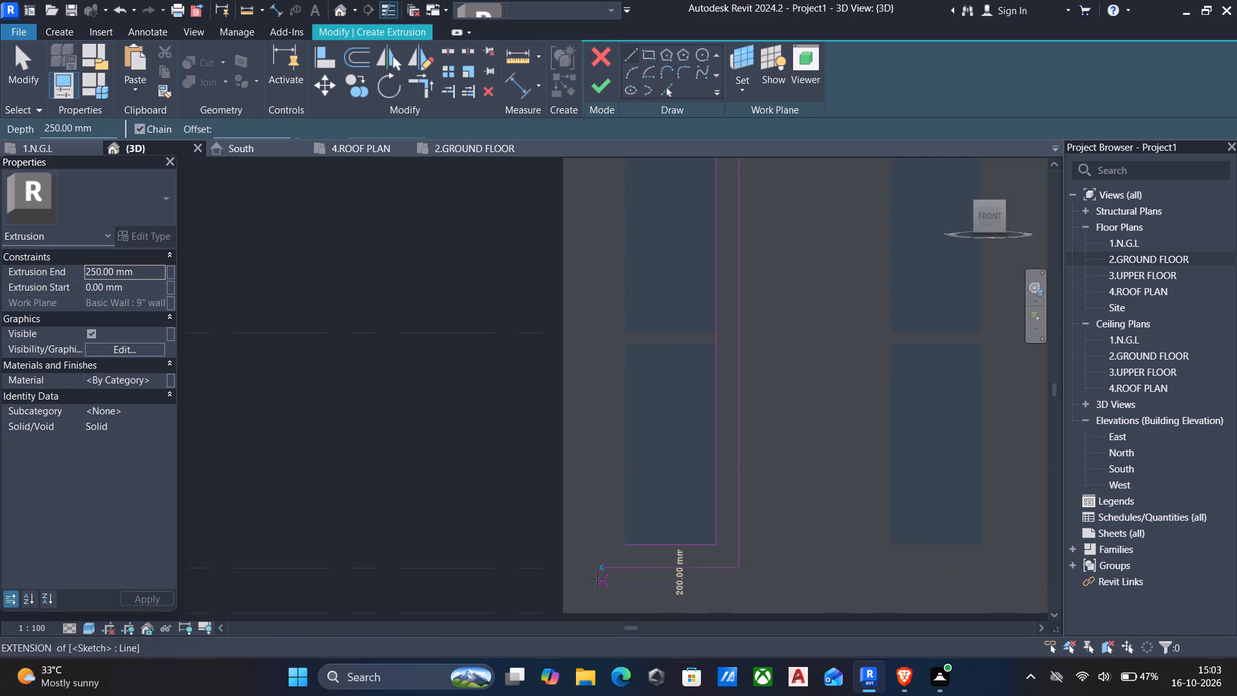
pyautogui.click(567, 574)
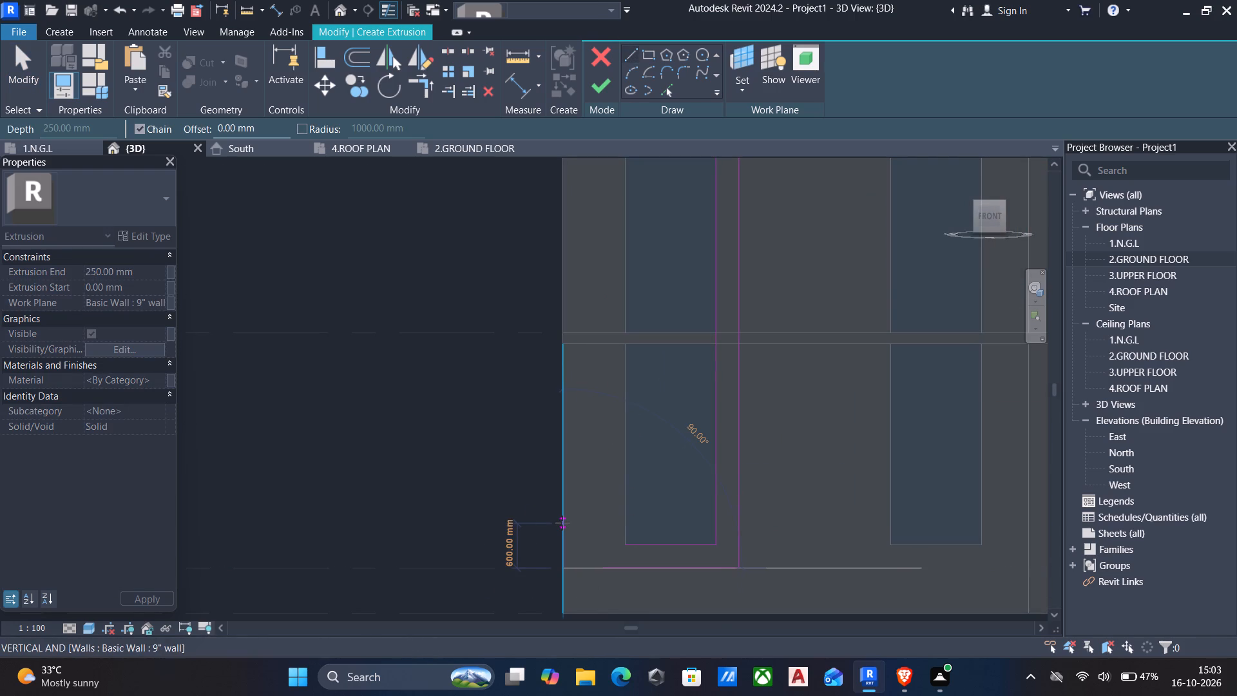
pyautogui.click(562, 523)
pyautogui.press('Escape')
pyautogui.press('Escape')
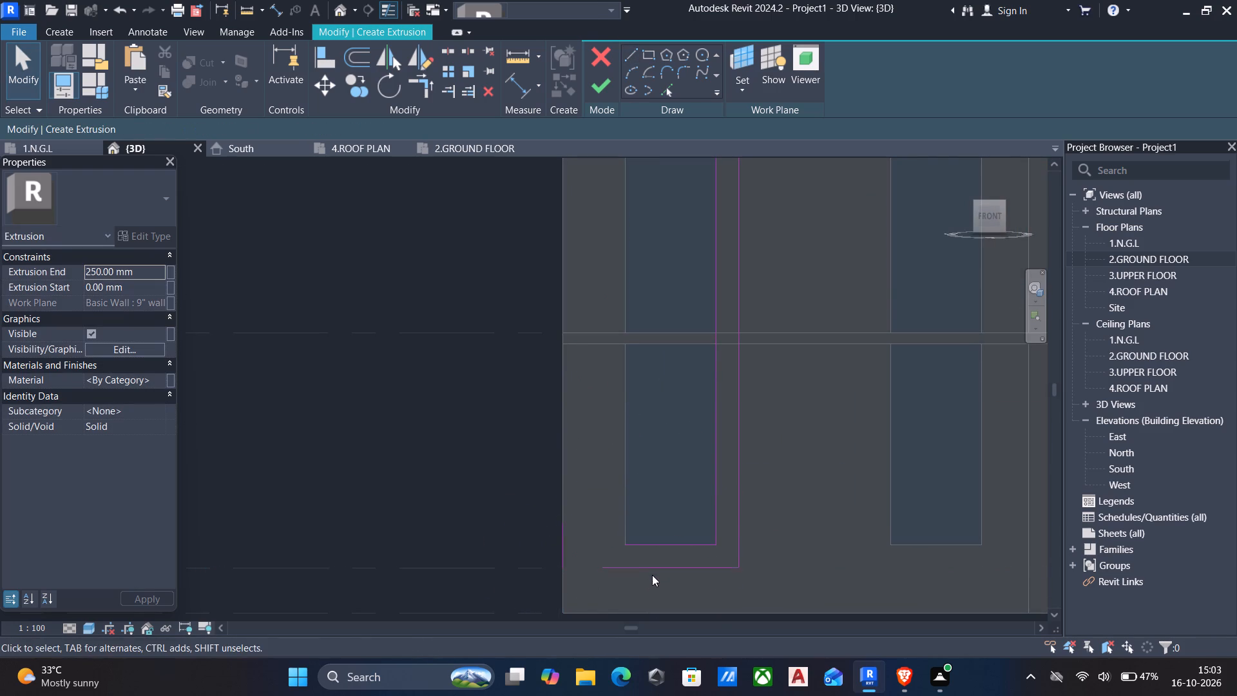
pyautogui.write('tr')
pyautogui.click(633, 566)
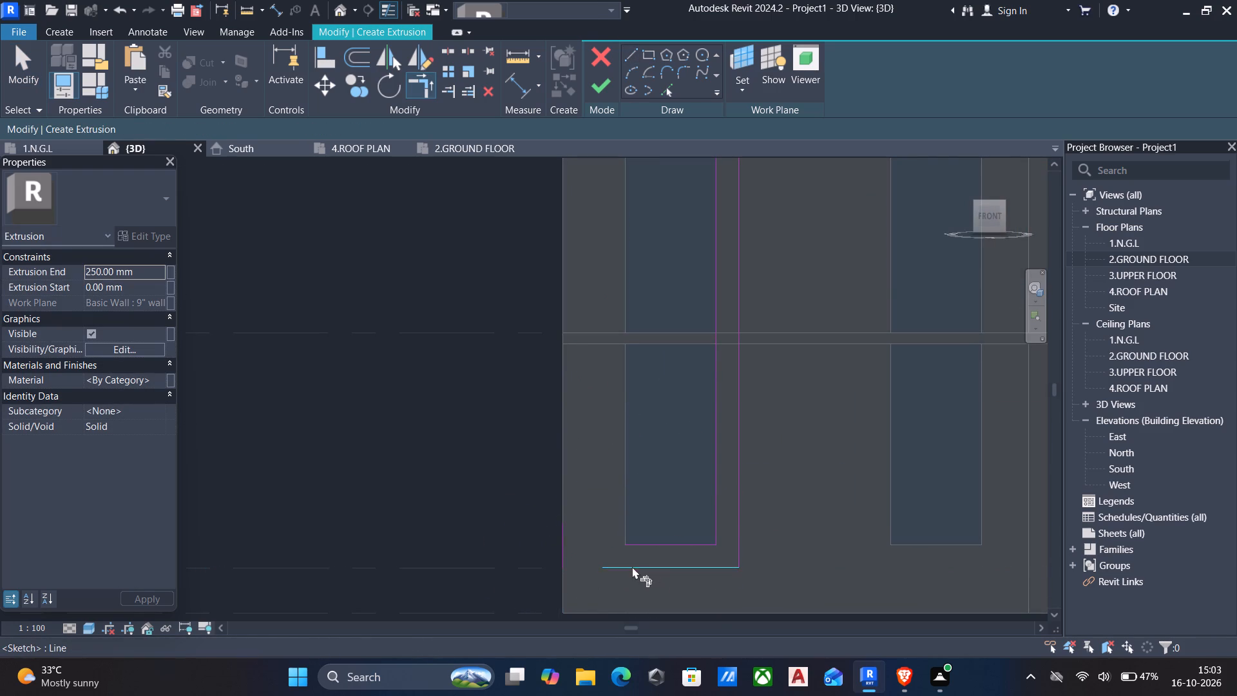
pyautogui.click(568, 550)
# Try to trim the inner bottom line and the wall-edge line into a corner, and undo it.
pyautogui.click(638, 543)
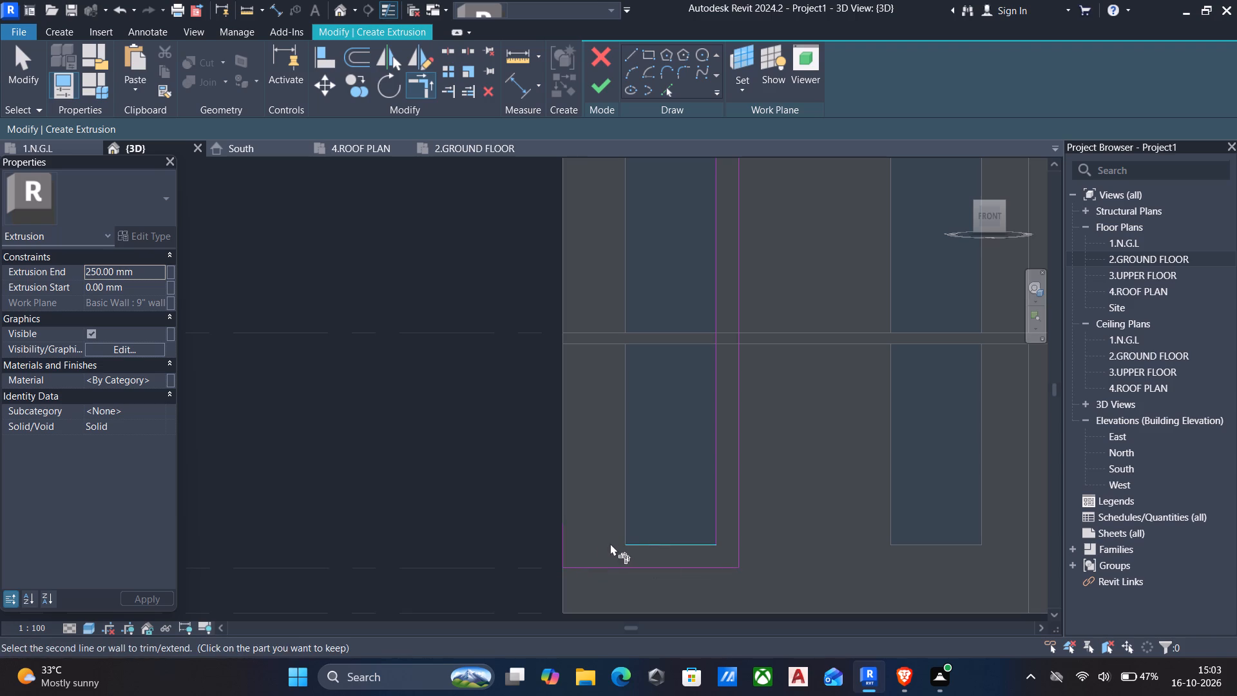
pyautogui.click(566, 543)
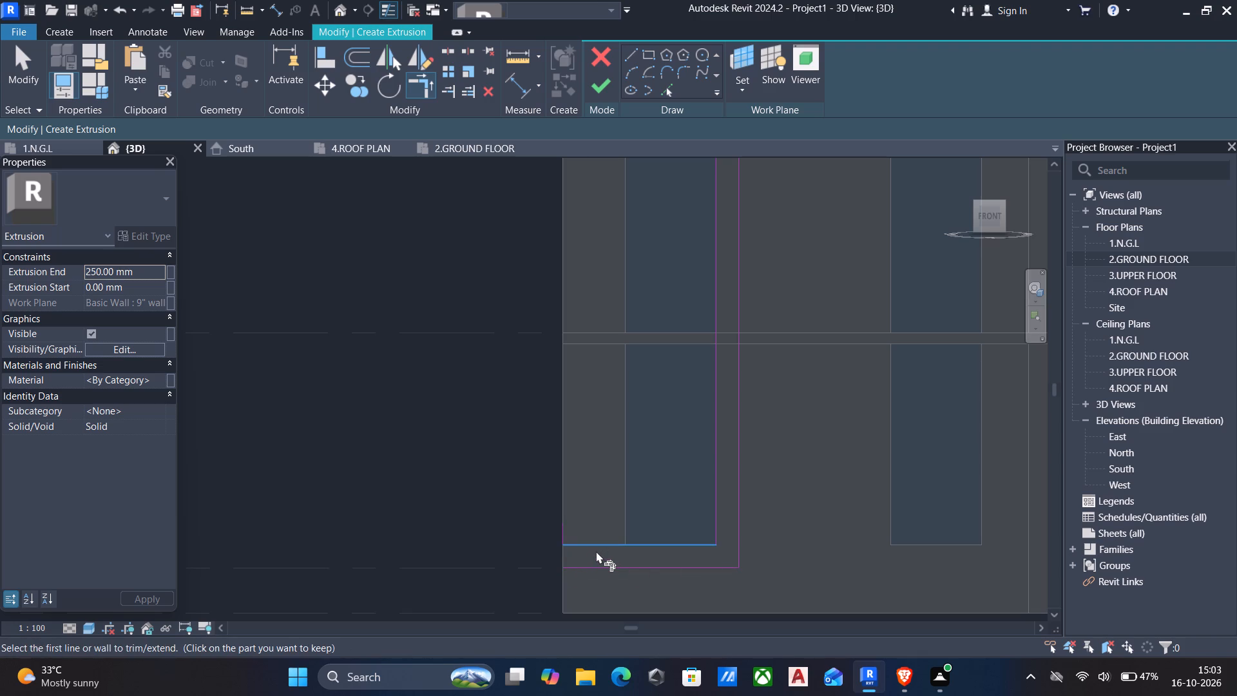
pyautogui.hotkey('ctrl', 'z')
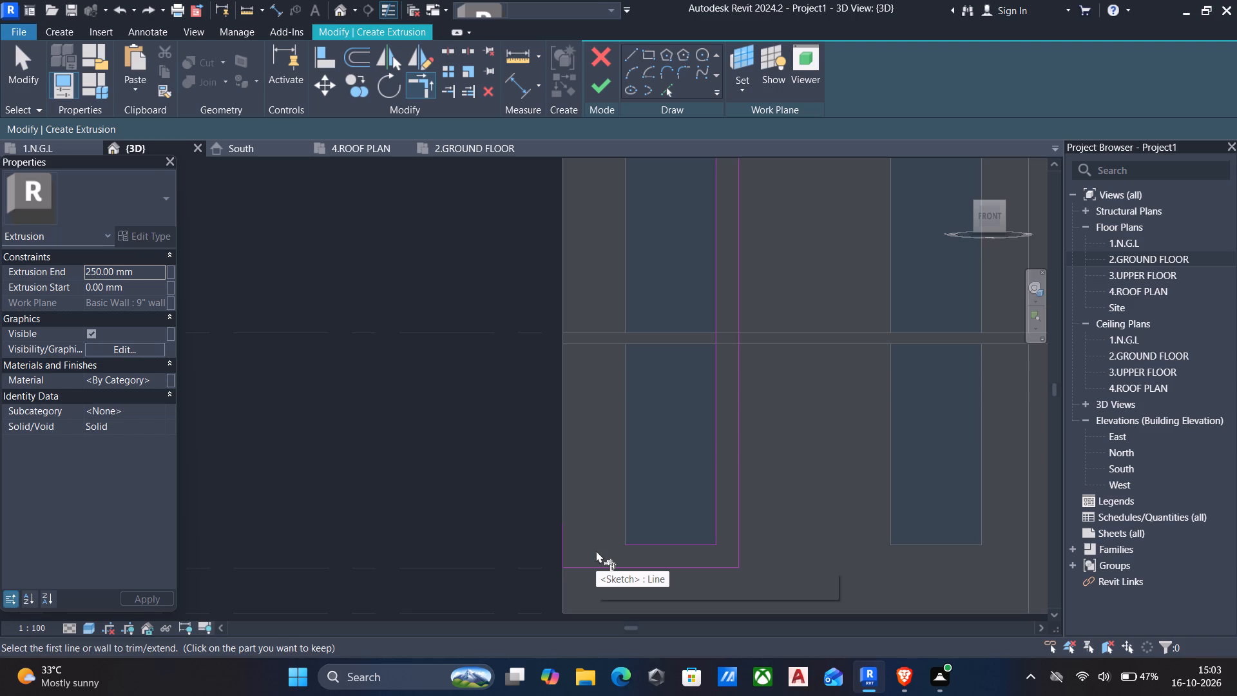
# Trim the wall-edge line and inner bottom line into a corner to close the frame outline, and finish the extrusion sketch.
pyautogui.click(566, 550)
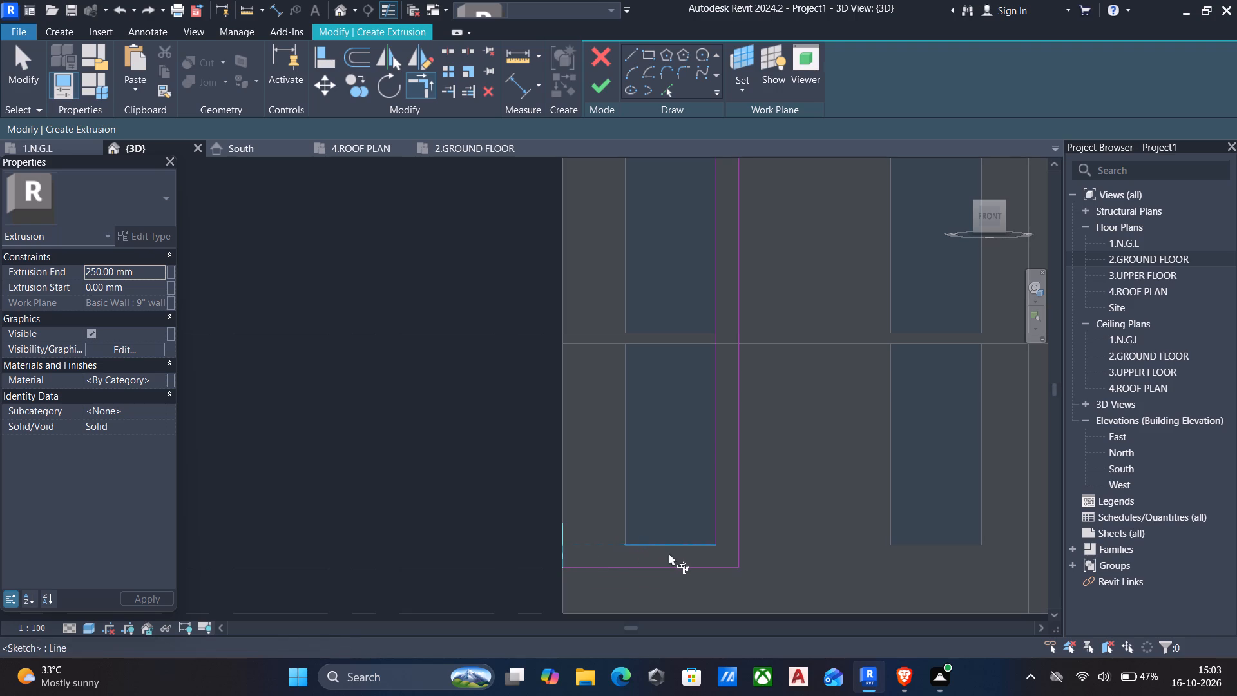
pyautogui.click(669, 553)
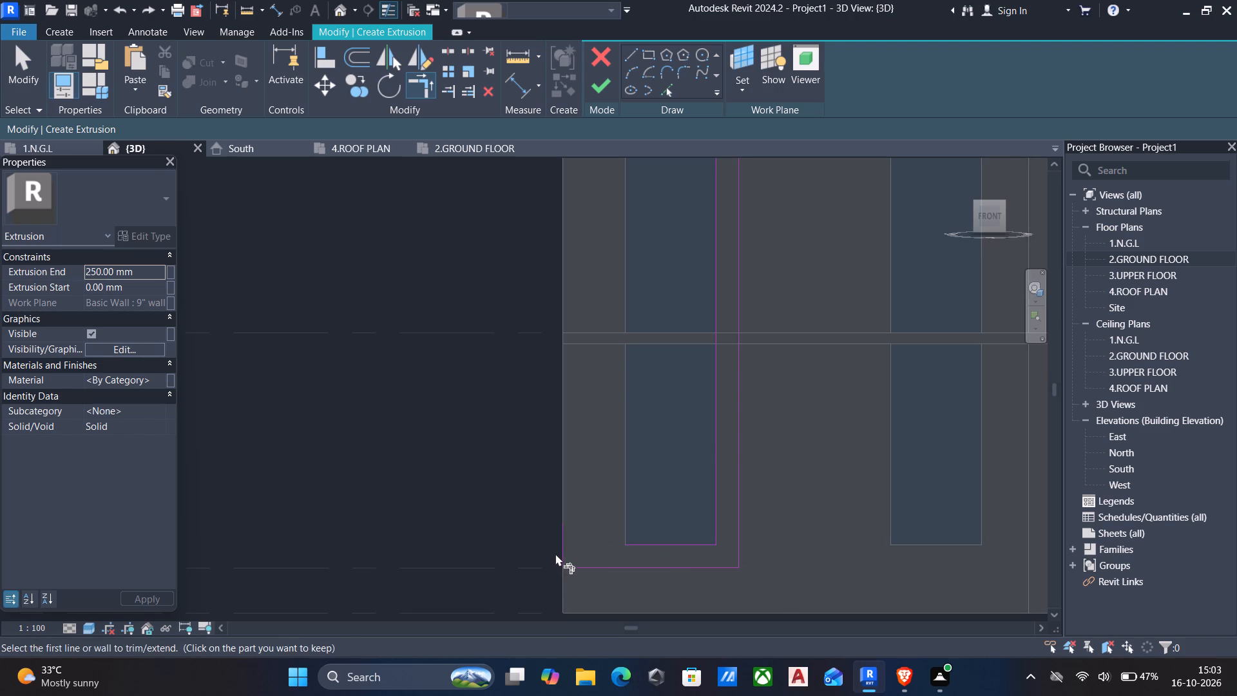
pyautogui.click(559, 553)
pyautogui.click(676, 541)
pyautogui.click(596, 83)
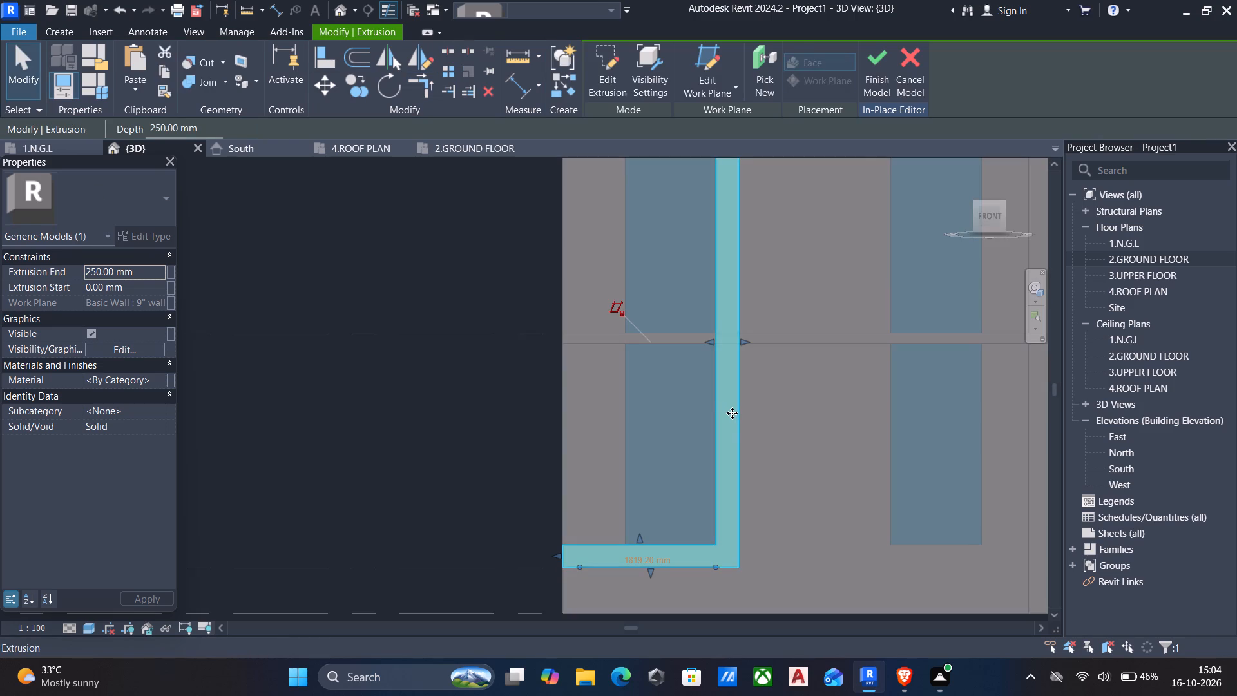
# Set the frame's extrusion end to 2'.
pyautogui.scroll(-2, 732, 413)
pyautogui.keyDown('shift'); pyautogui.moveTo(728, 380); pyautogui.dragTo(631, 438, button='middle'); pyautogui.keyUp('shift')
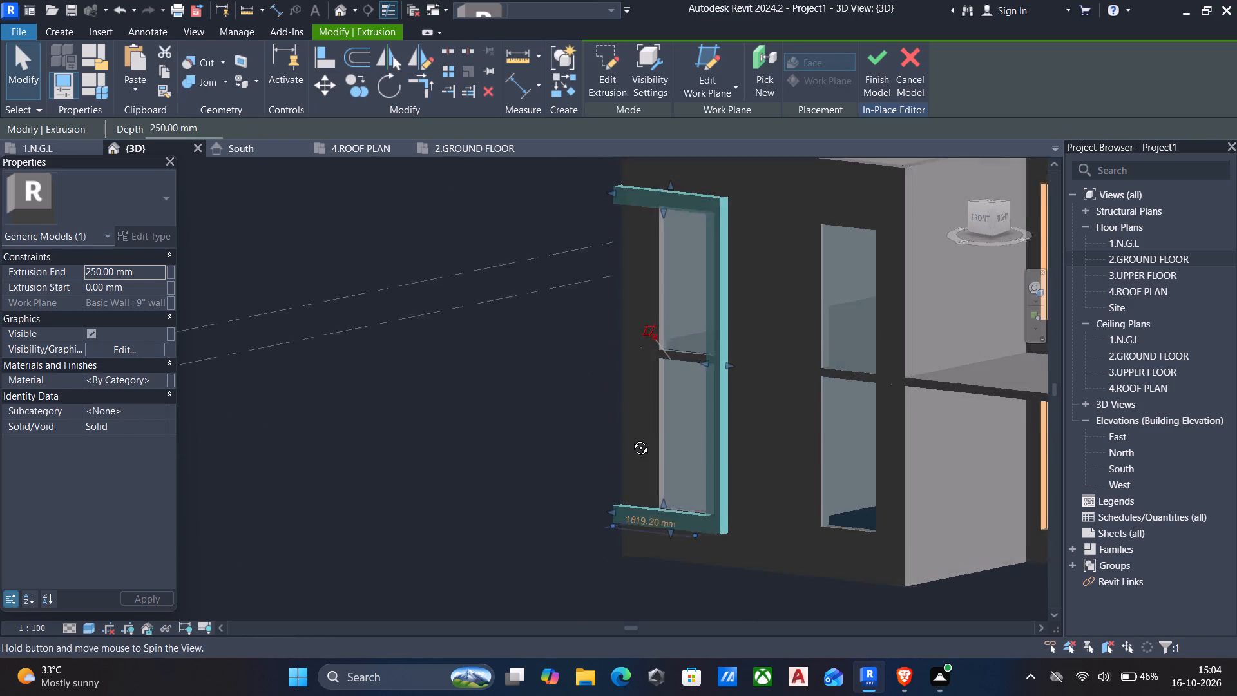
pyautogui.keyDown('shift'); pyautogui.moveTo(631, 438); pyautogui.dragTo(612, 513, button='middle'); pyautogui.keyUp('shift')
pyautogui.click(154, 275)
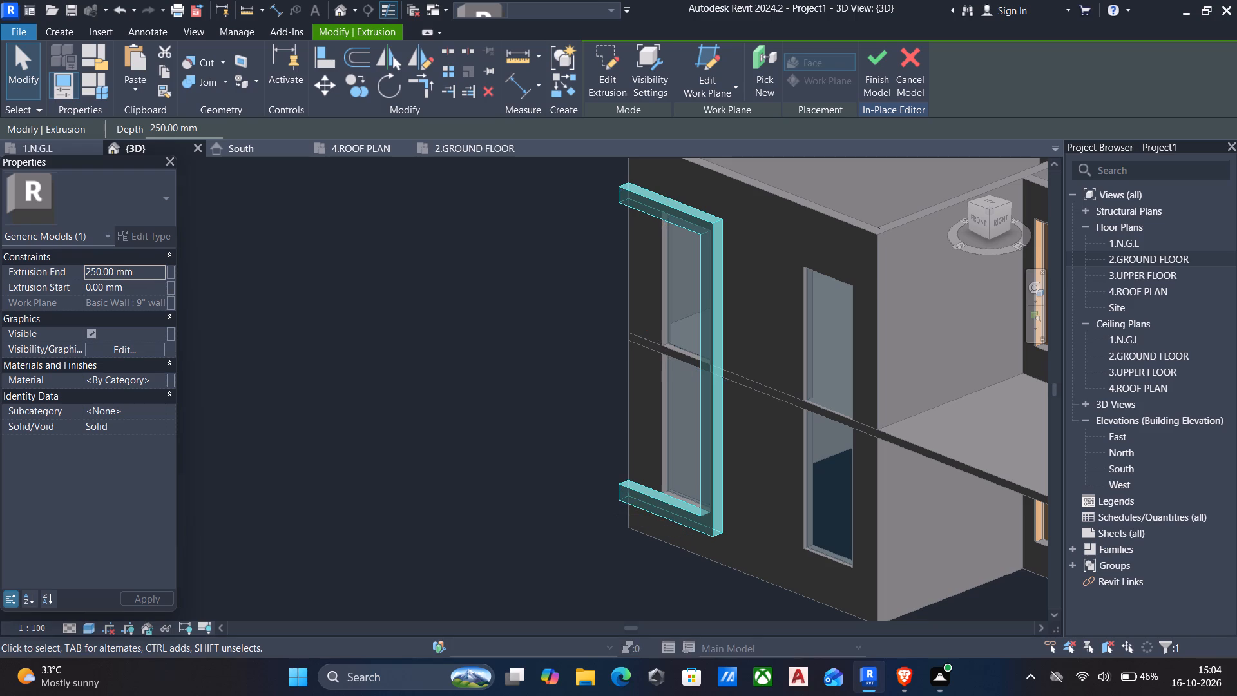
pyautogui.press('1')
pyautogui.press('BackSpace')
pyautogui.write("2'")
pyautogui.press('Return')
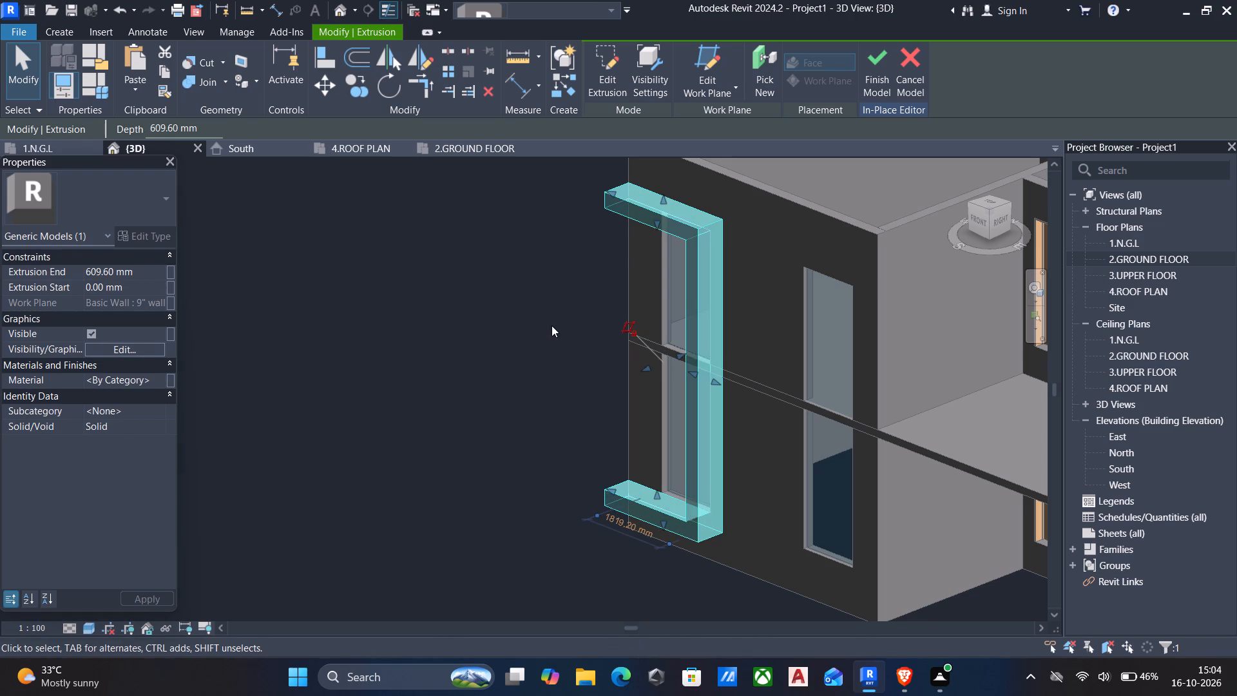
# Set the frame's extrusion end to 1' and deselect the frame.
pyautogui.click(140, 272)
pyautogui.tripleClick(140, 272)
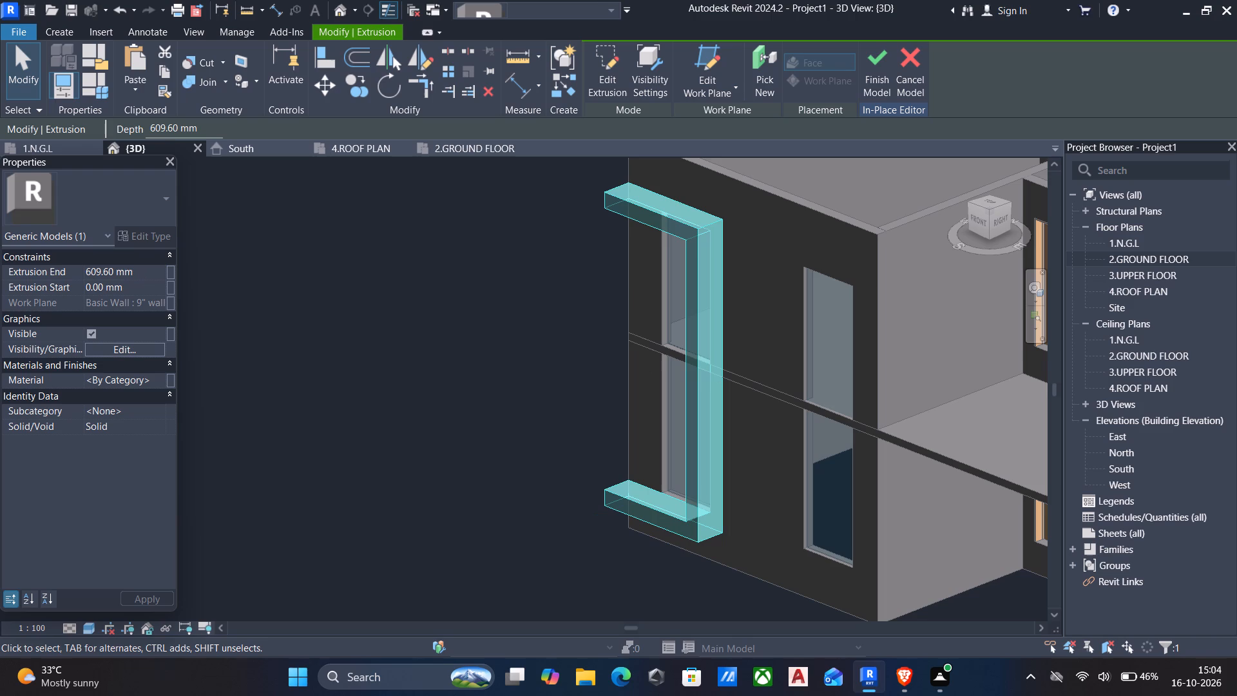
pyautogui.doubleClick(140, 272)
pyautogui.moveTo(140, 272); pyautogui.dragTo(20, 268)
pyautogui.write("1'")
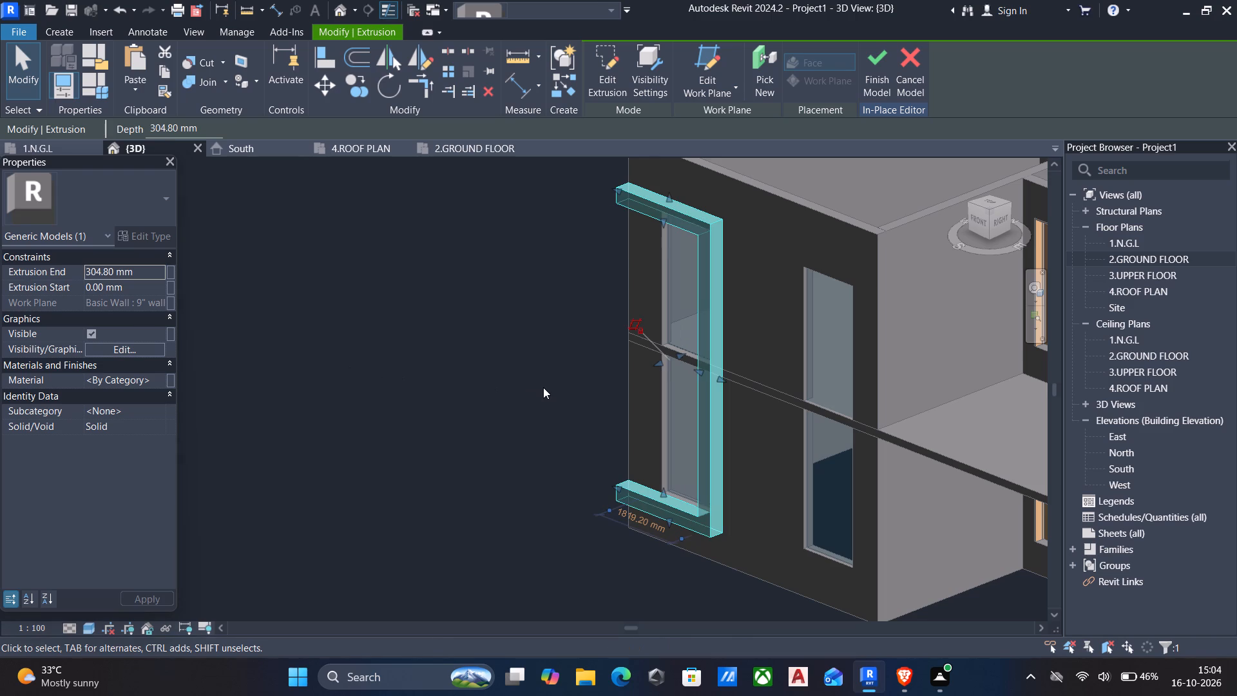
pyautogui.press('Escape')
# Inspect the extruded frame on the wall from several angles and return to the front view.
pyautogui.scroll(-2, 549, 403)
pyautogui.keyDown('shift'); pyautogui.moveTo(551, 409); pyautogui.dragTo(805, 363, button='middle'); pyautogui.keyUp('shift')
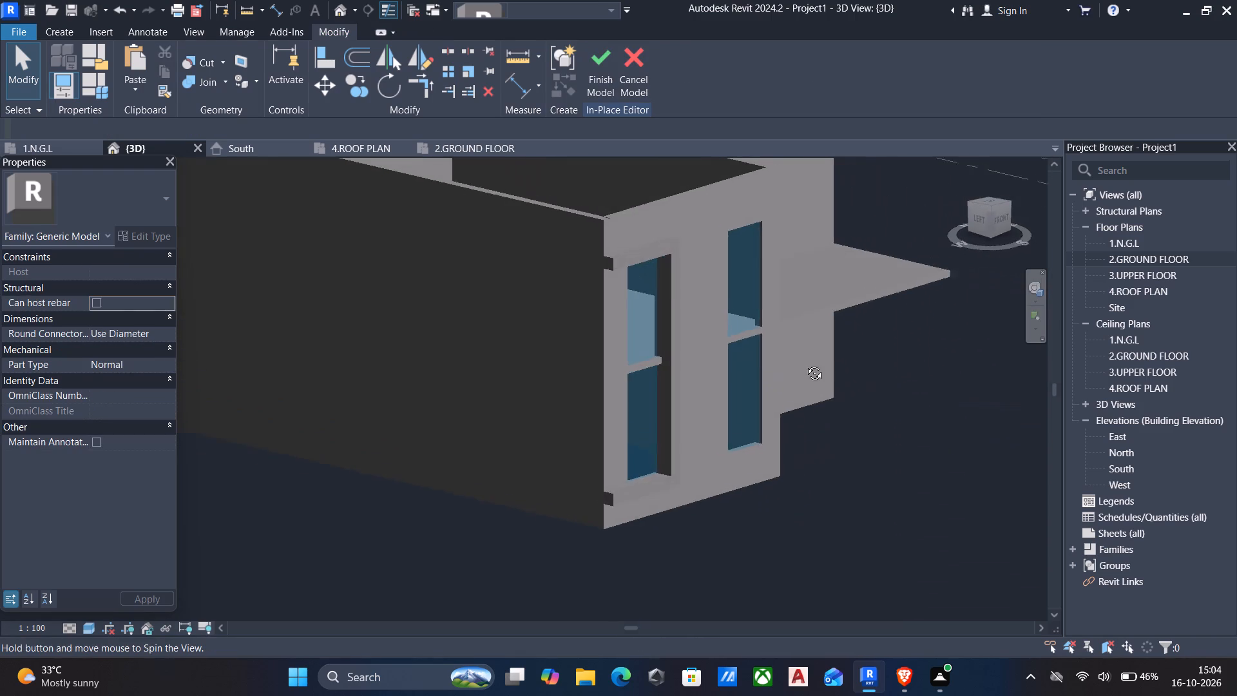
pyautogui.keyDown('shift'); pyautogui.moveTo(805, 363); pyautogui.dragTo(567, 425, button='middle'); pyautogui.keyUp('shift')
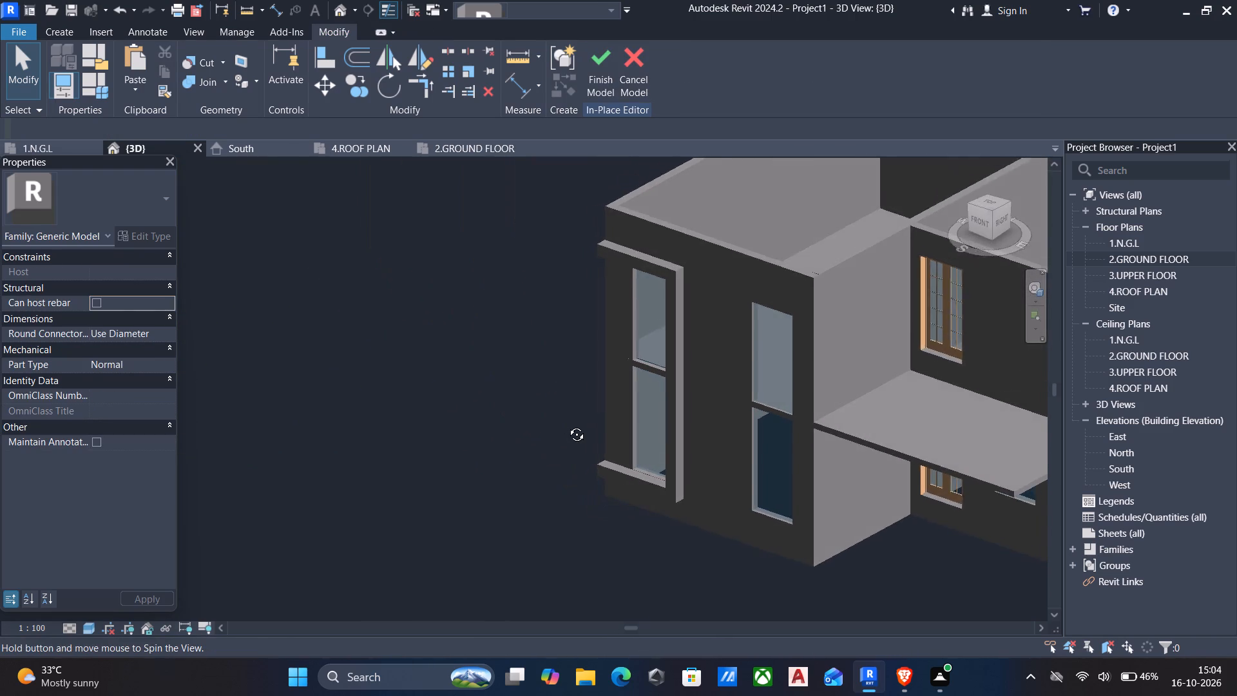
pyautogui.keyDown('shift'); pyautogui.moveTo(567, 425); pyautogui.dragTo(657, 409, button='middle'); pyautogui.keyUp('shift')
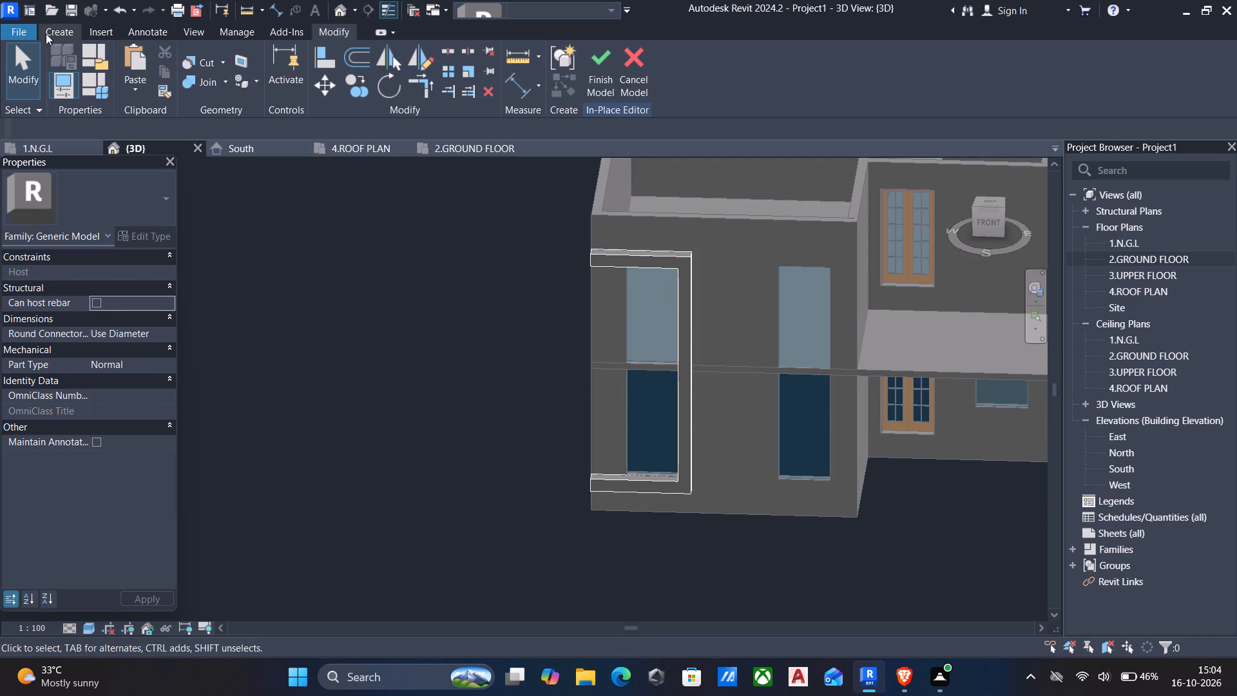
pyautogui.click(988, 226)
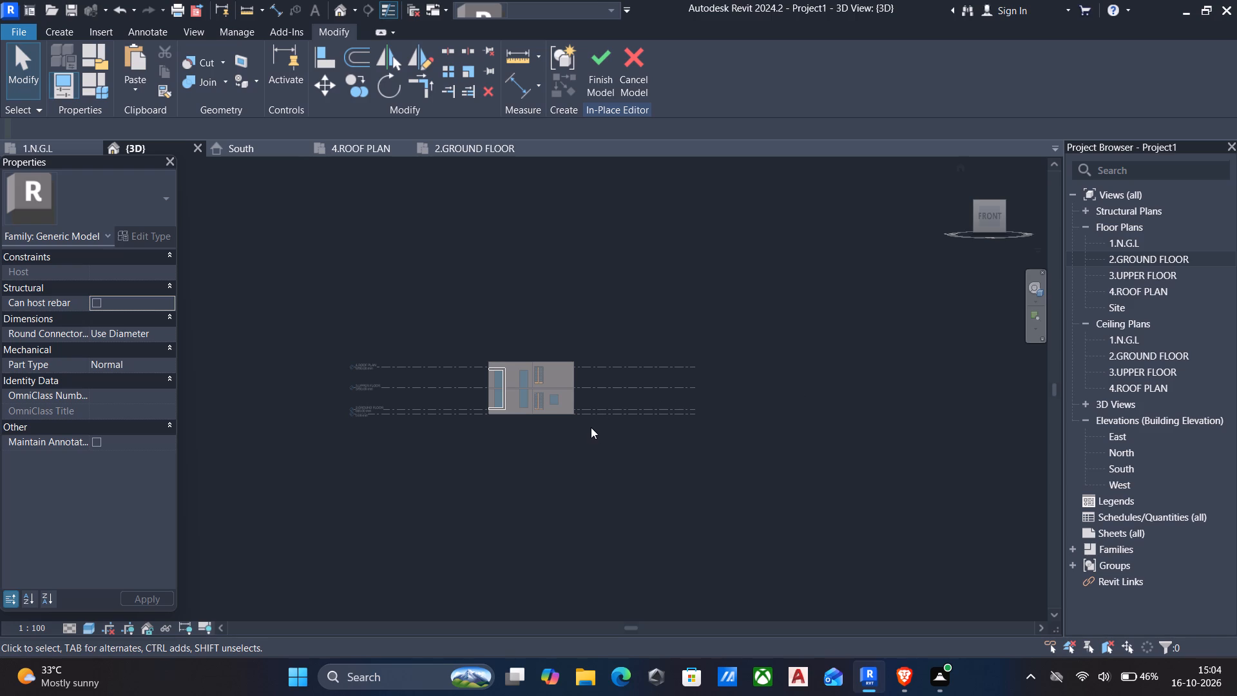
# Start a new extrusion using the front wall face around the second tall window as its work plane.
pyautogui.scroll(4, 591, 427)
pyautogui.scroll(4, 434, 380)
pyautogui.moveTo(457, 365); pyautogui.dragTo(483, 363, button='middle')
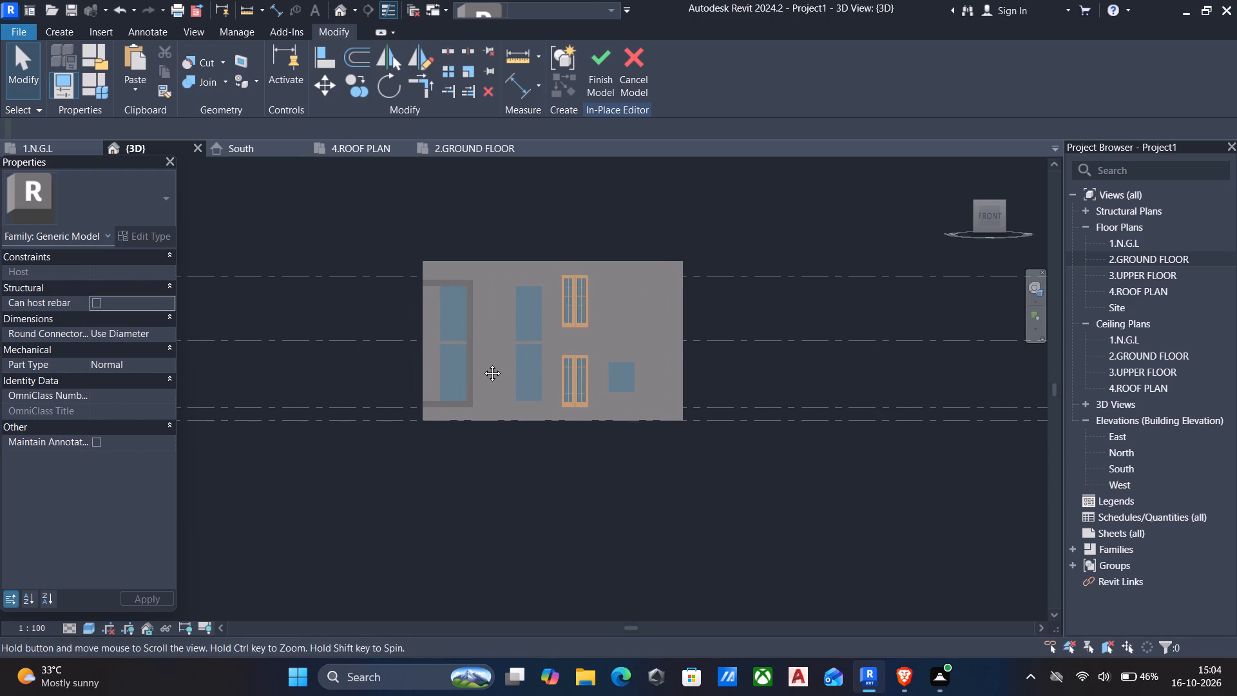
pyautogui.moveTo(483, 363); pyautogui.dragTo(542, 364, button='middle')
pyautogui.click(66, 29)
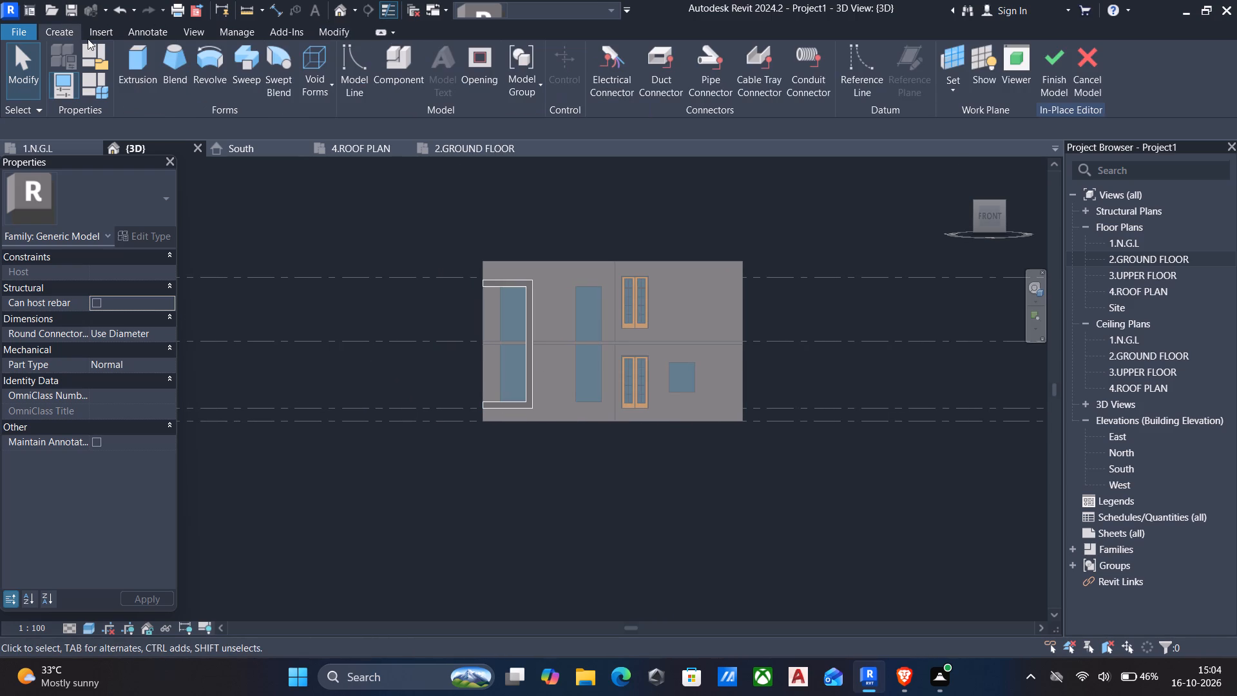
pyautogui.click(146, 50)
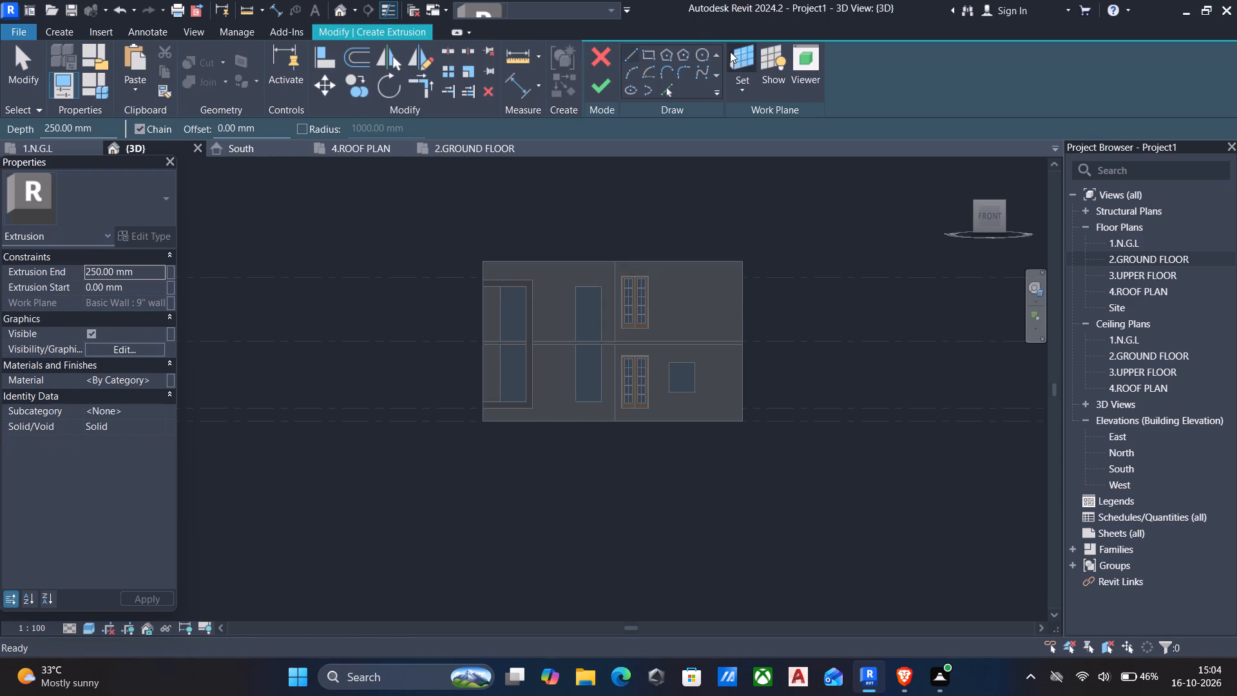
pyautogui.click(733, 84)
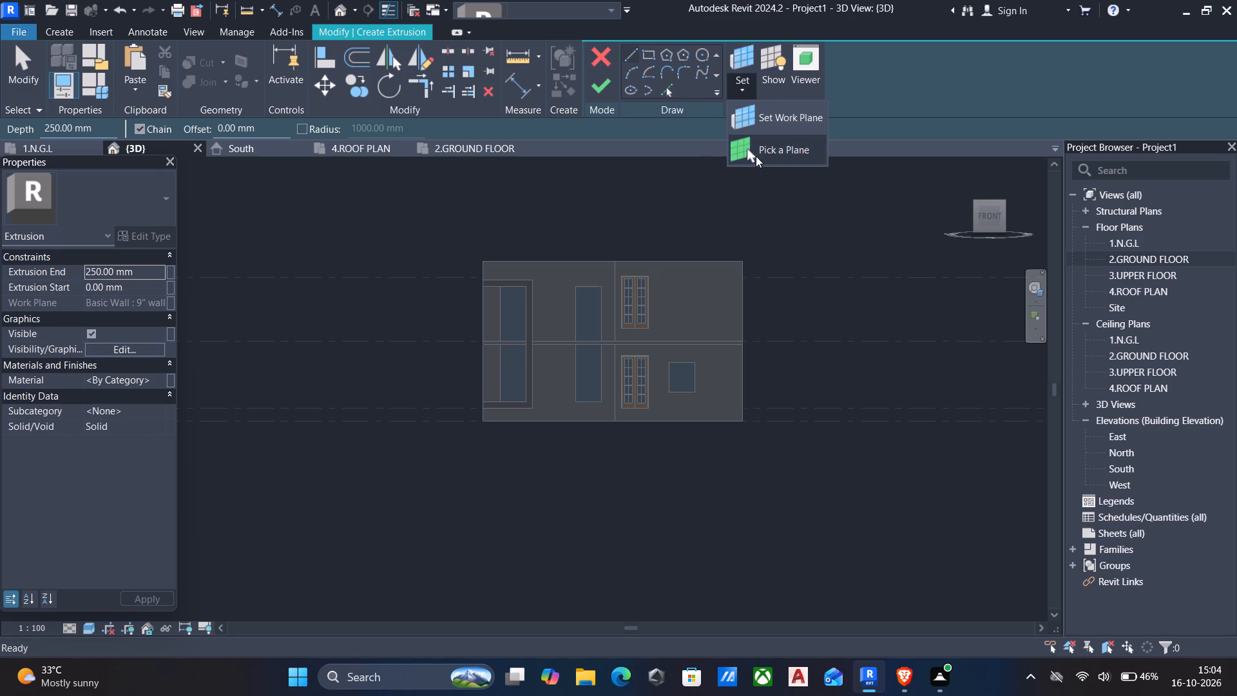
pyautogui.click(756, 156)
pyautogui.click(590, 268)
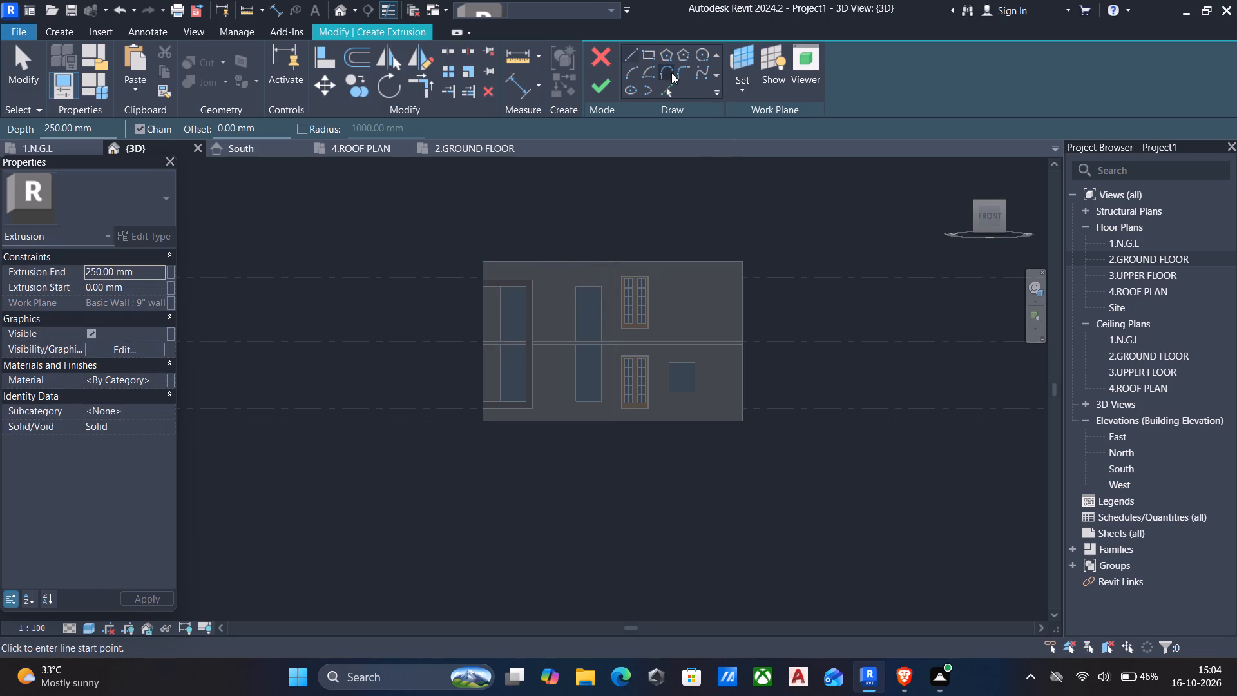
# Sketch a rectangle about 1219 by 5410 mm tracing the second tall window from its upper corner to the opposite lower corner.
pyautogui.click(646, 59)
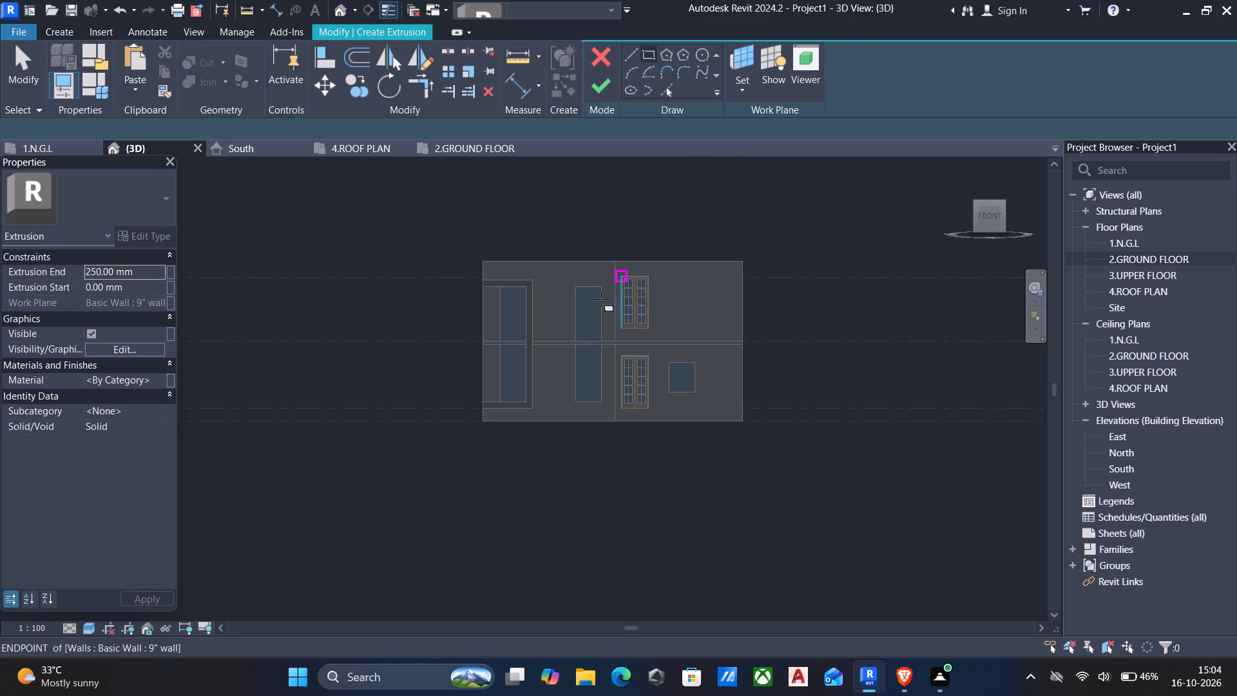
pyautogui.scroll(8, 600, 301)
pyautogui.click(539, 254)
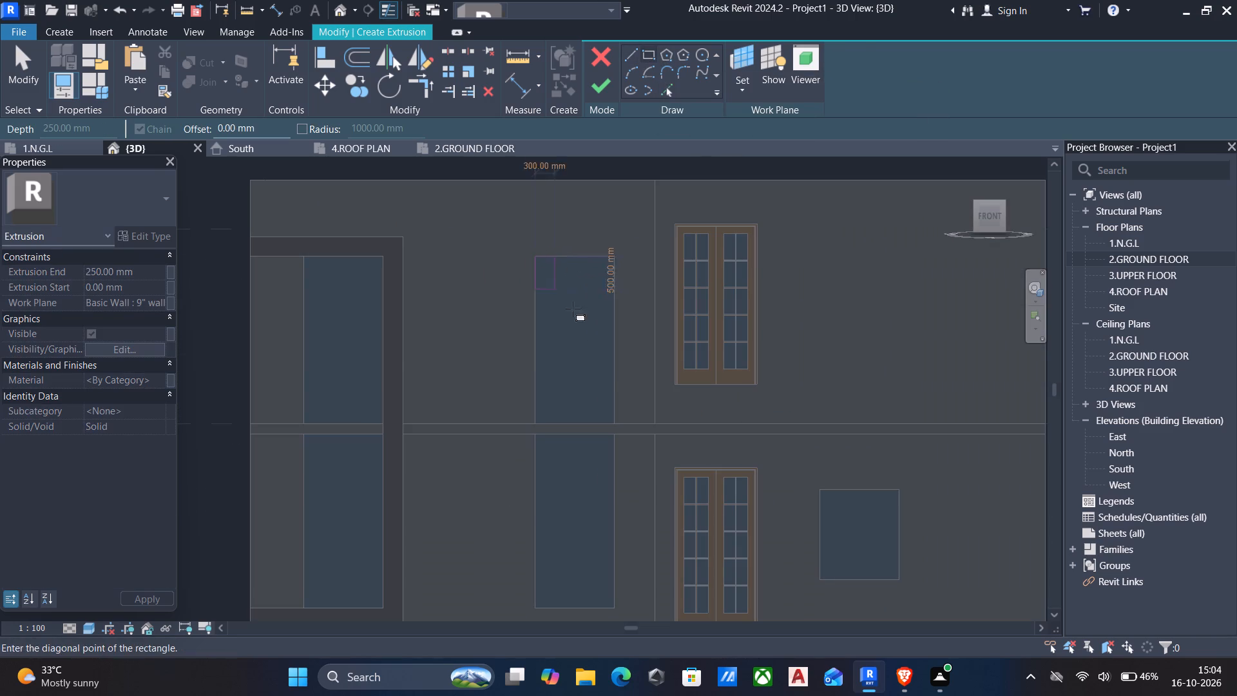
pyautogui.scroll(-3, 608, 373)
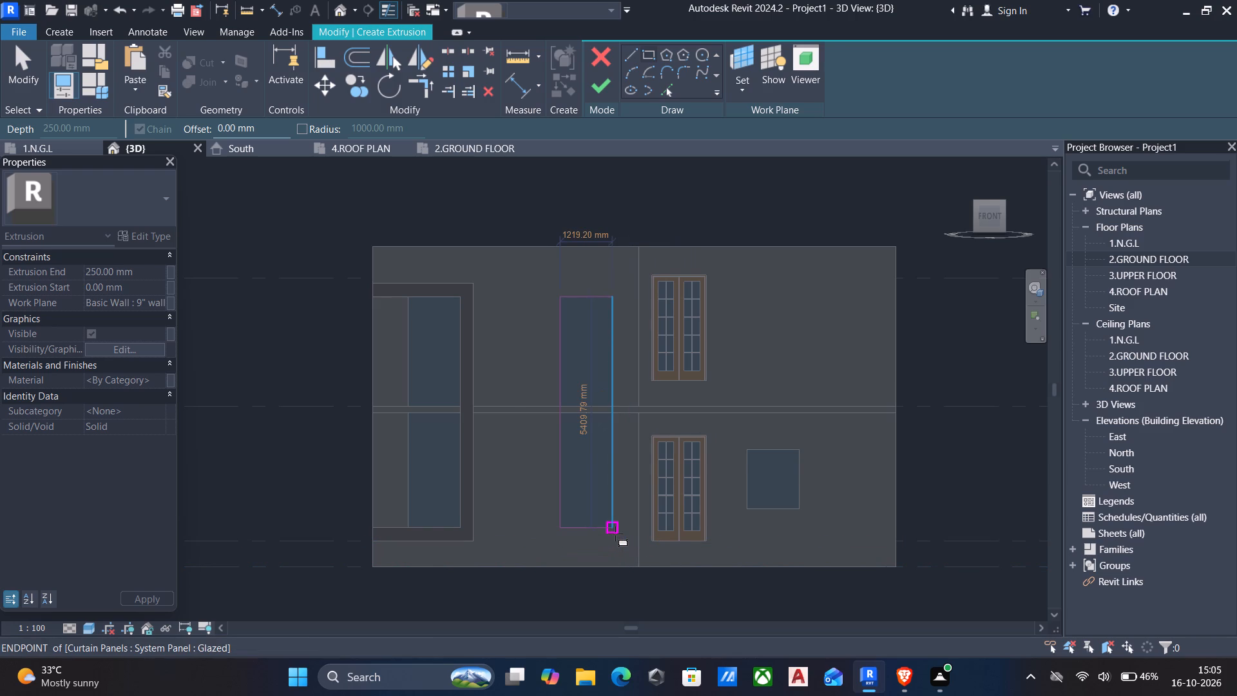
pyautogui.click(615, 534)
pyautogui.press('Escape')
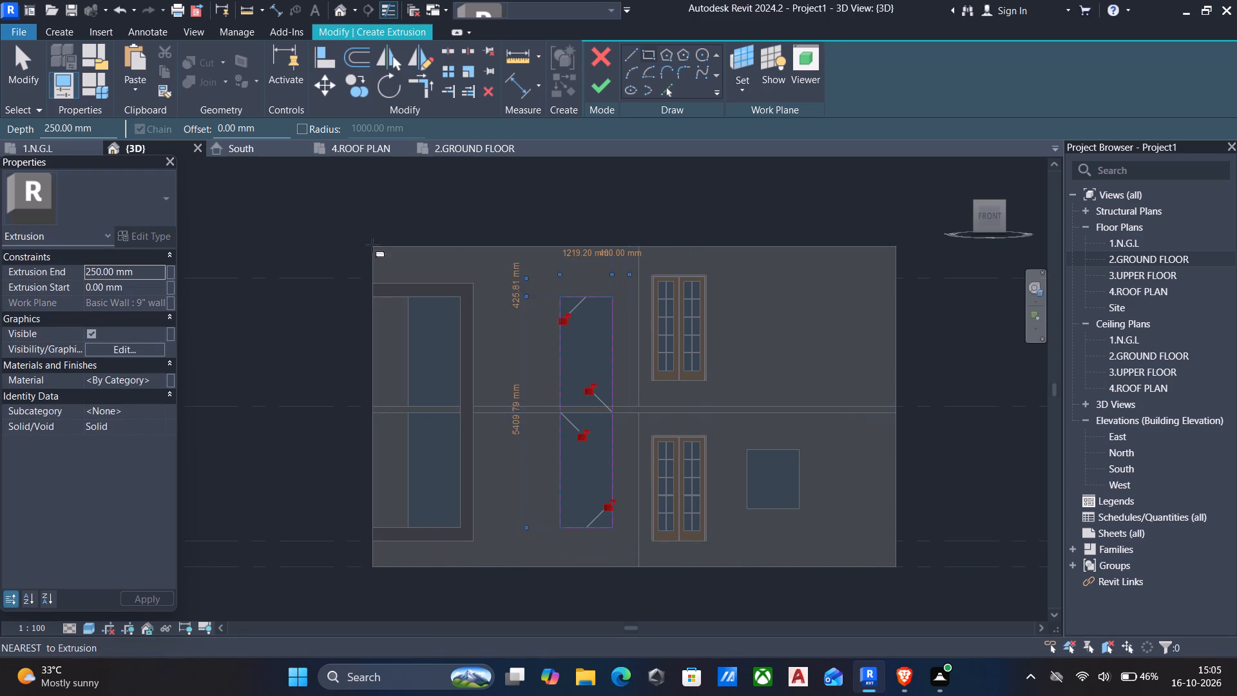
# Sketch an outer rectangle offset 6" outside the window outline and finish the extrusion sketch.
pyautogui.moveTo(276, 133); pyautogui.dragTo(252, 131)
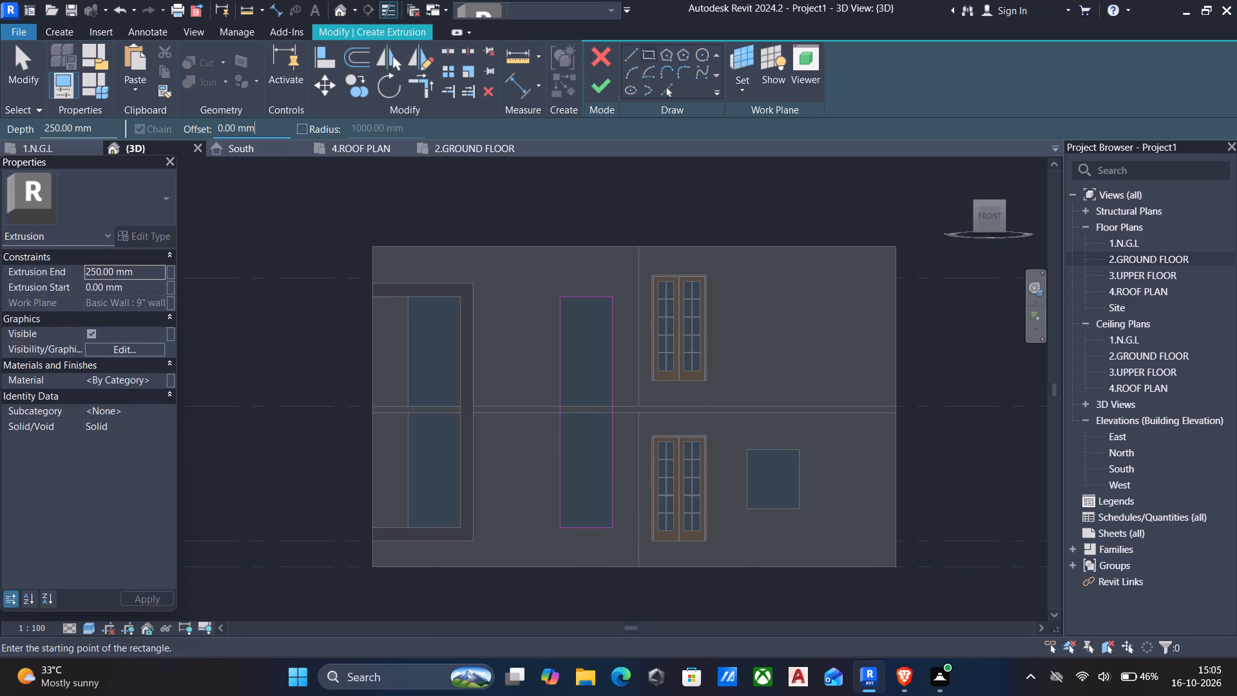
pyautogui.moveTo(252, 131); pyautogui.dragTo(99, 129)
pyautogui.write('6"')
pyautogui.scroll(3, 514, 316)
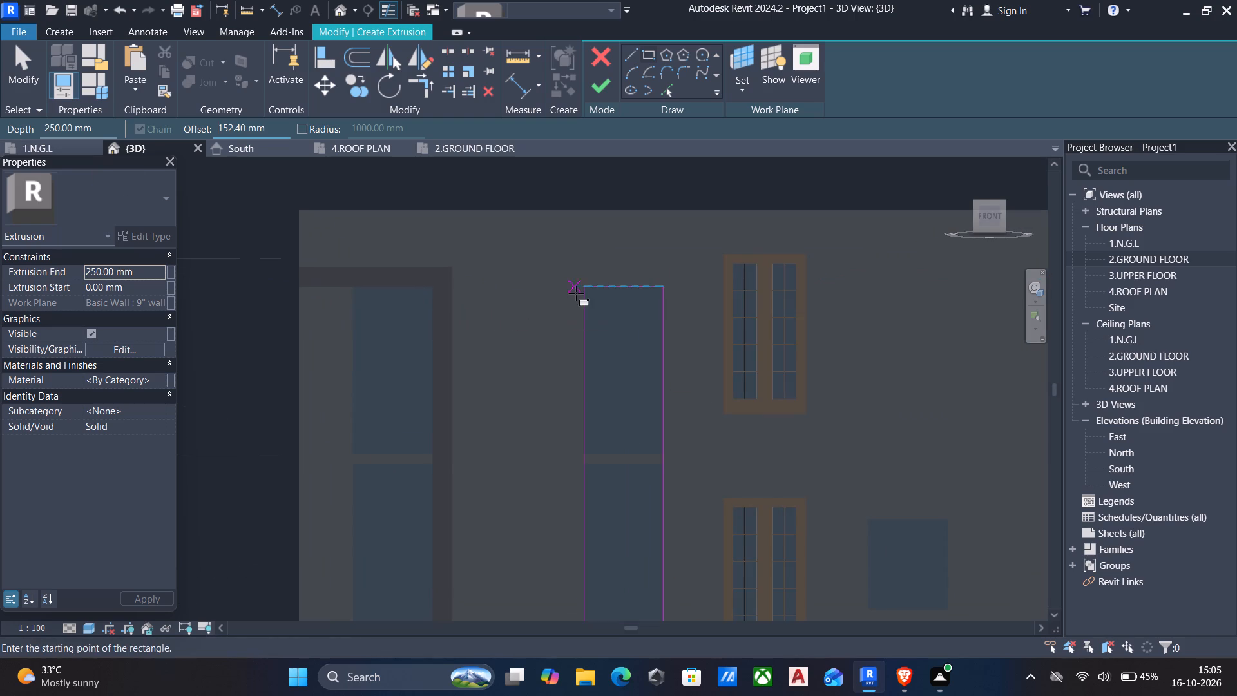
pyautogui.click(579, 292)
pyautogui.moveTo(618, 545); pyautogui.dragTo(612, 416, button='middle')
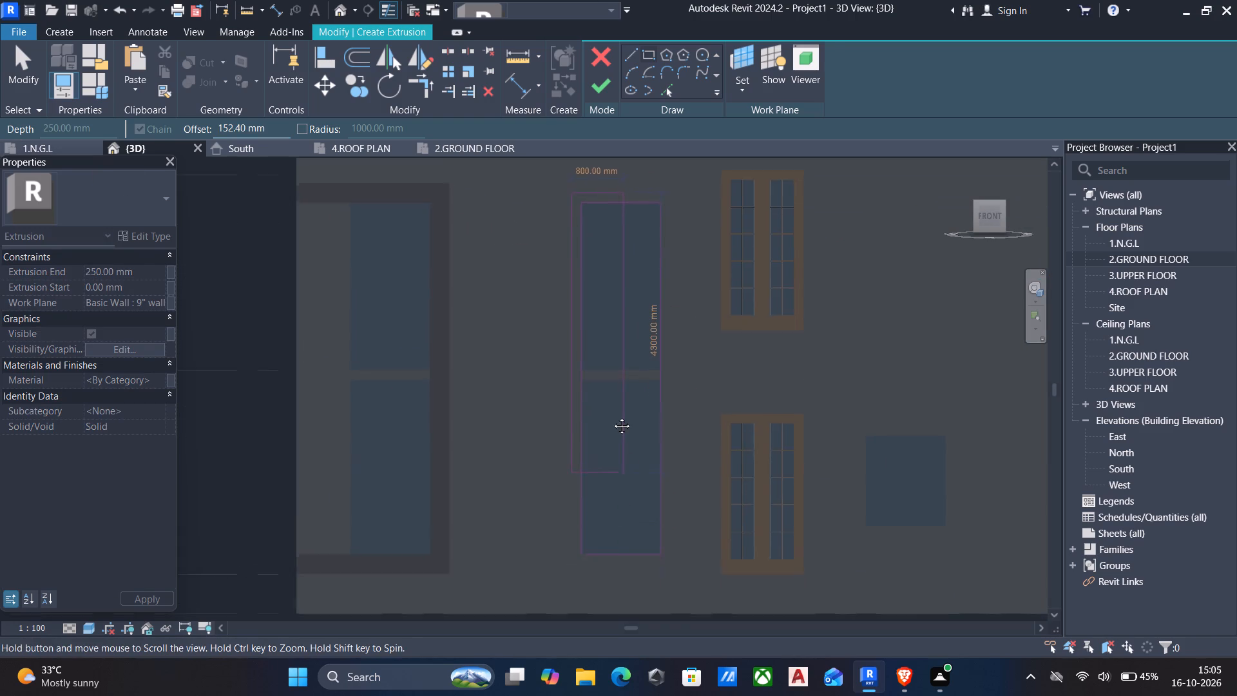
pyautogui.moveTo(612, 416); pyautogui.dragTo(613, 403, button='middle')
pyautogui.click(660, 497)
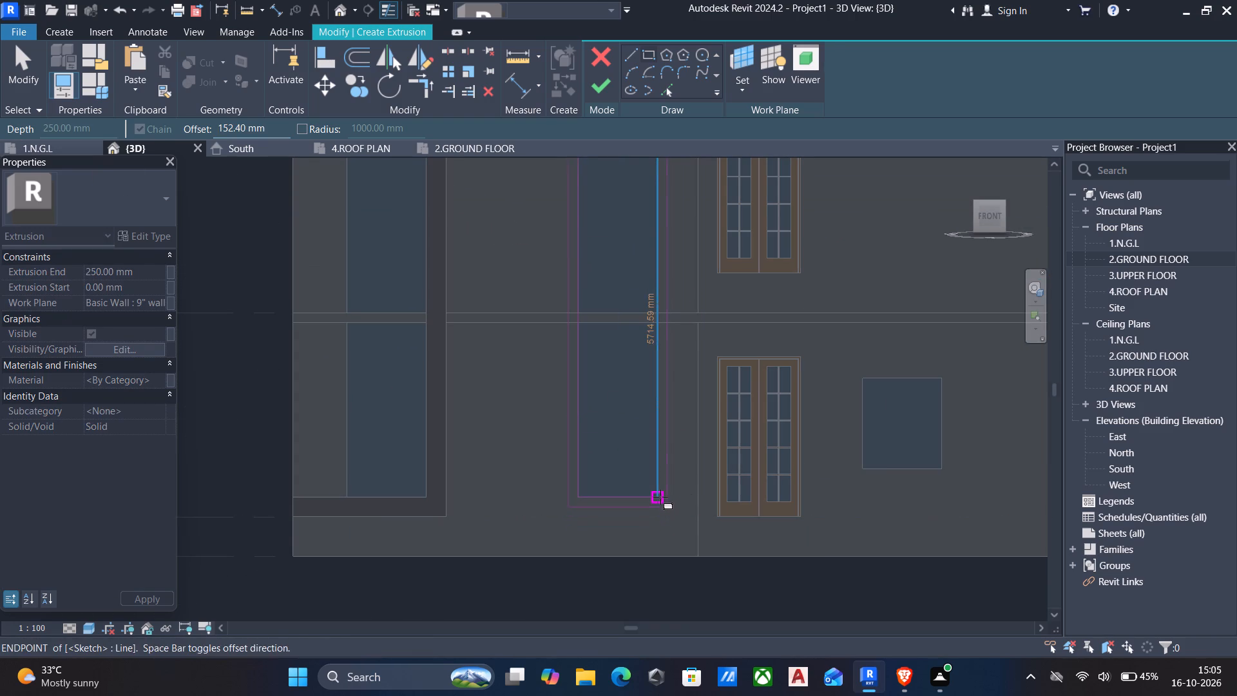
pyautogui.press('Escape')
pyautogui.click(602, 90)
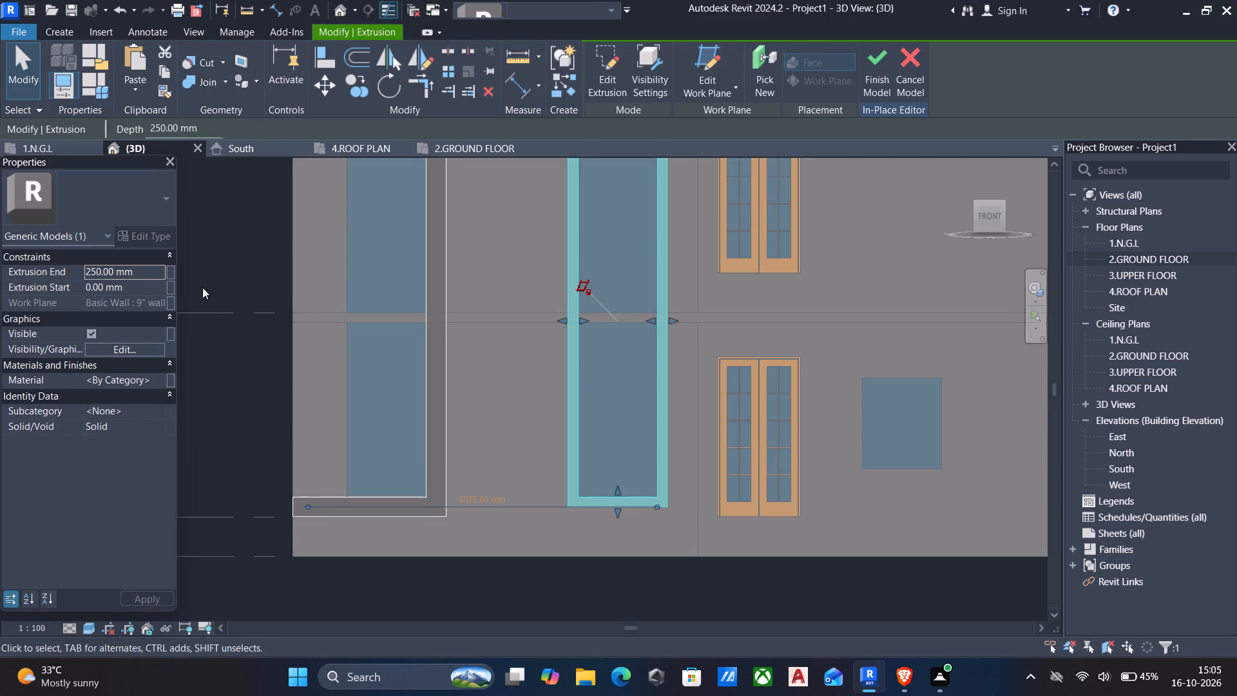
# Deselect the new window frame and examine it from several angles beside the C-shaped frame.
pyautogui.scroll(-1, 406, 390)
pyautogui.keyDown('shift'); pyautogui.moveTo(510, 434); pyautogui.dragTo(503, 438, button='middle'); pyautogui.keyUp('shift')
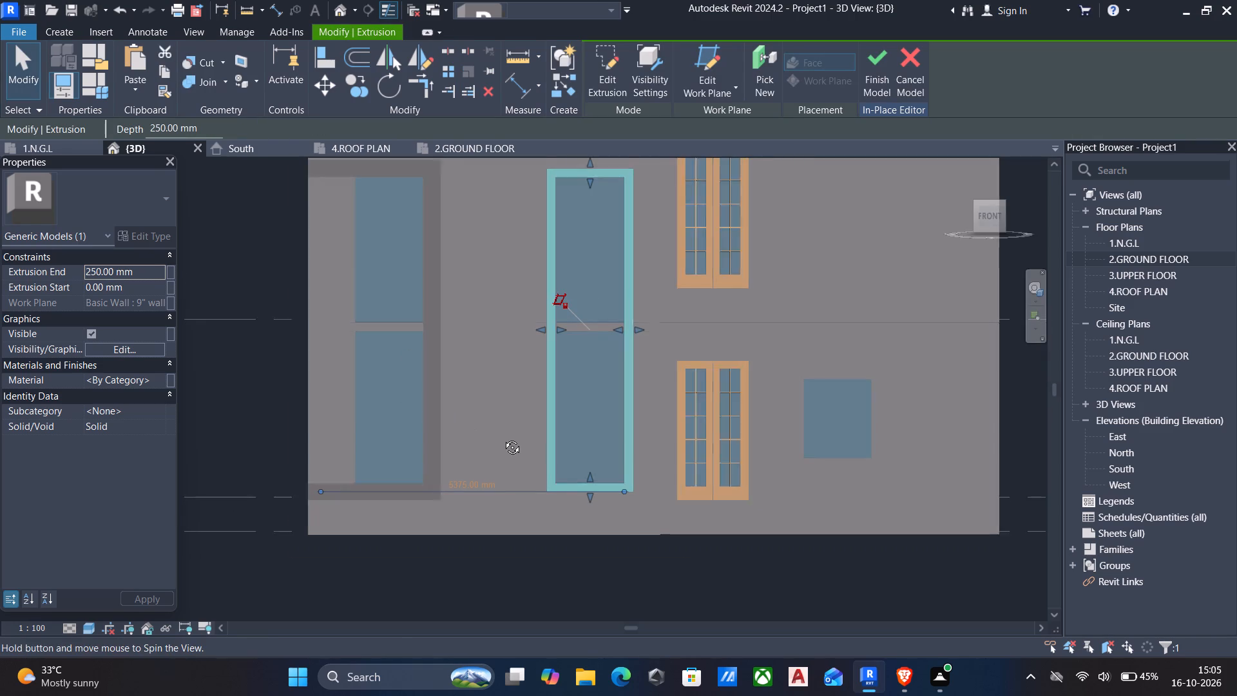
pyautogui.keyDown('shift'); pyautogui.moveTo(503, 438); pyautogui.dragTo(408, 499, button='middle'); pyautogui.keyUp('shift')
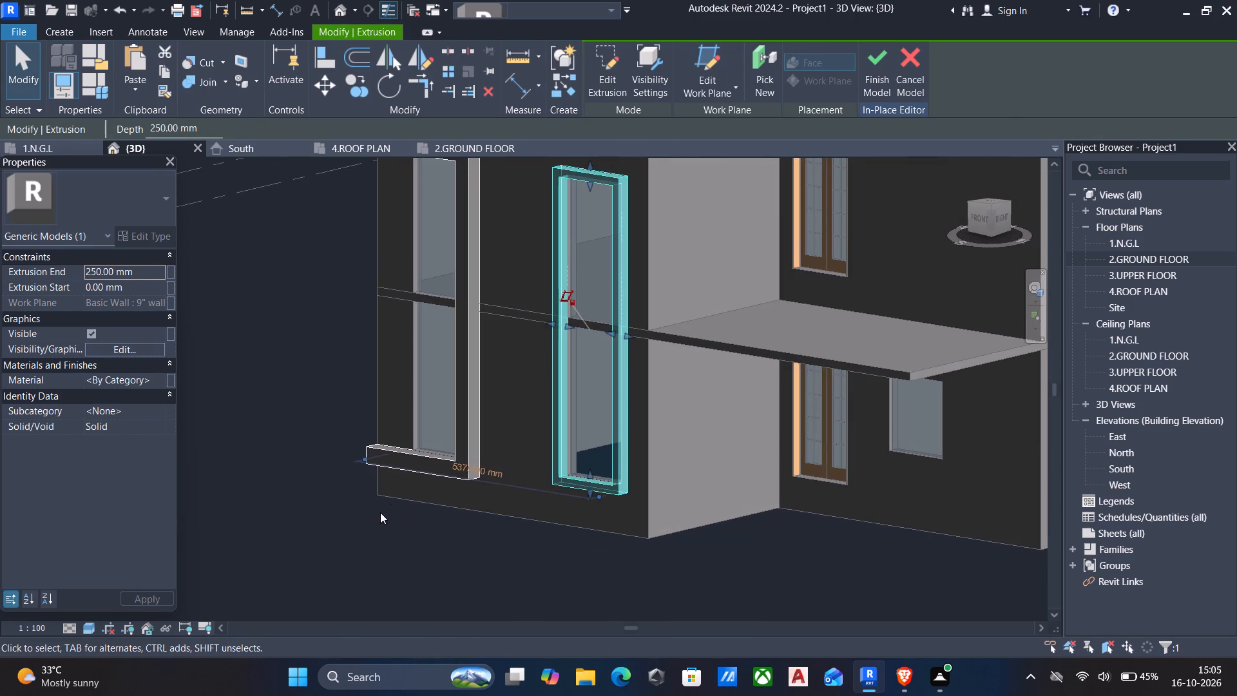
pyautogui.press('Escape')
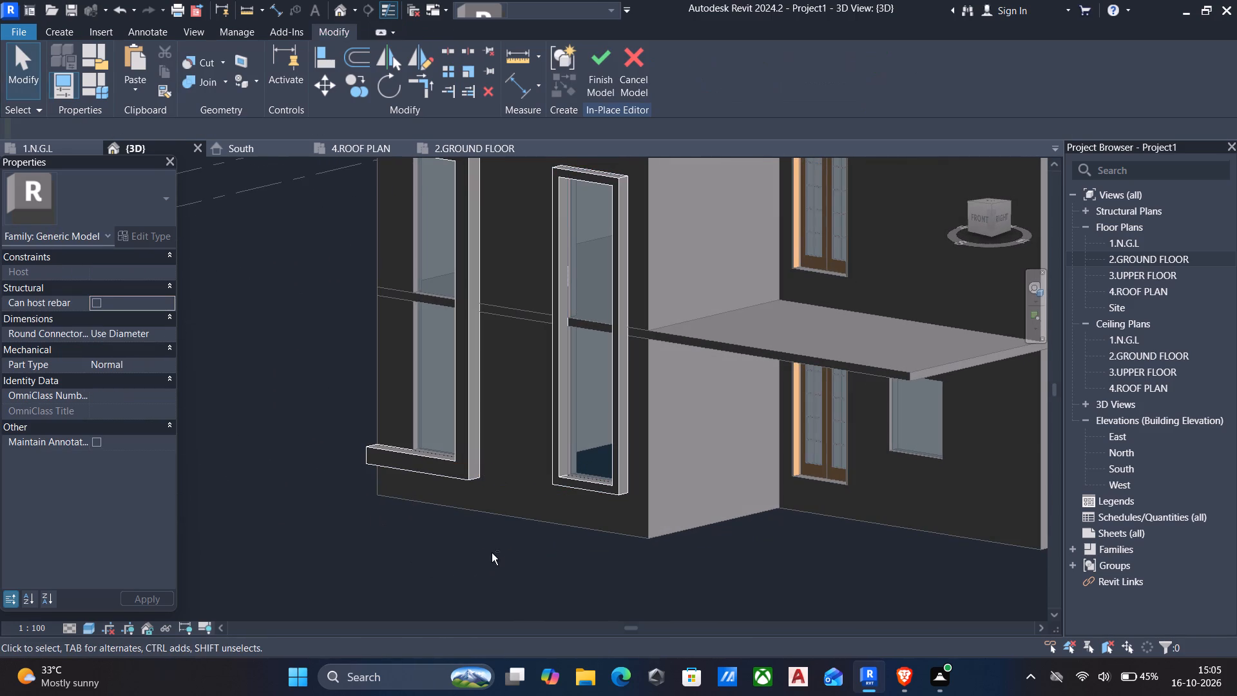
pyautogui.keyDown('shift'); pyautogui.moveTo(492, 553); pyautogui.dragTo(626, 525, button='middle'); pyautogui.keyUp('shift')
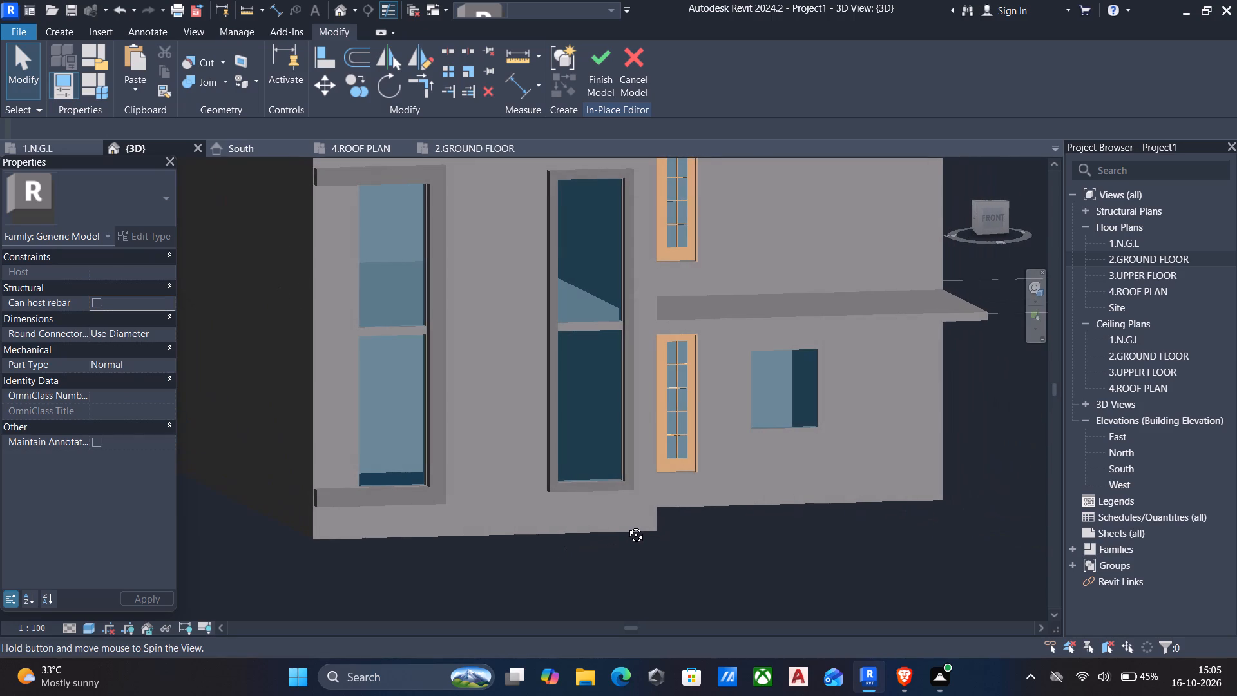
pyautogui.keyDown('shift'); pyautogui.moveTo(626, 525); pyautogui.dragTo(551, 545, button='middle'); pyautogui.keyUp('shift')
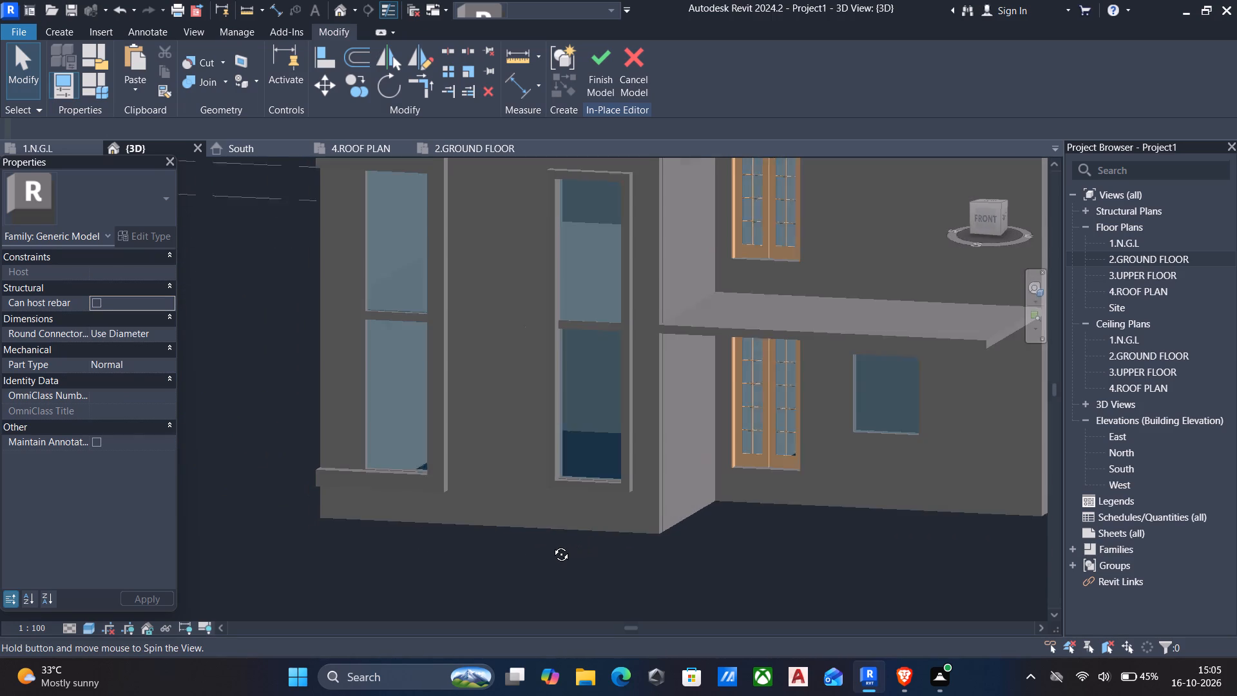
pyautogui.keyDown('shift'); pyautogui.moveTo(551, 545); pyautogui.dragTo(549, 545, button='middle'); pyautogui.keyUp('shift')
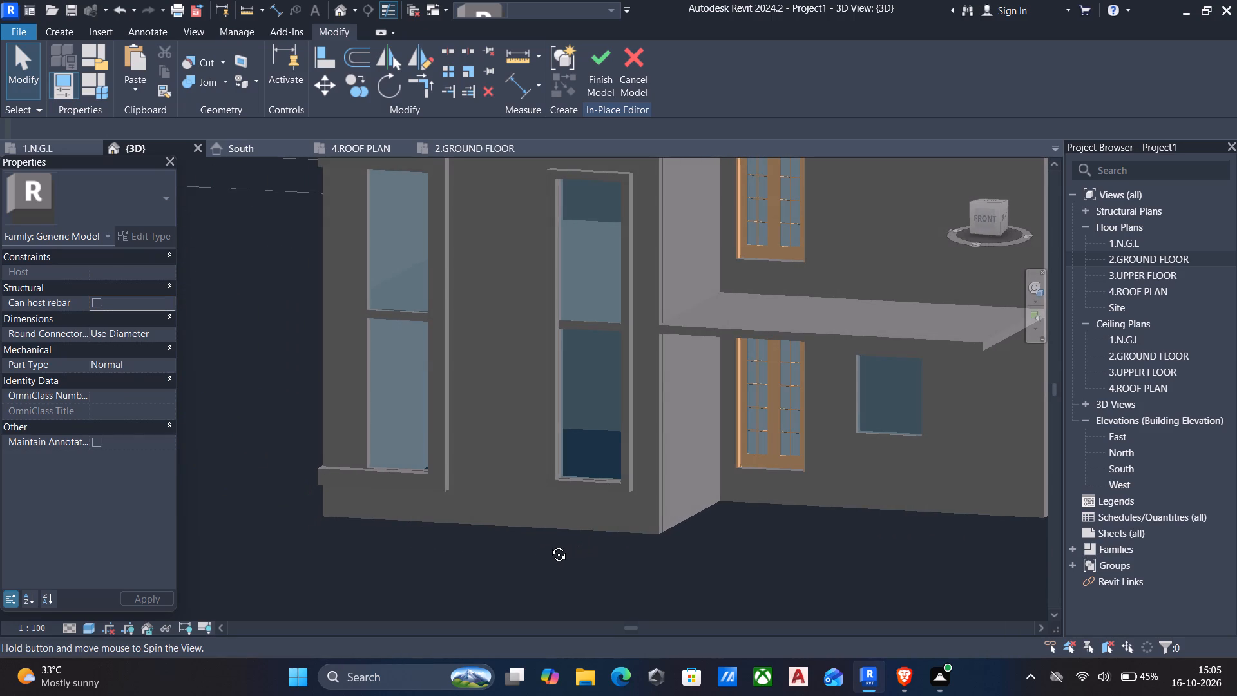
pyautogui.keyDown('shift'); pyautogui.moveTo(549, 545); pyautogui.dragTo(508, 557, button='middle'); pyautogui.keyUp('shift')
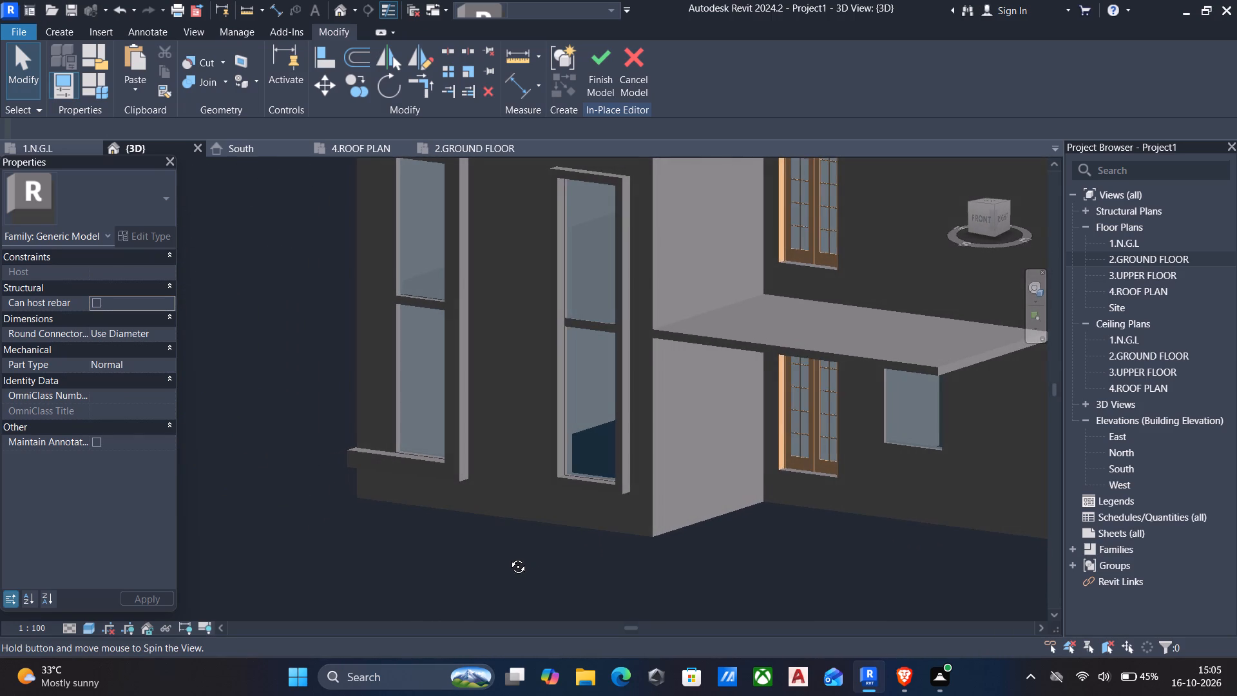
pyautogui.keyDown('shift'); pyautogui.moveTo(508, 557); pyautogui.dragTo(560, 547, button='middle'); pyautogui.keyUp('shift')
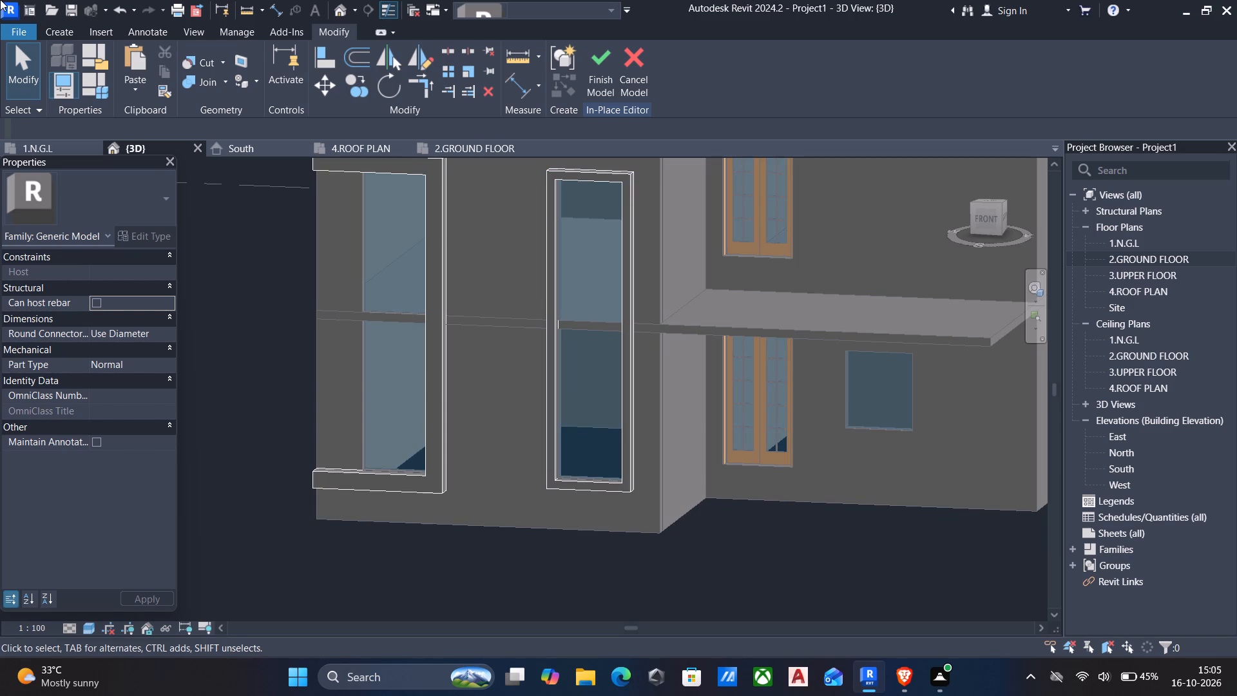
# Start another extrusion using the recessed ground-floor front wall below the slab as its work plane.
pyautogui.click(61, 30)
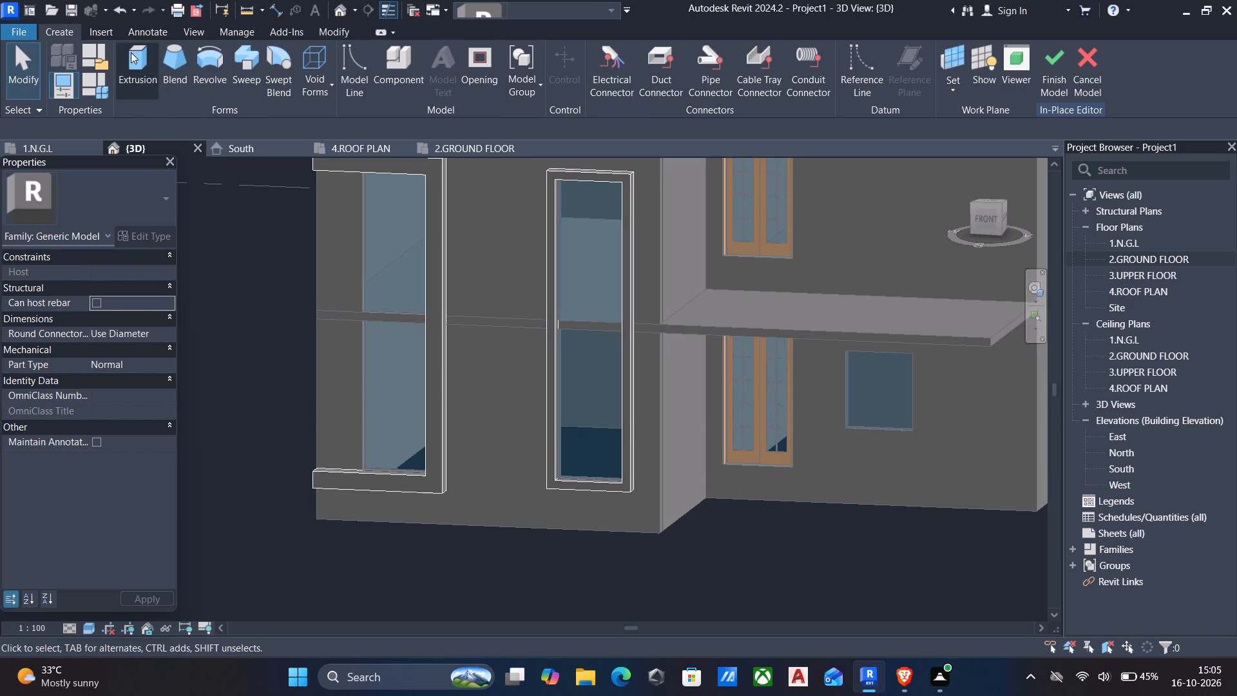
pyautogui.click(131, 53)
pyautogui.scroll(-4, 421, 344)
pyautogui.moveTo(574, 424); pyautogui.dragTo(564, 418, button='middle')
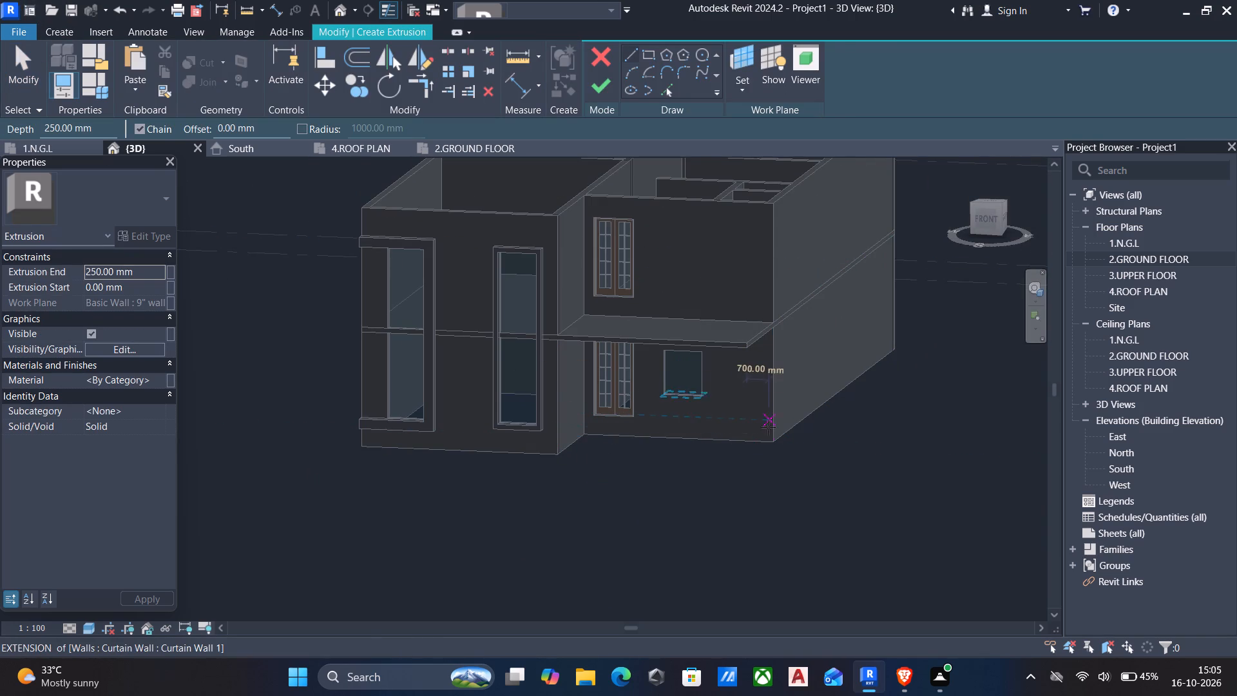
pyautogui.click(724, 90)
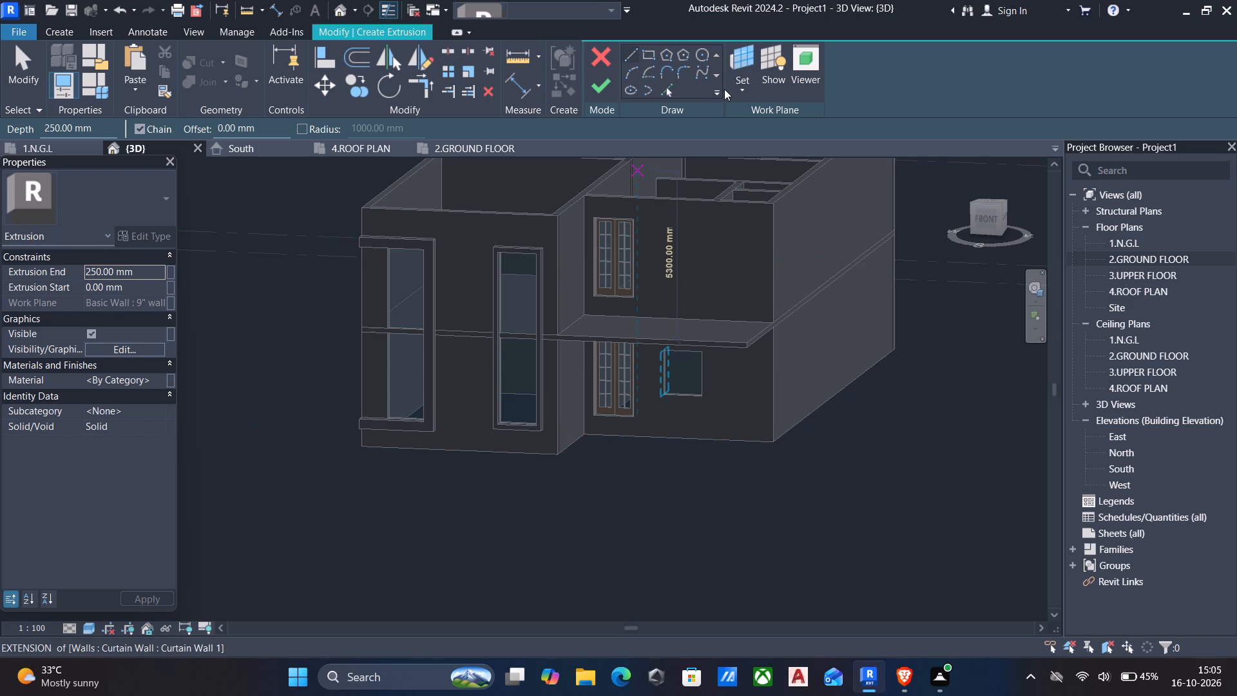
pyautogui.click(738, 95)
pyautogui.click(757, 150)
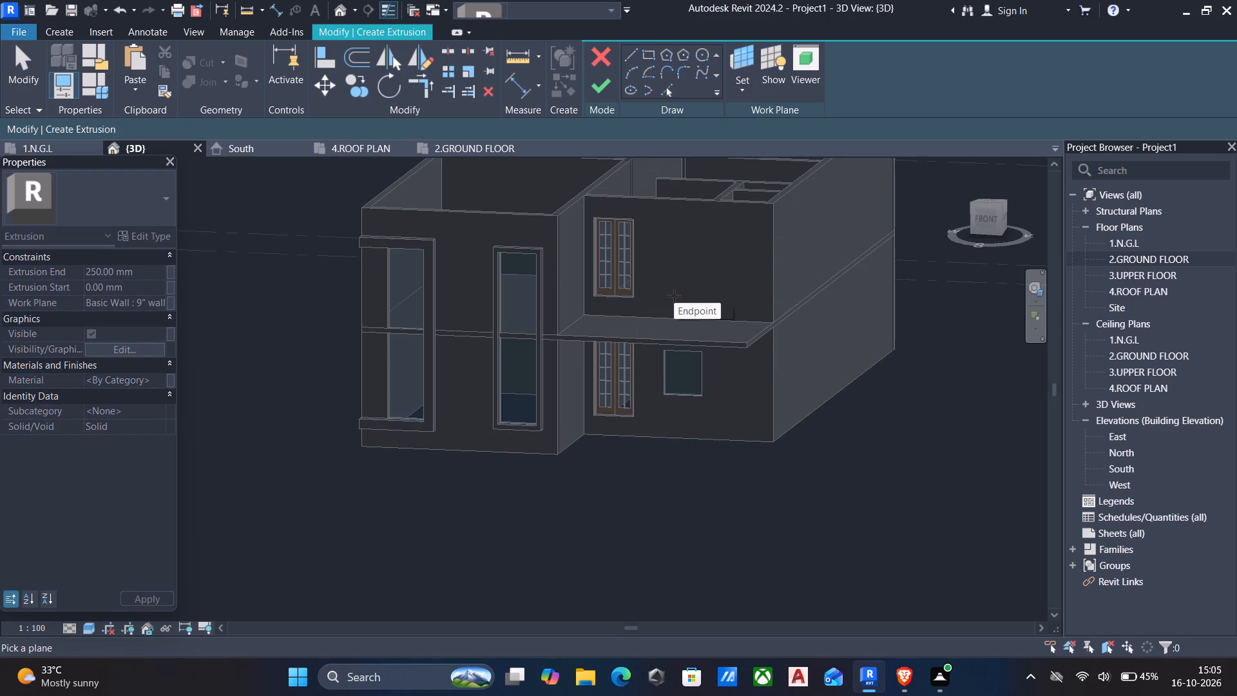
pyautogui.click(758, 439)
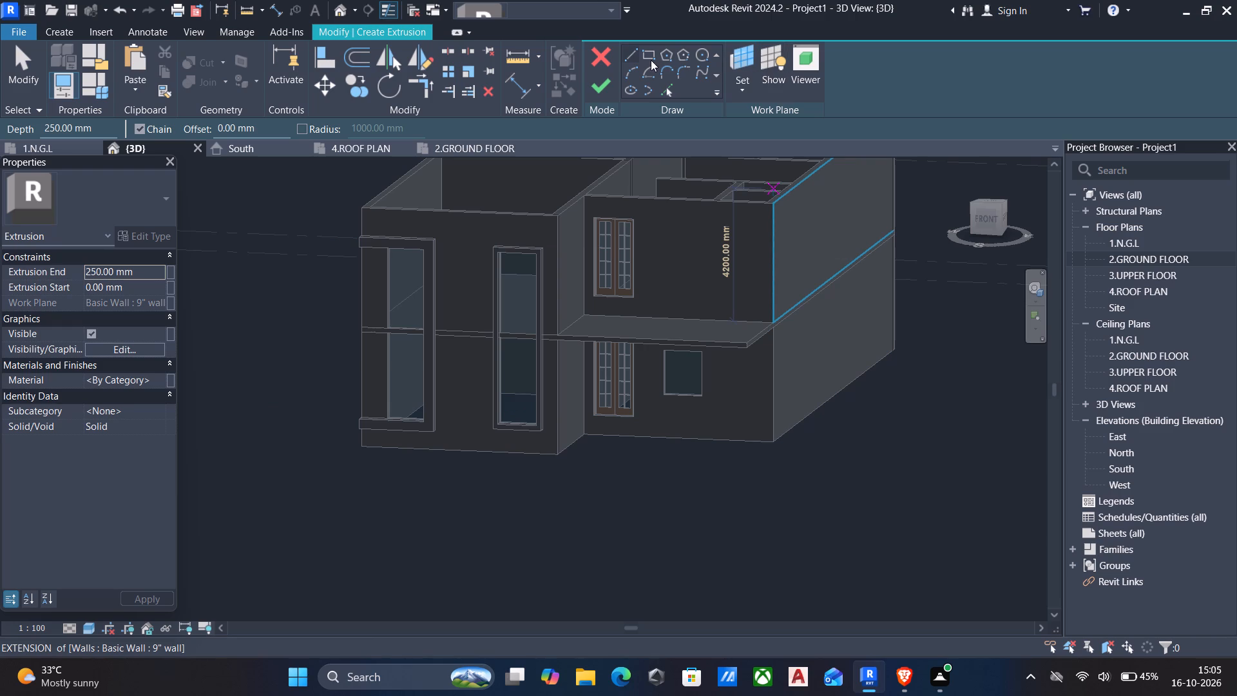
# Sketch a rectangle about 1729 by 3150 mm from the ground-floor level at the building's outer corner up to the slab, beside the square window.
pyautogui.click(647, 58)
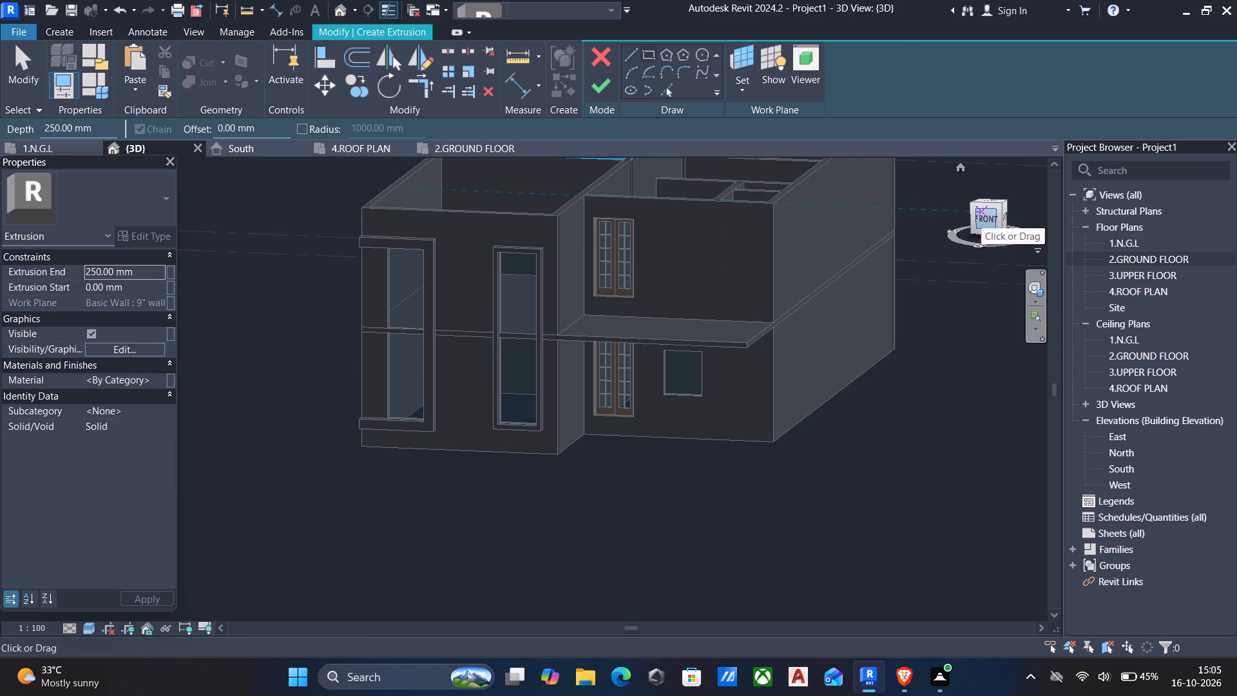
pyautogui.click(984, 218)
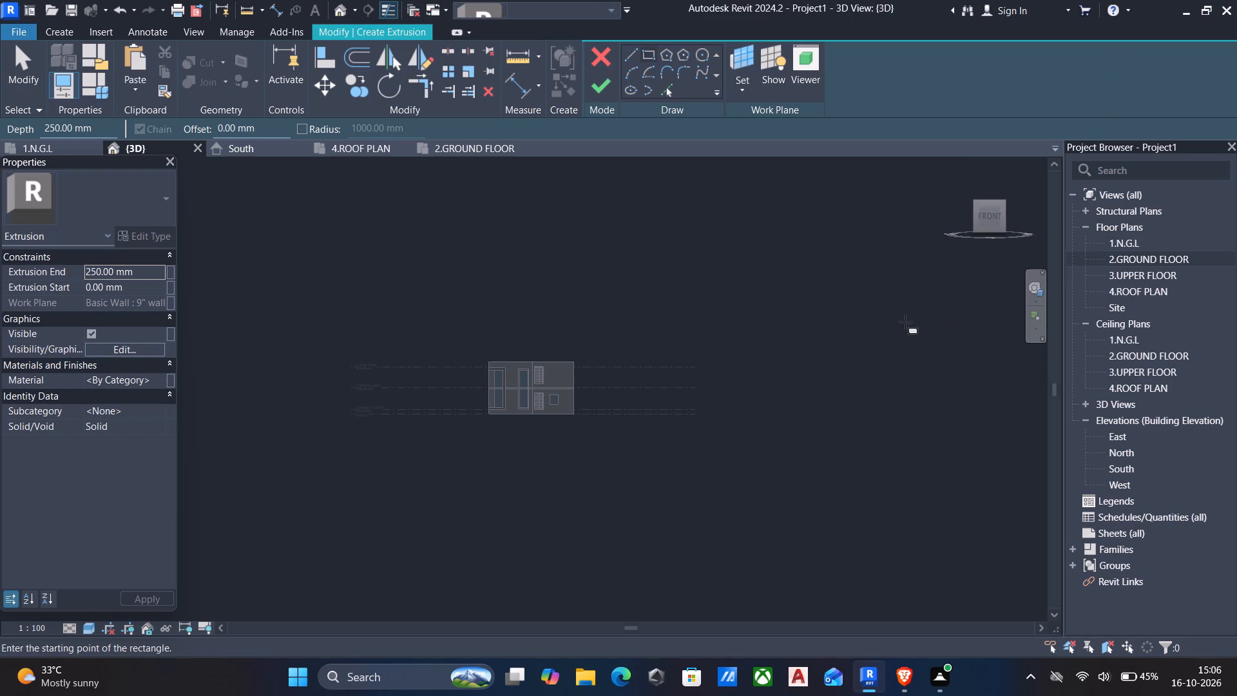
pyautogui.scroll(7, 573, 426)
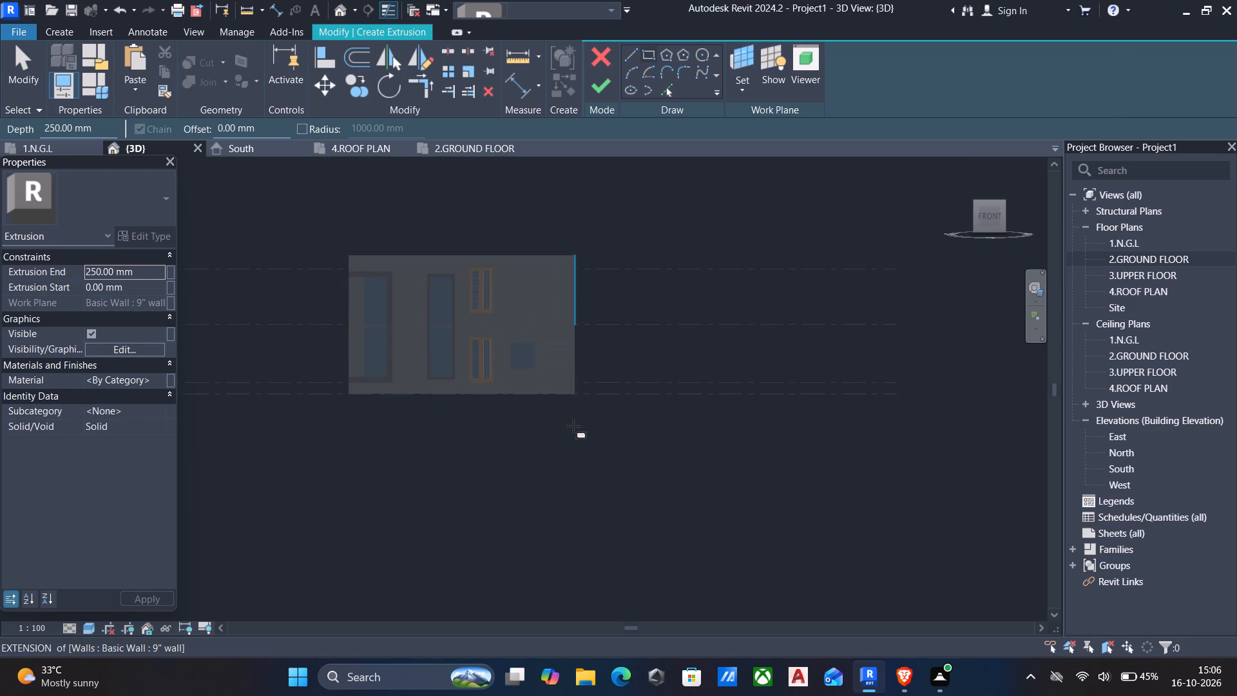
pyautogui.moveTo(586, 414); pyautogui.dragTo(718, 220, button='middle')
pyautogui.scroll(1, 717, 220)
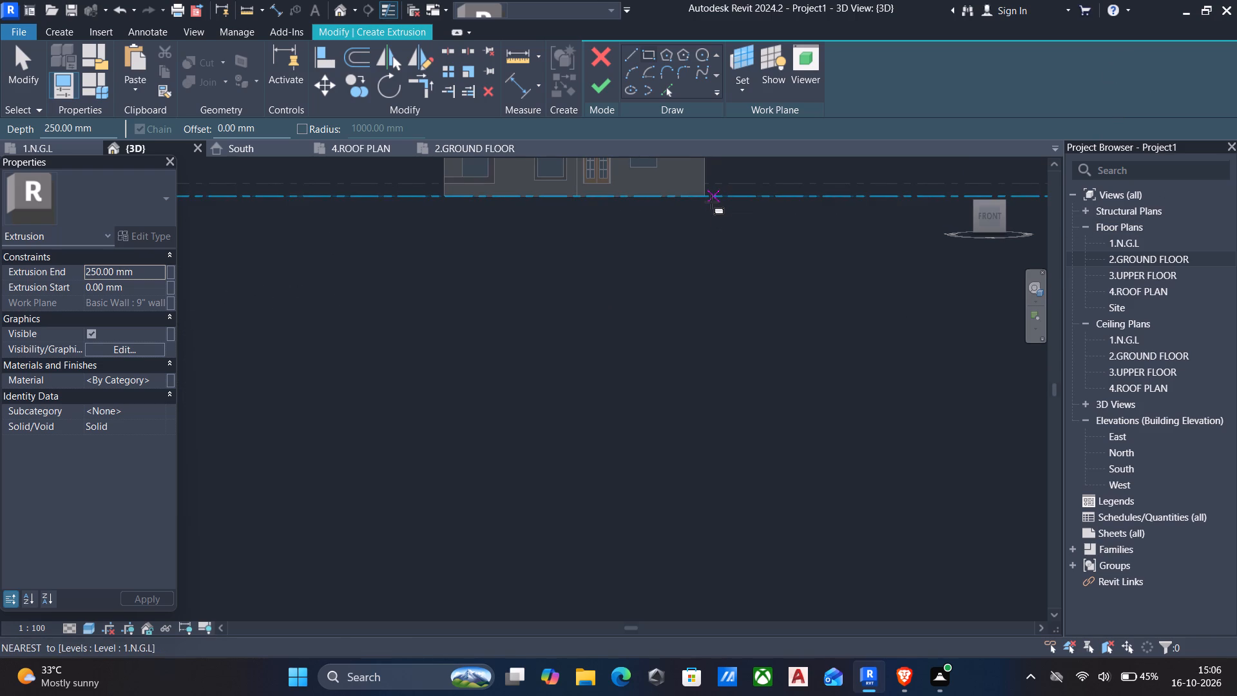
pyautogui.moveTo(711, 202); pyautogui.dragTo(701, 393, button='middle')
pyautogui.scroll(2, 680, 349)
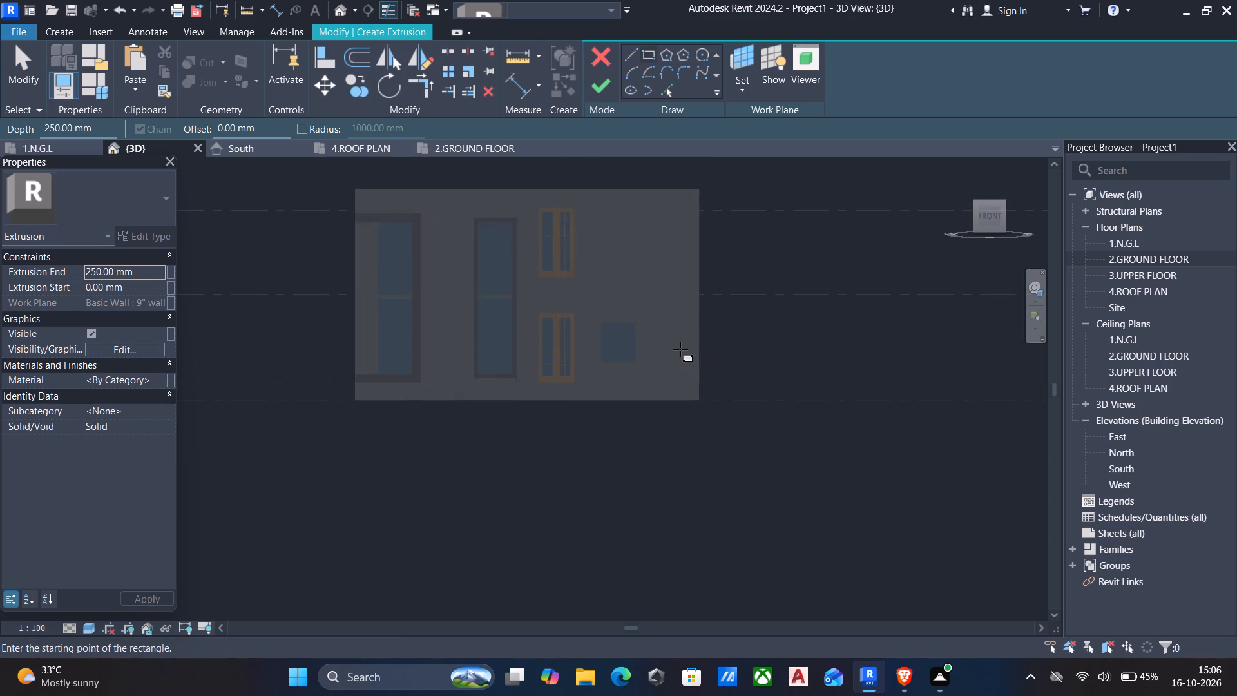
pyautogui.click(704, 380)
pyautogui.scroll(3, 691, 304)
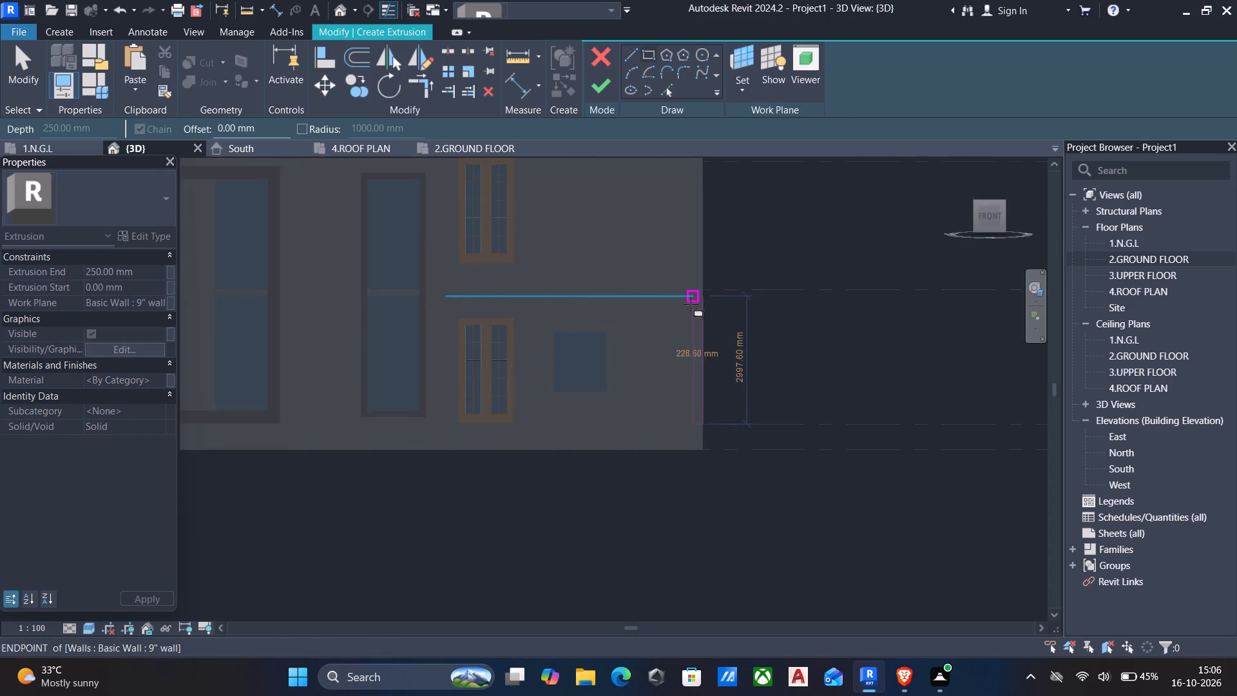
pyautogui.scroll(3, 669, 308)
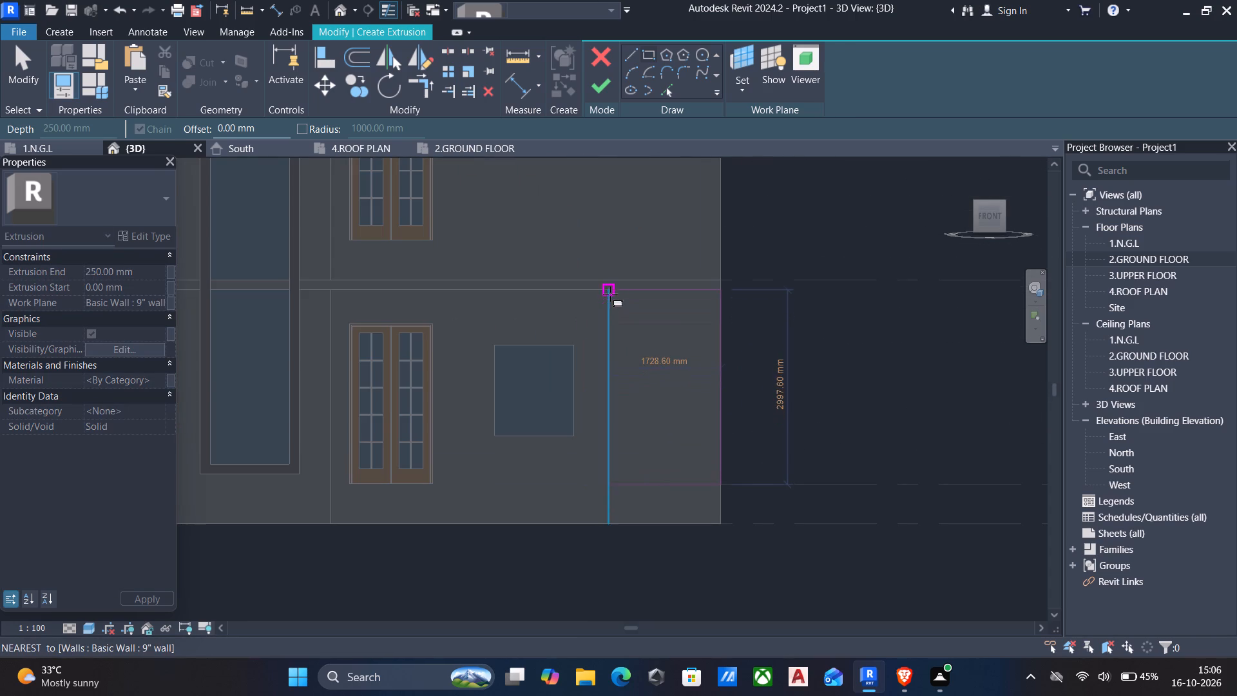
pyautogui.click(615, 274)
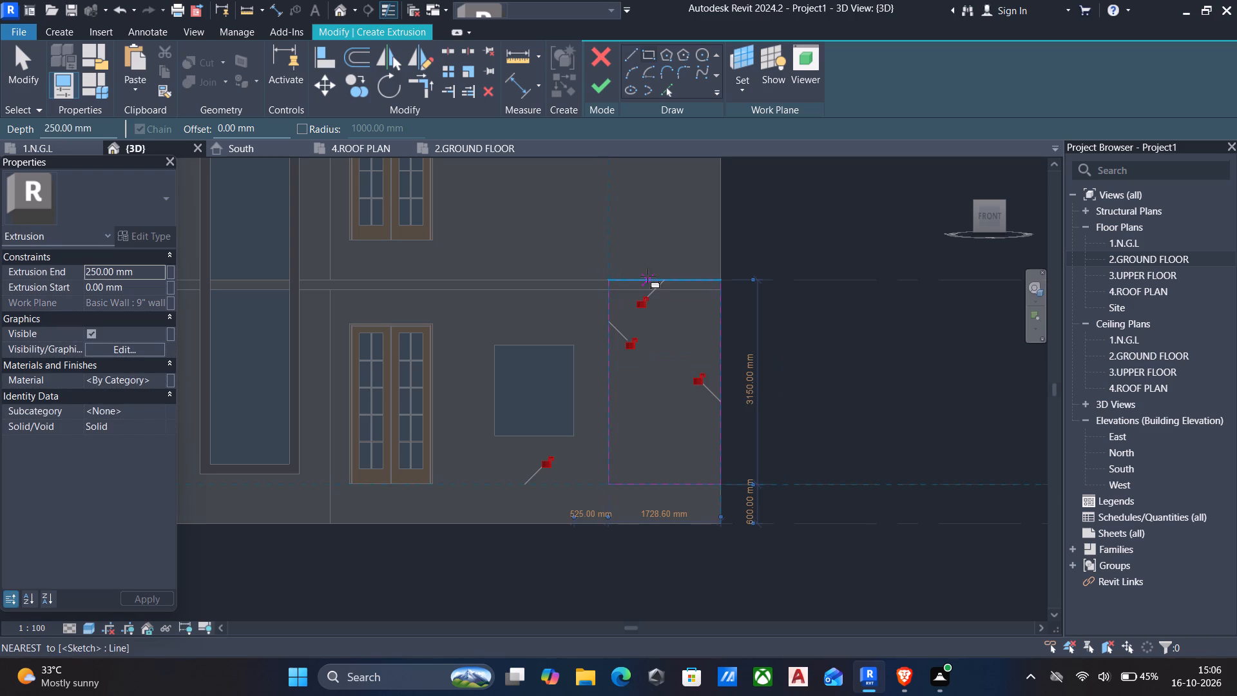
# Align the corner rectangle's top edge with the slab's underside and finish the 250 mm extrusion.
pyautogui.press('Escape')
pyautogui.press('Escape')
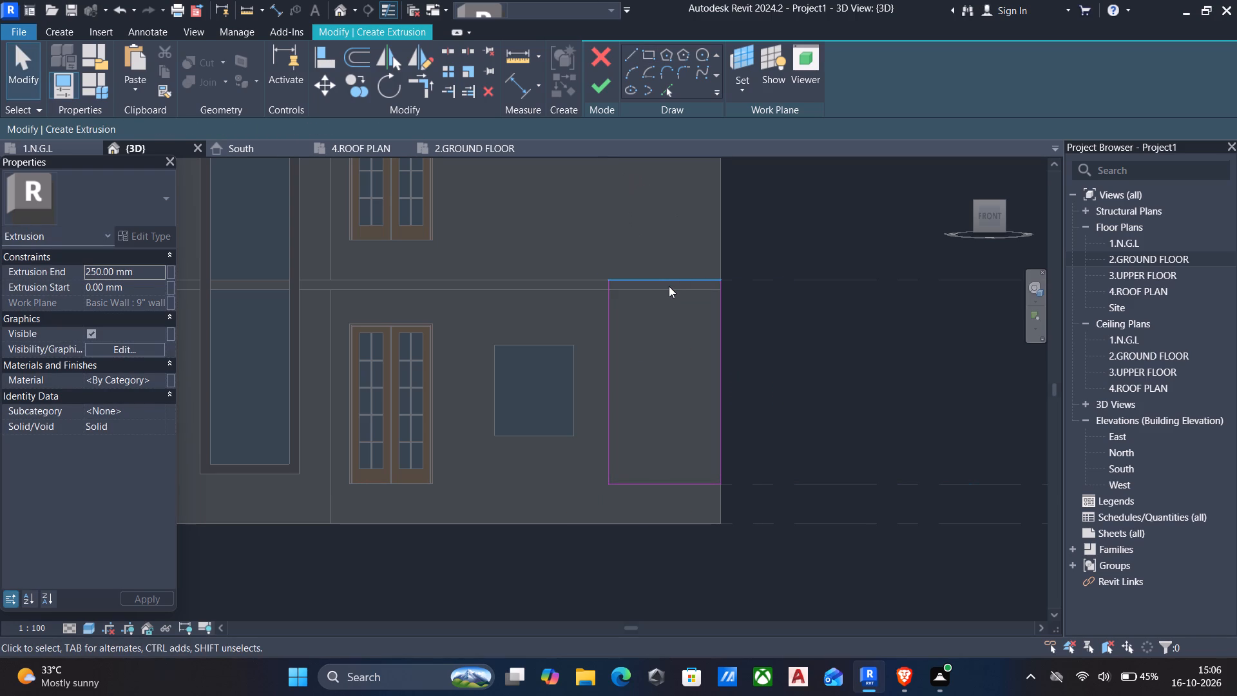
pyautogui.press('a')
pyautogui.press('l')
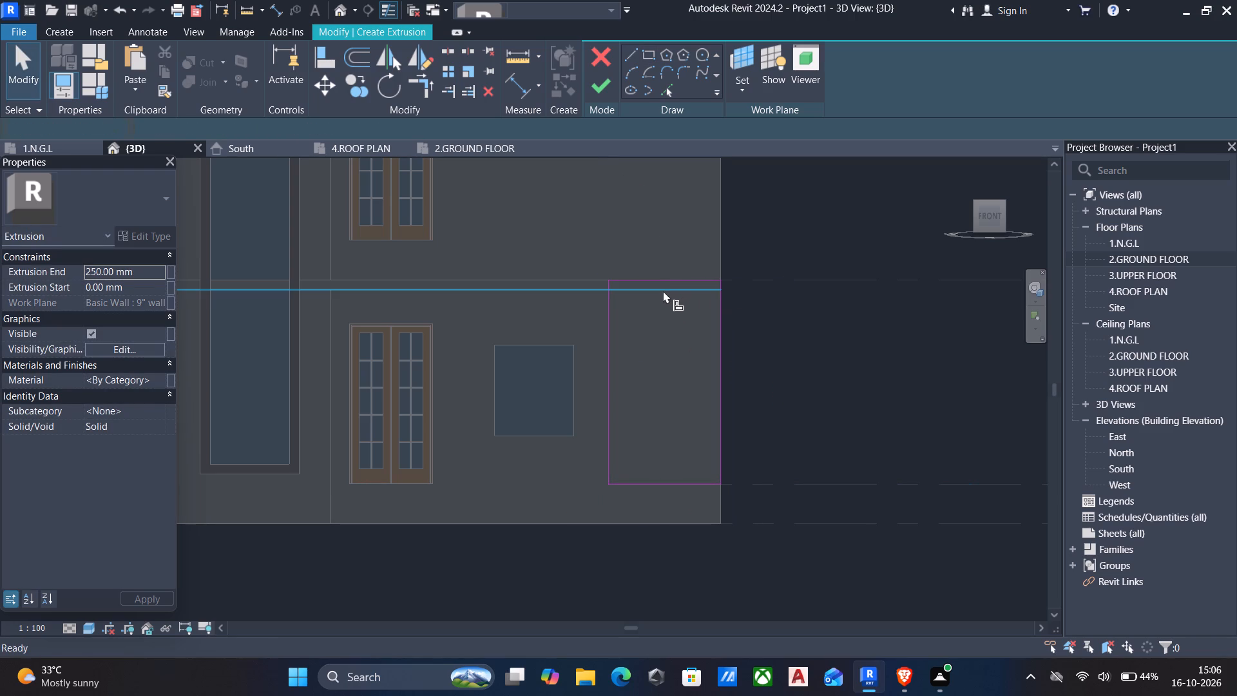
pyautogui.click(663, 291)
pyautogui.click(662, 284)
pyautogui.press('Escape')
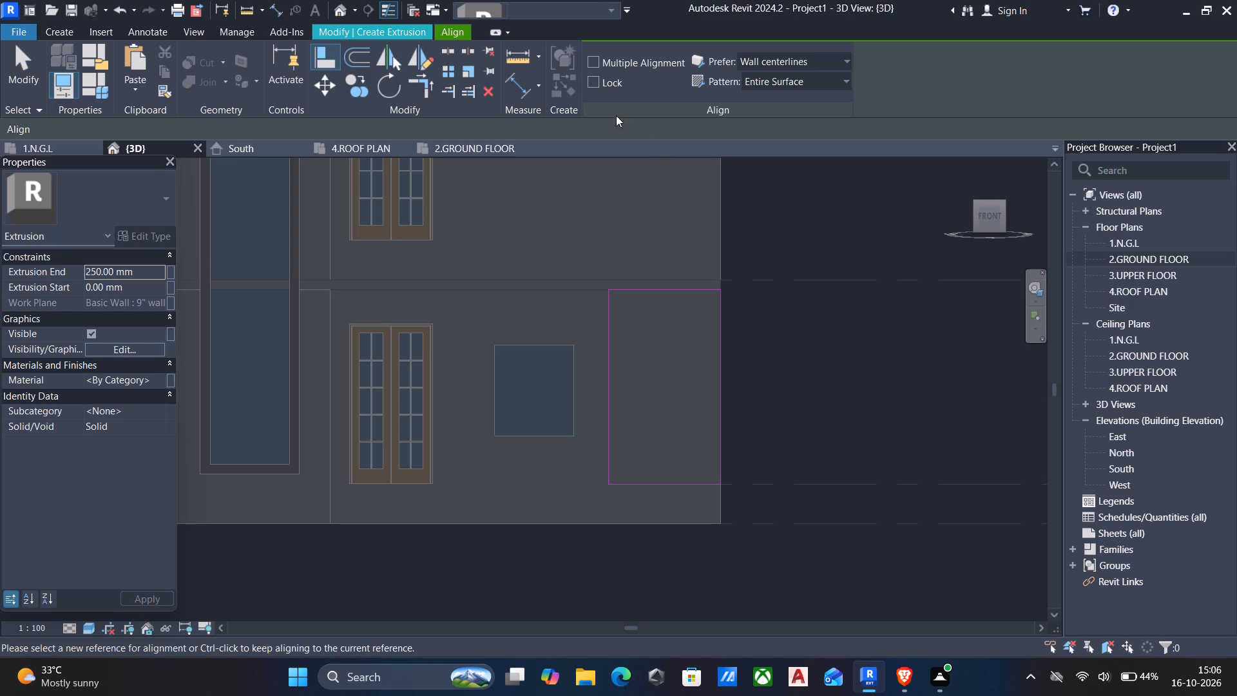
pyautogui.click(407, 33)
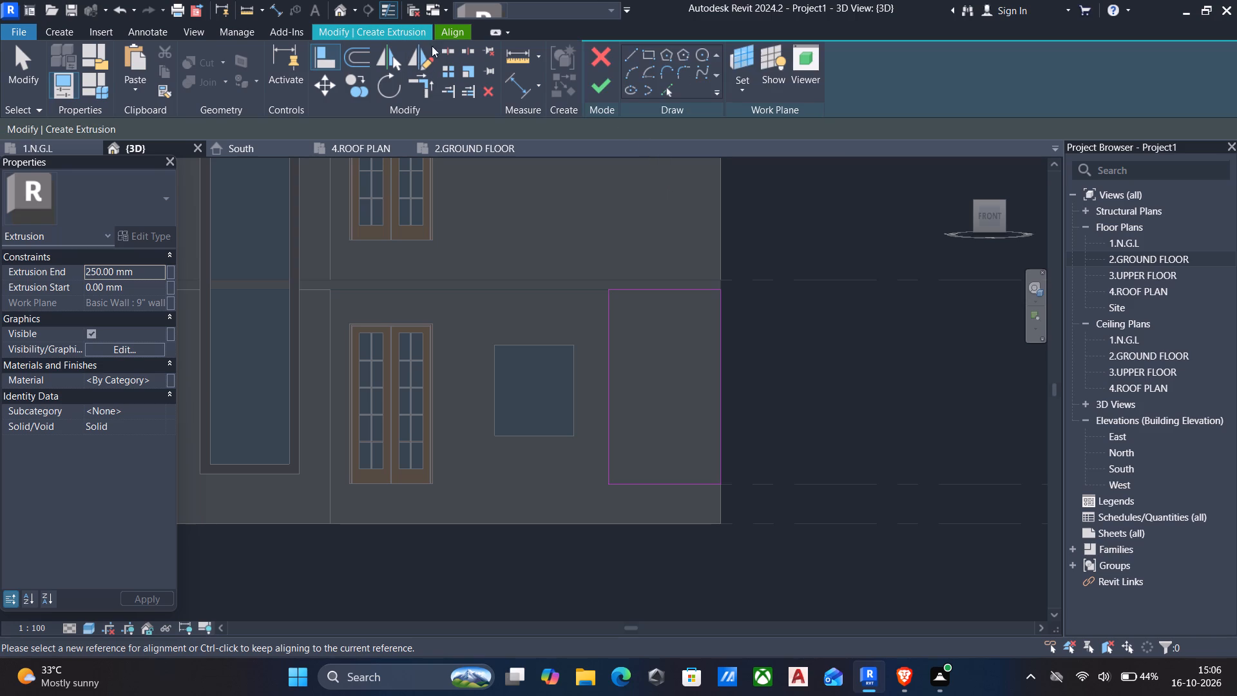
pyautogui.click(591, 90)
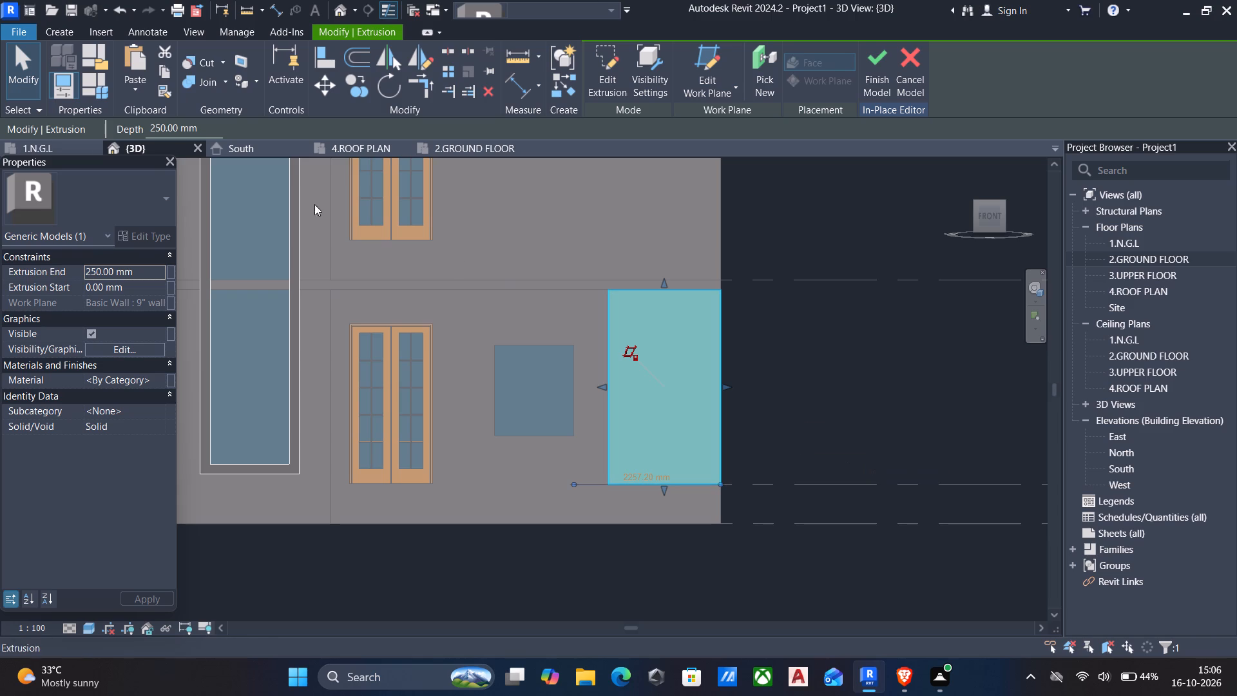
# Start a void extrusion using the new corner panel's front face as its work plane.
pyautogui.click(62, 32)
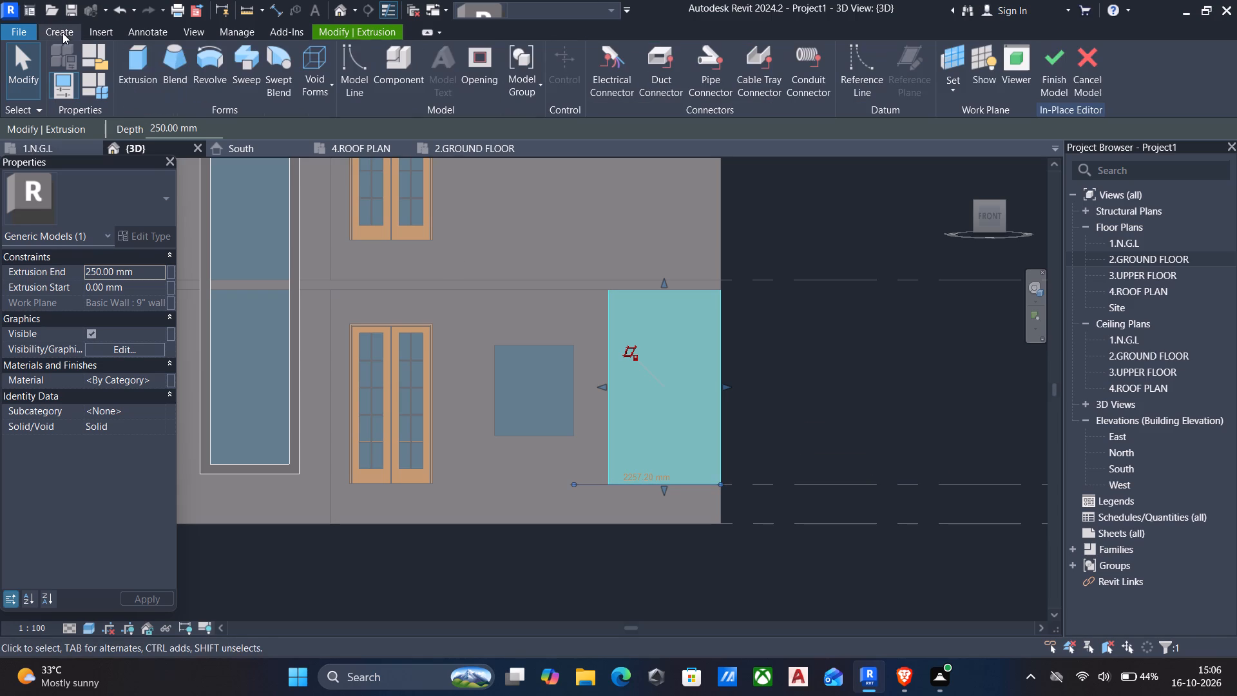
pyautogui.click(316, 68)
pyautogui.click(332, 119)
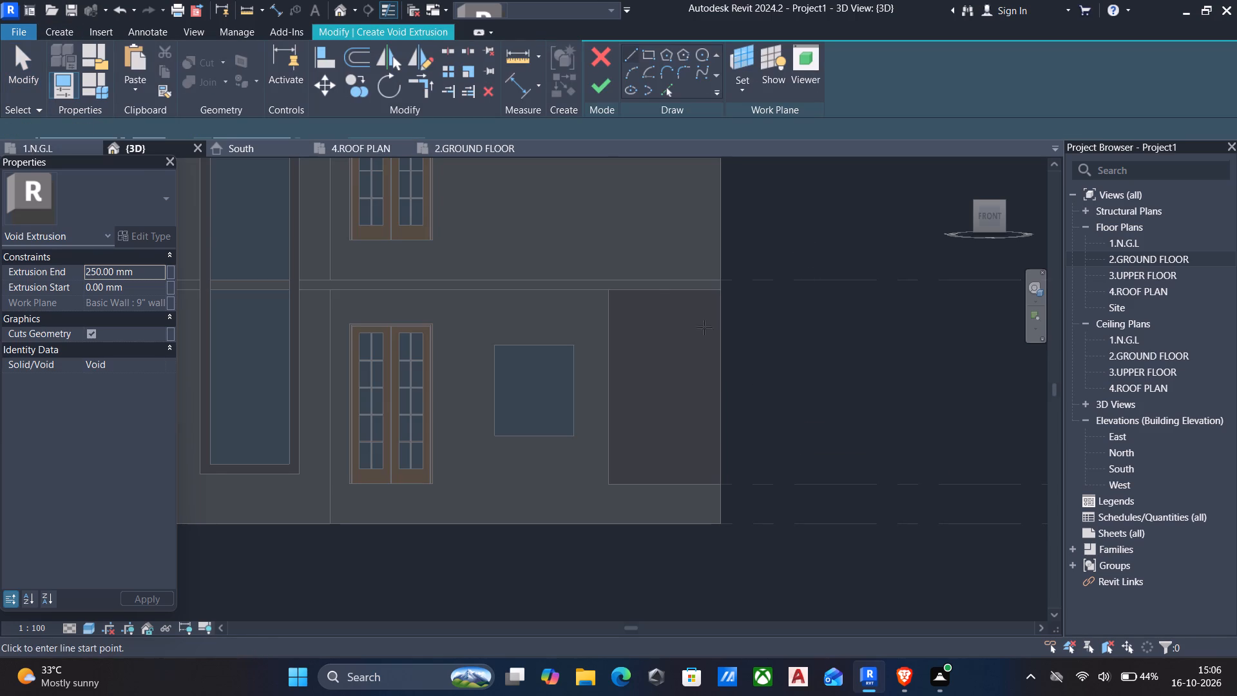
pyautogui.click(742, 86)
pyautogui.click(762, 149)
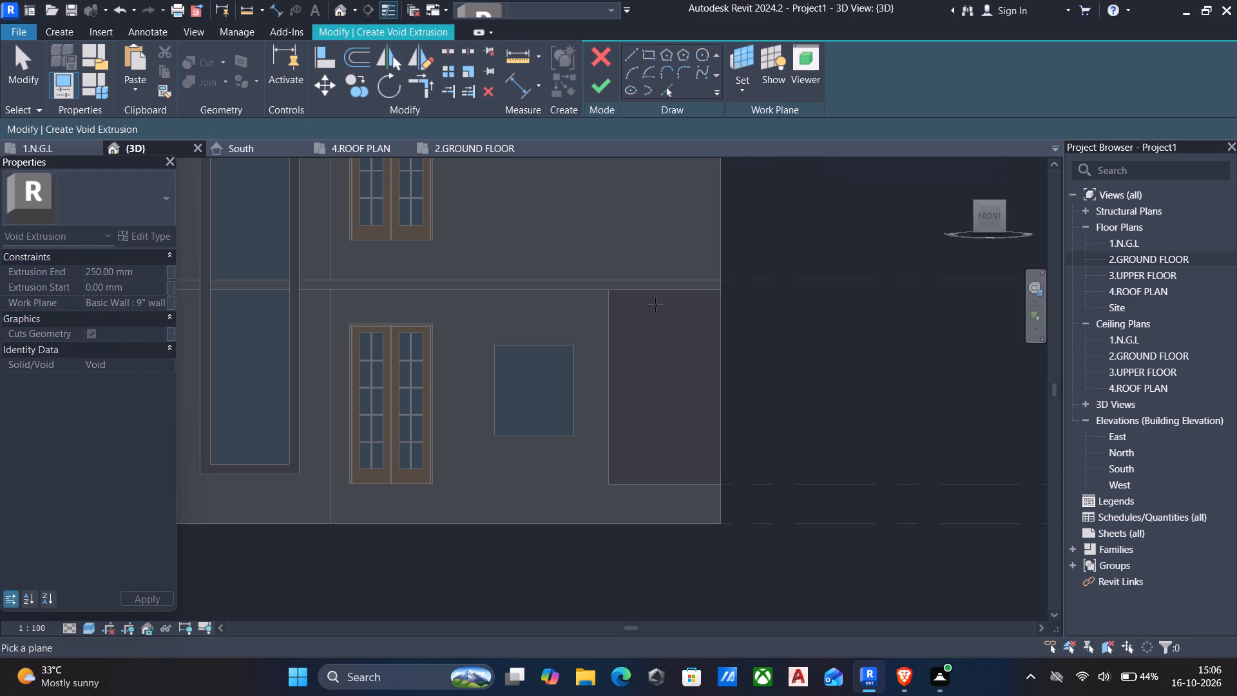
pyautogui.click(648, 295)
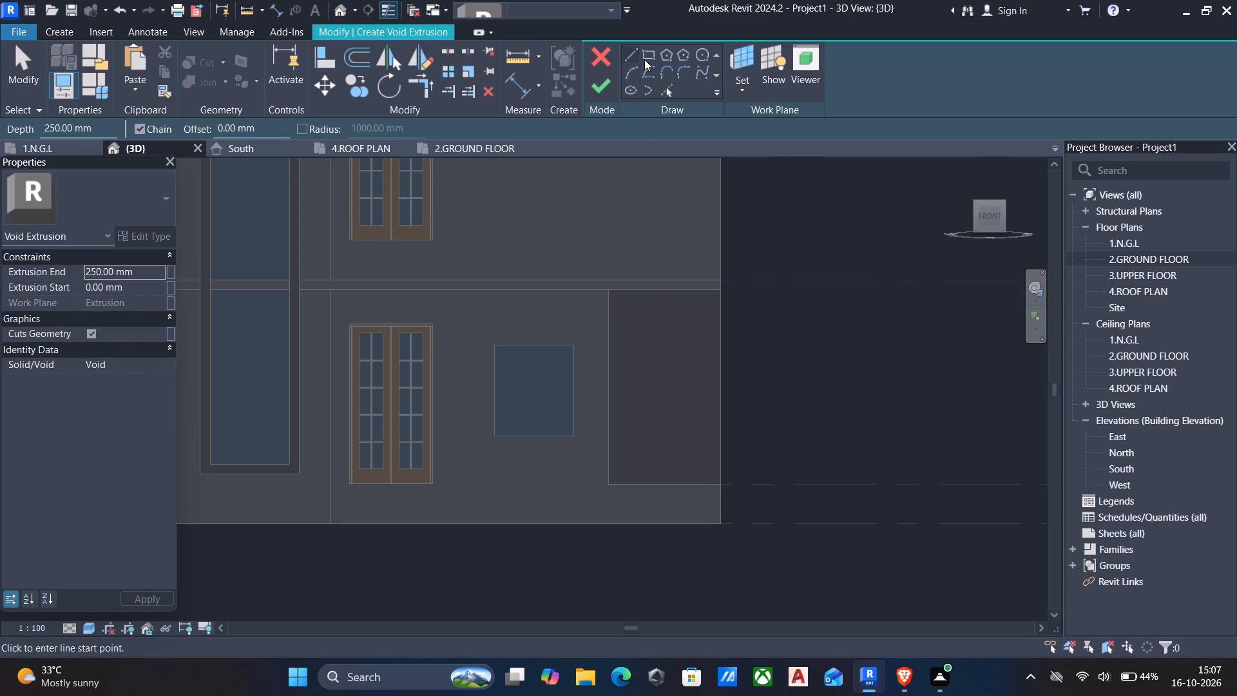
# Sketch a thin horizontal strip rectangle across the full width of the corner panel, a short distance below its top edge.
pyautogui.click(644, 55)
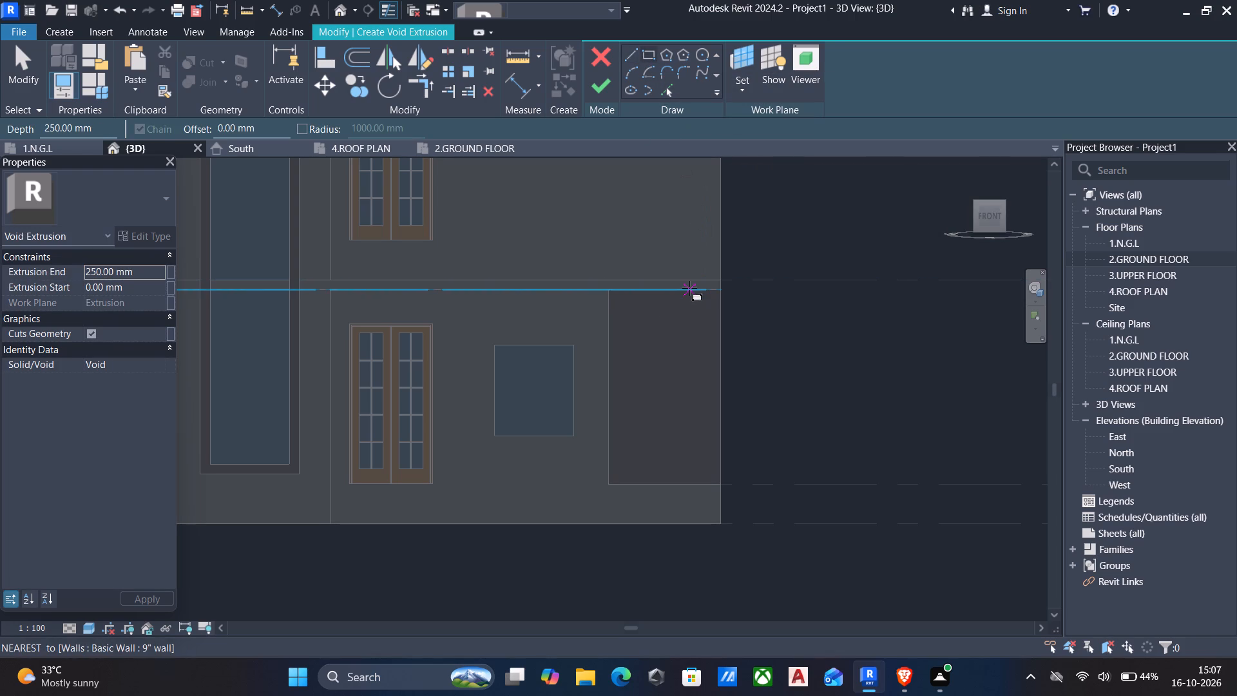
pyautogui.scroll(3, 689, 311)
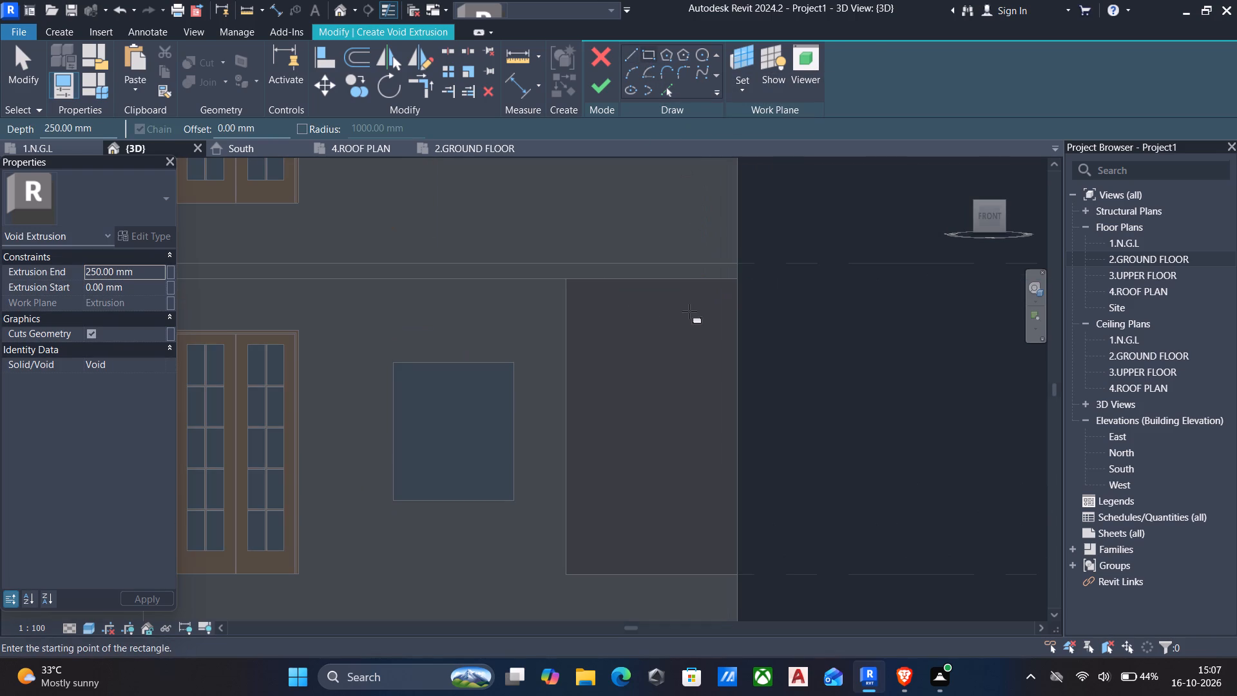
pyautogui.click(564, 326)
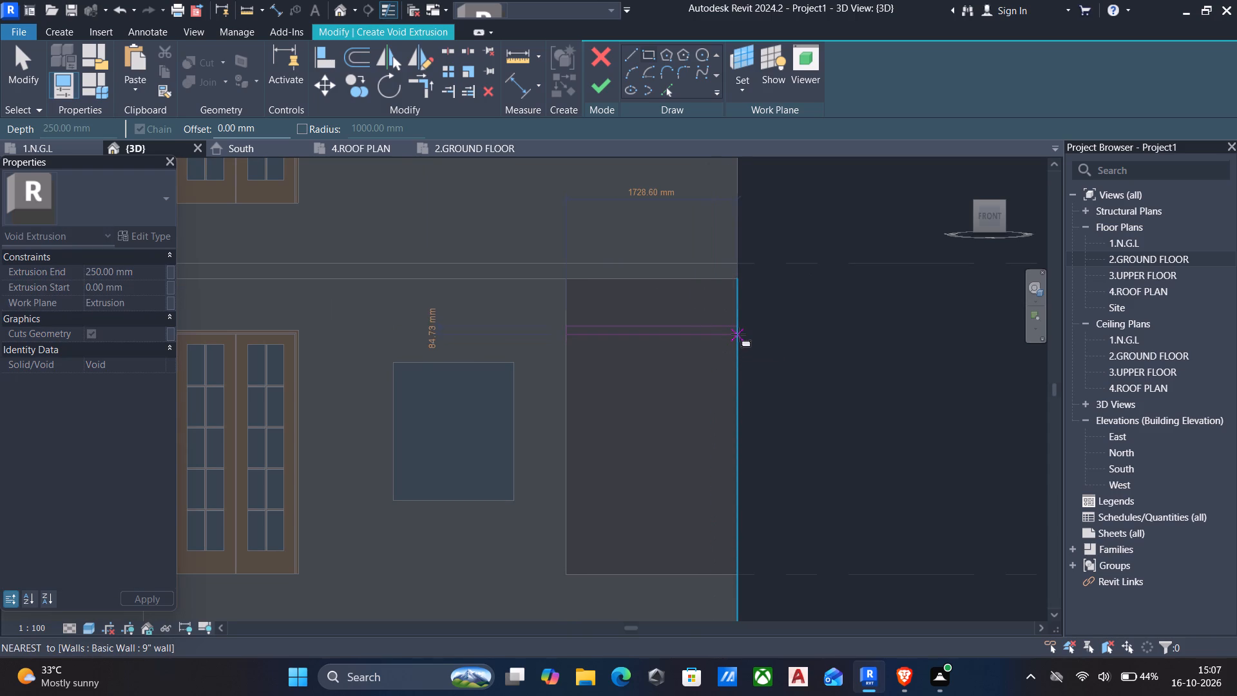
pyautogui.scroll(6, 738, 334)
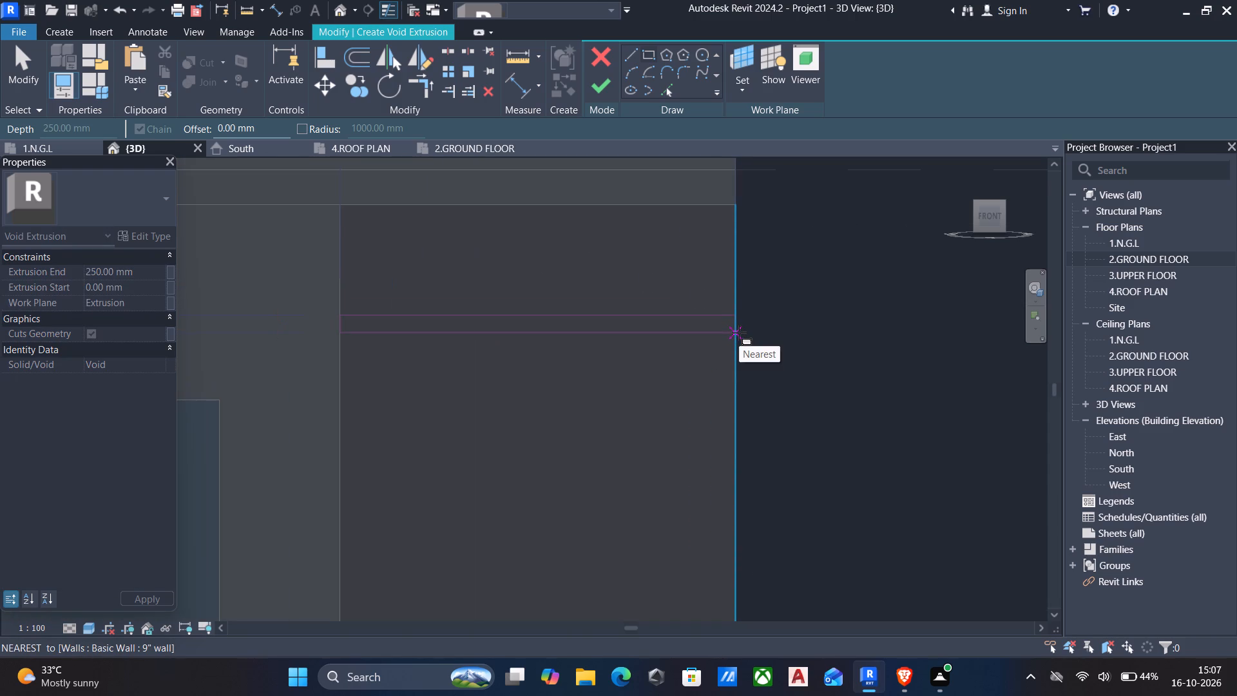
pyautogui.scroll(3, 739, 333)
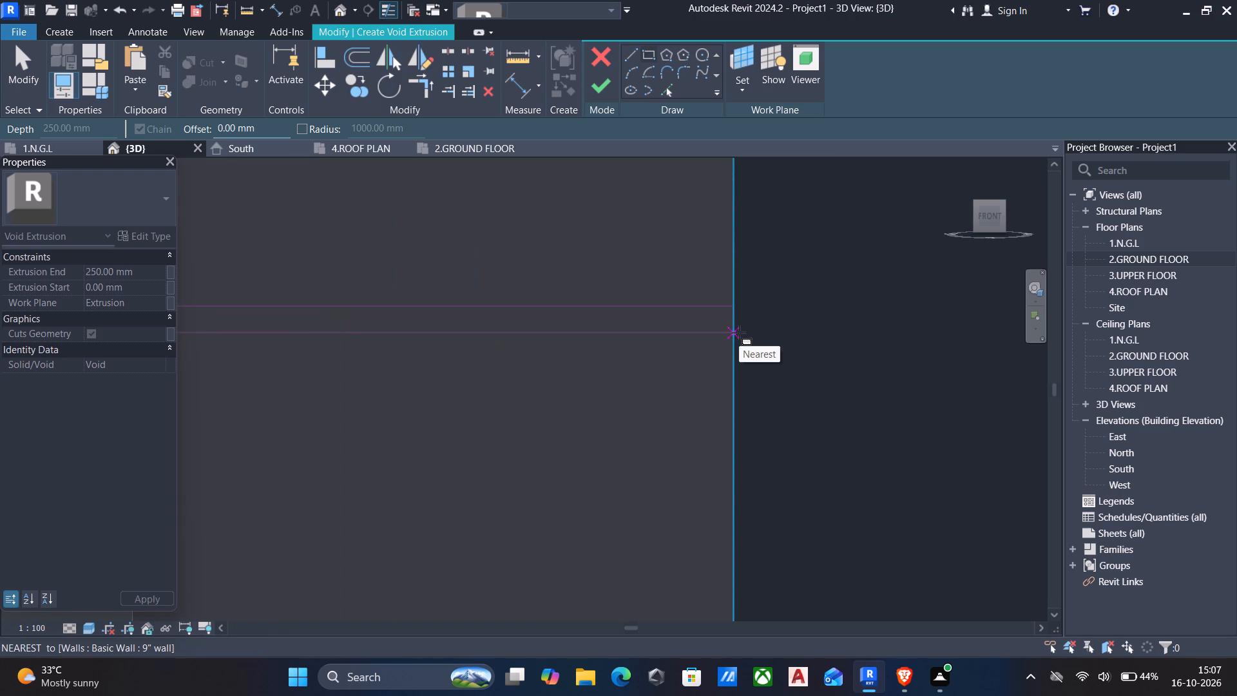
pyautogui.scroll(2, 739, 333)
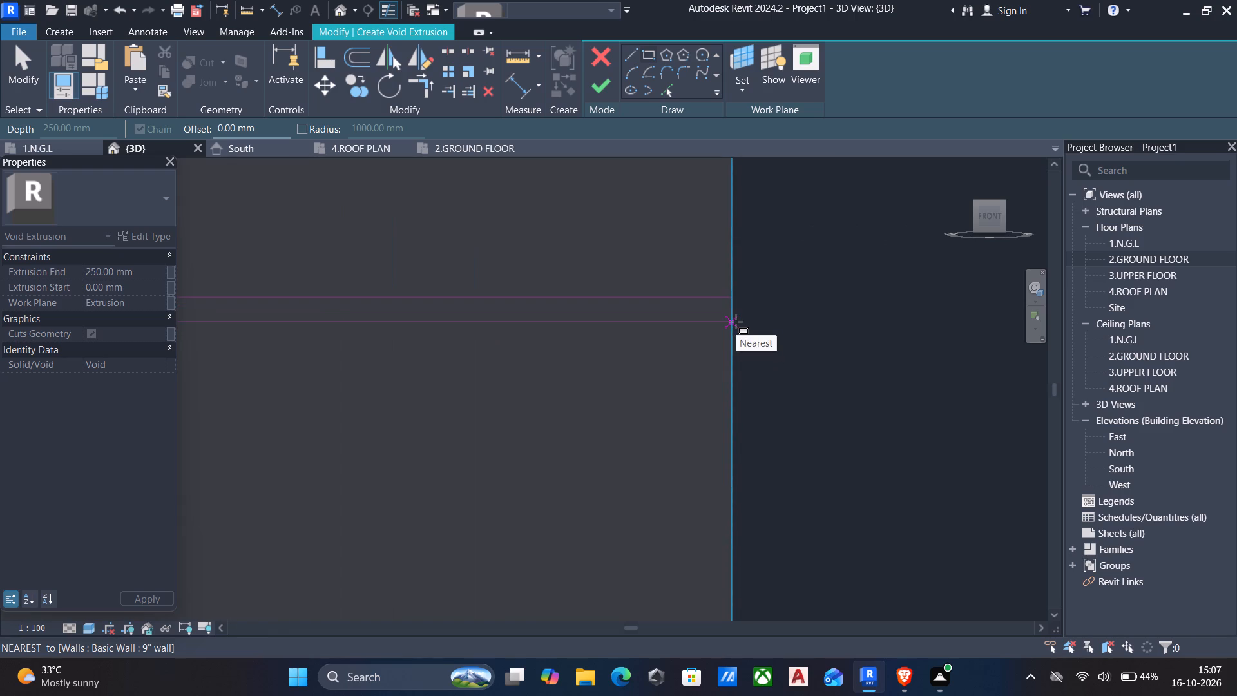
pyautogui.click(736, 322)
pyautogui.scroll(-12, 742, 342)
pyautogui.press('Escape')
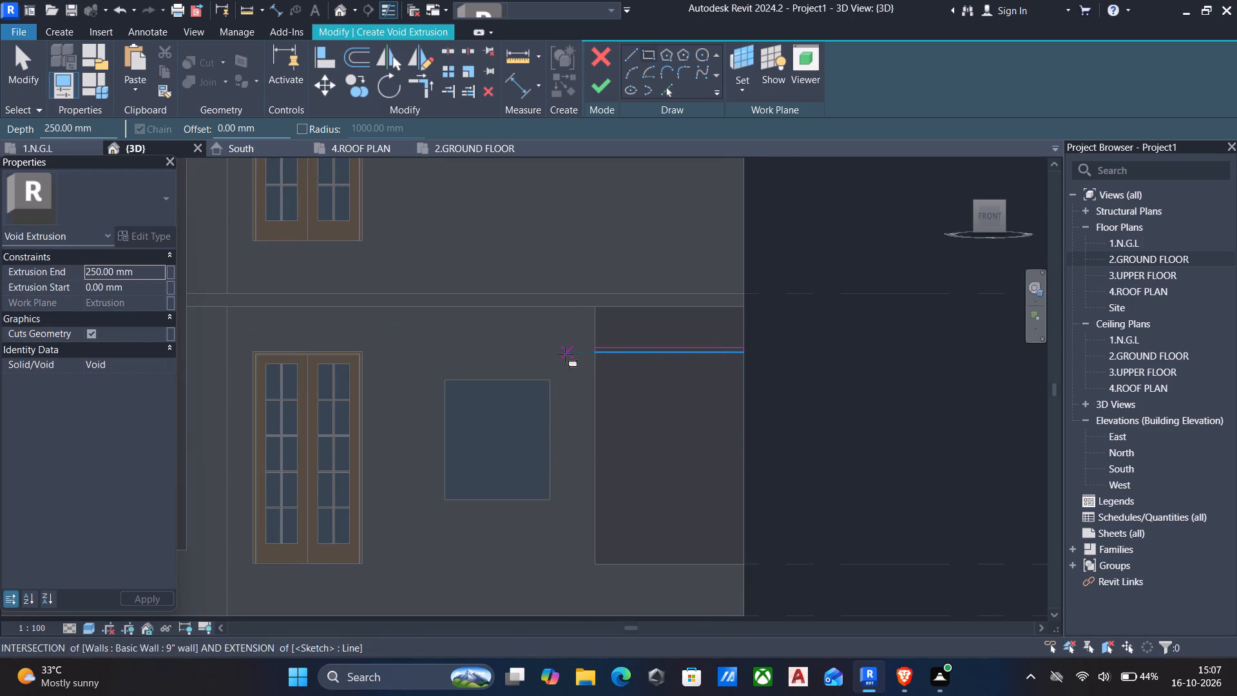
pyautogui.press('Escape')
# Copy the strip five times down the panel at roughly 420 mm intervals and finish the void sketch.
pyautogui.moveTo(564, 335); pyautogui.dragTo(789, 416)
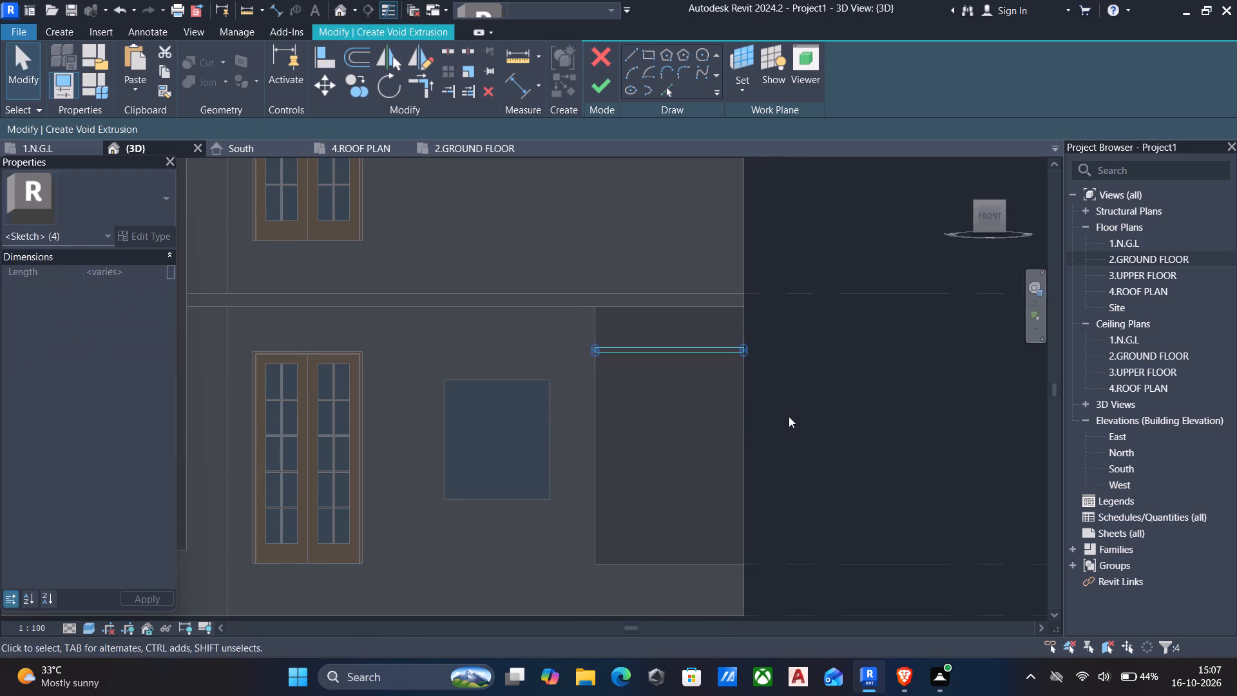
pyautogui.write('co')
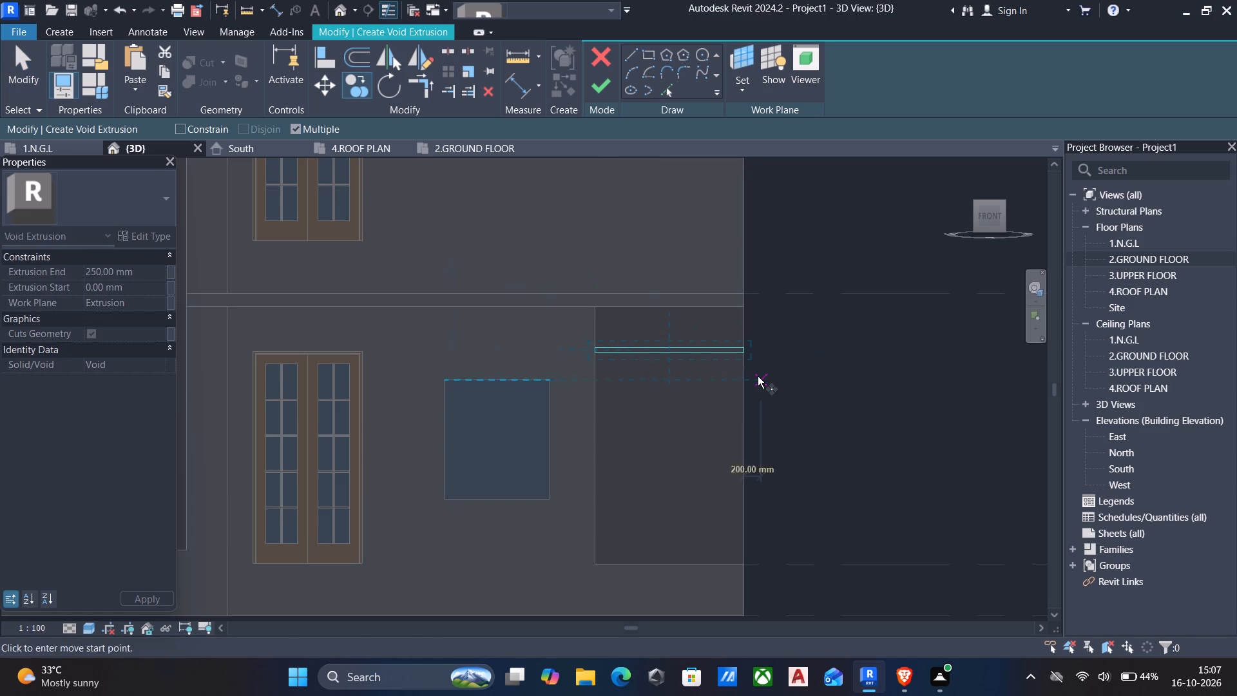
pyautogui.scroll(4, 756, 376)
pyautogui.click(733, 327)
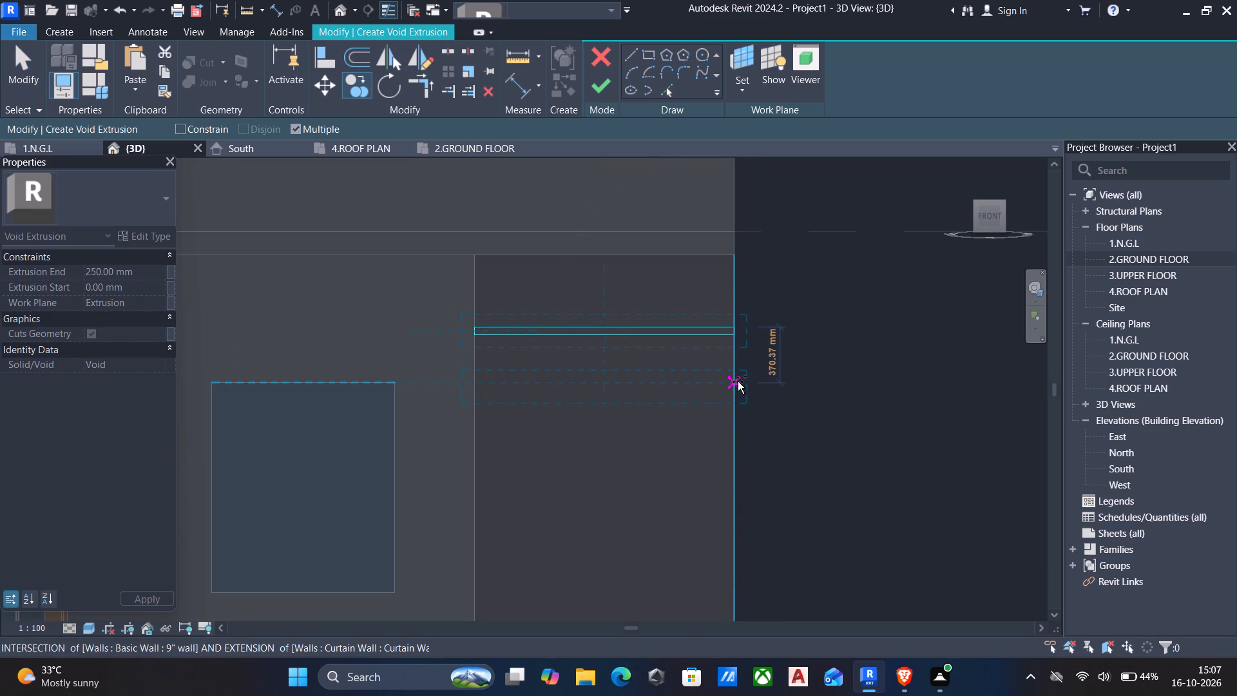
pyautogui.moveTo(737, 391); pyautogui.dragTo(721, 441)
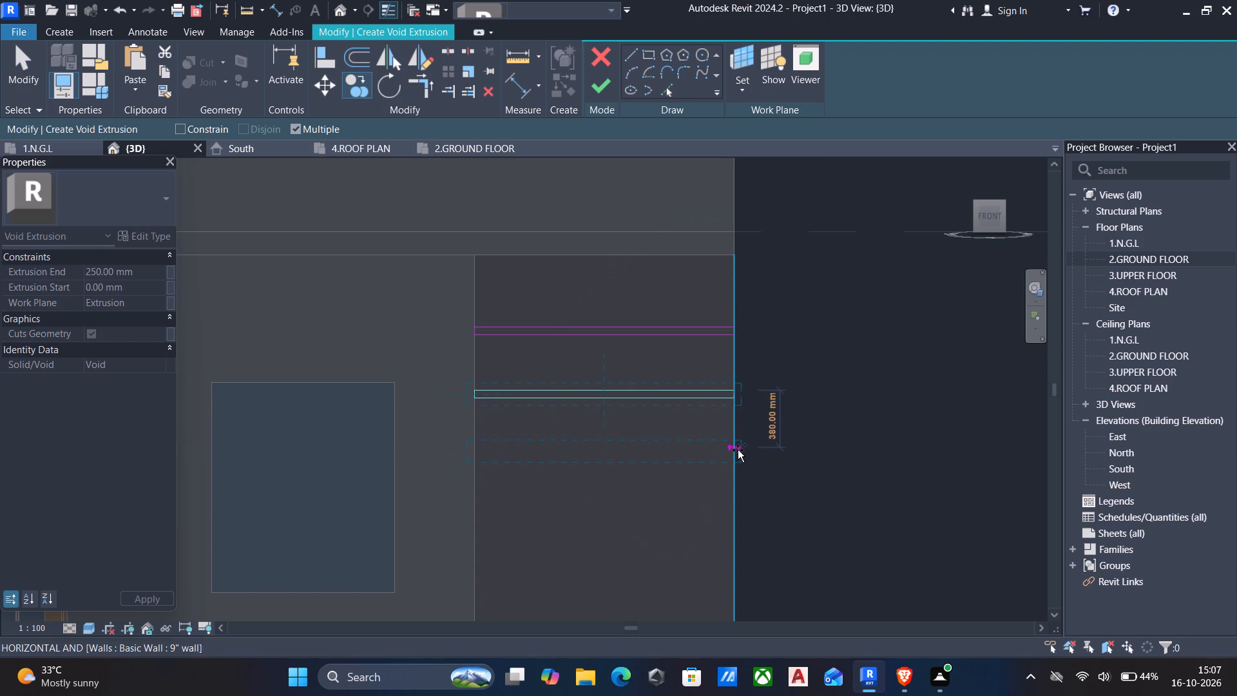
pyautogui.click(738, 450)
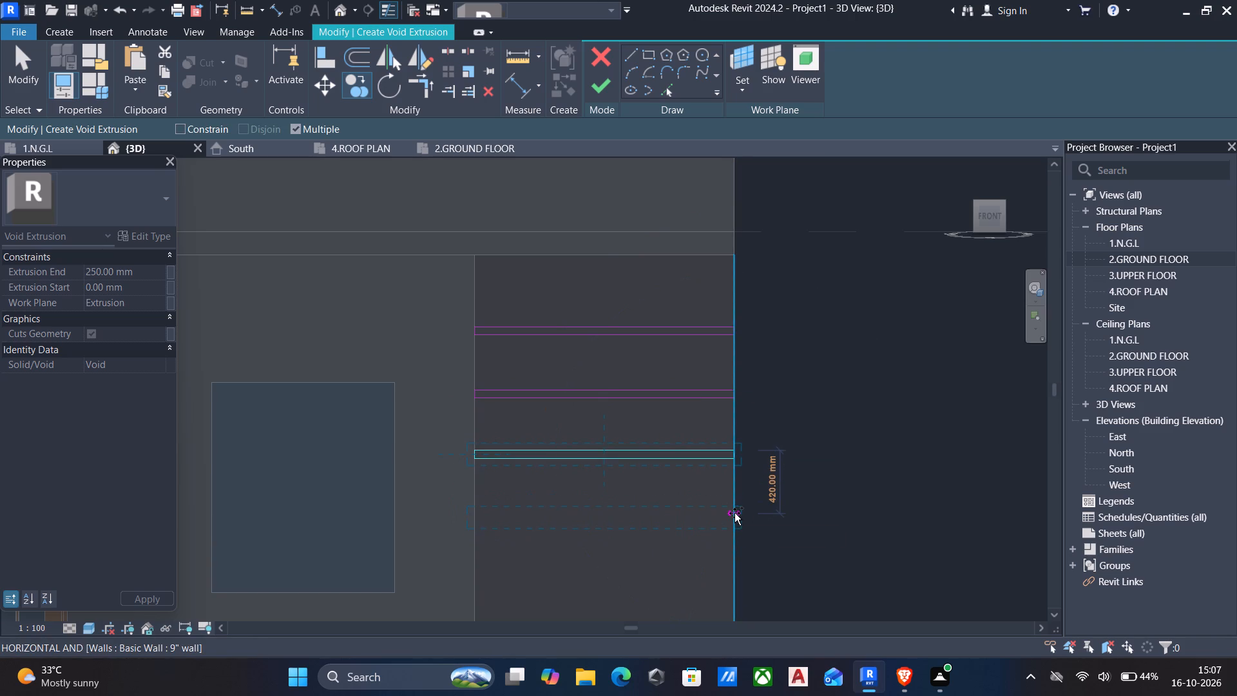
pyautogui.click(734, 513)
pyautogui.moveTo(734, 513); pyautogui.dragTo(718, 386, button='middle')
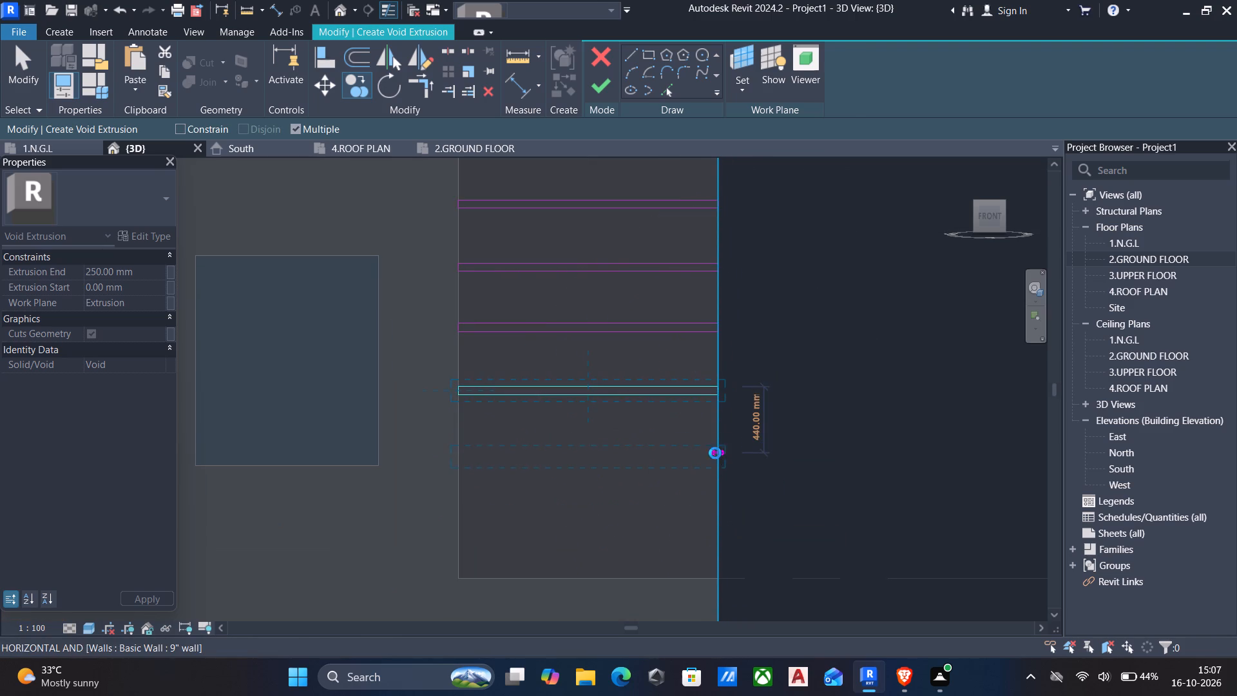
pyautogui.click(715, 453)
pyautogui.click(715, 522)
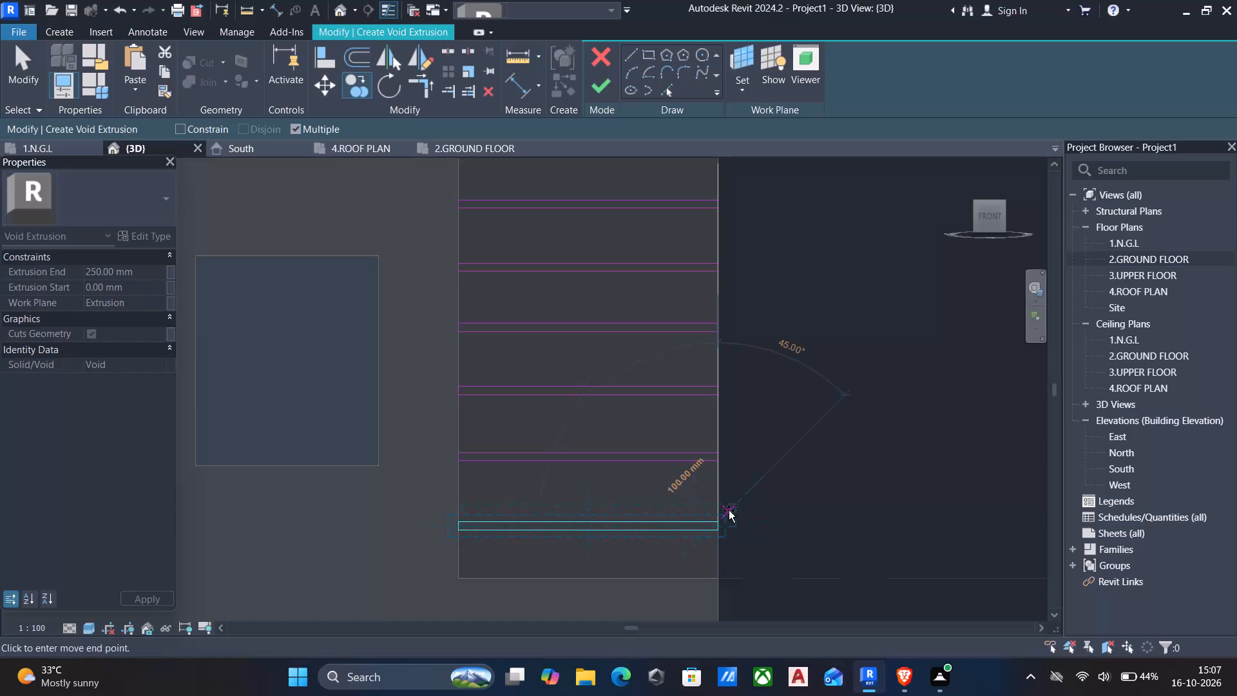
pyautogui.press('Escape')
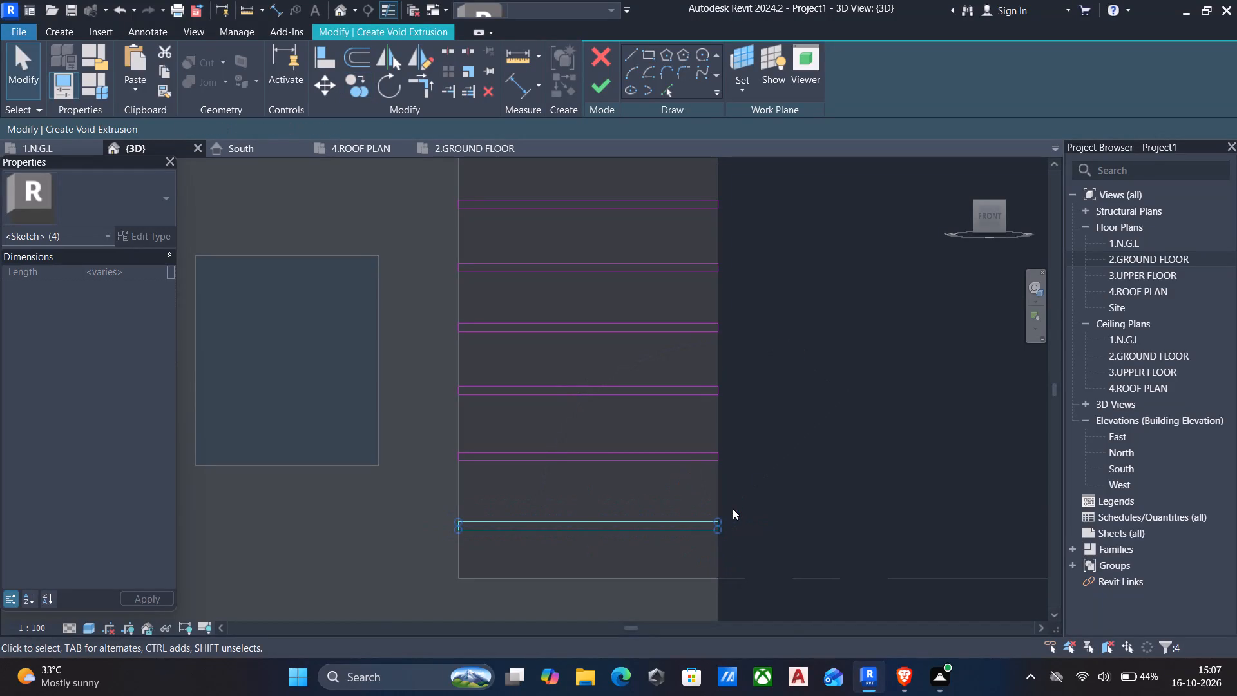
pyautogui.press('Escape')
pyautogui.scroll(-2, 671, 447)
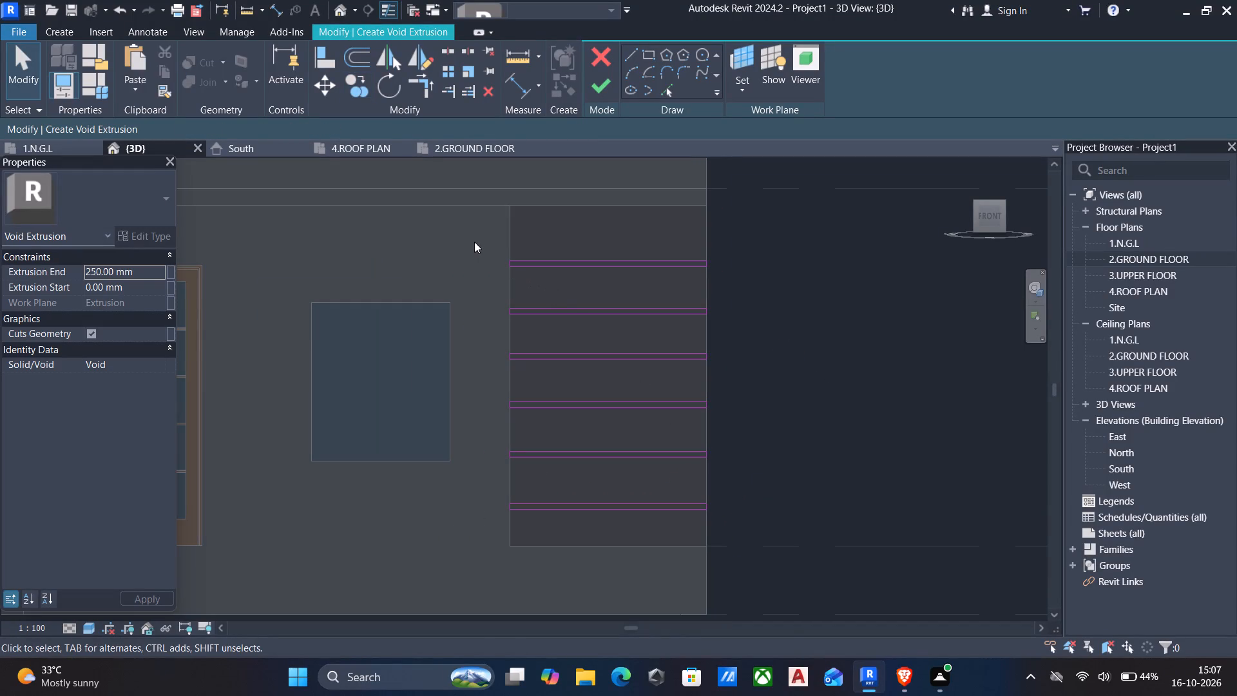
pyautogui.click(599, 91)
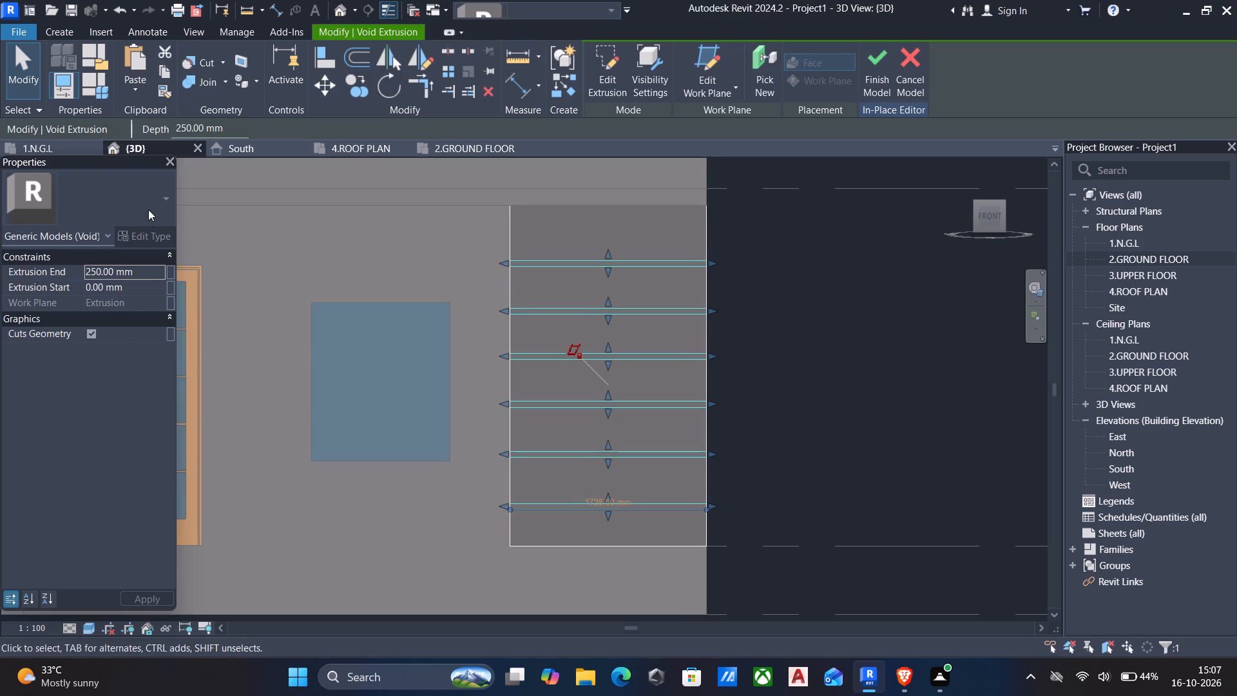
# Set the void extrusion's end to 2" and finish the in-place model.
pyautogui.click(159, 274)
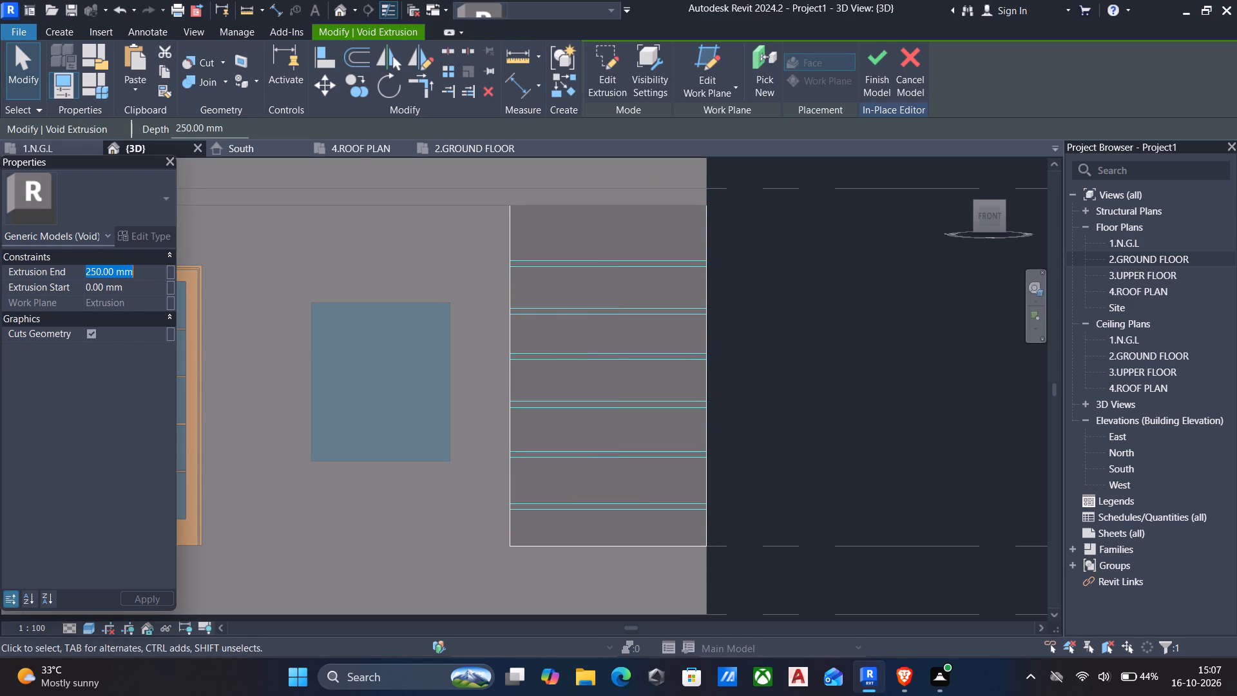
pyautogui.press('2')
pyautogui.hotkey('shift', '"')
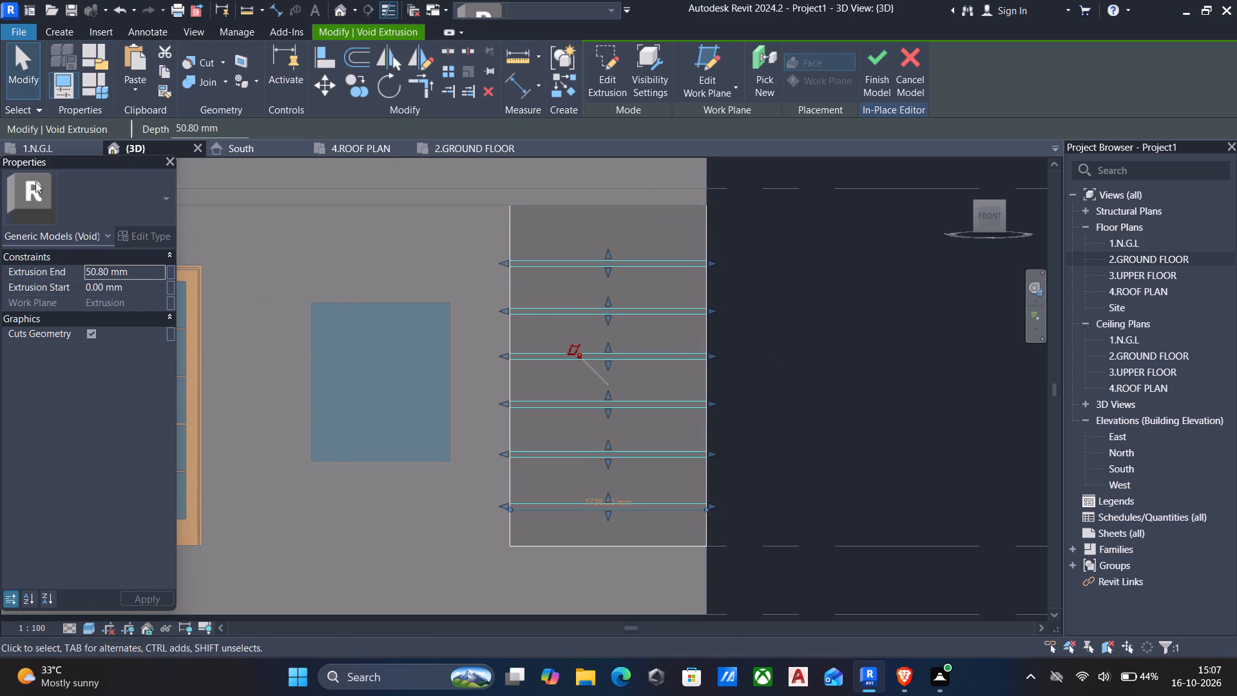
pyautogui.click(867, 59)
# Examine the grooved corner panel and the neighbouring window features from an oblique angle.
pyautogui.scroll(-1, 775, 353)
pyautogui.keyDown('shift'); pyautogui.moveTo(772, 357); pyautogui.dragTo(753, 362, button='middle'); pyautogui.keyUp('shift')
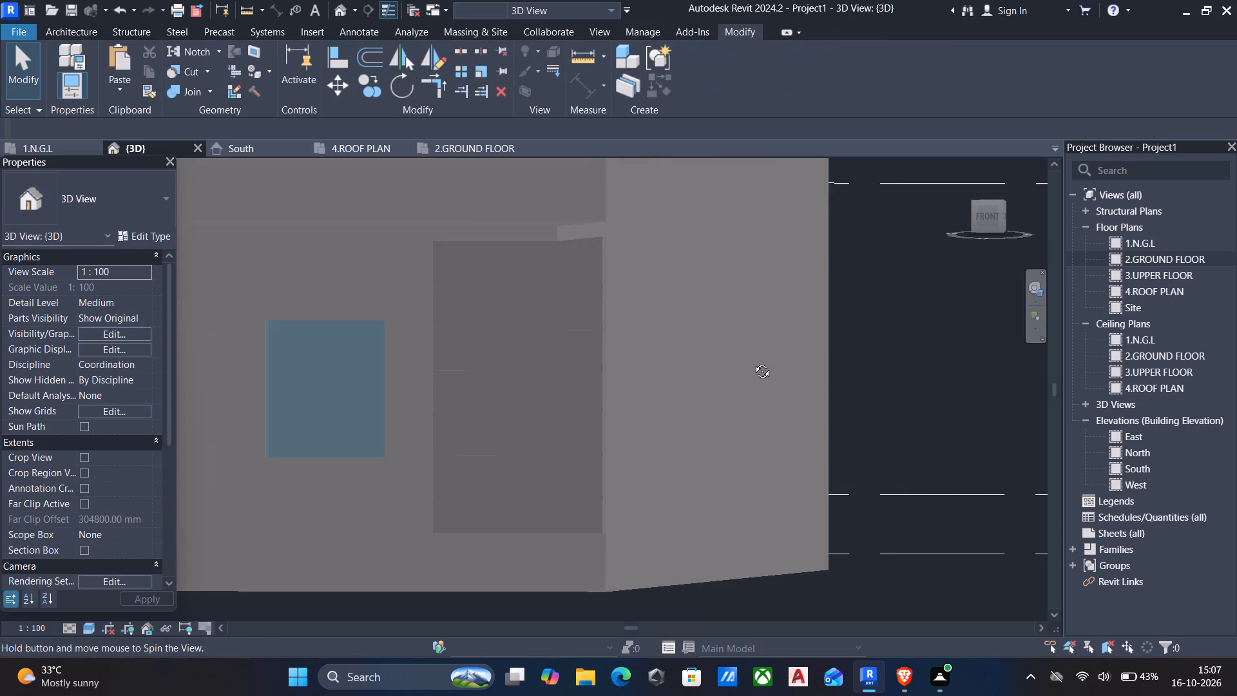
pyautogui.keyDown('shift'); pyautogui.moveTo(753, 362); pyautogui.dragTo(749, 378, button='middle'); pyautogui.keyUp('shift')
pyautogui.moveTo(644, 379); pyautogui.dragTo(854, 313, button='middle')
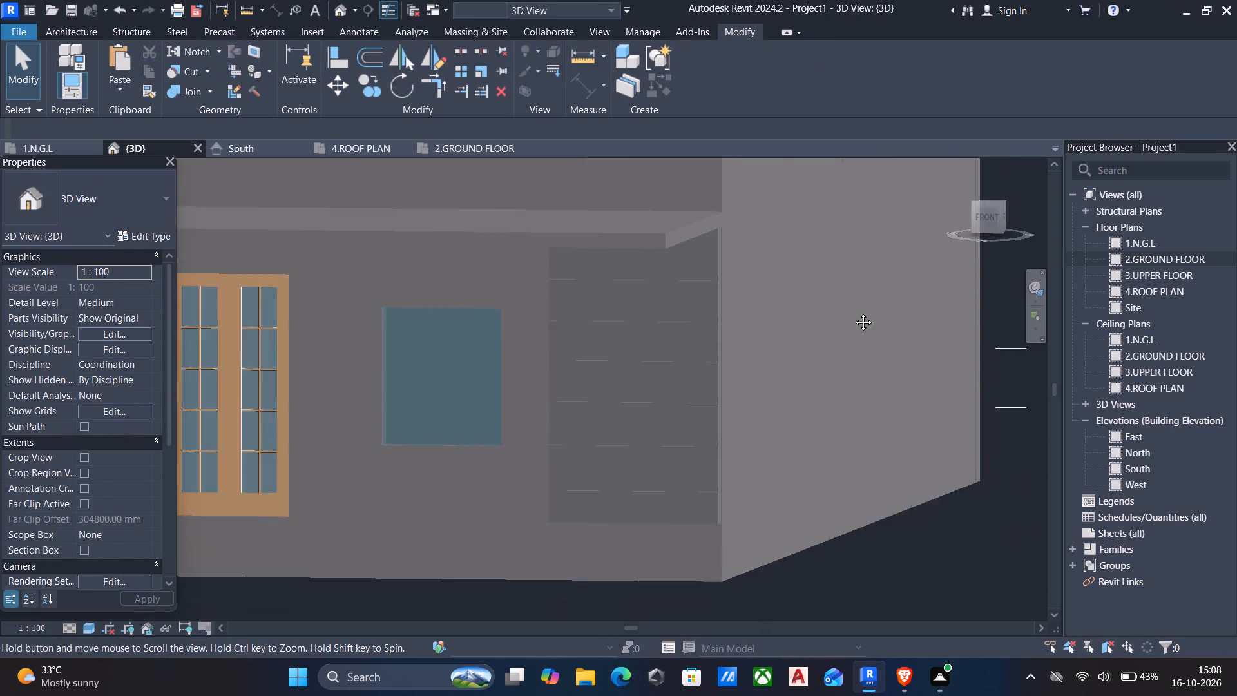
pyautogui.moveTo(854, 313); pyautogui.dragTo(1017, 309, button='middle')
pyautogui.scroll(-1, 1017, 309)
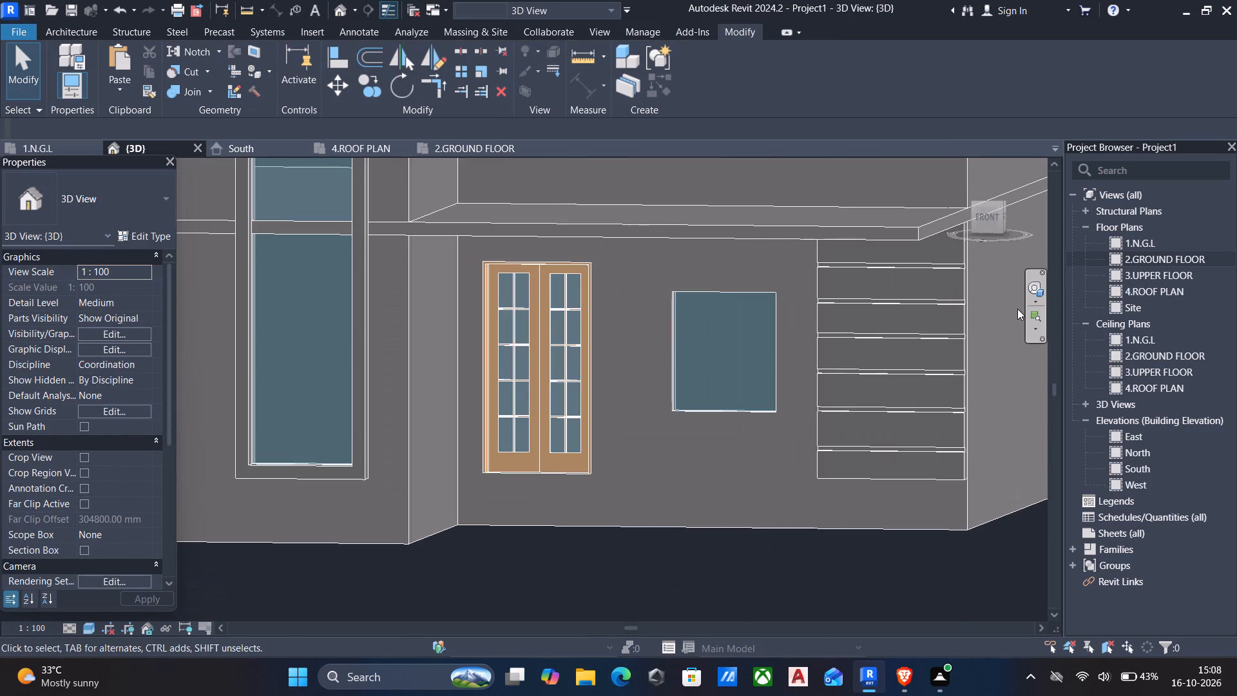
pyautogui.scroll(-1, 915, 341)
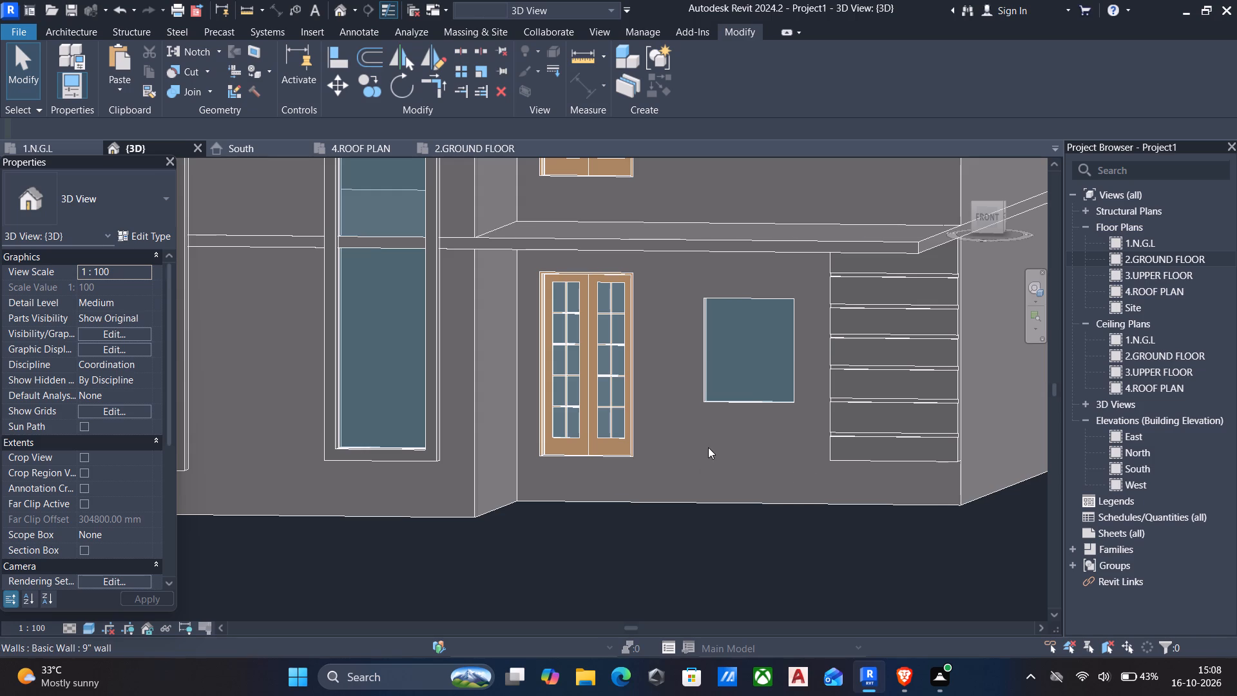
# Reopen the facade's in-place generic model for editing and begin a solid extrusion with the front wall's face as work plane.
pyautogui.click(436, 456)
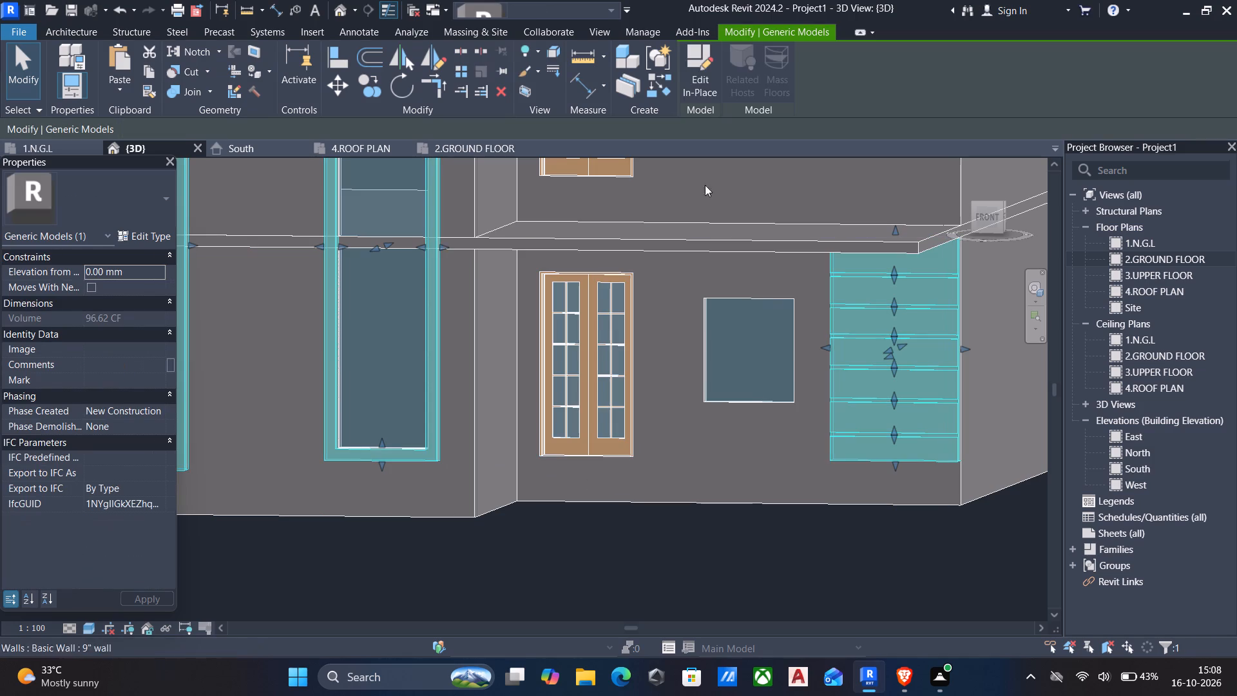
pyautogui.click(705, 62)
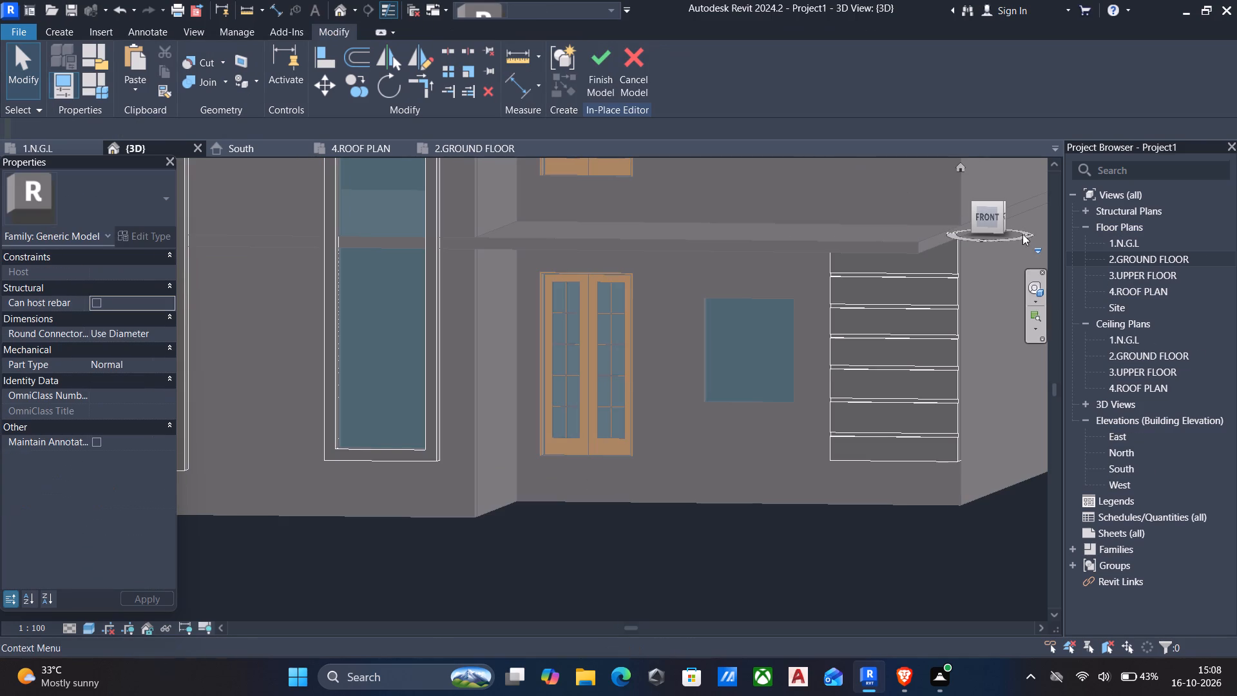
pyautogui.click(992, 211)
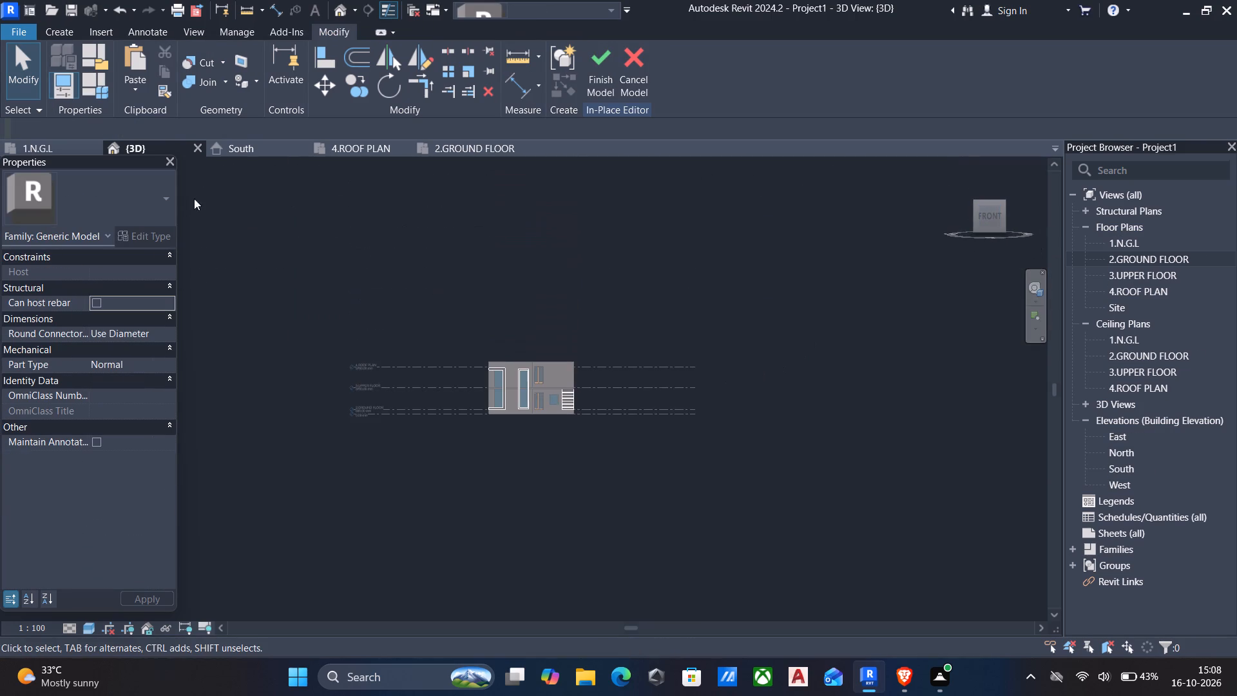
pyautogui.click(61, 34)
pyautogui.click(149, 55)
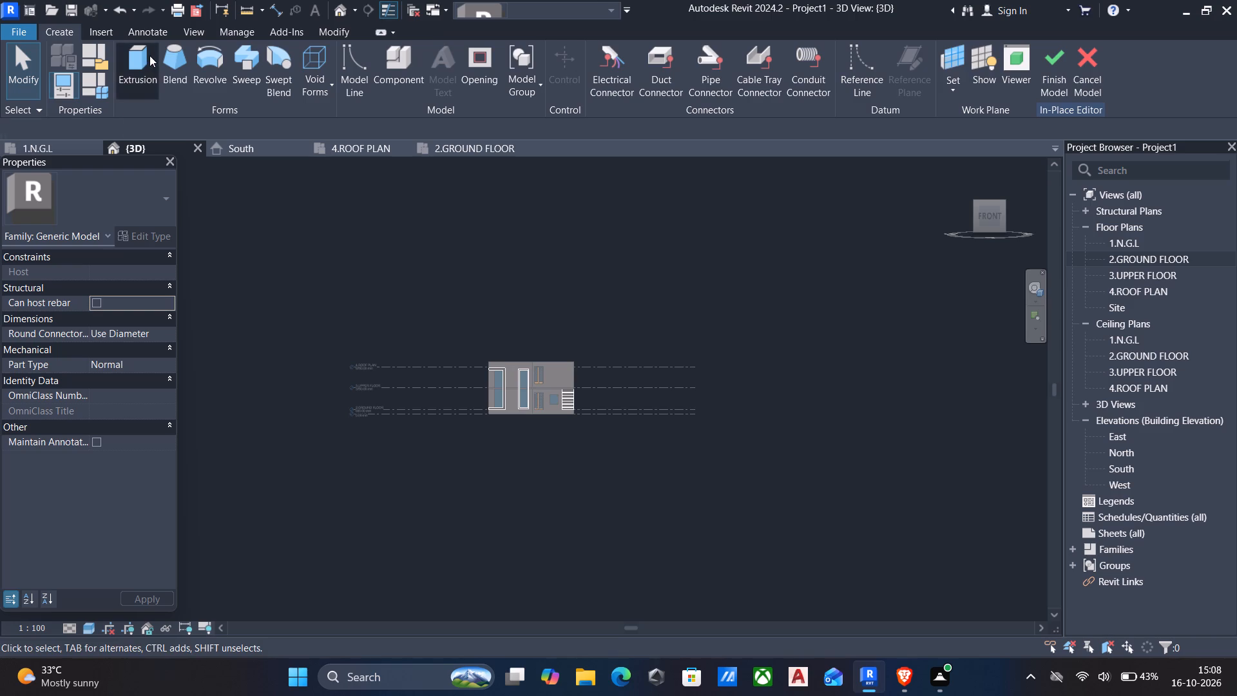
pyautogui.click(749, 90)
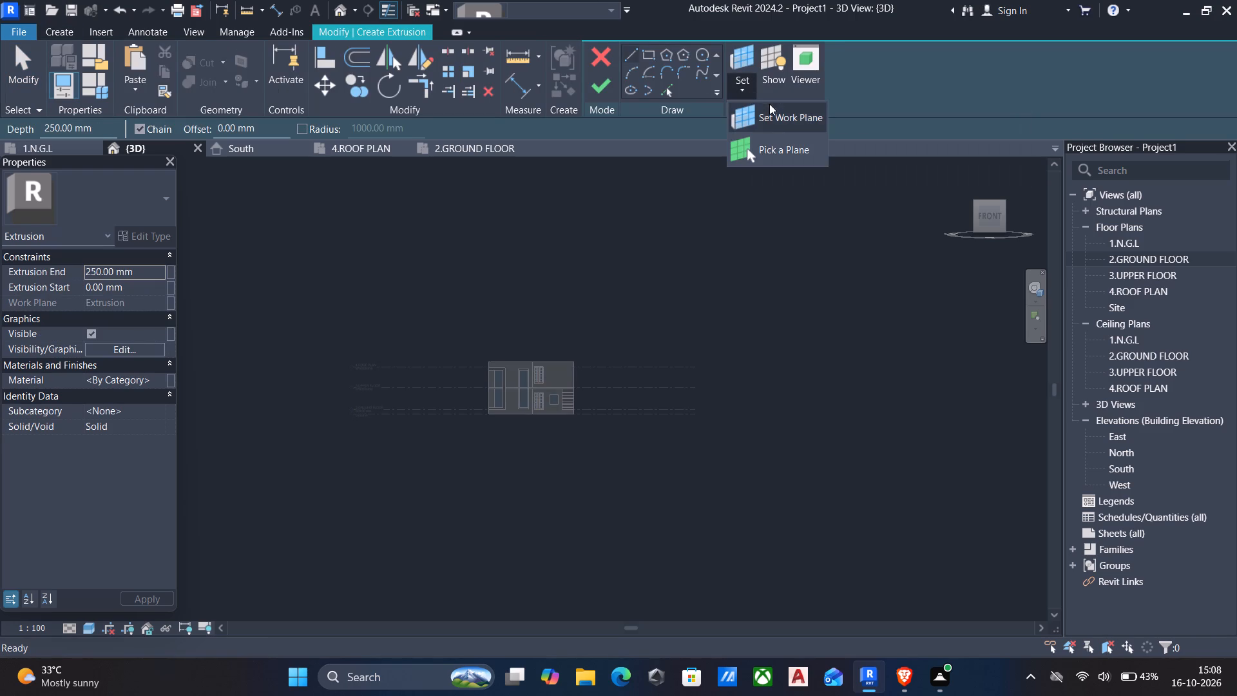
pyautogui.click(772, 144)
pyautogui.scroll(-1, 606, 343)
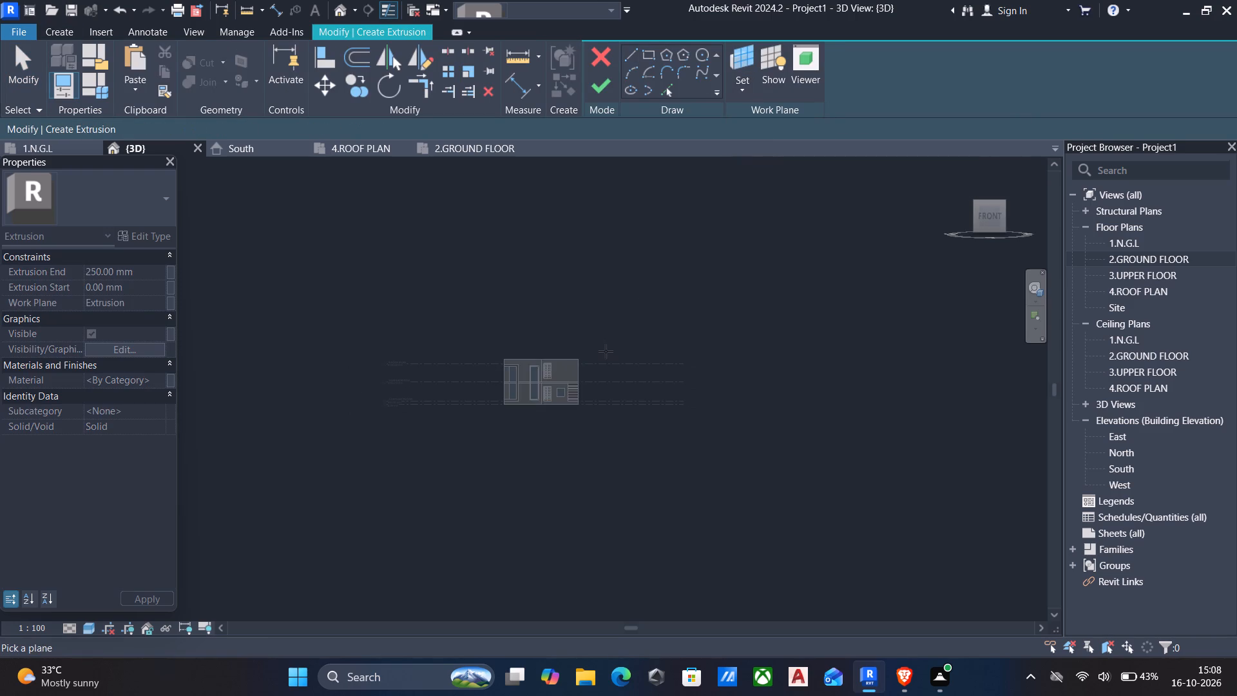
pyautogui.scroll(3, 550, 350)
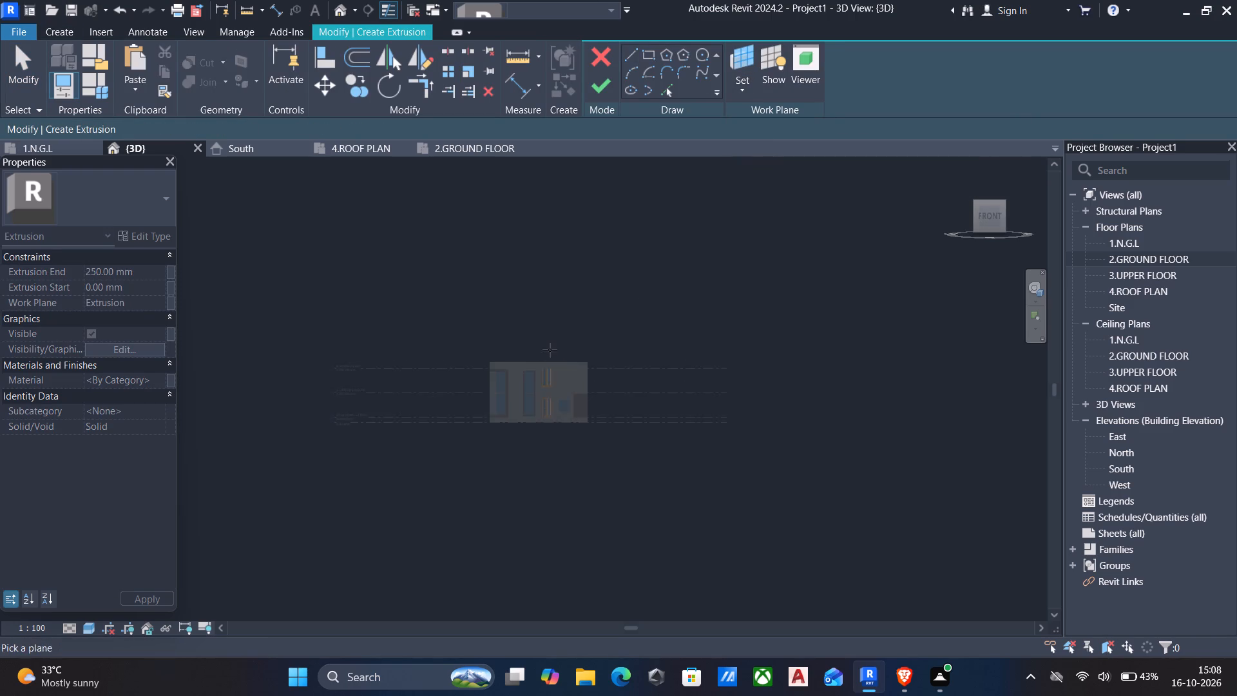
pyautogui.scroll(8, 533, 381)
pyautogui.click(532, 337)
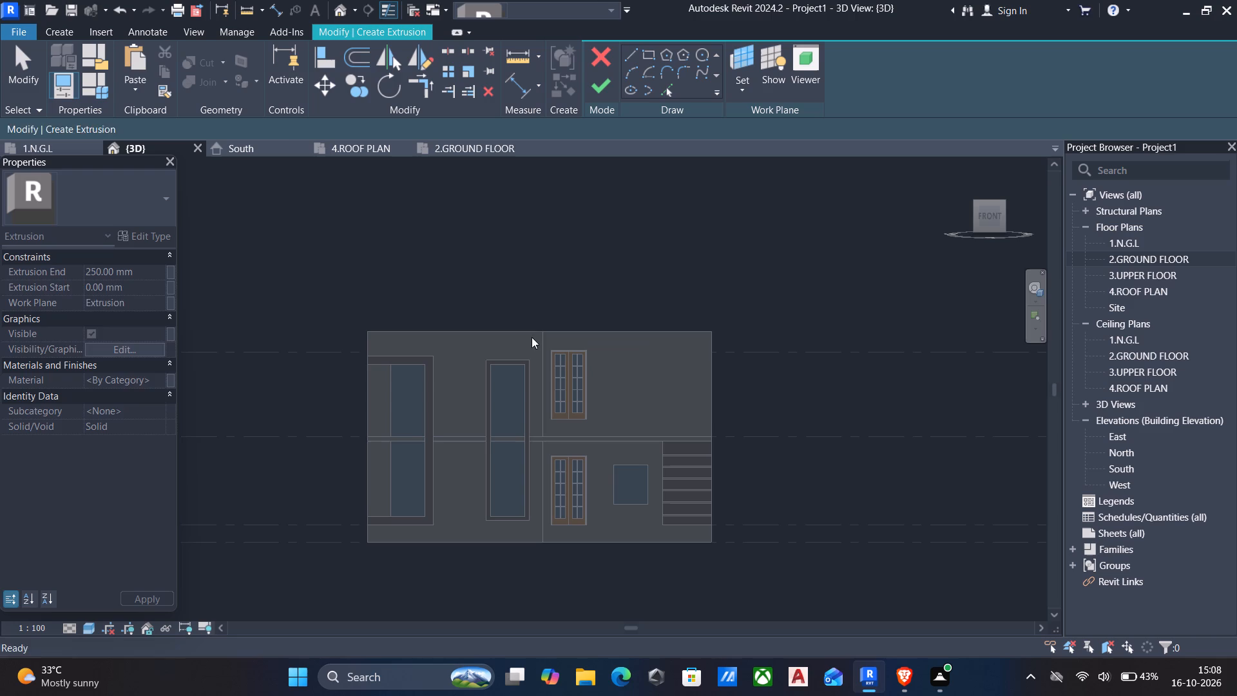
# Sketch a rectangle about 6007 by 3750 mm around the upper-floor bay containing the double door, from the wall top to the upper-floor level.
pyautogui.click(647, 55)
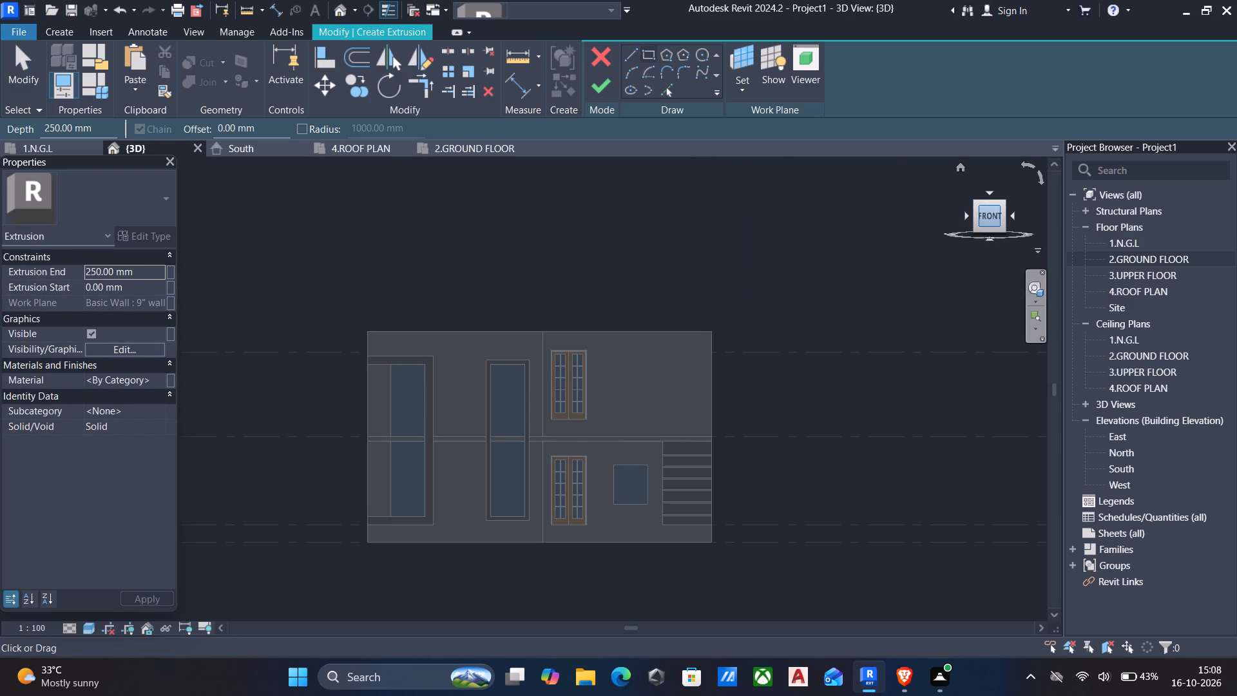
pyautogui.click(992, 218)
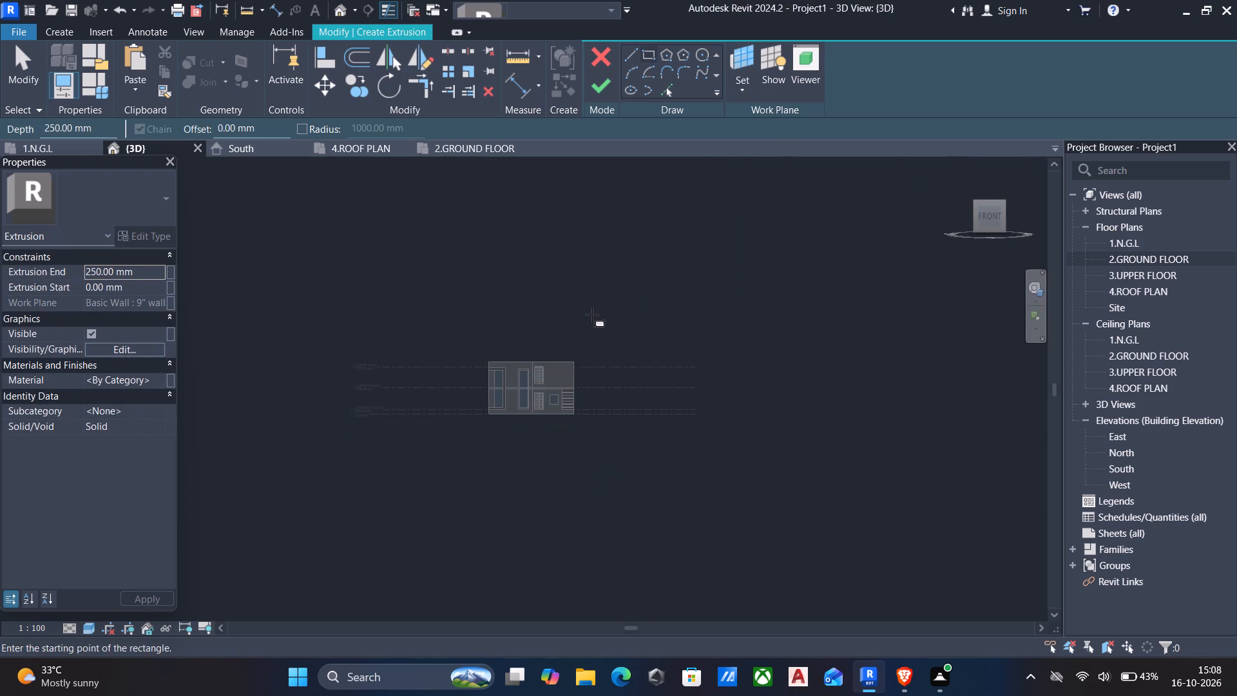
pyautogui.scroll(5, 592, 314)
pyautogui.scroll(5, 491, 424)
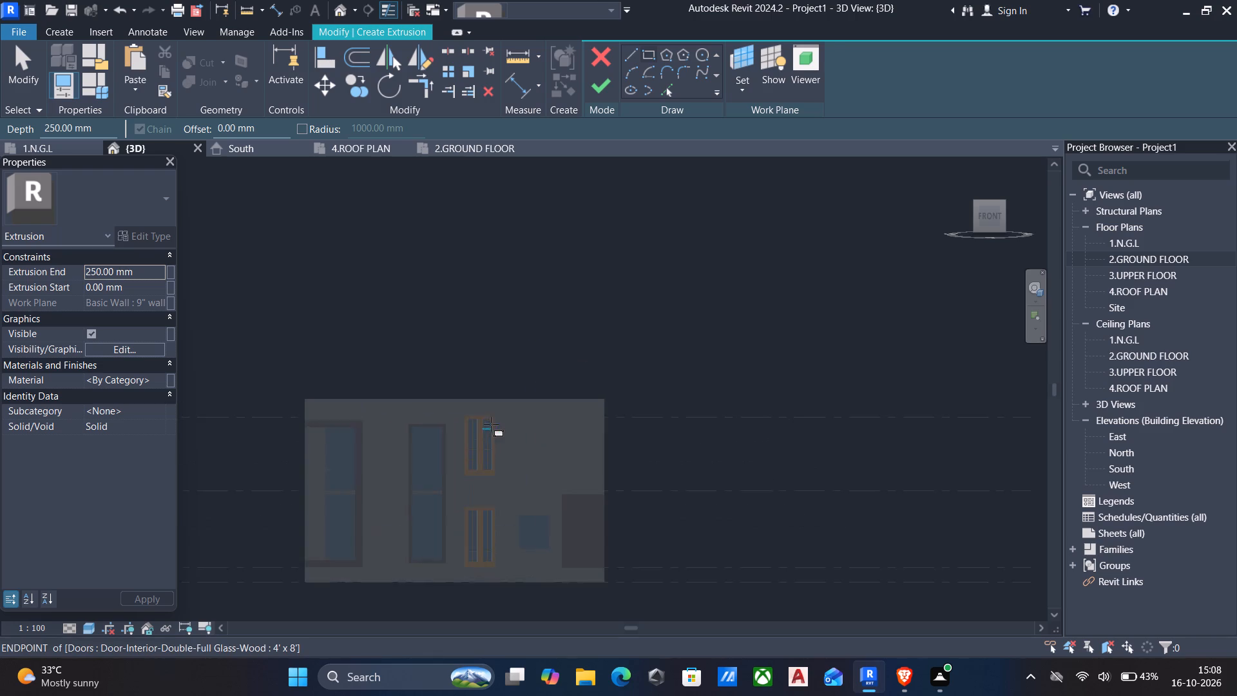
pyautogui.scroll(4, 482, 428)
pyautogui.click(430, 369)
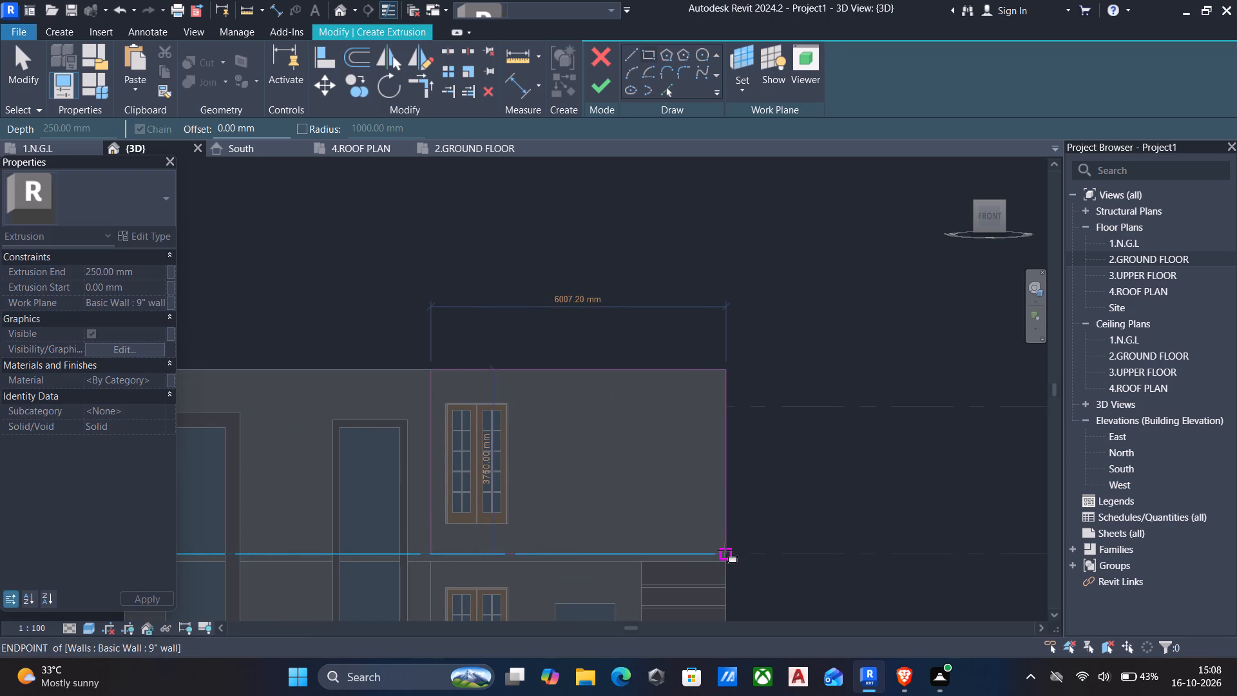
pyautogui.click(725, 550)
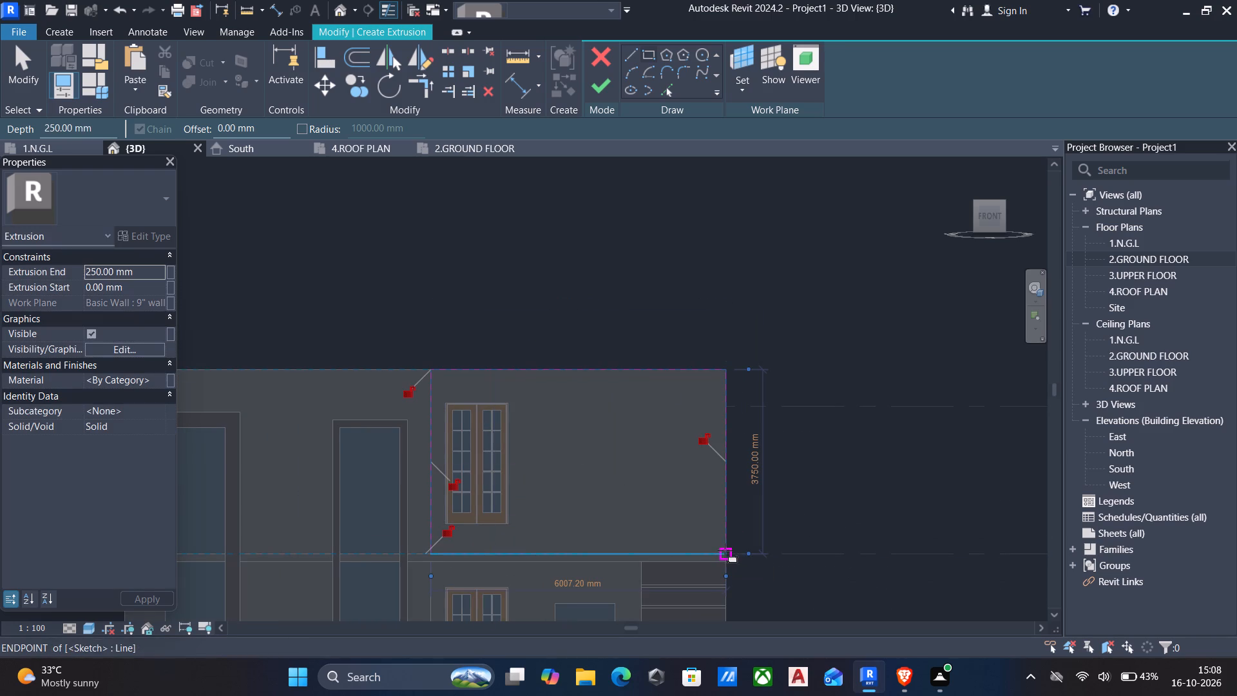
pyautogui.press('Escape')
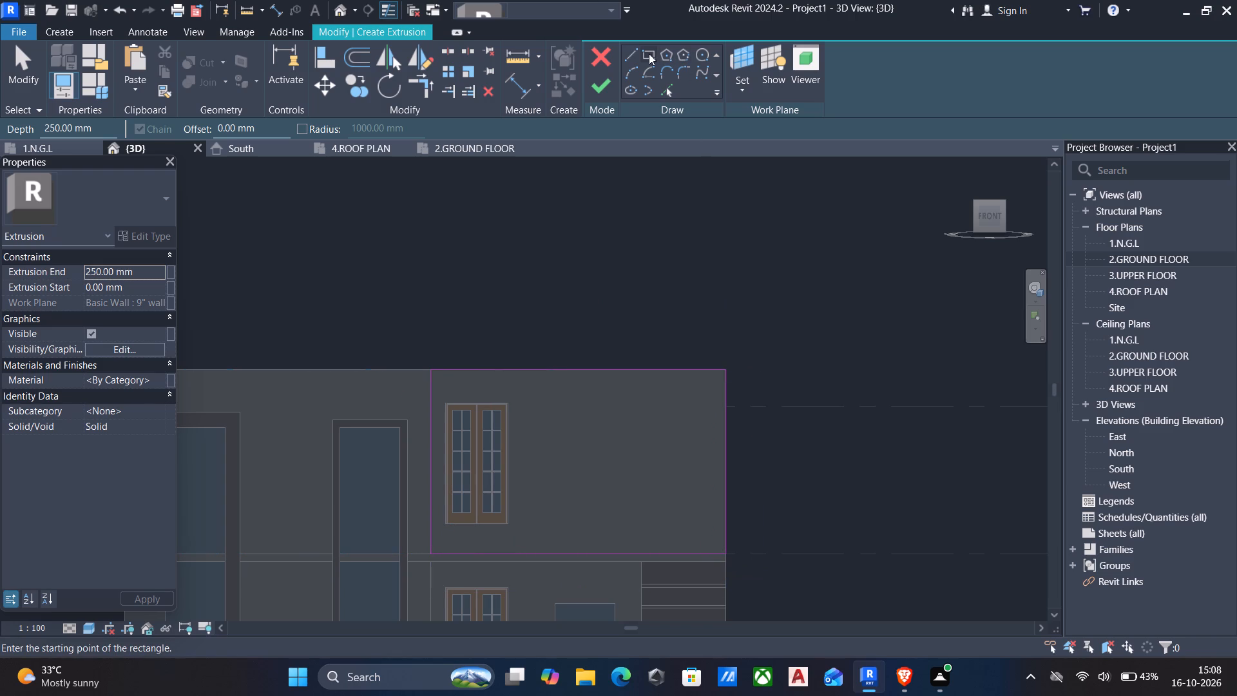
# Sketch a second rectangle offset 1' inside the first and finish the 250 mm deep frame extrusion.
pyautogui.moveTo(282, 128); pyautogui.dragTo(0, 99)
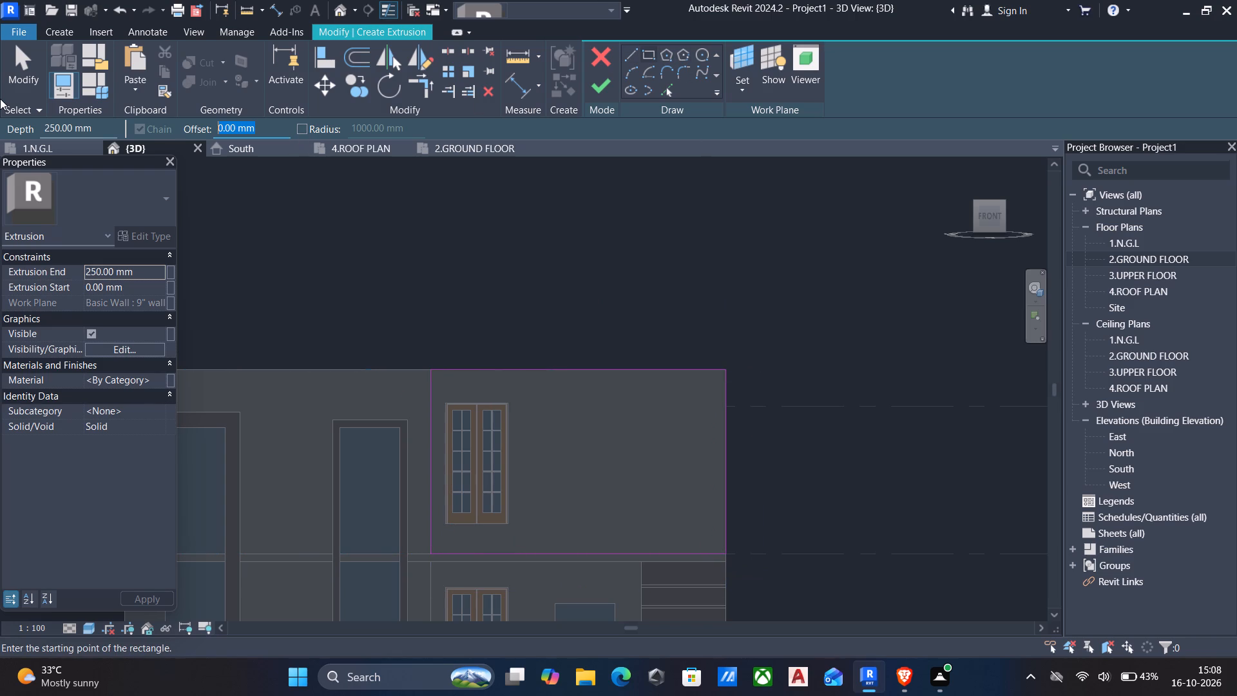
pyautogui.write("1'")
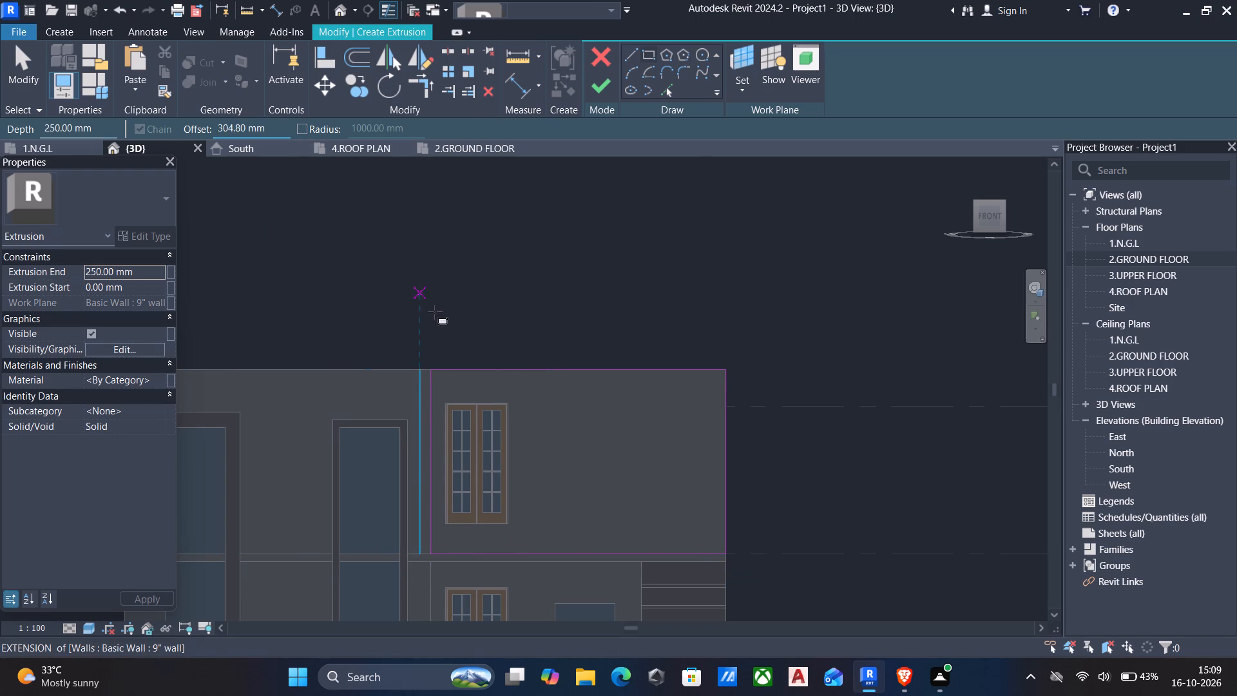
pyautogui.scroll(3, 428, 376)
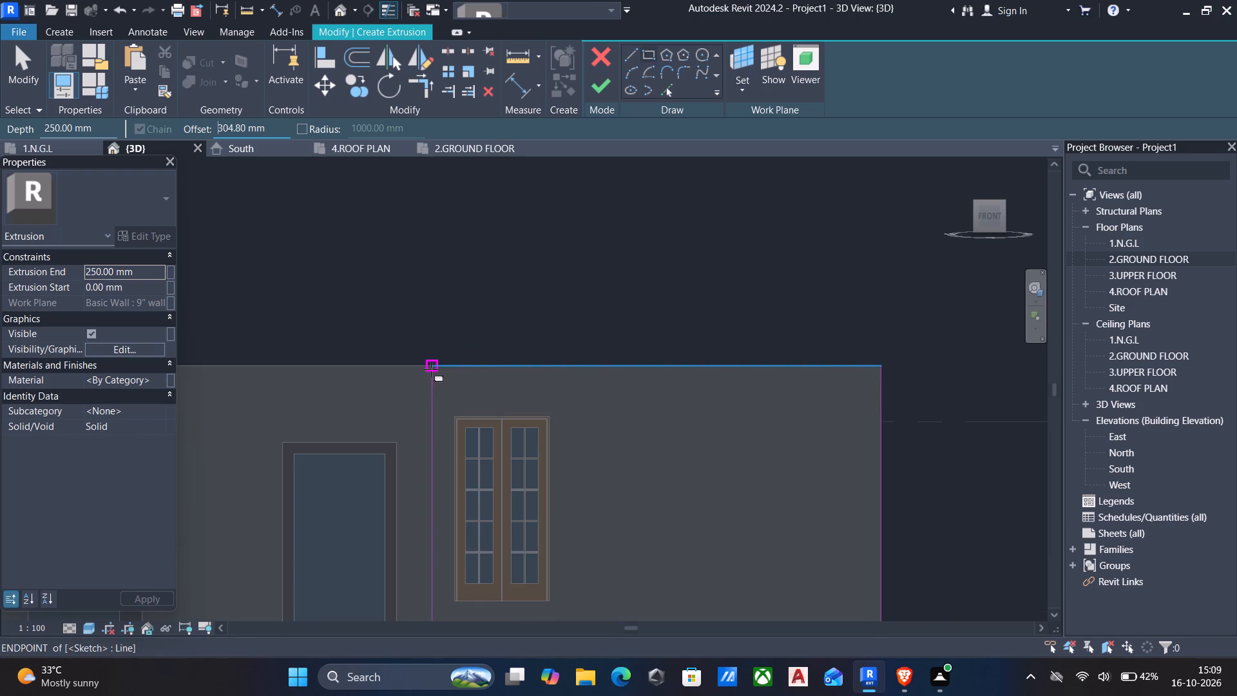
pyautogui.click(432, 366)
pyautogui.moveTo(776, 510); pyautogui.dragTo(772, 416, button='middle')
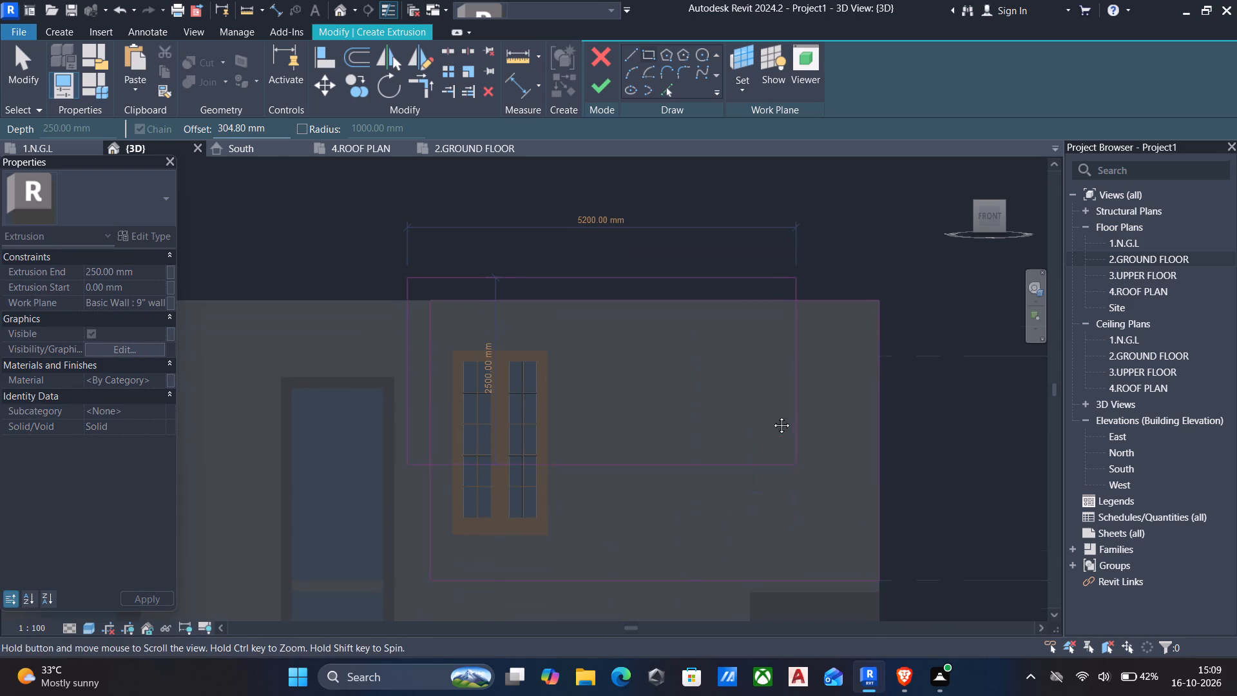
pyautogui.moveTo(772, 416); pyautogui.dragTo(772, 414, button='middle')
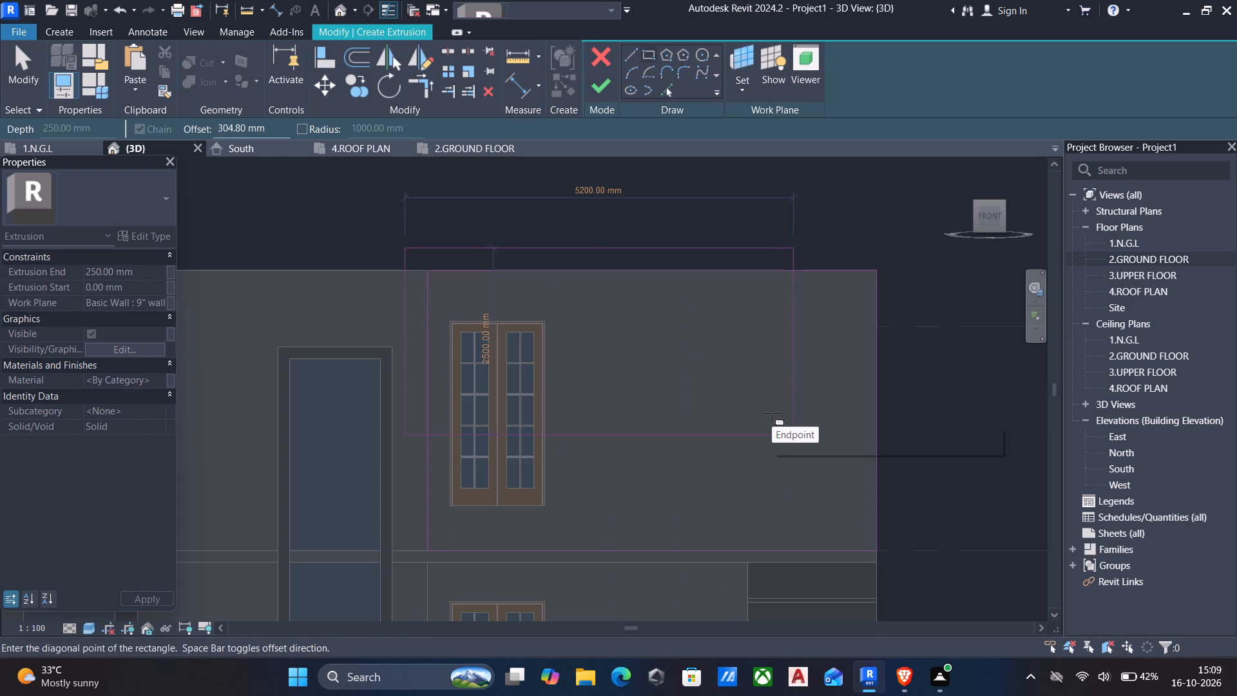
pyautogui.press('space')
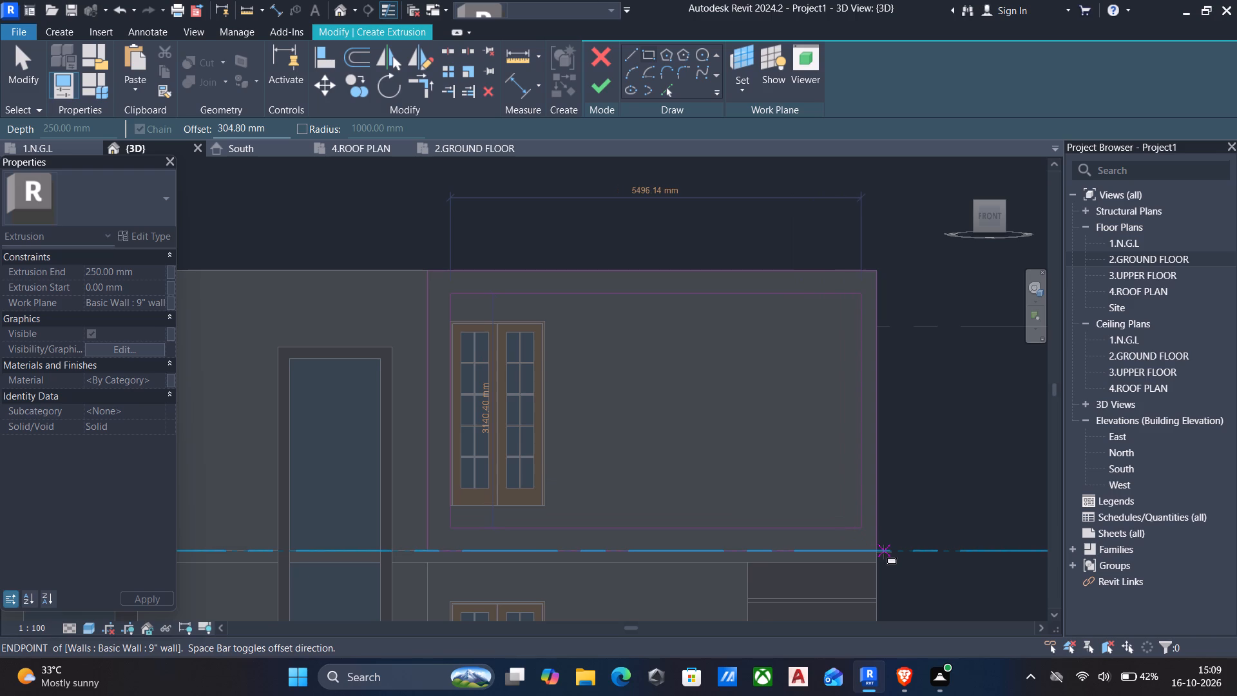
pyautogui.scroll(3, 884, 552)
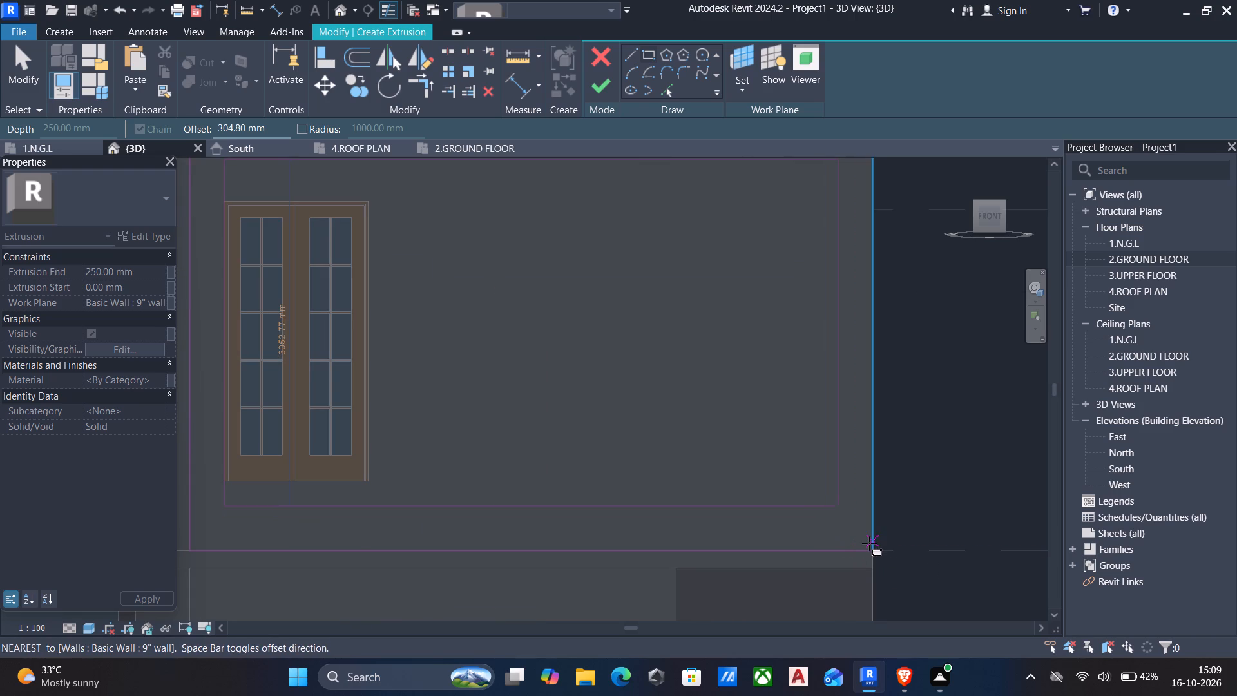
pyautogui.click(870, 548)
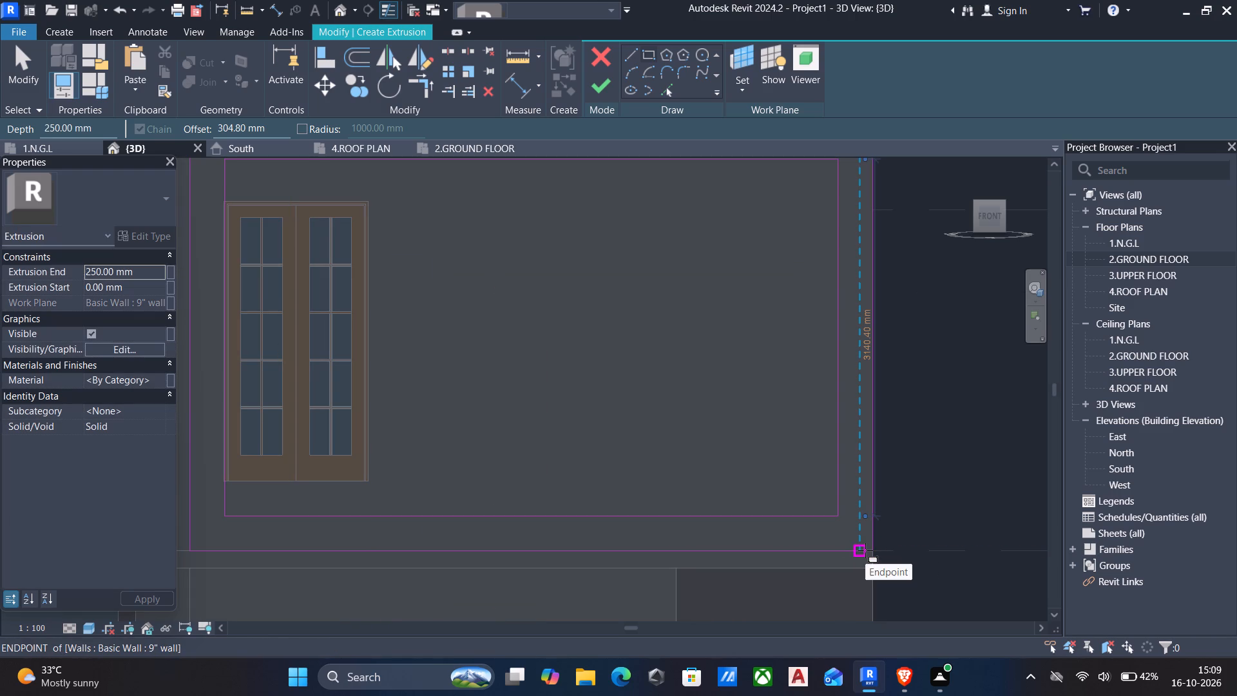
pyautogui.press('Escape')
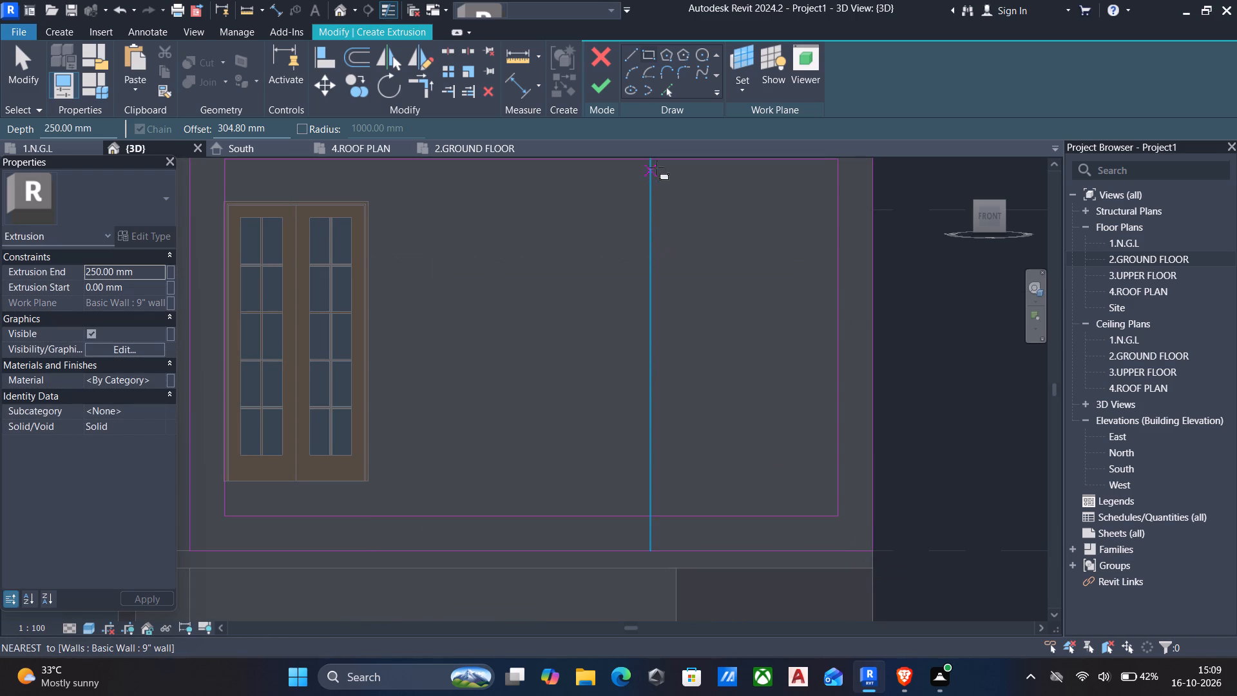
pyautogui.click(600, 83)
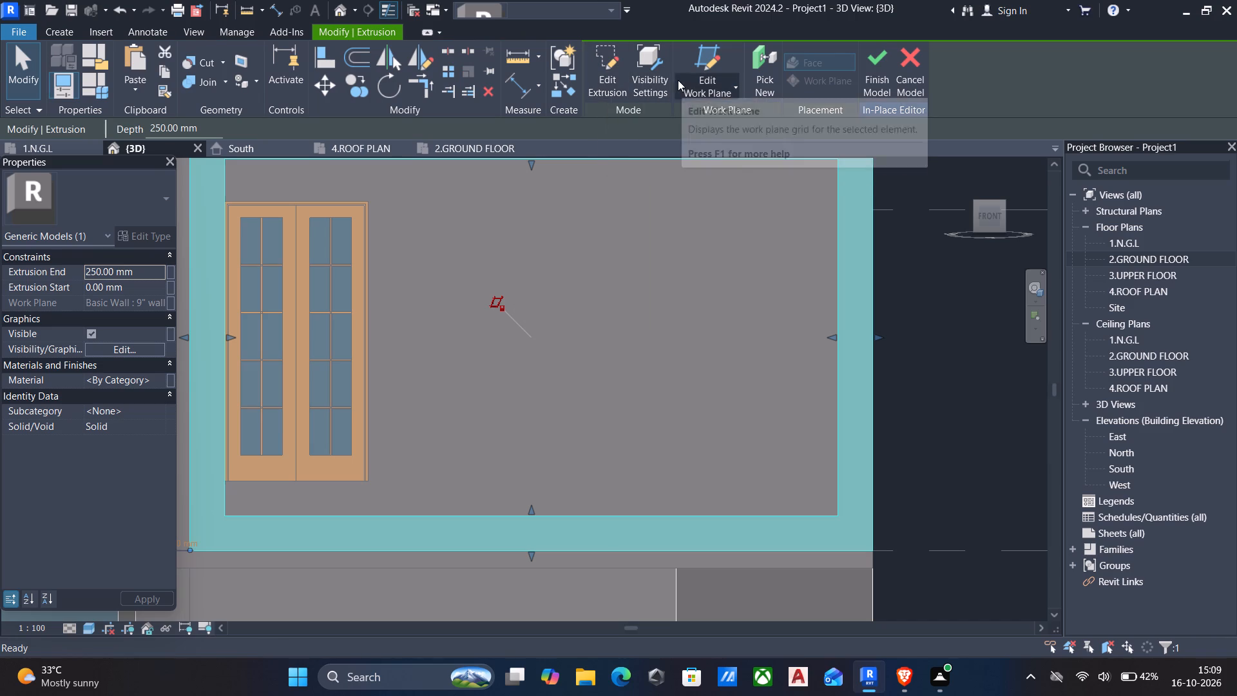
# Thicken the upper-floor frame's bottom and top bands by moving the opening's lower edge up and its upper edge down.
pyautogui.scroll(-3, 678, 95)
pyautogui.keyDown('shift'); pyautogui.moveTo(621, 166); pyautogui.dragTo(599, 172, button='middle'); pyautogui.keyUp('shift')
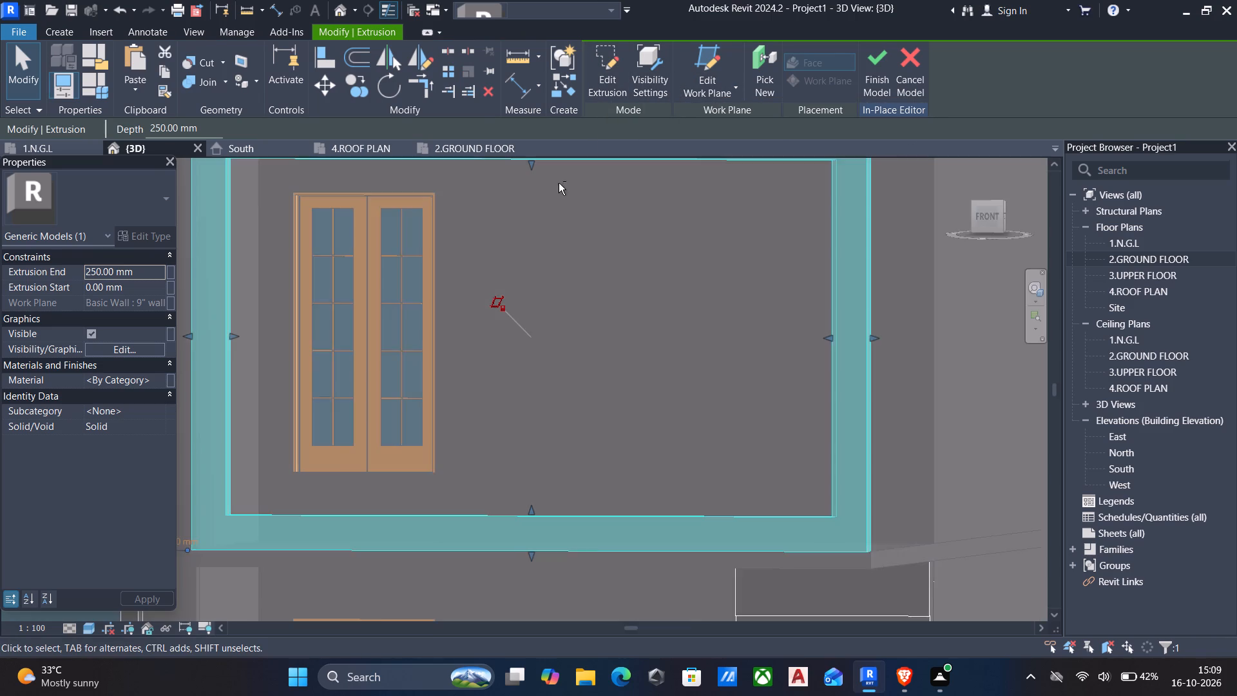
pyautogui.keyDown('shift'); pyautogui.scroll(-2, 564, 253); pyautogui.keyUp('shift')
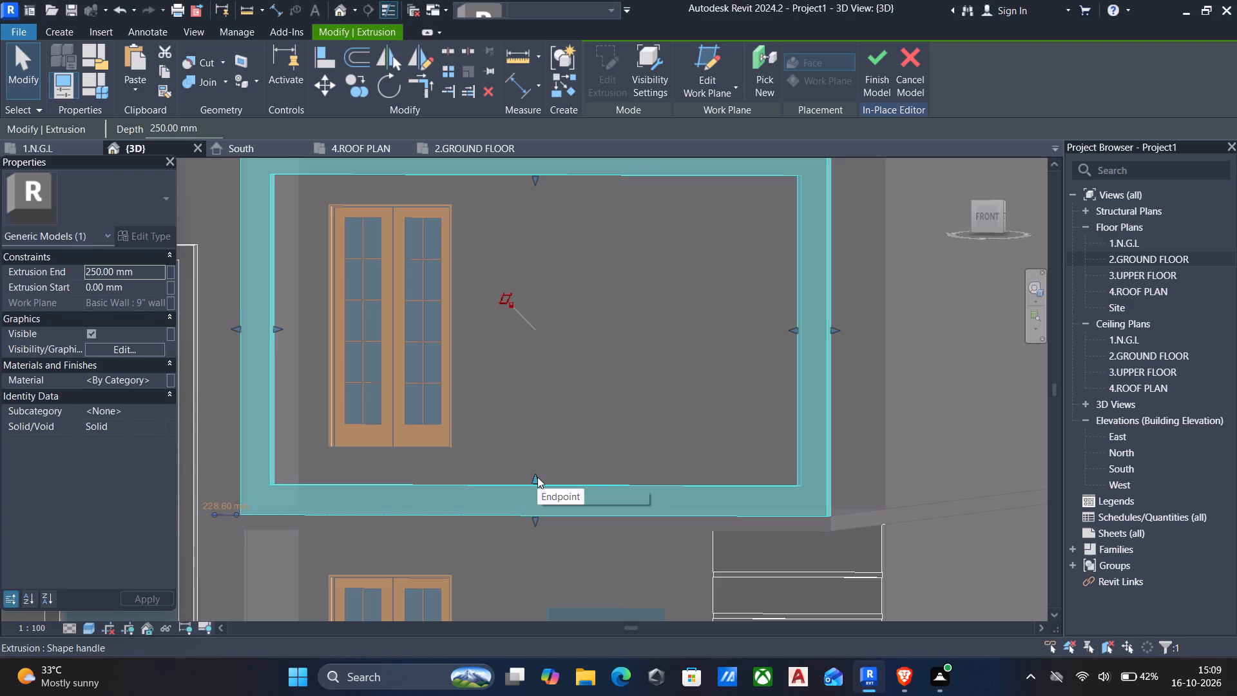
pyautogui.moveTo(537, 477); pyautogui.dragTo(541, 467)
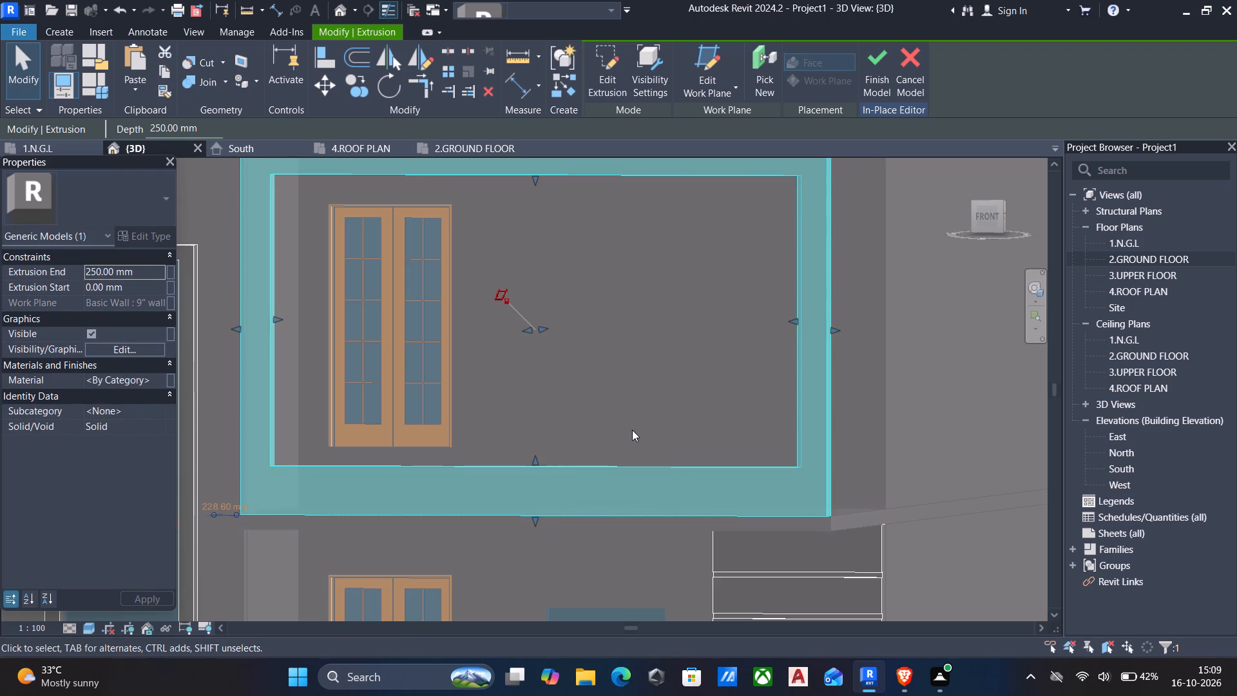
pyautogui.scroll(-2, 614, 400)
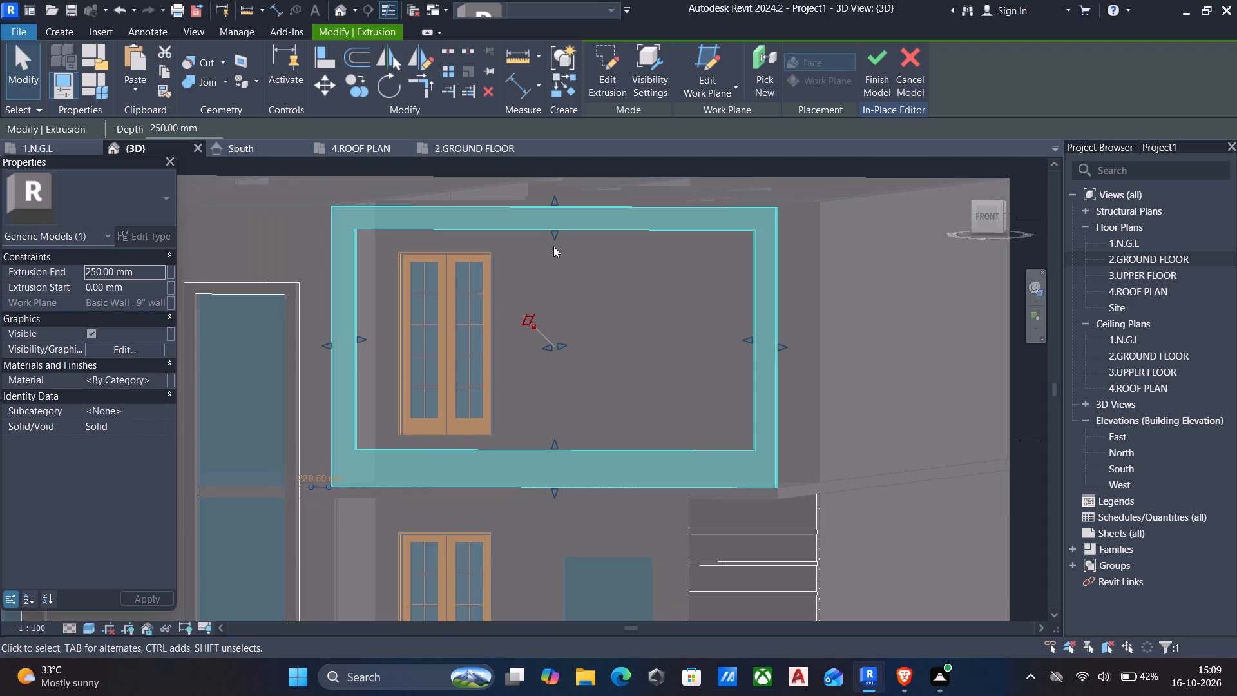
pyautogui.click(555, 241)
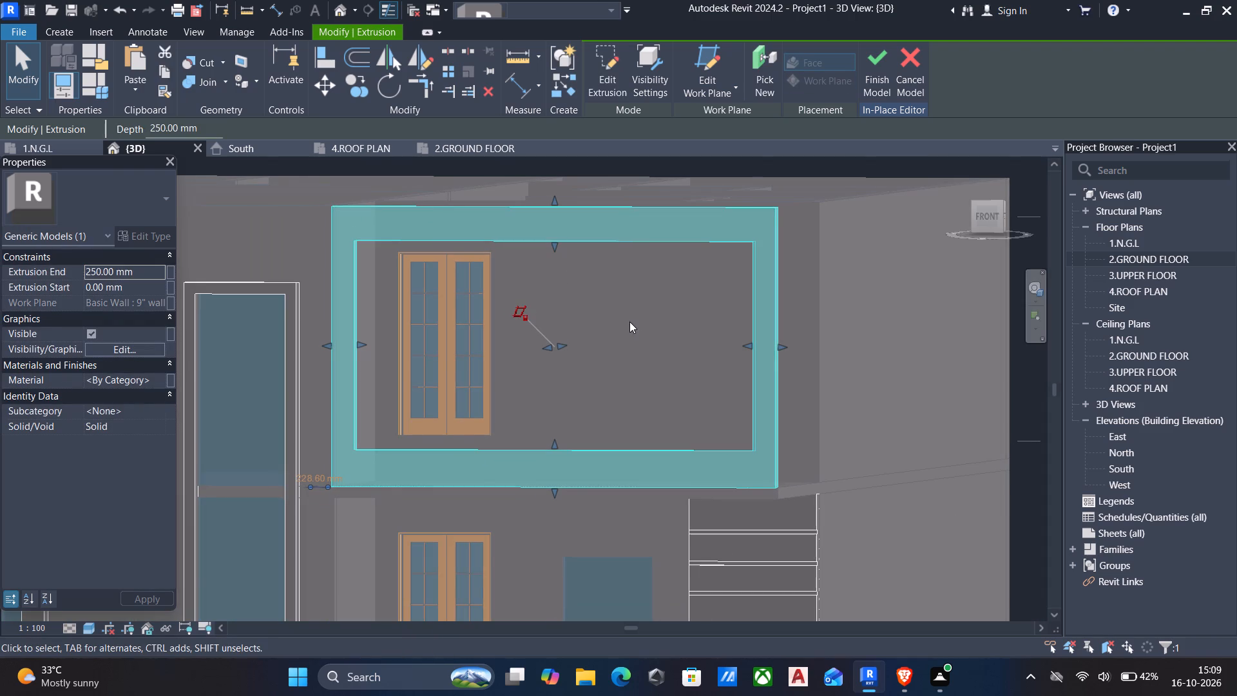
pyautogui.press('Escape')
# Begin a new solid extrusion and pick the building's long side wall face as its work plane.
pyautogui.scroll(-3, 803, 362)
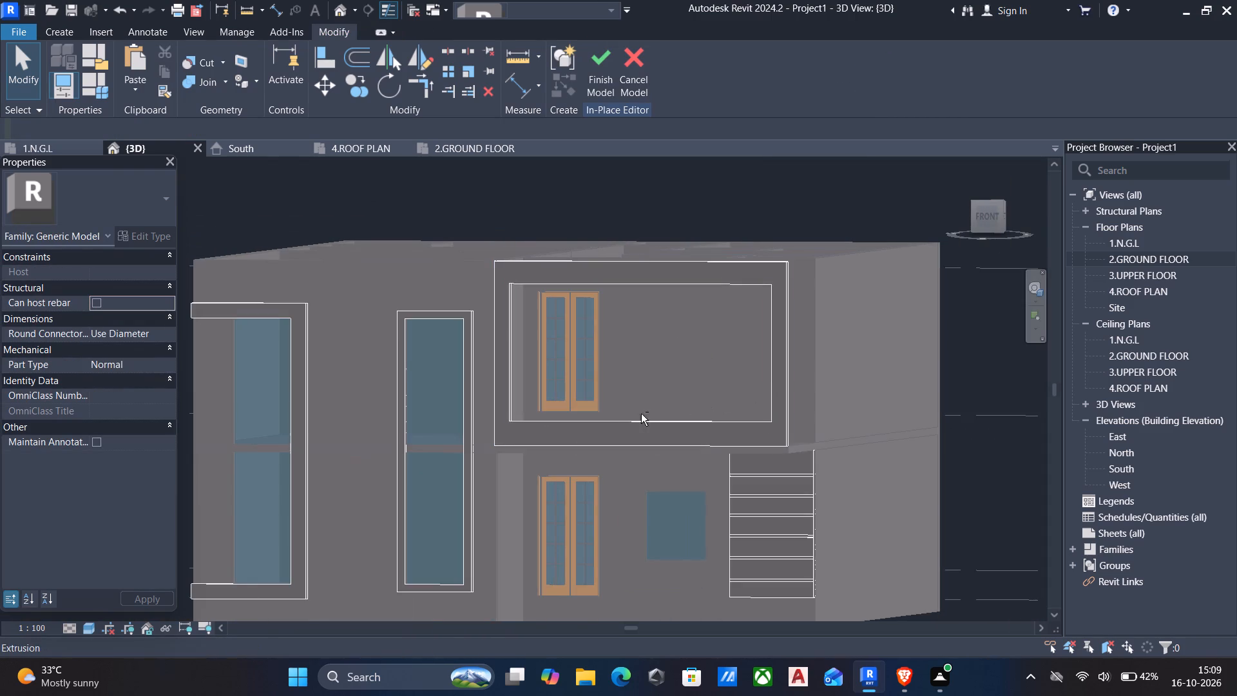
pyautogui.keyDown('shift'); pyautogui.scroll(-5, 641, 414); pyautogui.keyUp('shift')
pyautogui.keyDown('shift'); pyautogui.moveTo(638, 447); pyautogui.dragTo(521, 488, button='middle'); pyautogui.keyUp('shift')
pyautogui.keyDown('shift'); pyautogui.moveTo(543, 478); pyautogui.dragTo(499, 481, button='middle'); pyautogui.keyUp('shift')
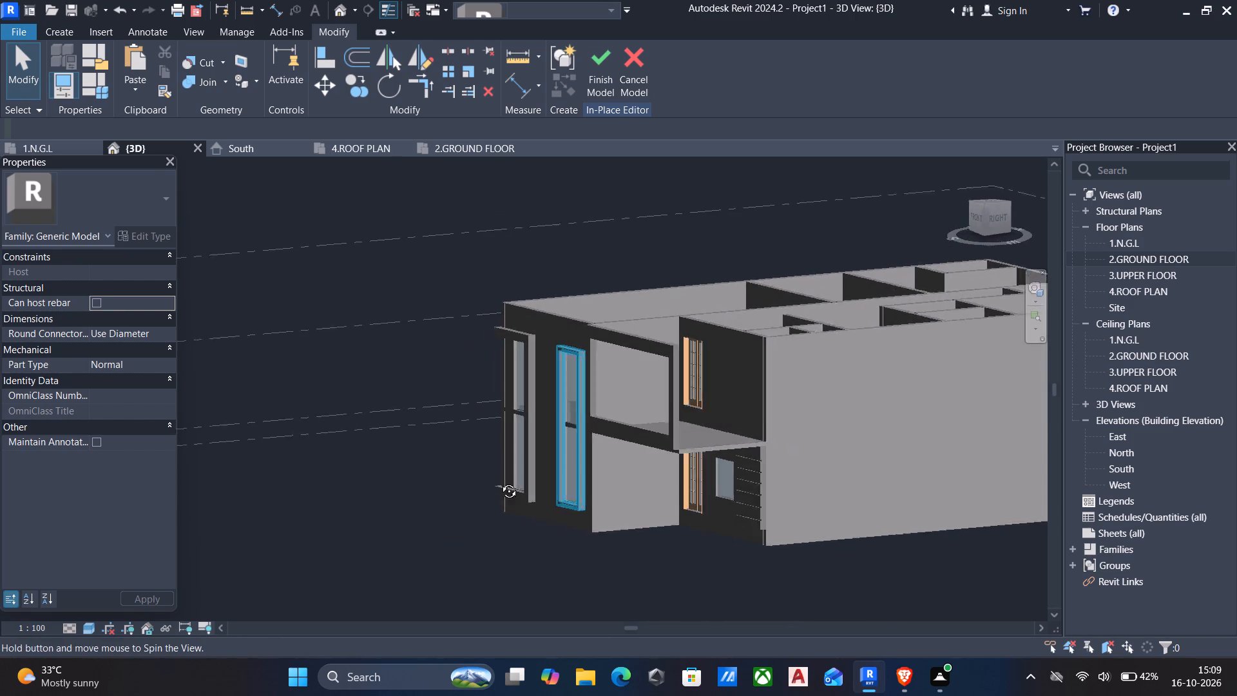
pyautogui.keyDown('shift'); pyautogui.moveTo(499, 481); pyautogui.dragTo(406, 472, button='middle'); pyautogui.keyUp('shift')
pyautogui.scroll(2, 699, 359)
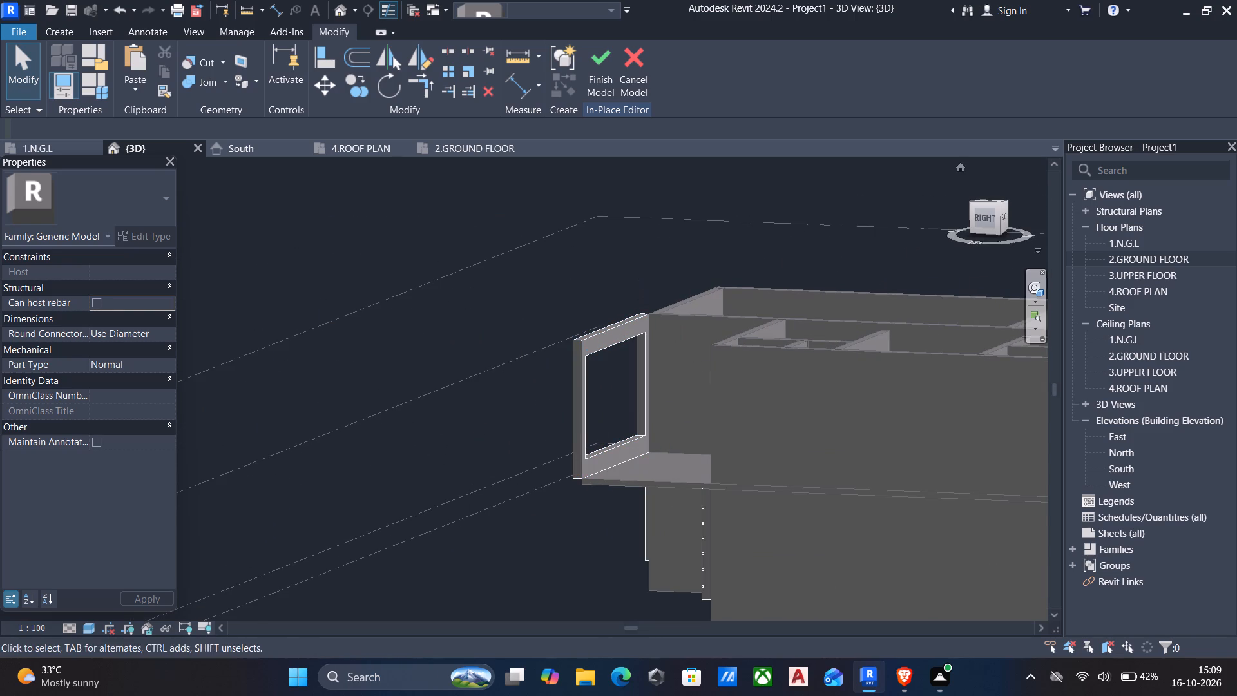
pyautogui.click(990, 219)
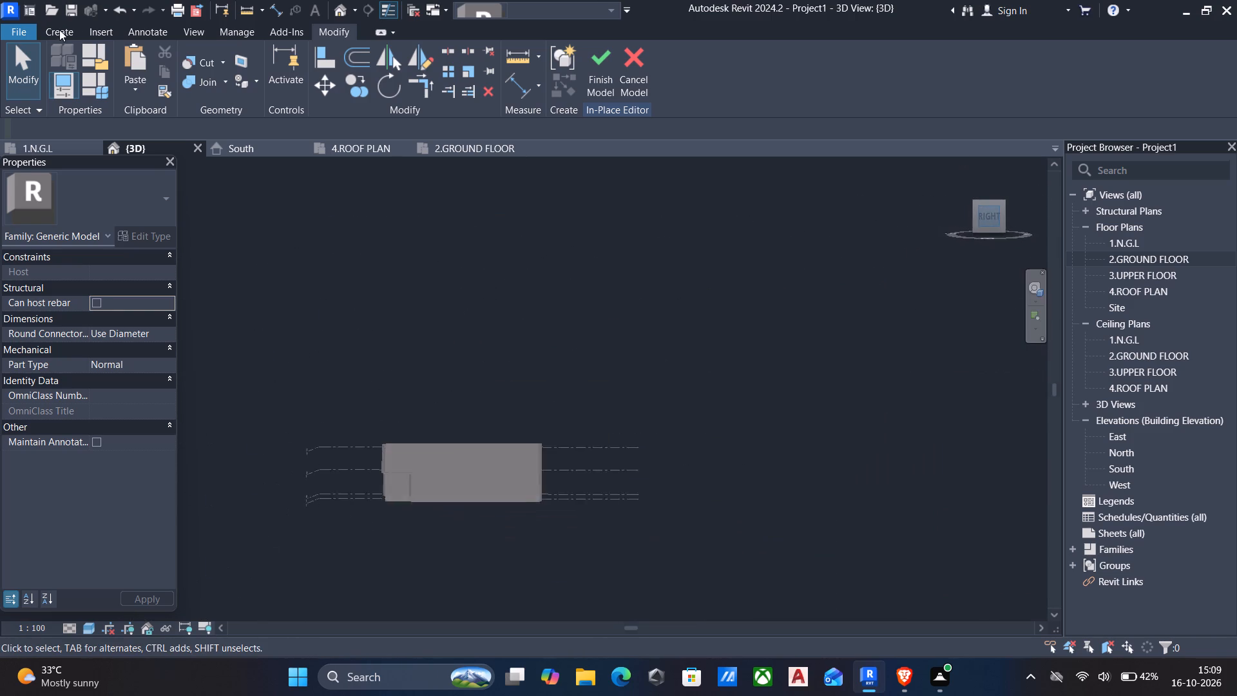
pyautogui.click(52, 29)
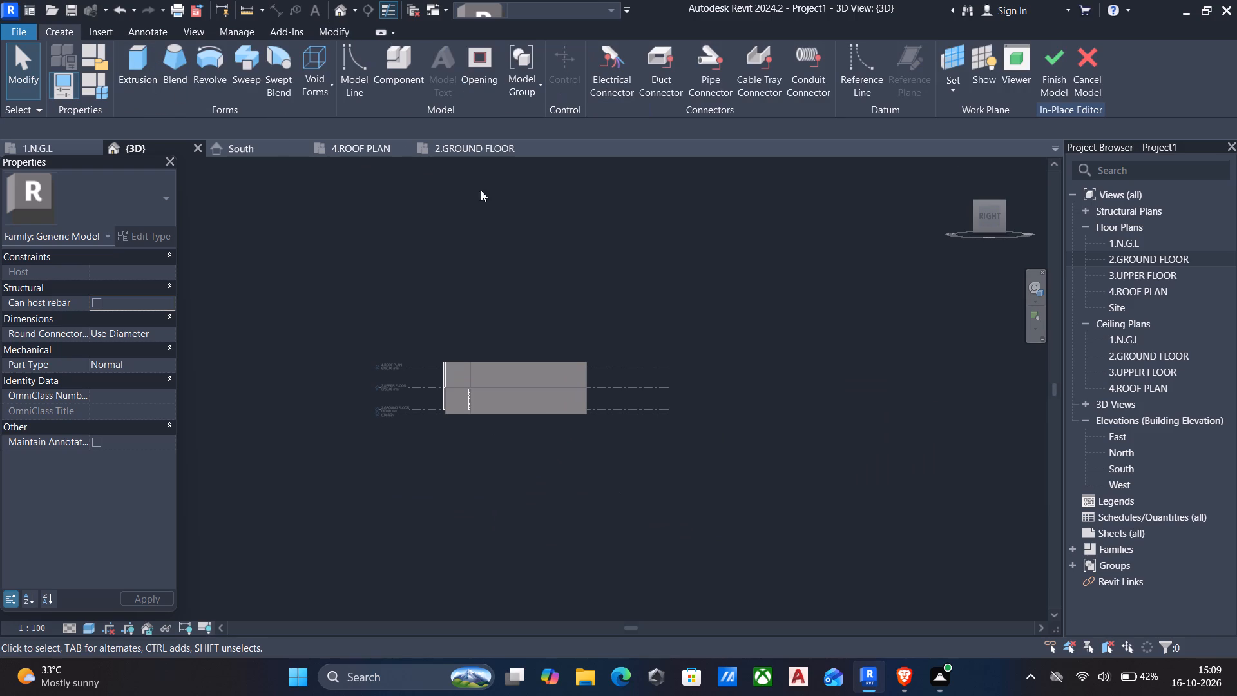
pyautogui.click(140, 57)
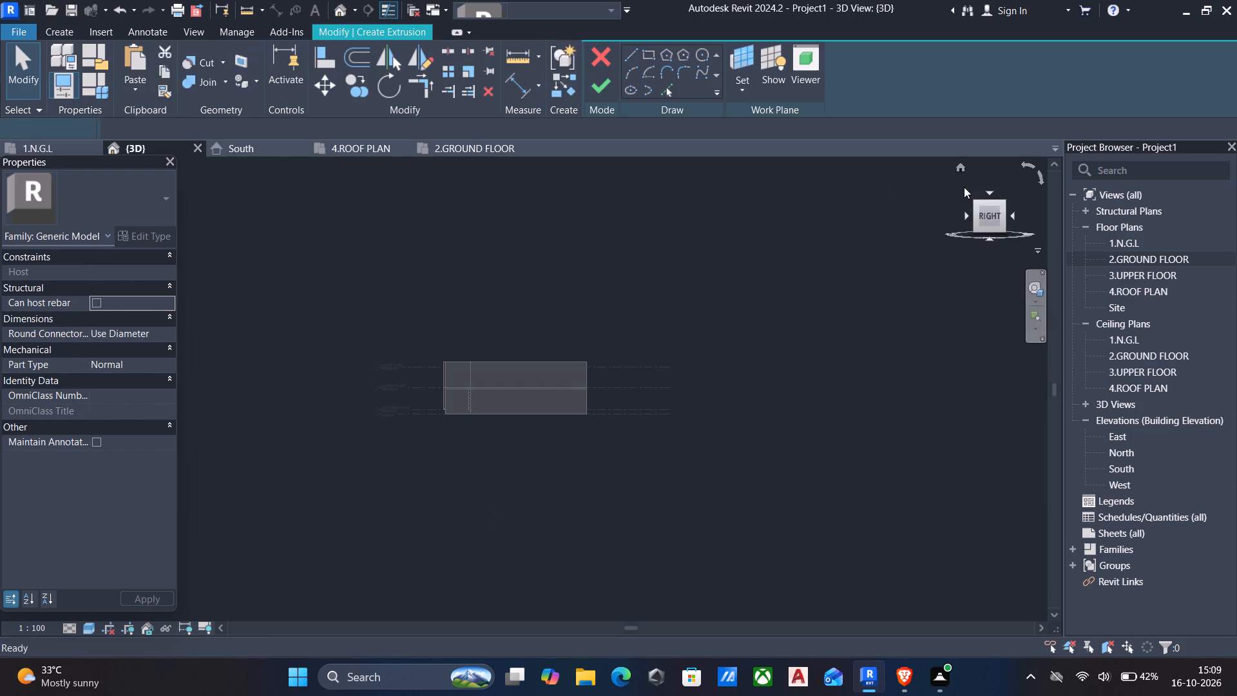
pyautogui.click(738, 93)
pyautogui.click(791, 149)
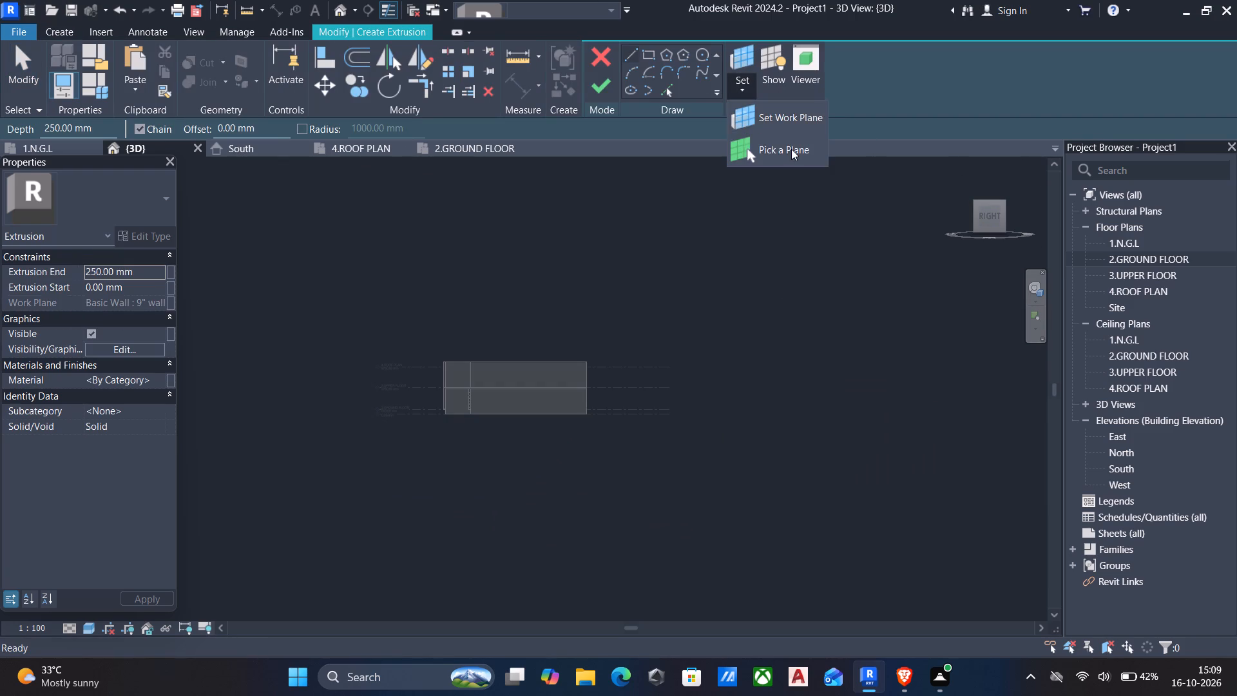
pyautogui.scroll(4, 487, 395)
pyautogui.keyDown('shift'); pyautogui.moveTo(495, 400); pyautogui.dragTo(476, 437, button='middle'); pyautogui.keyUp('shift')
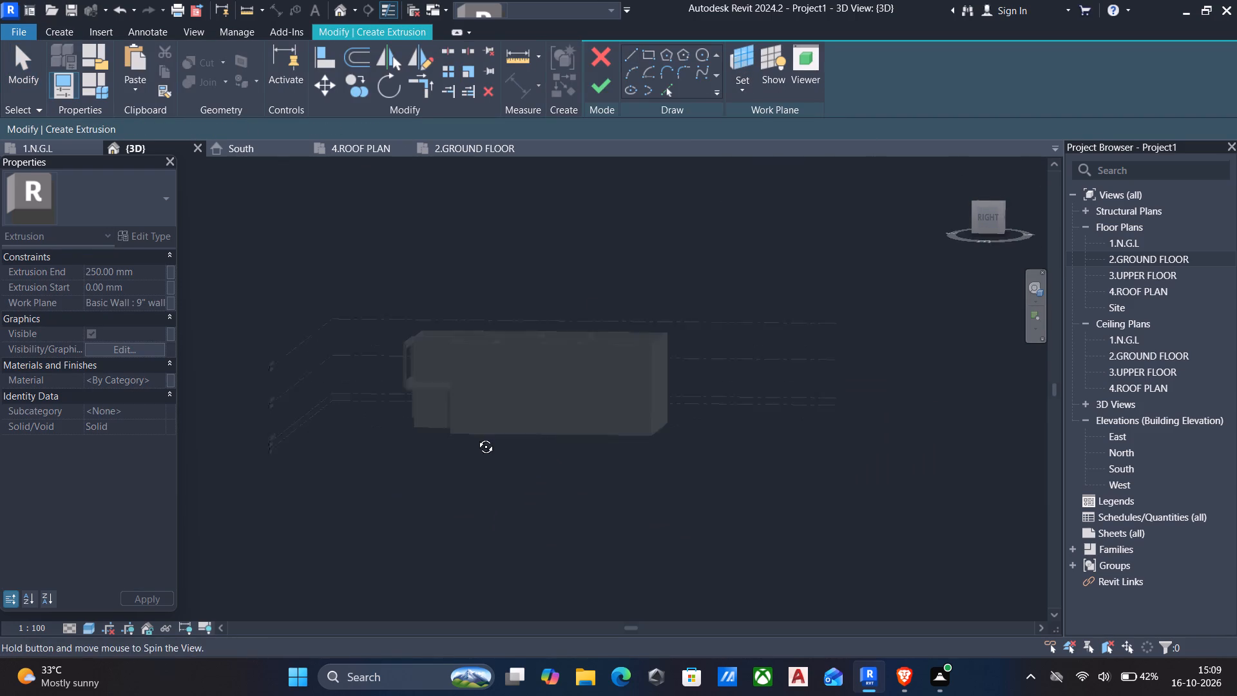
pyautogui.keyDown('shift'); pyautogui.moveTo(476, 437); pyautogui.dragTo(475, 449, button='middle'); pyautogui.keyUp('shift')
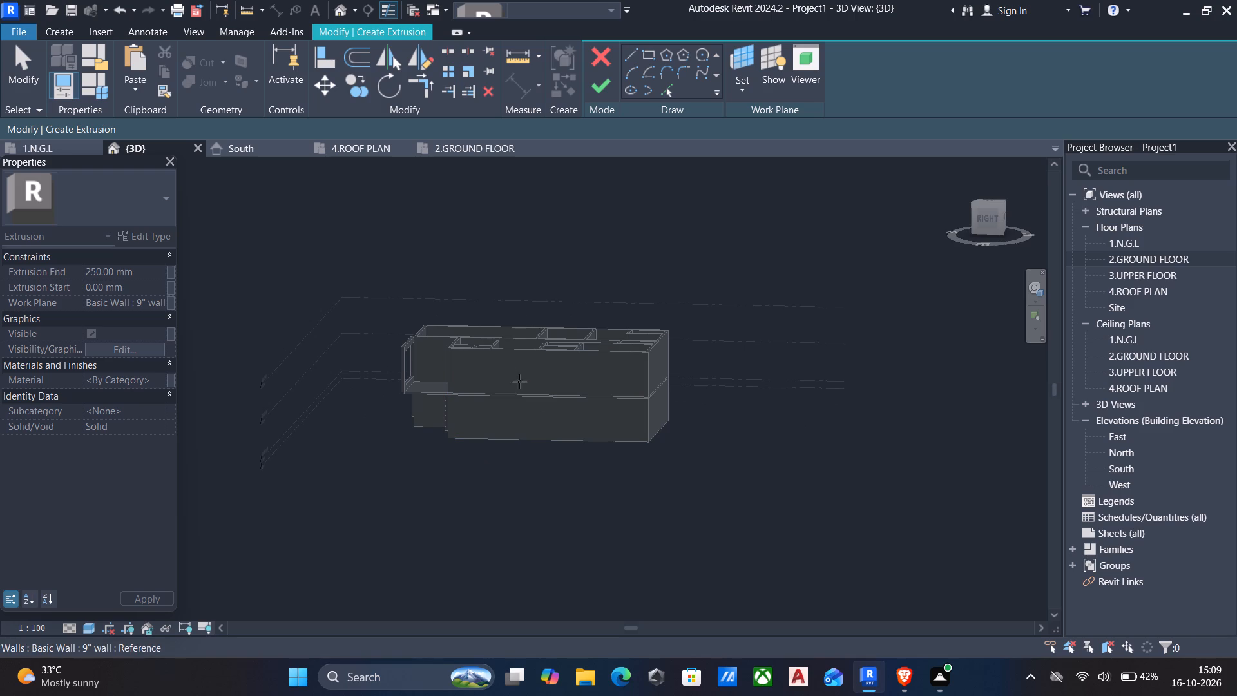
pyautogui.click(494, 354)
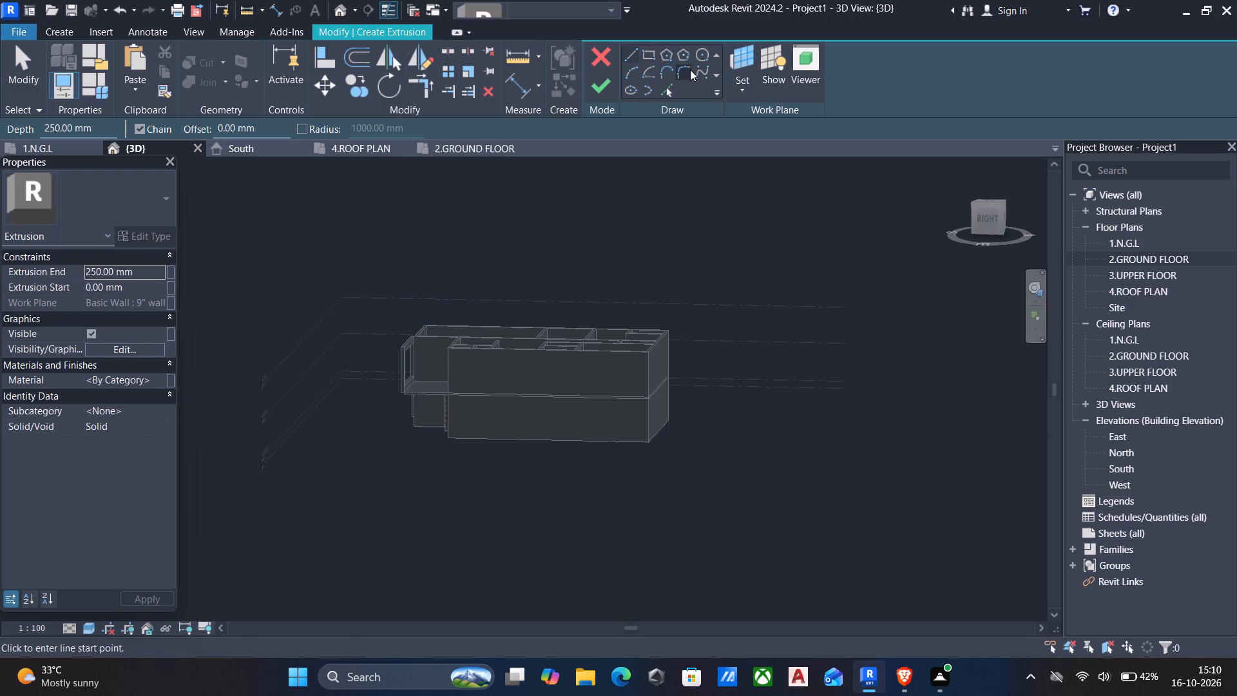
# Change the extrusion's work plane to the narrow outer end face of the upper-floor front frame.
pyautogui.click(646, 54)
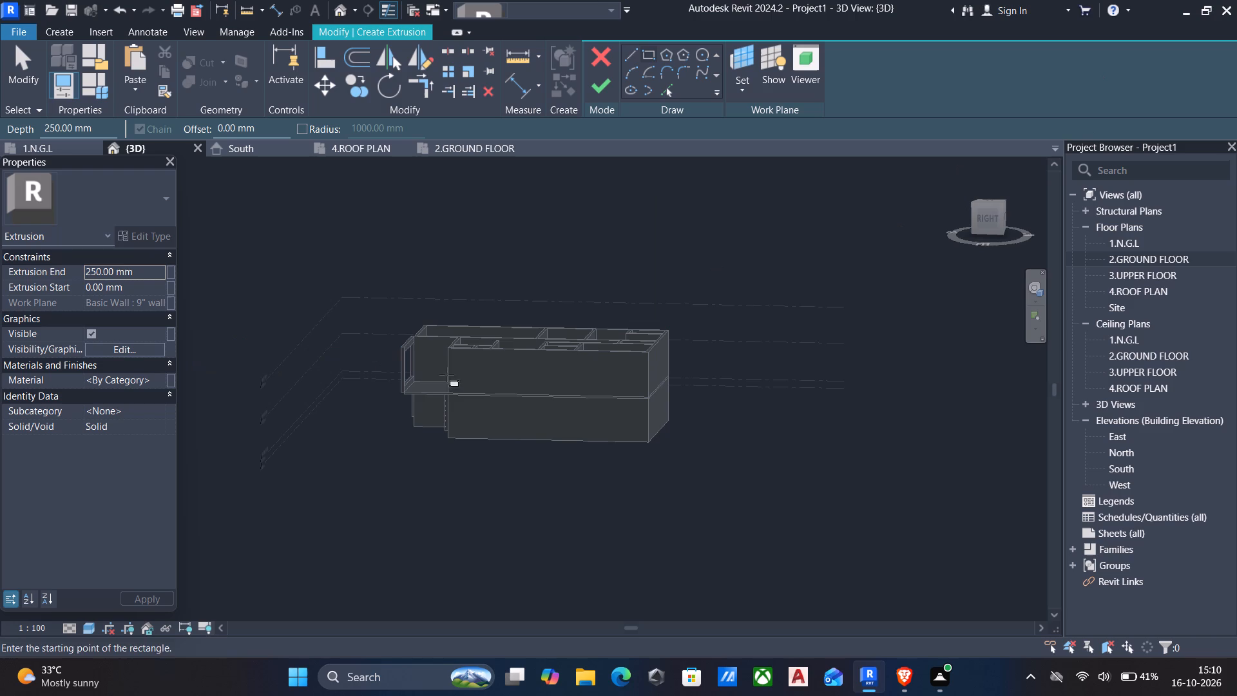
pyautogui.scroll(3, 452, 380)
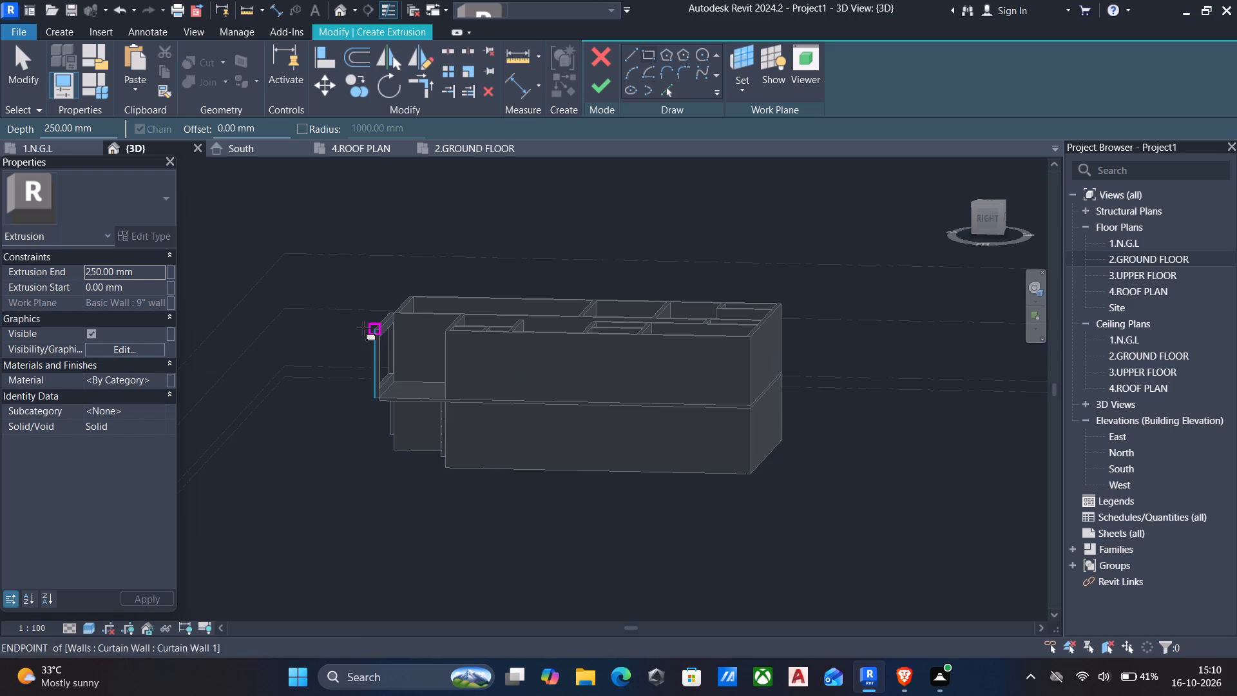
pyautogui.scroll(4, 379, 339)
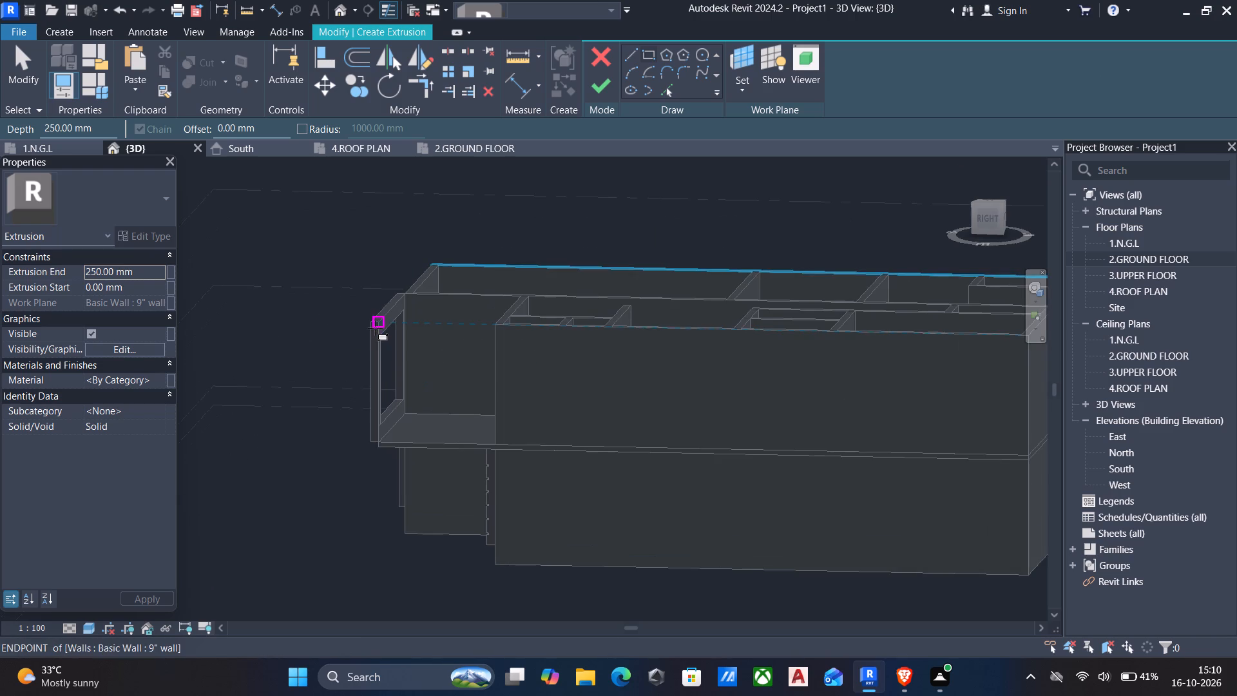
pyautogui.click(732, 88)
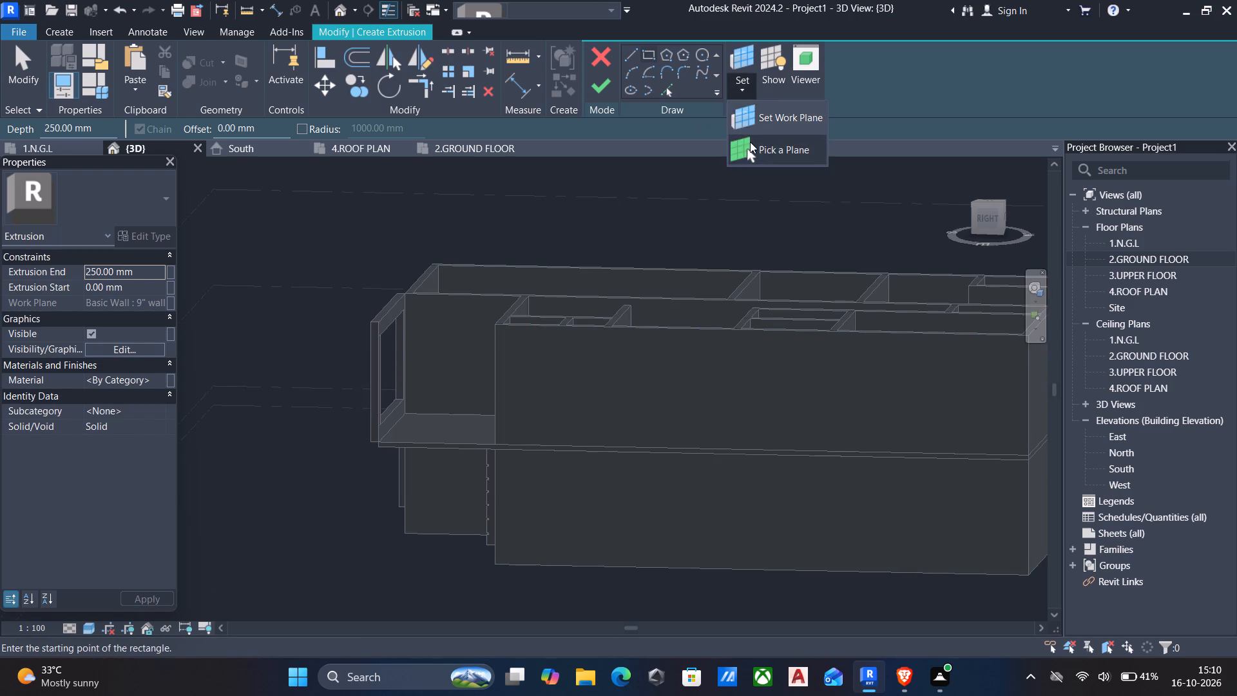
pyautogui.click(750, 142)
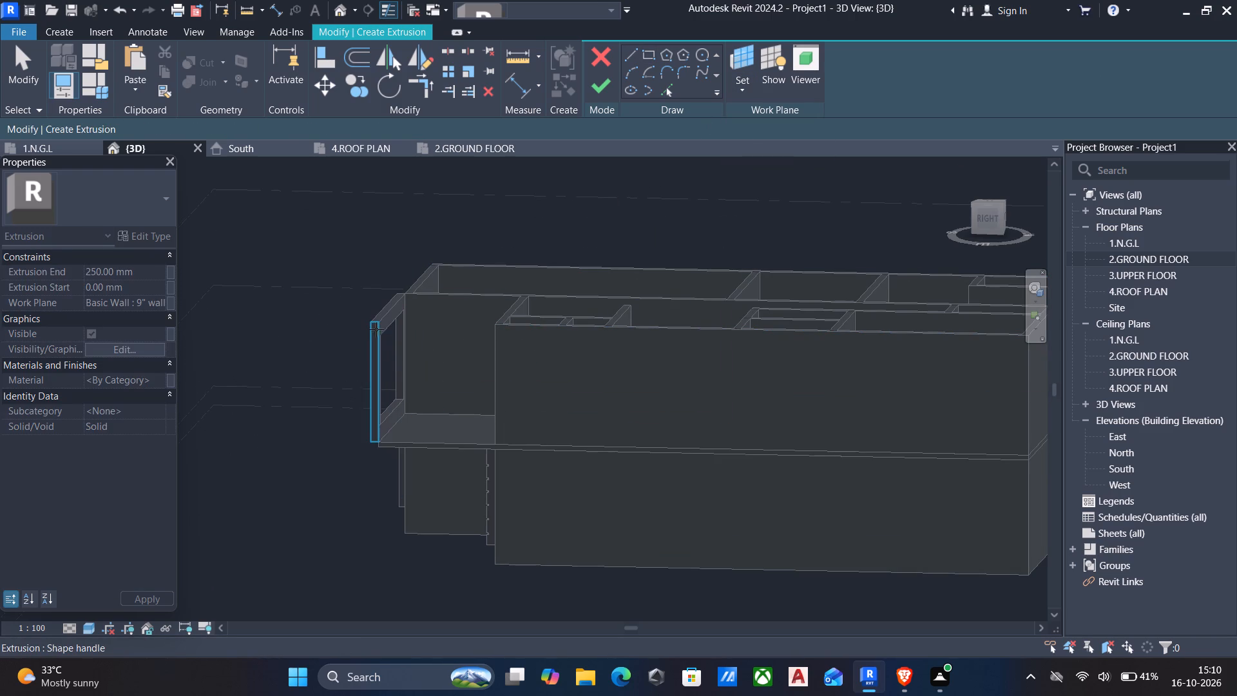
pyautogui.click(376, 329)
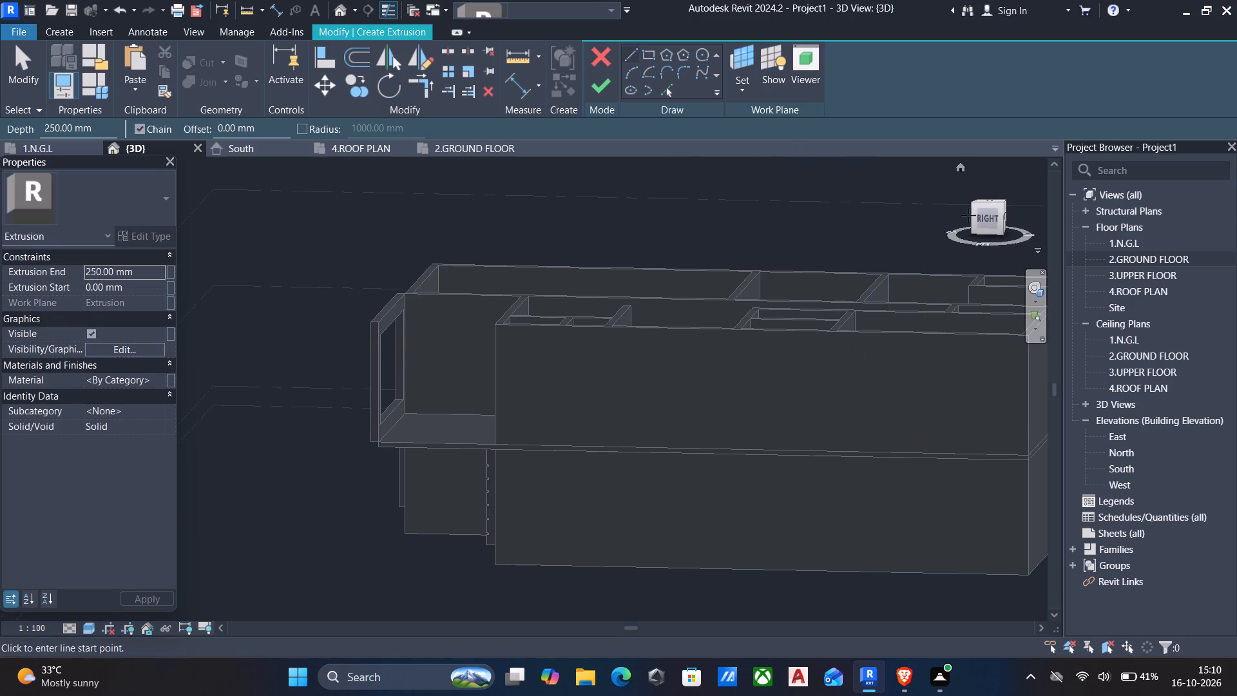
# Sketch a rectangle about 3626 by 3750 mm over the balcony's open side, from the wall top to the upper-floor level.
pyautogui.click(983, 218)
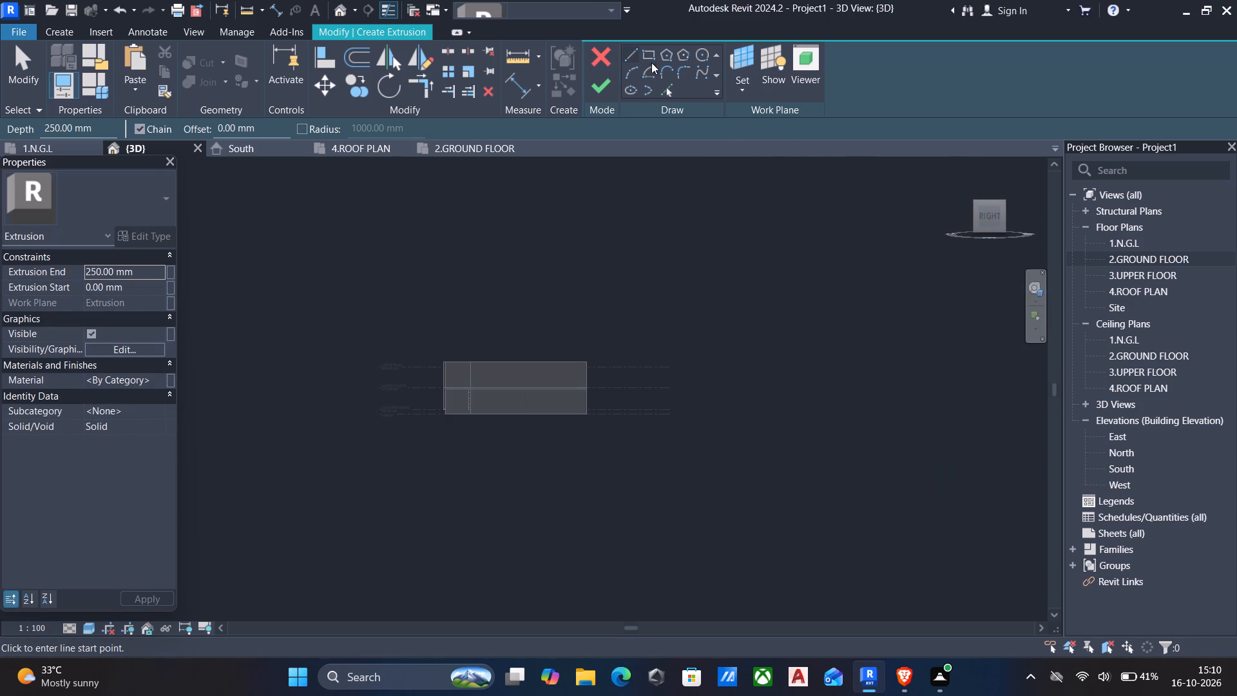
pyautogui.click(649, 55)
pyautogui.scroll(8, 458, 396)
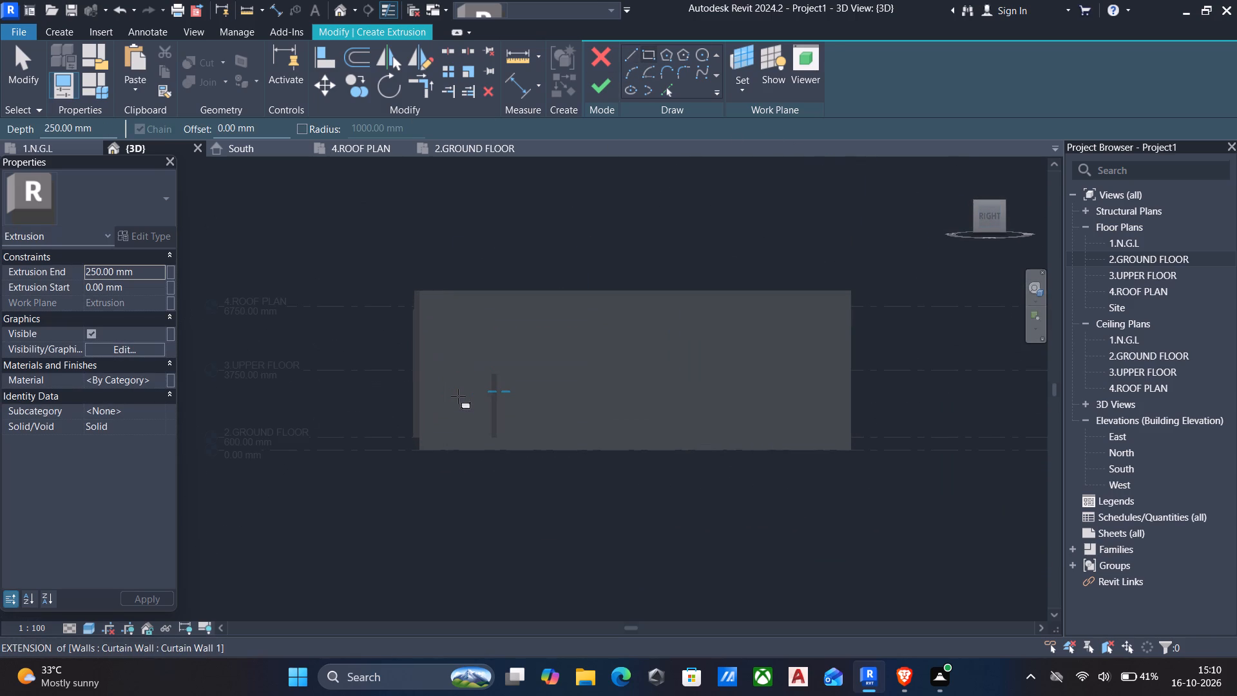
pyautogui.scroll(5, 458, 396)
pyautogui.scroll(-2, 461, 358)
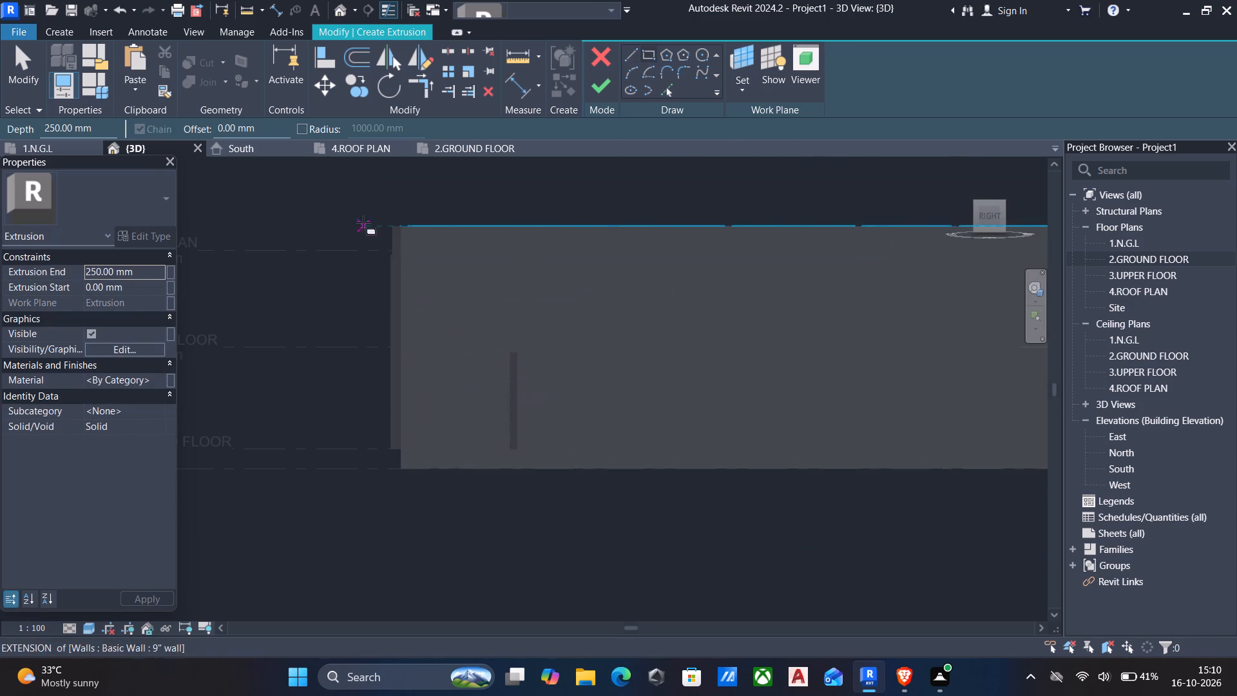
pyautogui.scroll(3, 398, 233)
pyautogui.click(403, 228)
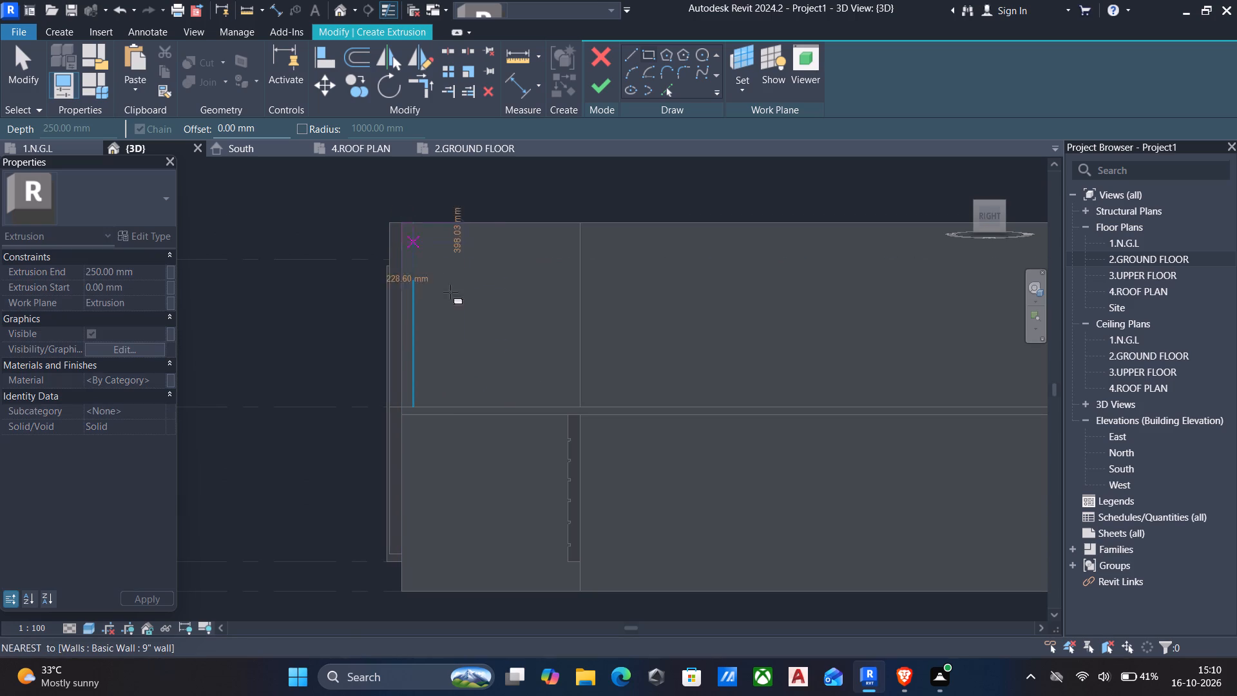
pyautogui.click(579, 405)
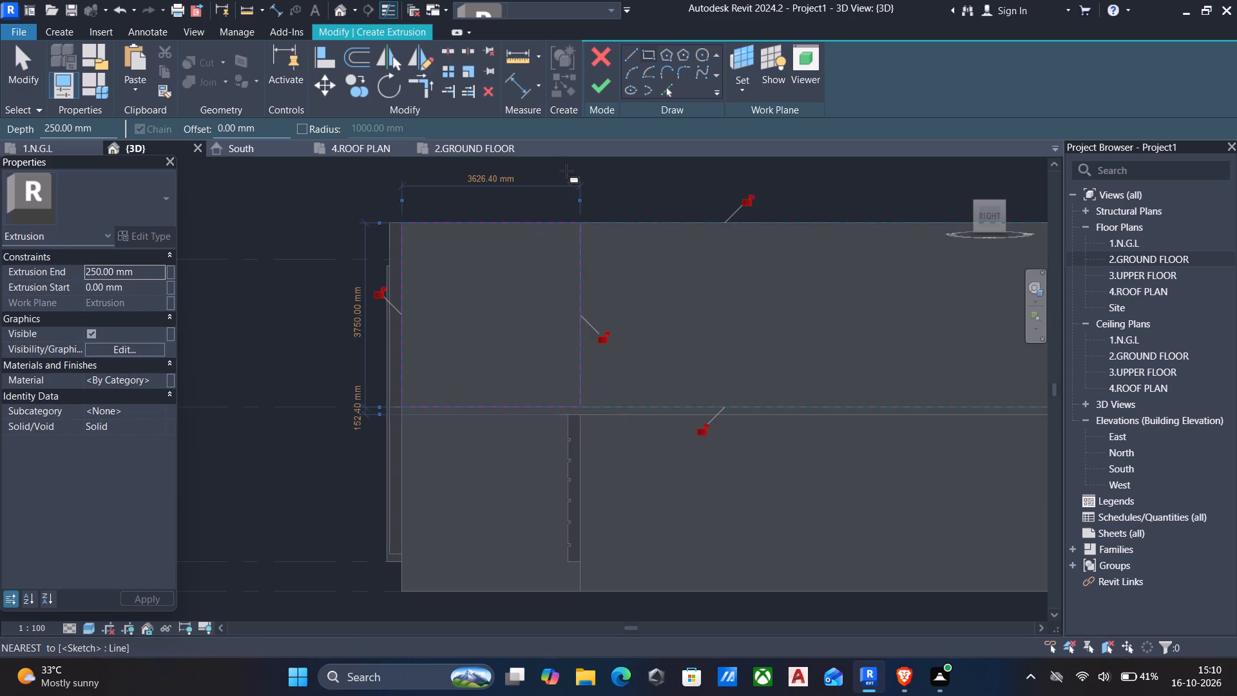
# Sketch a second rectangle offset 1' inside the first and finish the 250 mm deep side frame extrusion.
pyautogui.moveTo(278, 128); pyautogui.dragTo(0, 119)
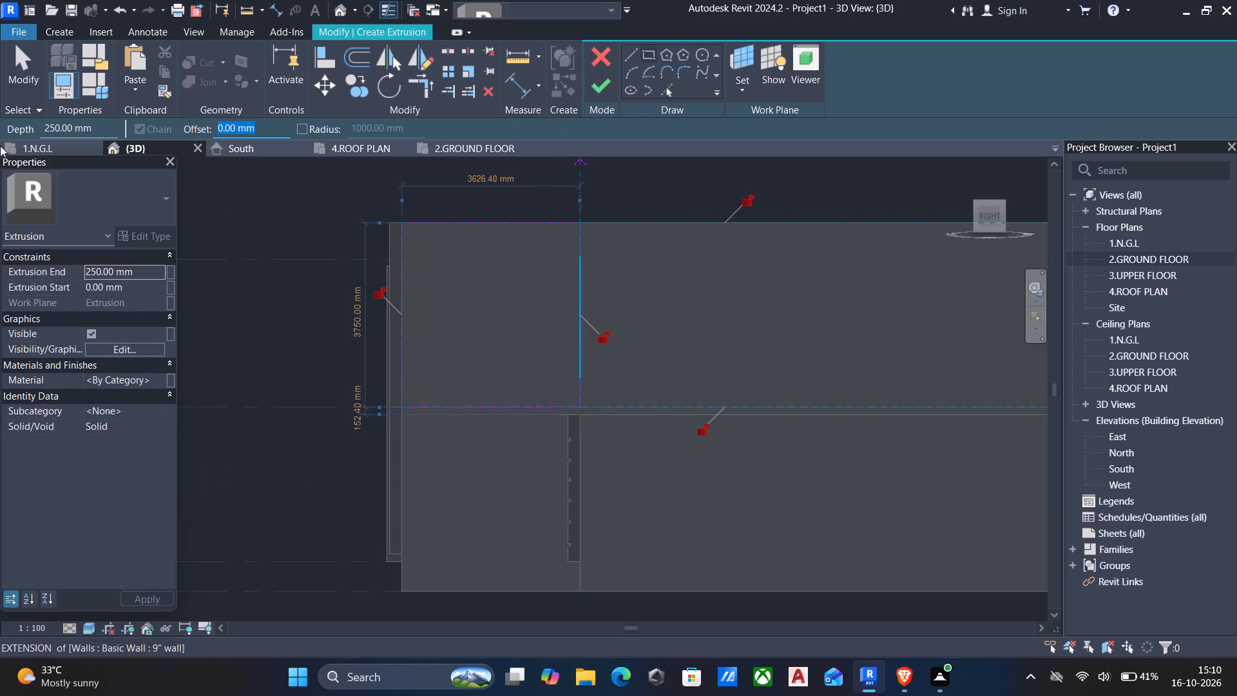
pyautogui.write("1'")
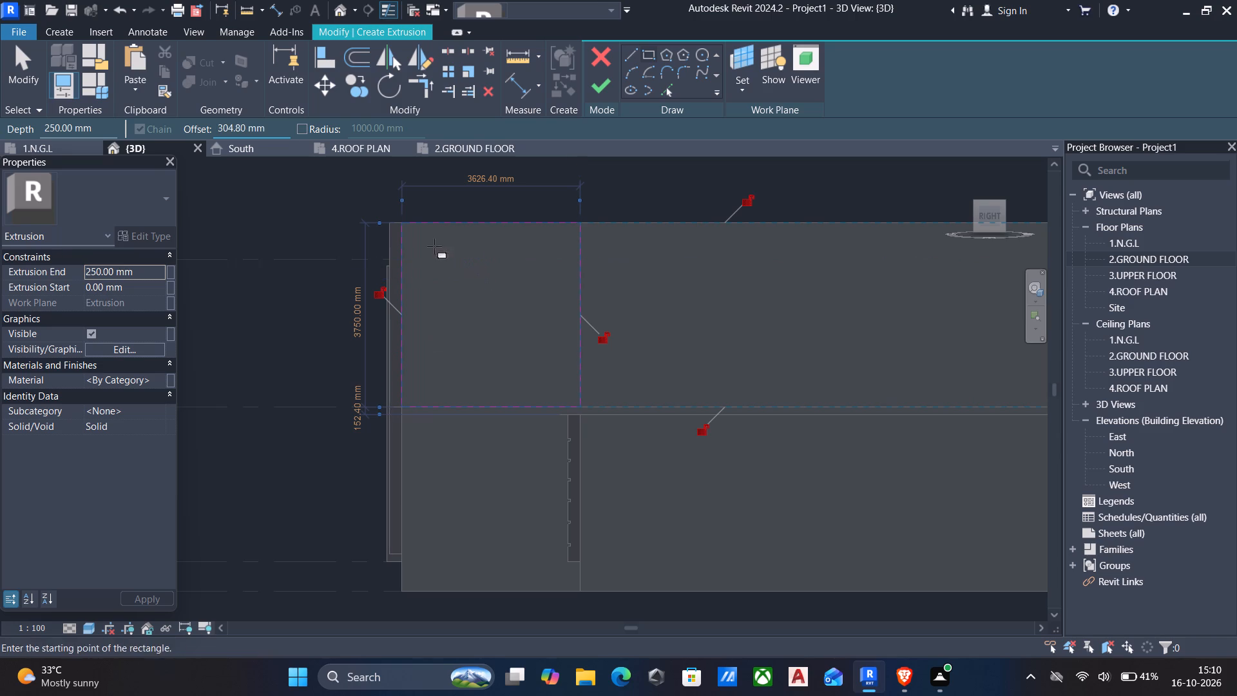
pyautogui.click(403, 226)
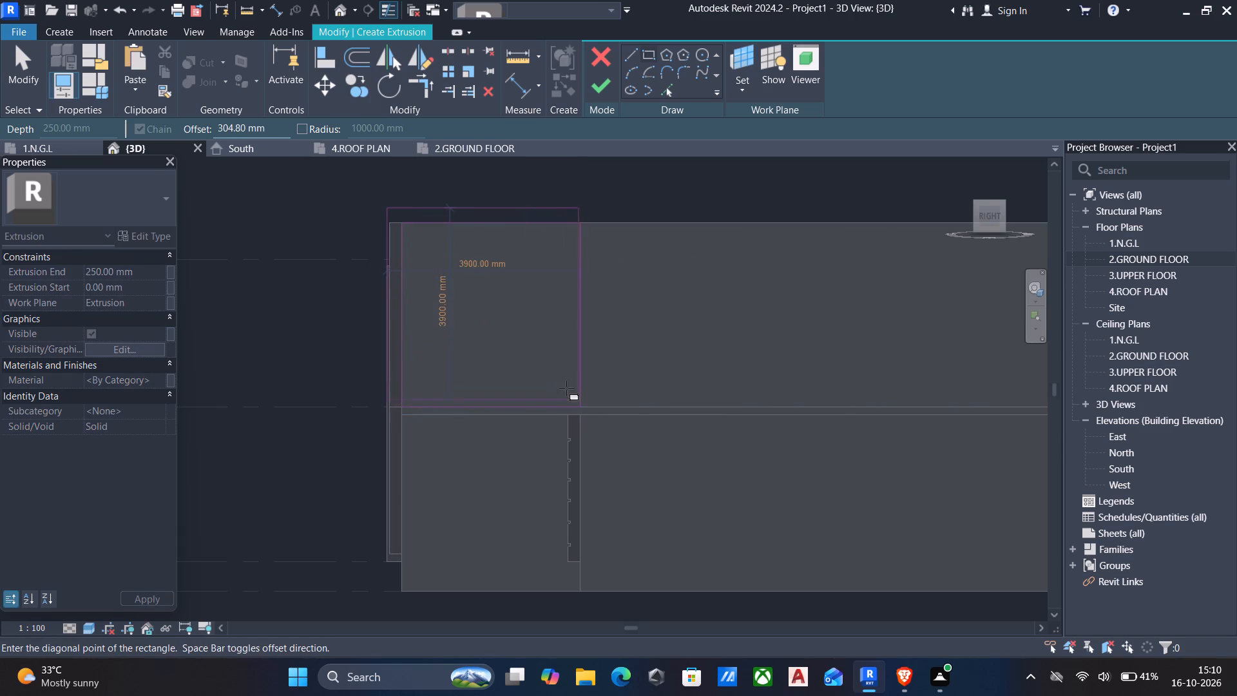
pyautogui.press('space')
pyautogui.click(583, 407)
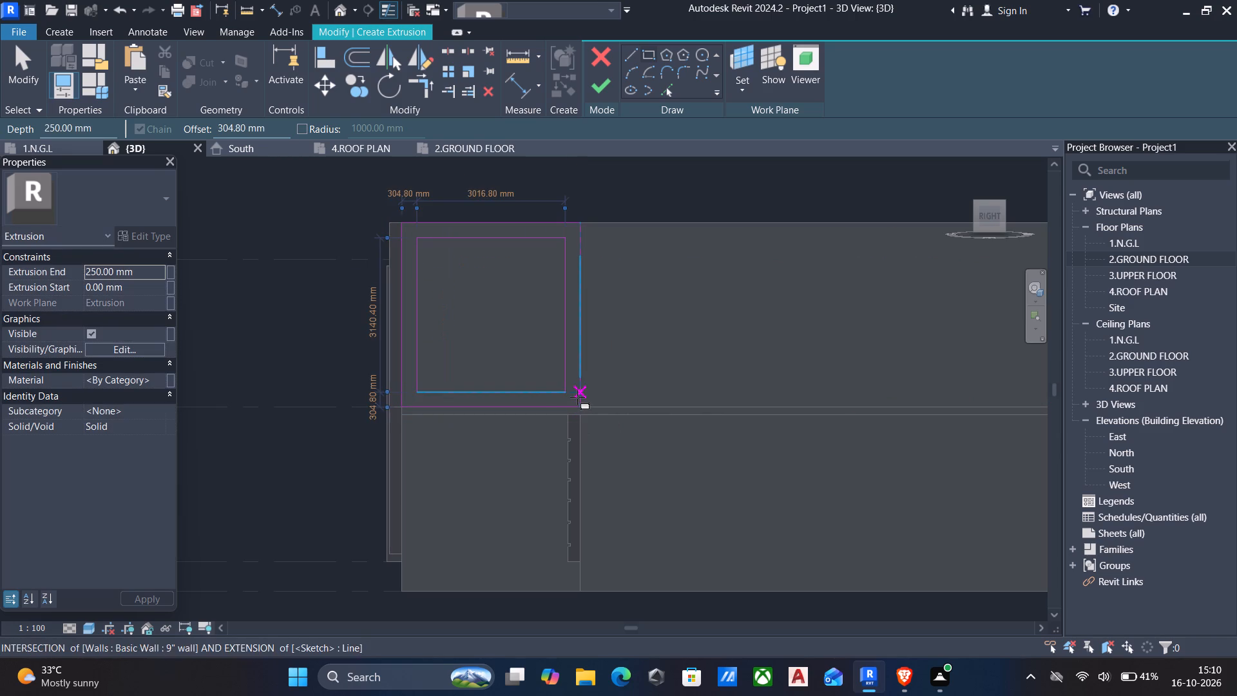
pyautogui.press('Escape')
pyautogui.press('Escape')
pyautogui.scroll(-1, 555, 451)
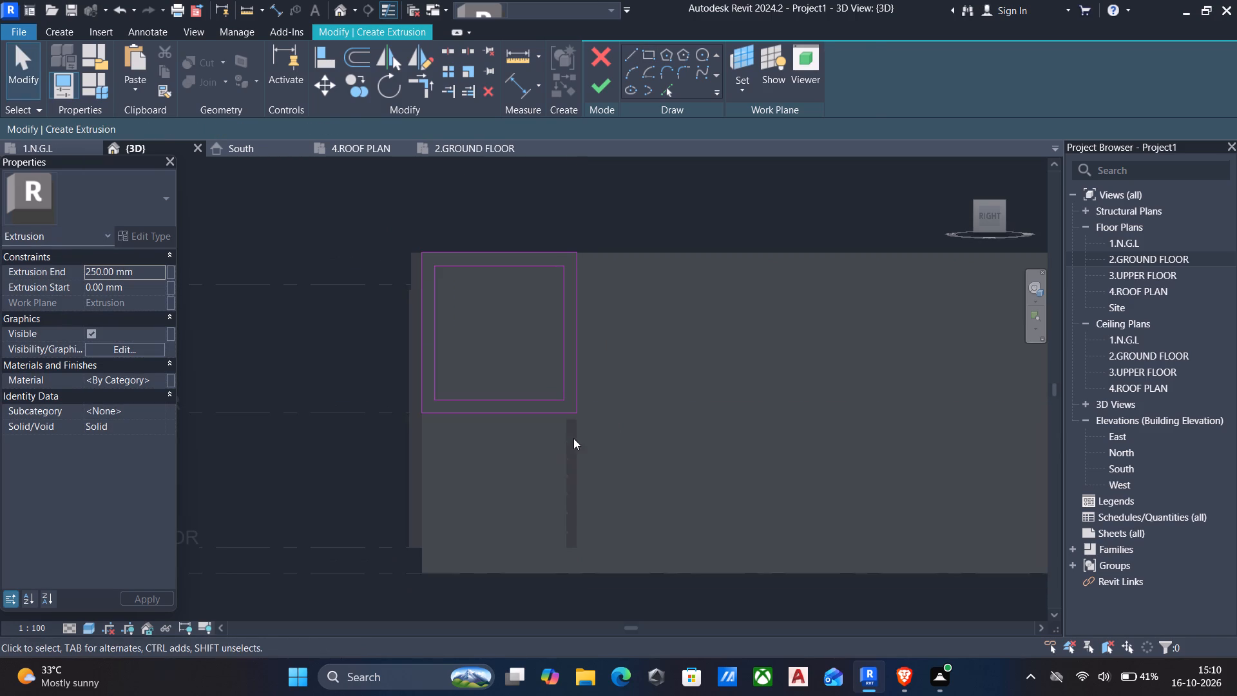
pyautogui.keyDown('shift'); pyautogui.moveTo(573, 438); pyautogui.dragTo(629, 507, button='middle'); pyautogui.keyUp('shift')
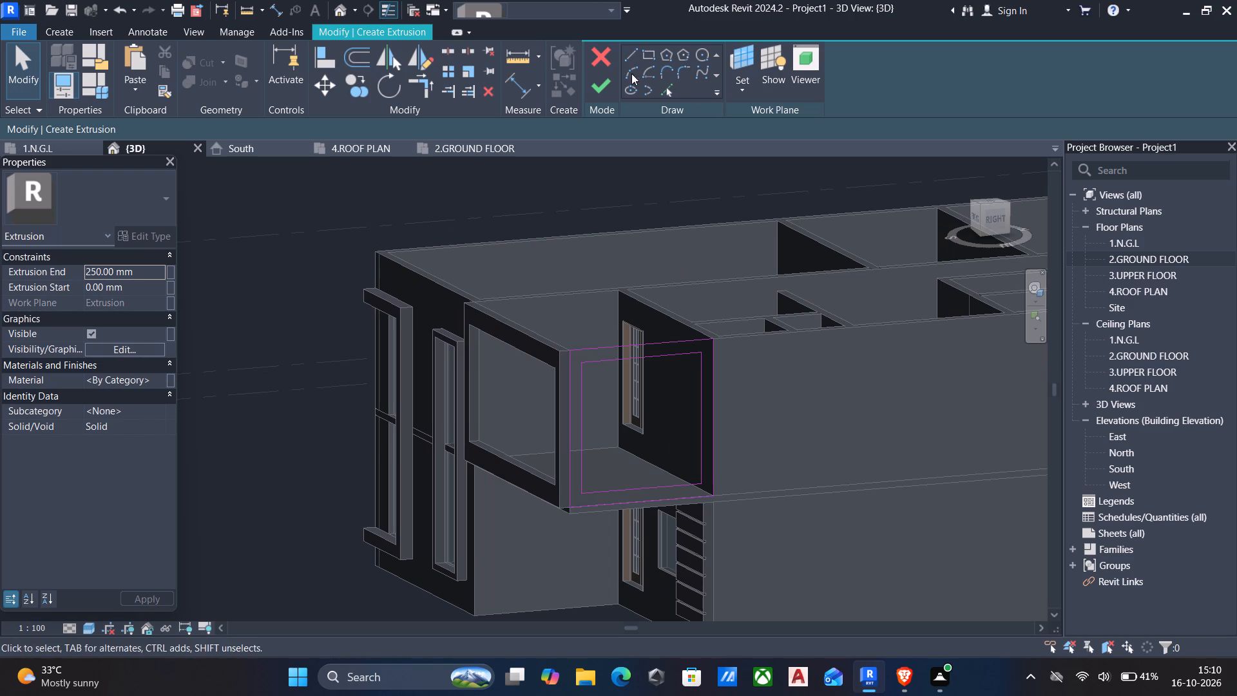
pyautogui.click(597, 88)
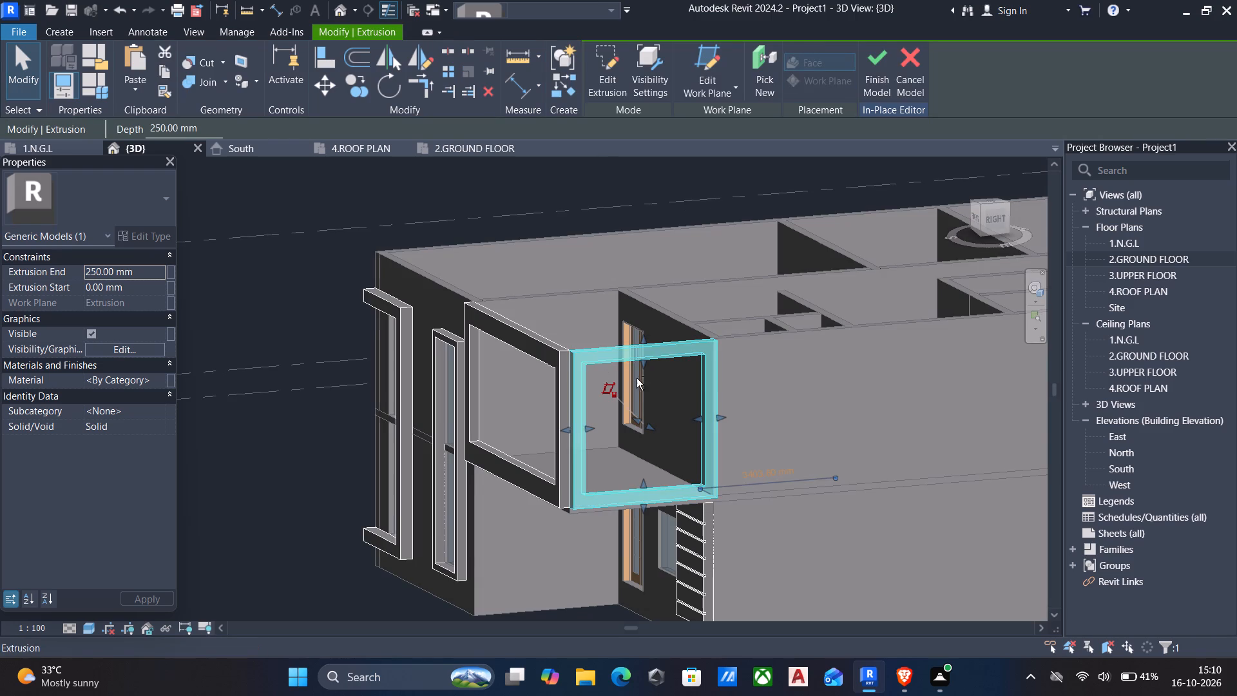
# Align the lower edge of the side frame's opening with the lower edge of the front frame's opening.
pyautogui.scroll(-4, 746, 389)
pyautogui.keyDown('shift'); pyautogui.moveTo(776, 392); pyautogui.dragTo(918, 381, button='middle'); pyautogui.keyUp('shift')
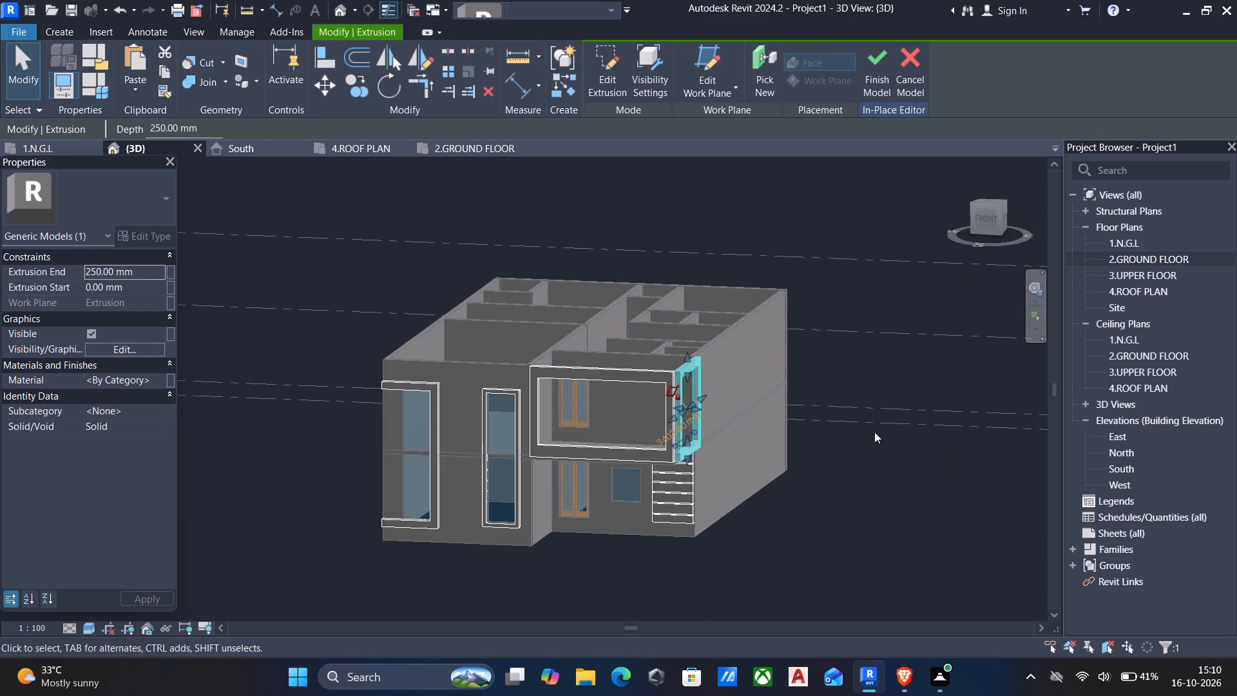
pyautogui.scroll(4, 873, 446)
pyautogui.keyDown('shift'); pyautogui.moveTo(873, 446); pyautogui.dragTo(780, 469, button='middle'); pyautogui.keyUp('shift')
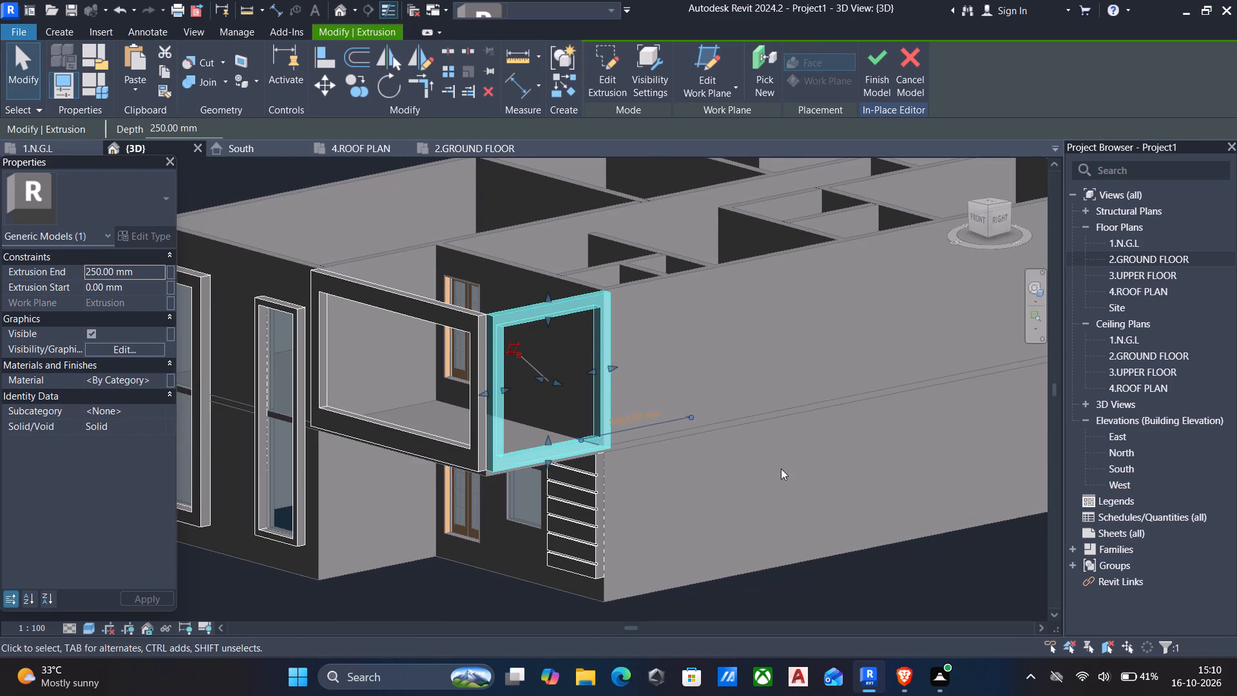
pyautogui.press('Escape')
pyautogui.write('al')
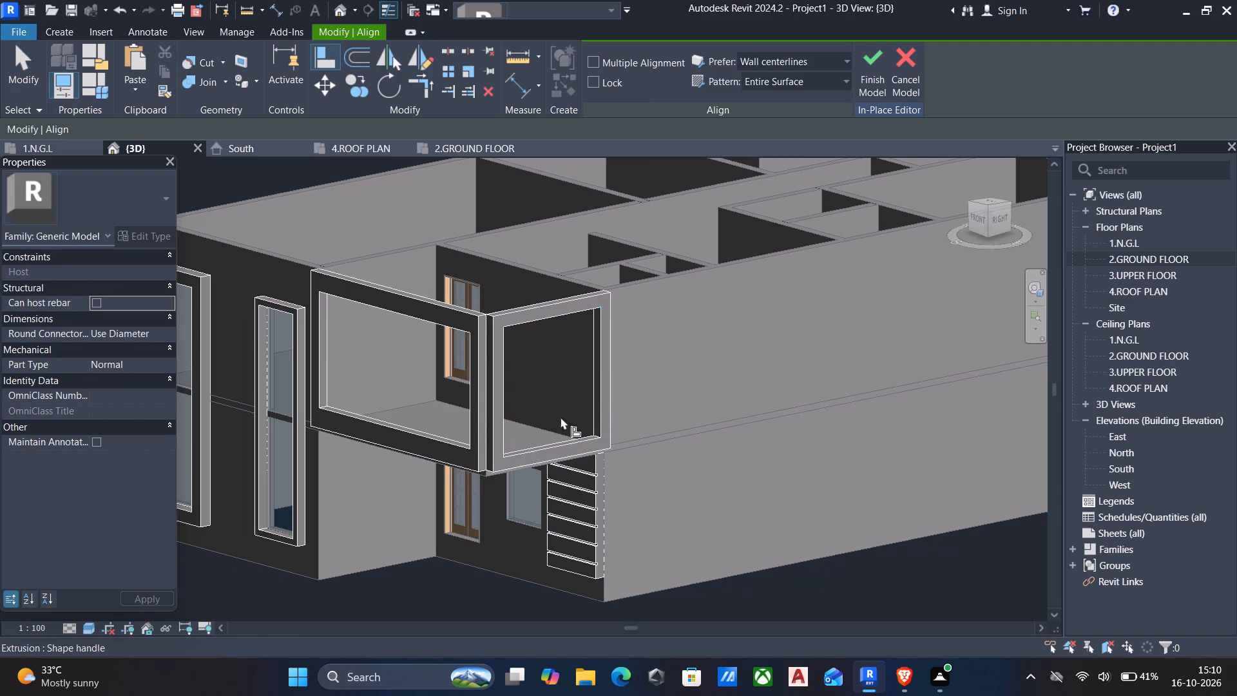
pyautogui.scroll(6, 501, 428)
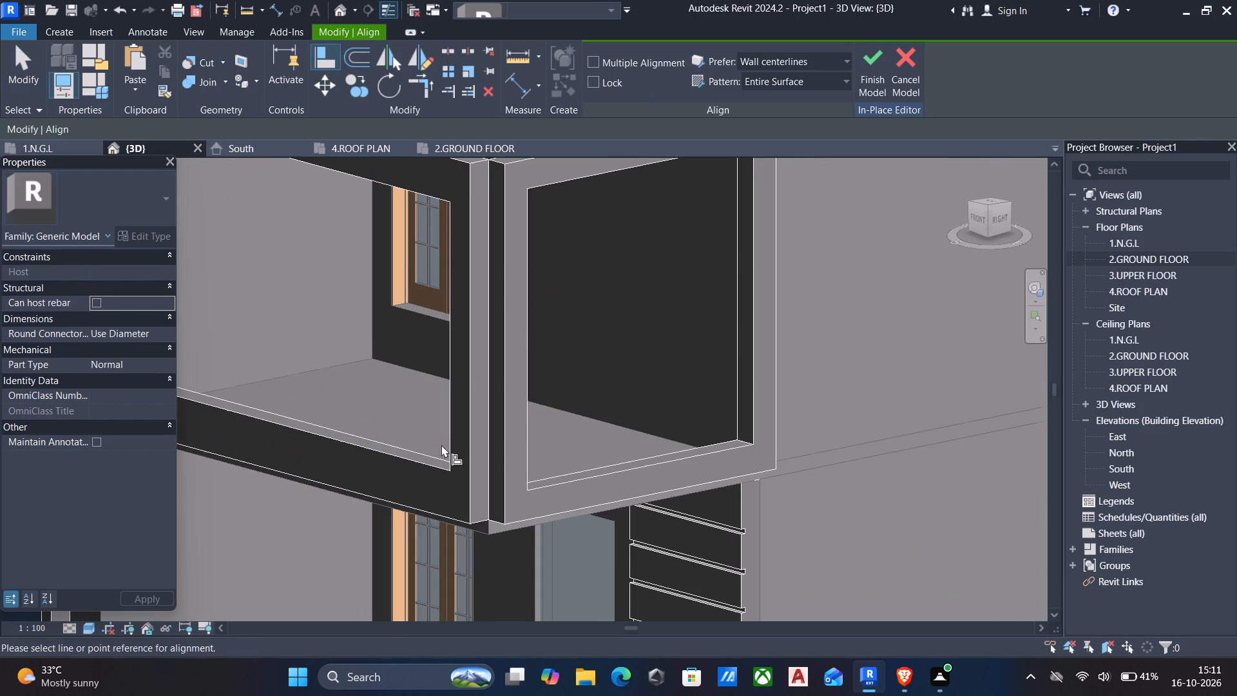
pyautogui.click(423, 460)
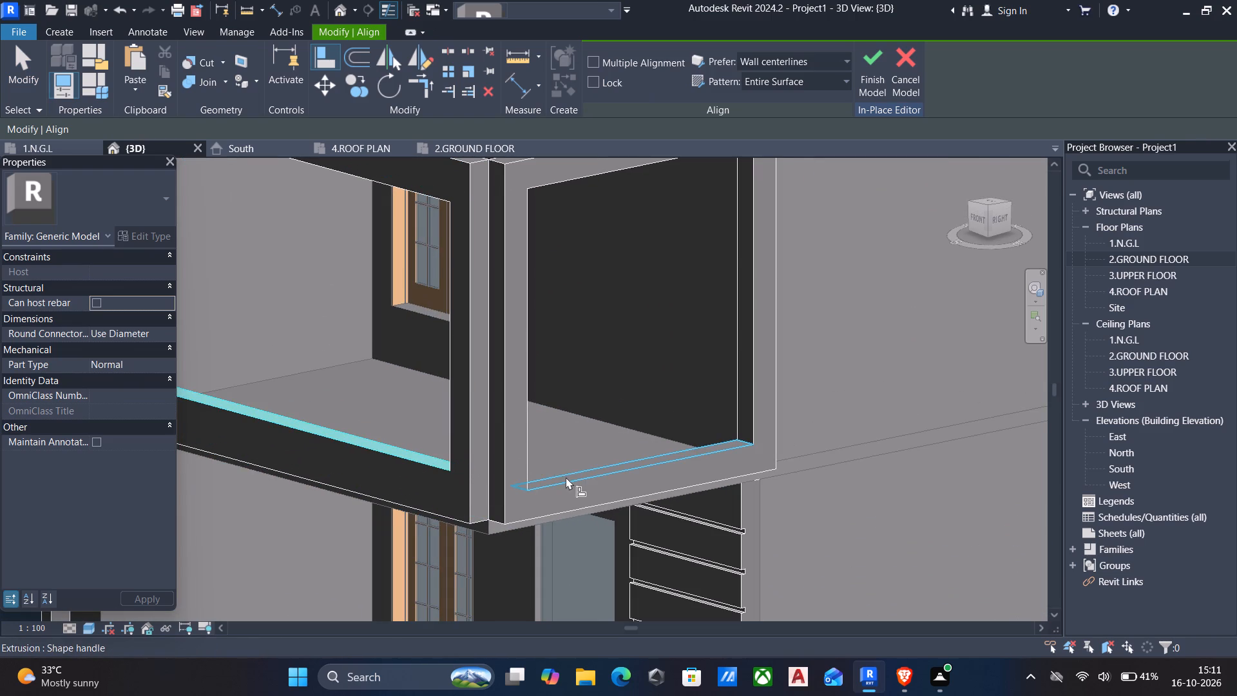
pyautogui.click(566, 477)
# Align the upper edge of the side frame's opening with the upper edge of the front frame's opening.
pyautogui.scroll(-5, 493, 479)
pyautogui.moveTo(489, 481); pyautogui.dragTo(488, 478, button='middle')
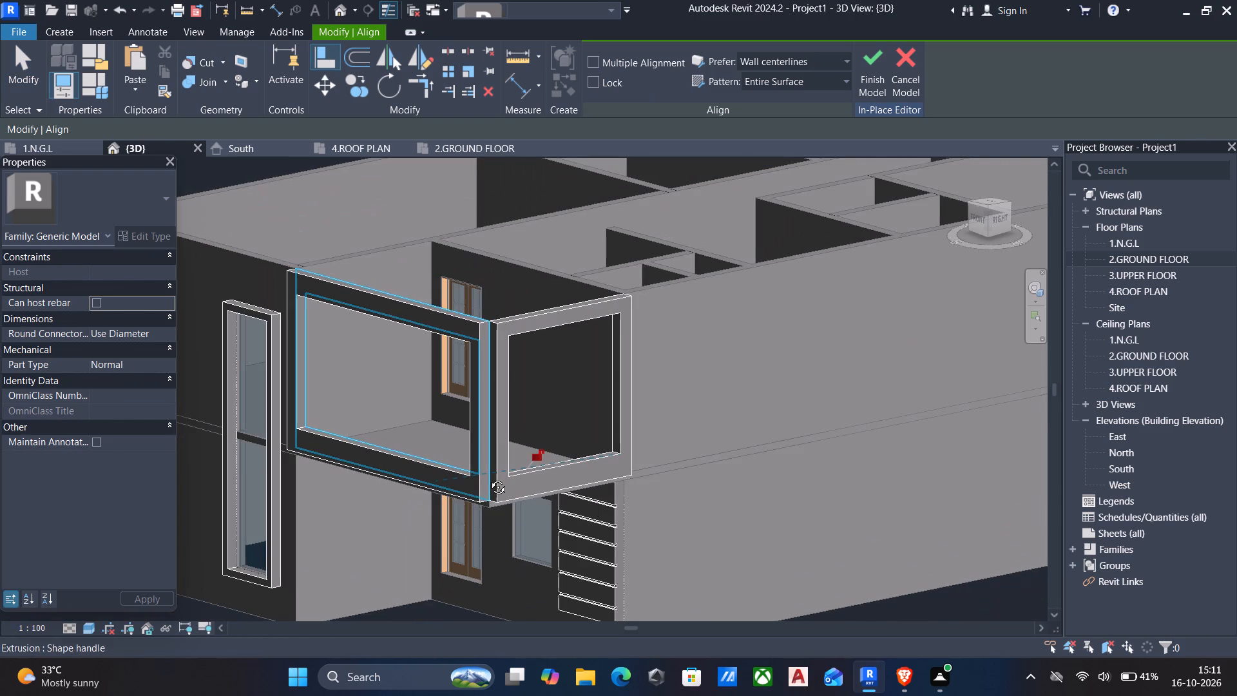
pyautogui.moveTo(488, 478); pyautogui.dragTo(483, 287, button='middle')
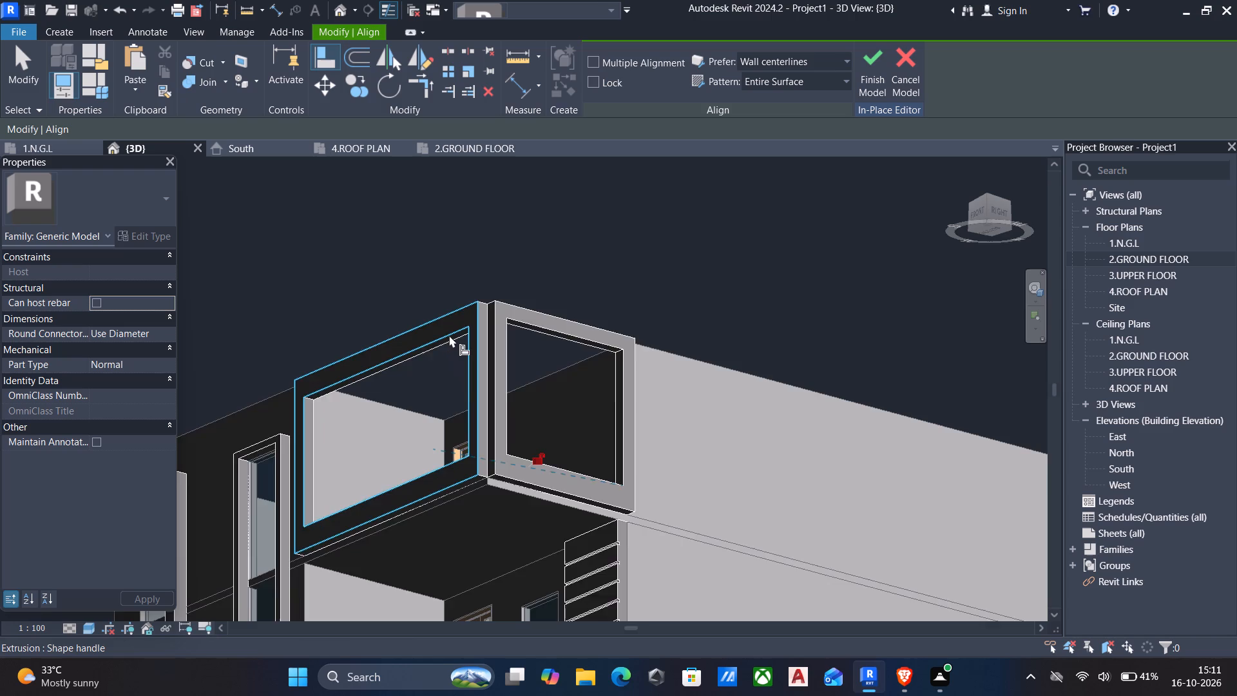
pyautogui.scroll(2, 449, 335)
pyautogui.click(450, 334)
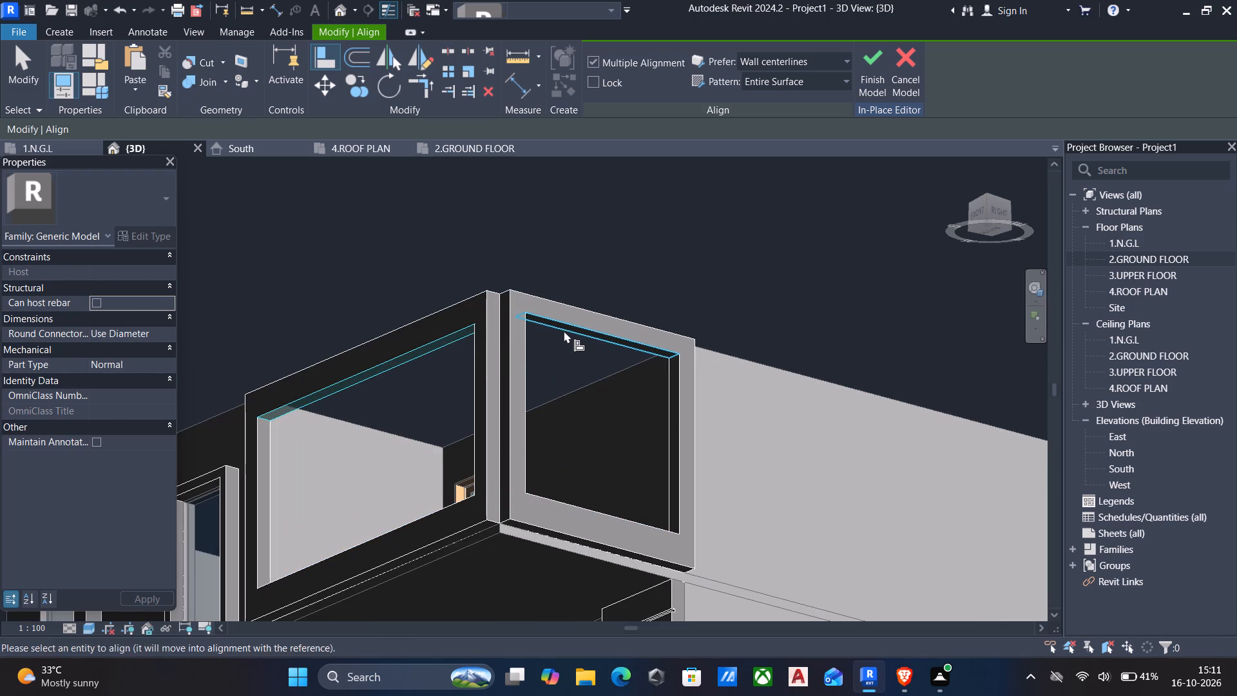
pyautogui.keyDown('ctrl'); pyautogui.click(564, 331); pyautogui.keyUp('ctrl')
pyautogui.scroll(-6, 564, 331)
pyautogui.press('Escape')
pyautogui.scroll(-4, 561, 343)
pyautogui.keyDown('shift'); pyautogui.moveTo(559, 346); pyautogui.dragTo(561, 390, button='middle'); pyautogui.keyUp('shift')
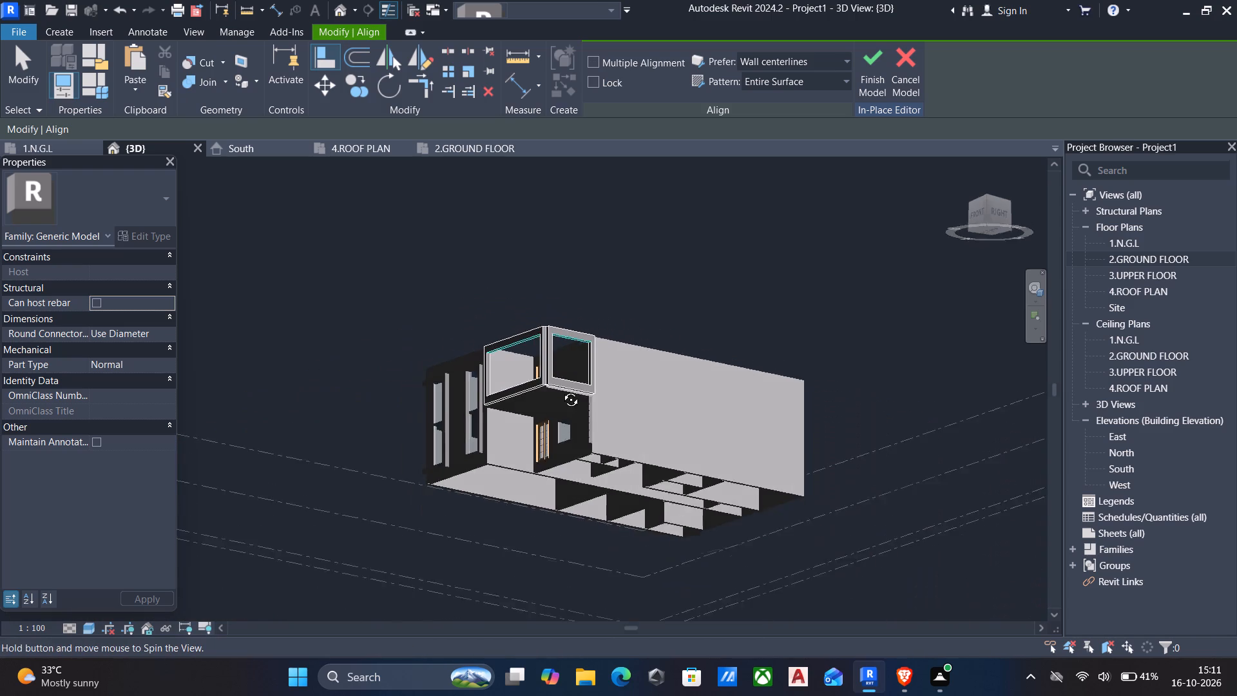
pyautogui.keyDown('shift'); pyautogui.moveTo(561, 390); pyautogui.dragTo(575, 528, button='middle'); pyautogui.keyUp('shift')
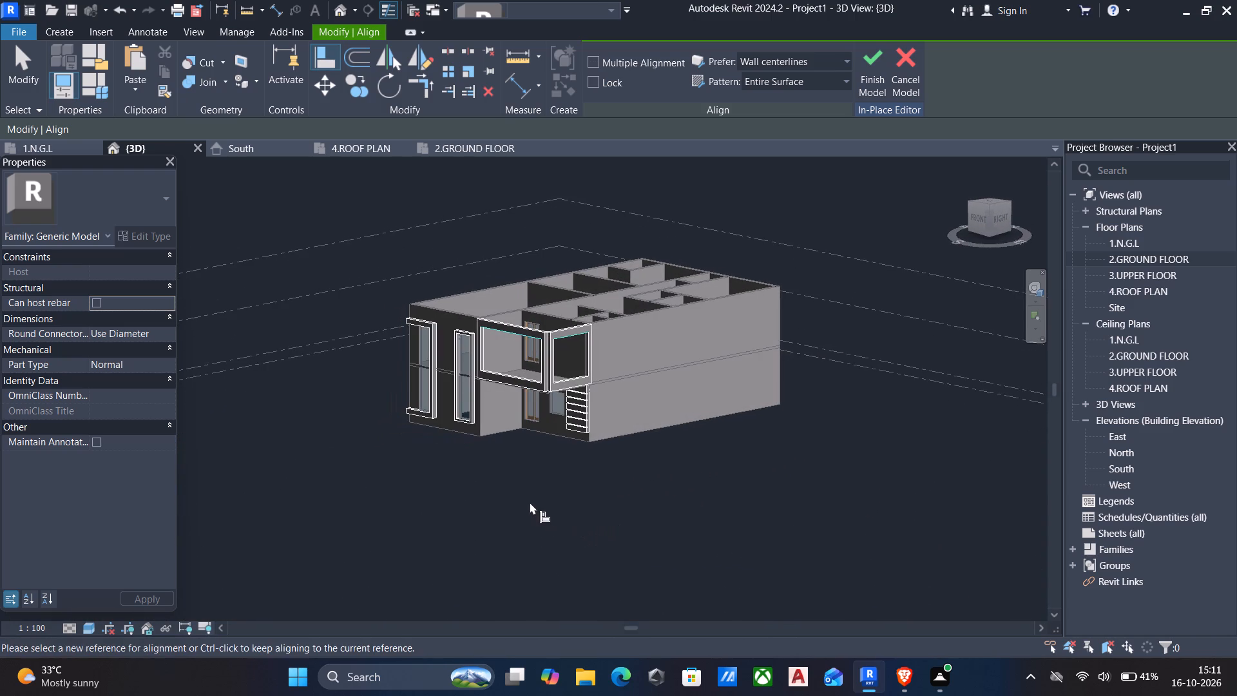
pyautogui.scroll(3, 566, 494)
pyautogui.press('Escape')
# Examine the projecting frames and the balcony corner of the facade from several angles.
pyautogui.scroll(3, 452, 427)
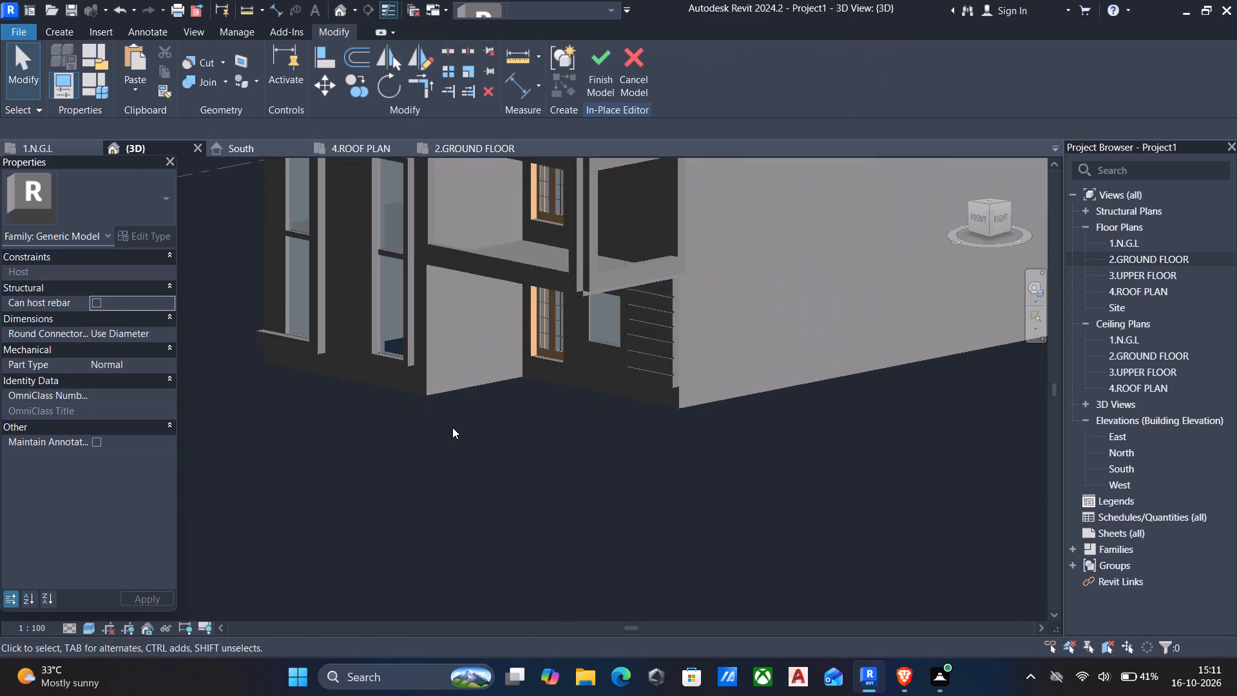
pyautogui.scroll(1, 453, 425)
pyautogui.moveTo(453, 425); pyautogui.dragTo(540, 409, button='middle')
pyautogui.scroll(-2, 540, 409)
pyautogui.middleClick(712, 490)
pyautogui.scroll(-3, 671, 449)
pyautogui.keyDown('shift'); pyautogui.moveTo(671, 444); pyautogui.dragTo(615, 451, button='middle'); pyautogui.keyUp('shift')
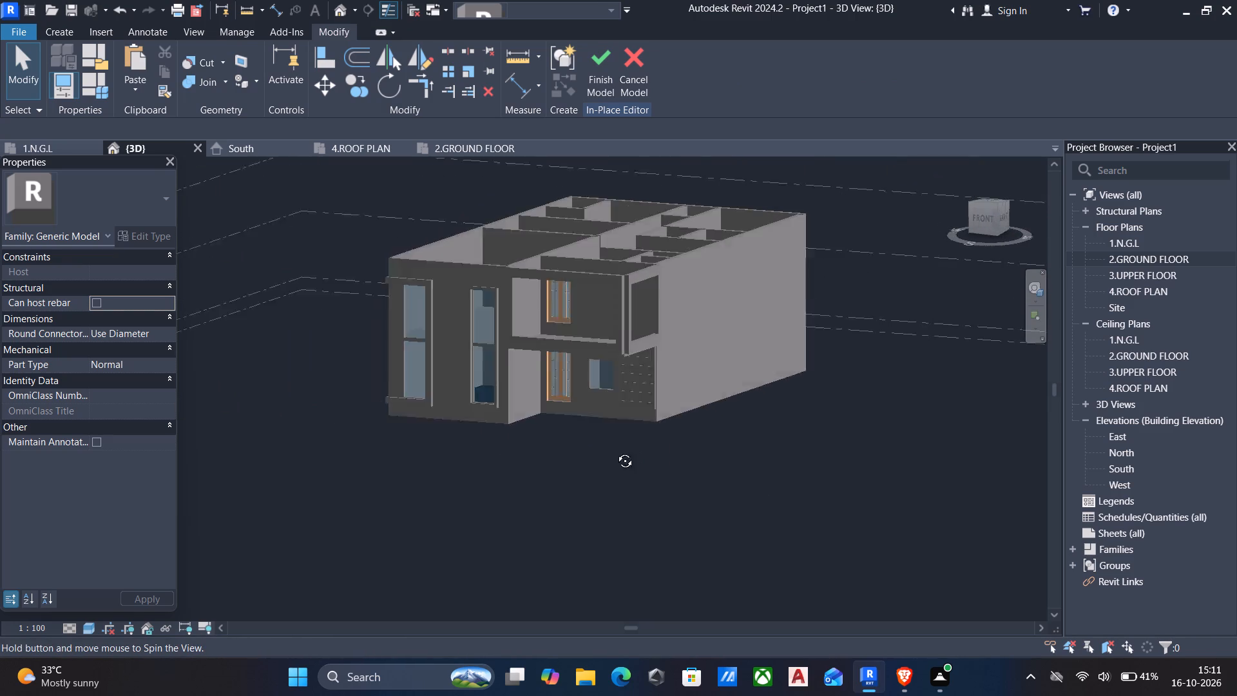
pyautogui.keyDown('shift'); pyautogui.moveTo(615, 451); pyautogui.dragTo(578, 458, button='middle'); pyautogui.keyUp('shift')
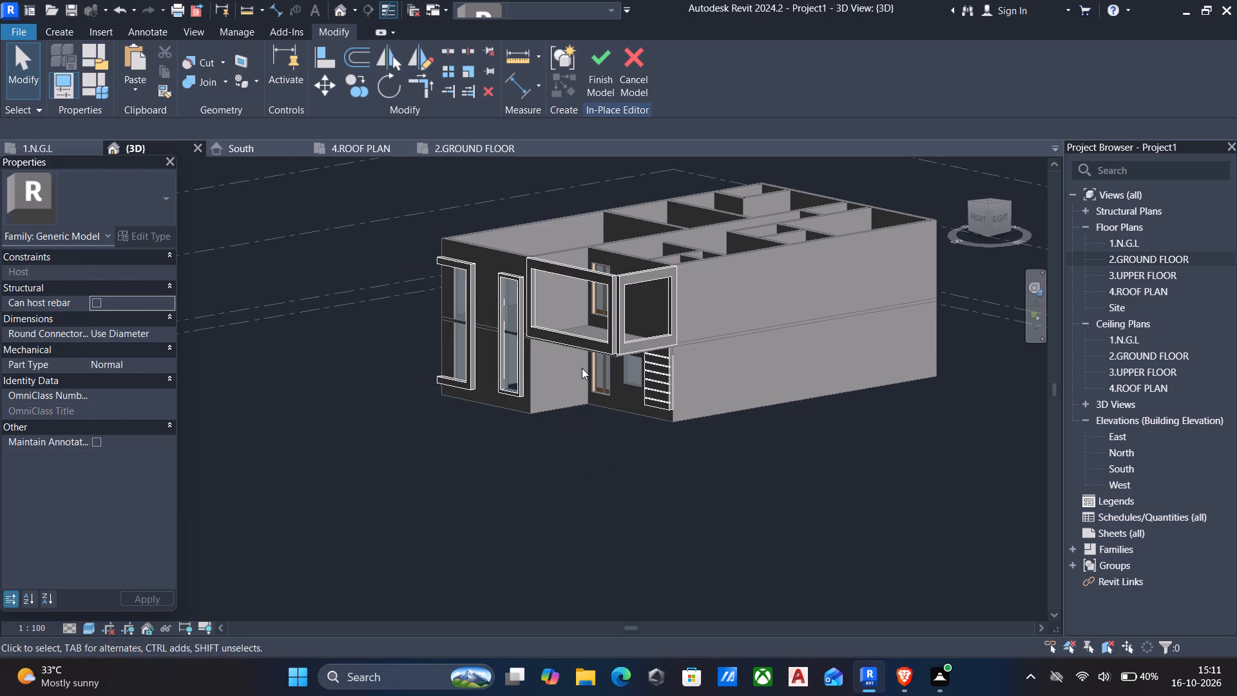
# Open the 2.GROUND FLOOR plan and finish the in-place model.
pyautogui.doubleClick(1160, 262)
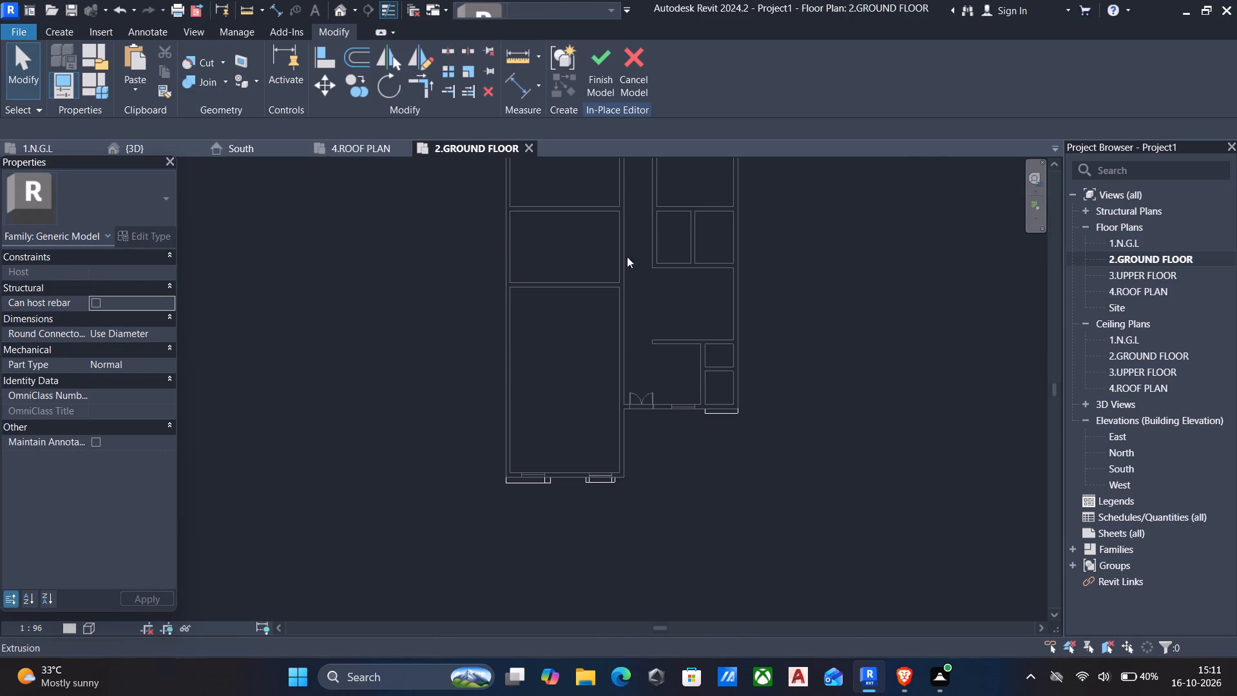
pyautogui.click(597, 66)
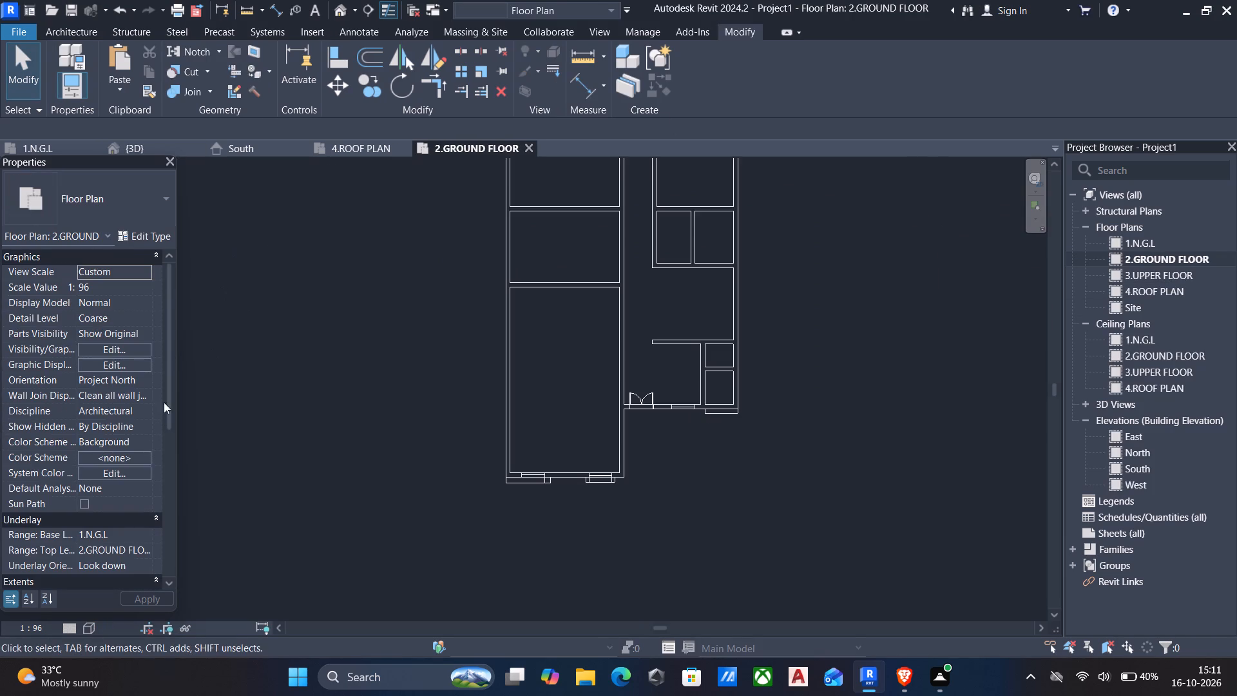
# Check the floor levels against the facade in the South elevation.
pyautogui.click(152, 527)
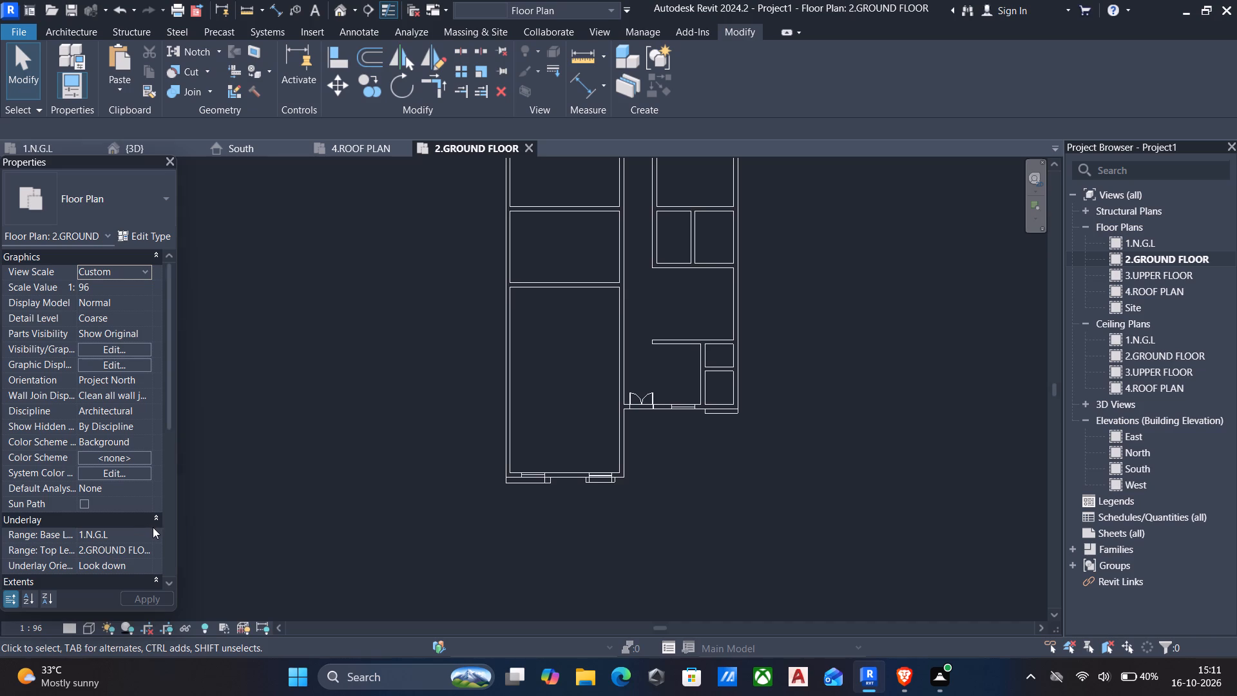
pyautogui.click(129, 535)
pyautogui.doubleClick(1165, 470)
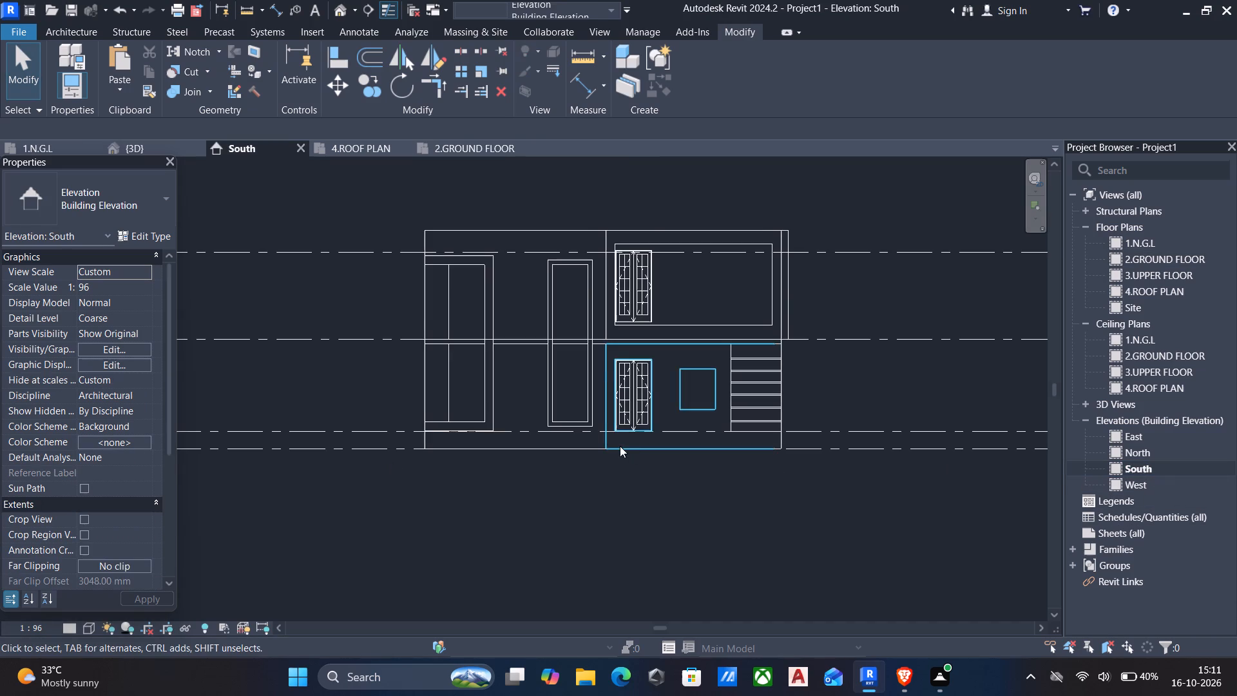
pyautogui.scroll(-2, 620, 446)
pyautogui.moveTo(403, 441); pyautogui.dragTo(364, 472, button='middle')
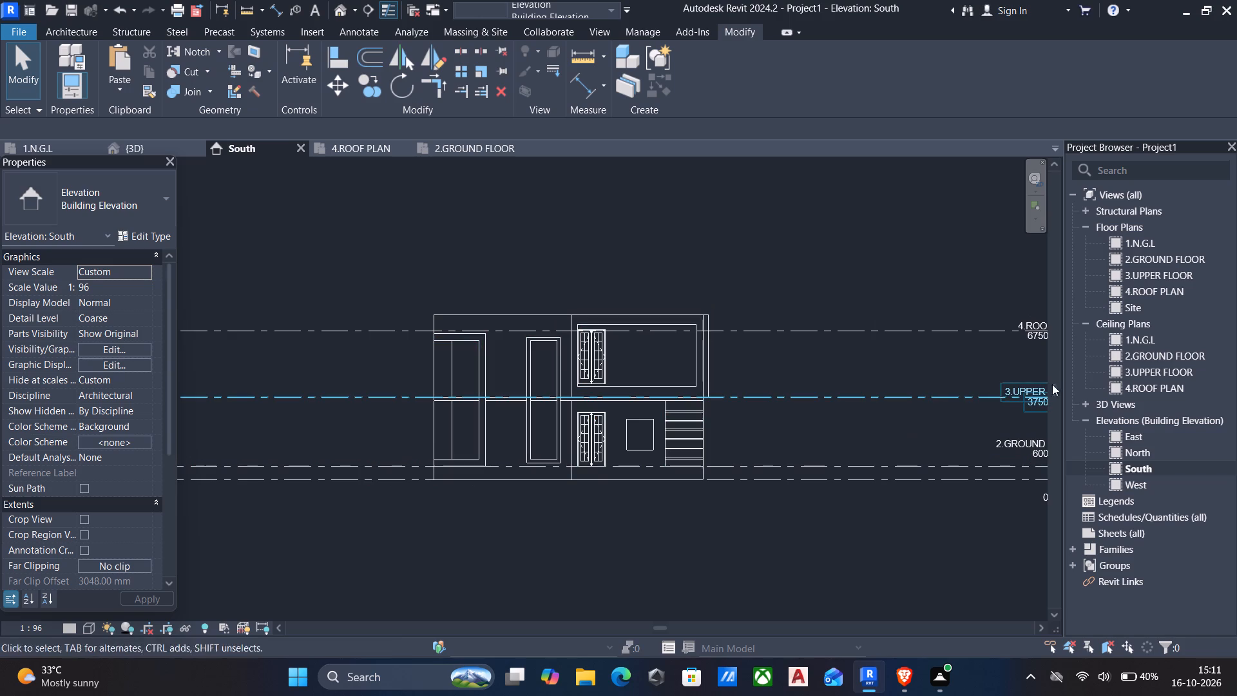
# On the 3.UPPER FLOOR plan, create a Handrail - Rectangular railing about 5702 mm long midway through the front balcony frame's thickness.
pyautogui.doubleClick(1153, 276)
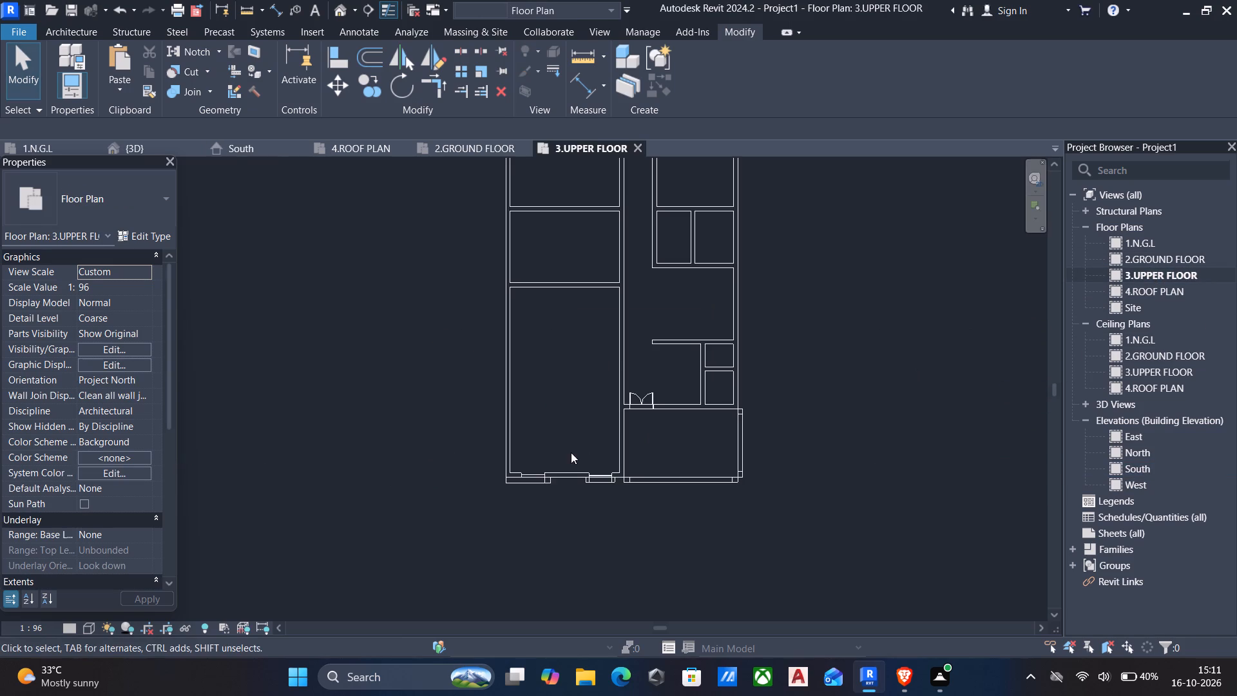
pyautogui.click(91, 31)
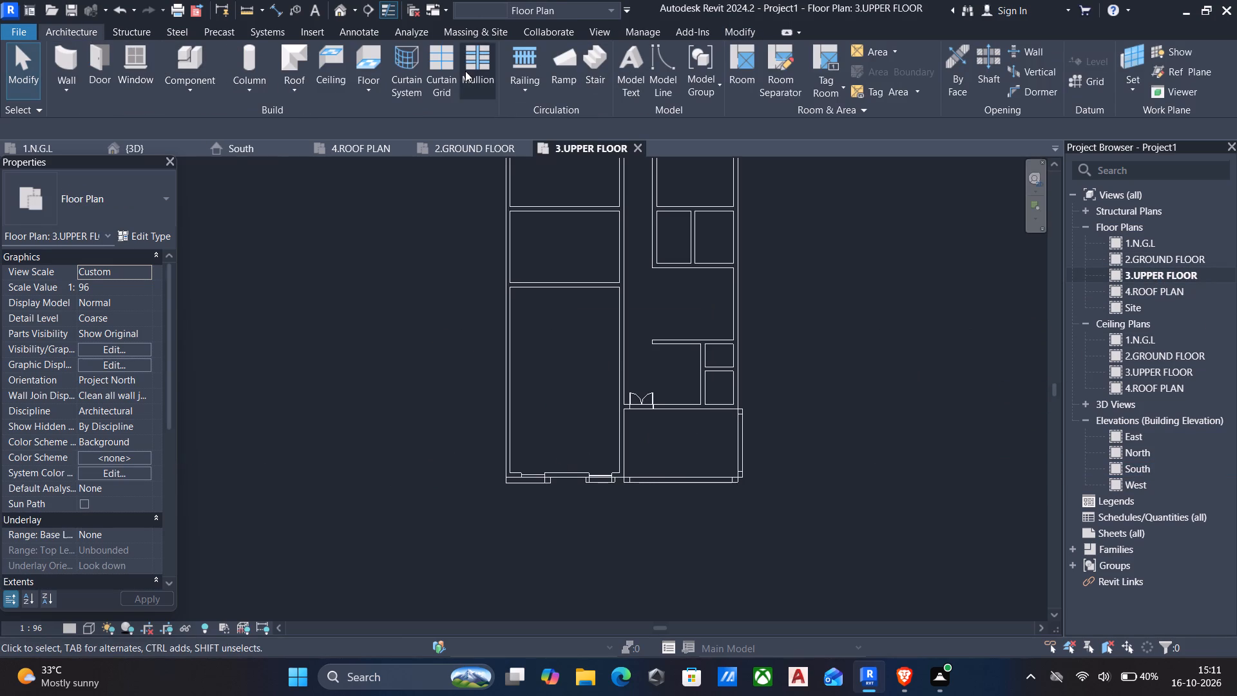
pyautogui.click(528, 60)
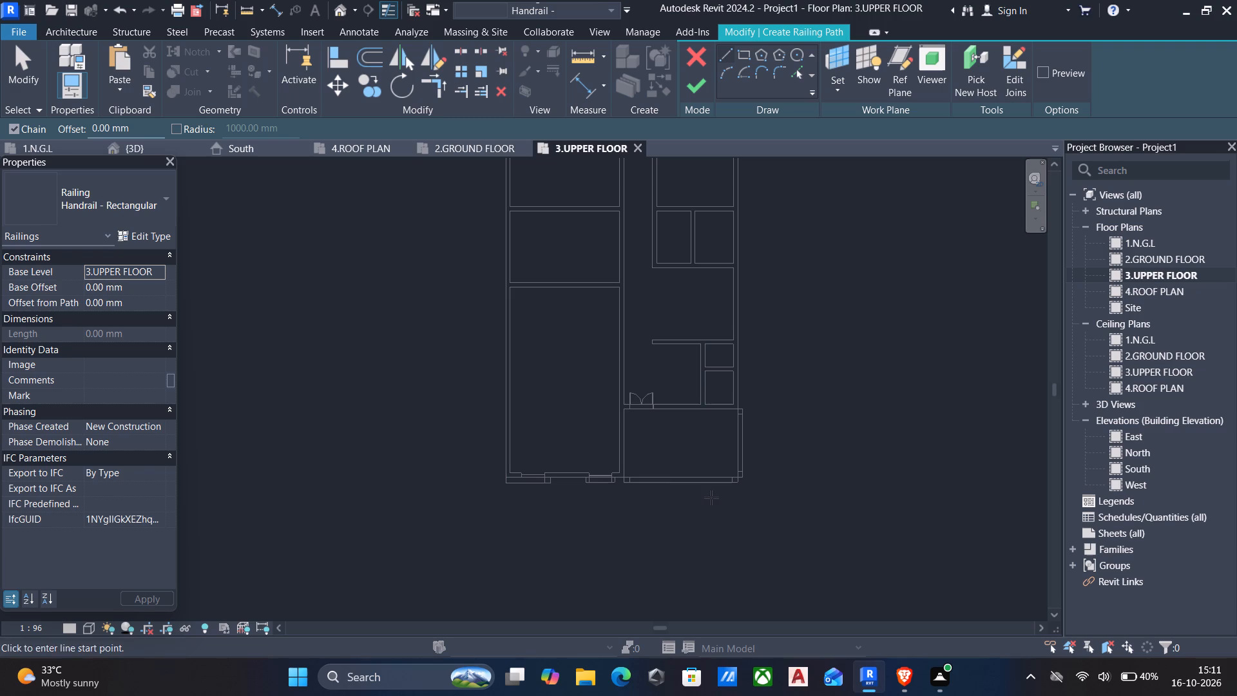
pyautogui.scroll(6, 715, 510)
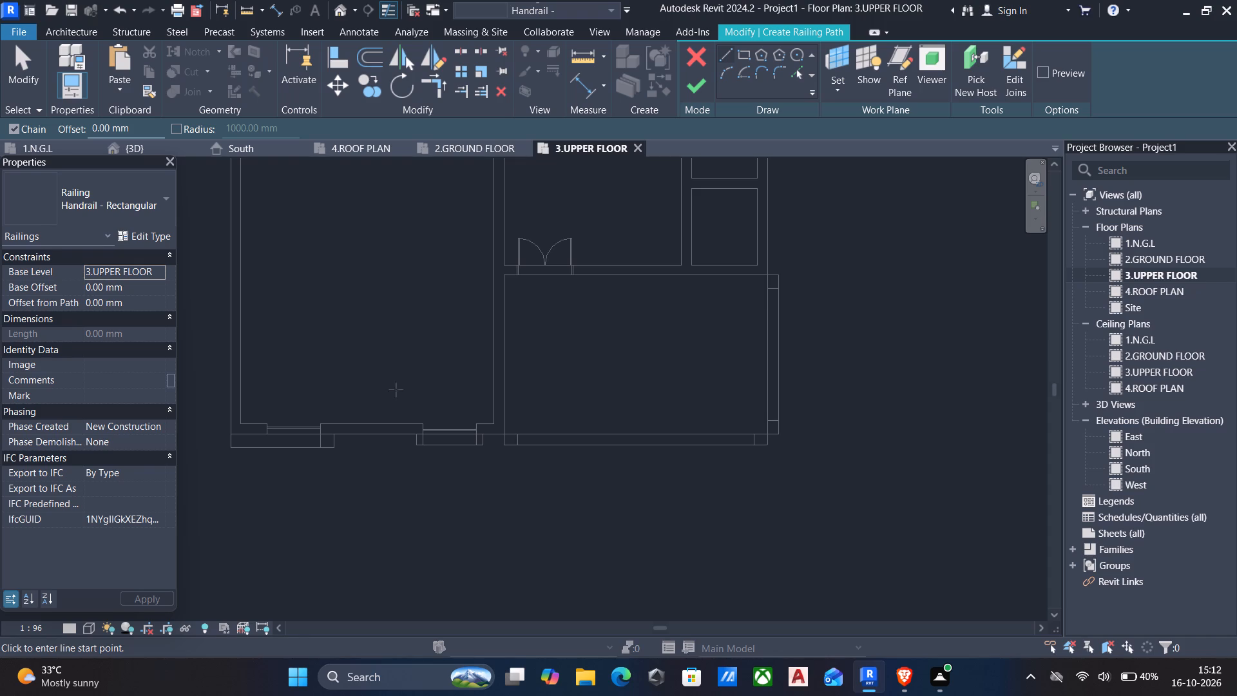
pyautogui.scroll(5, 722, 456)
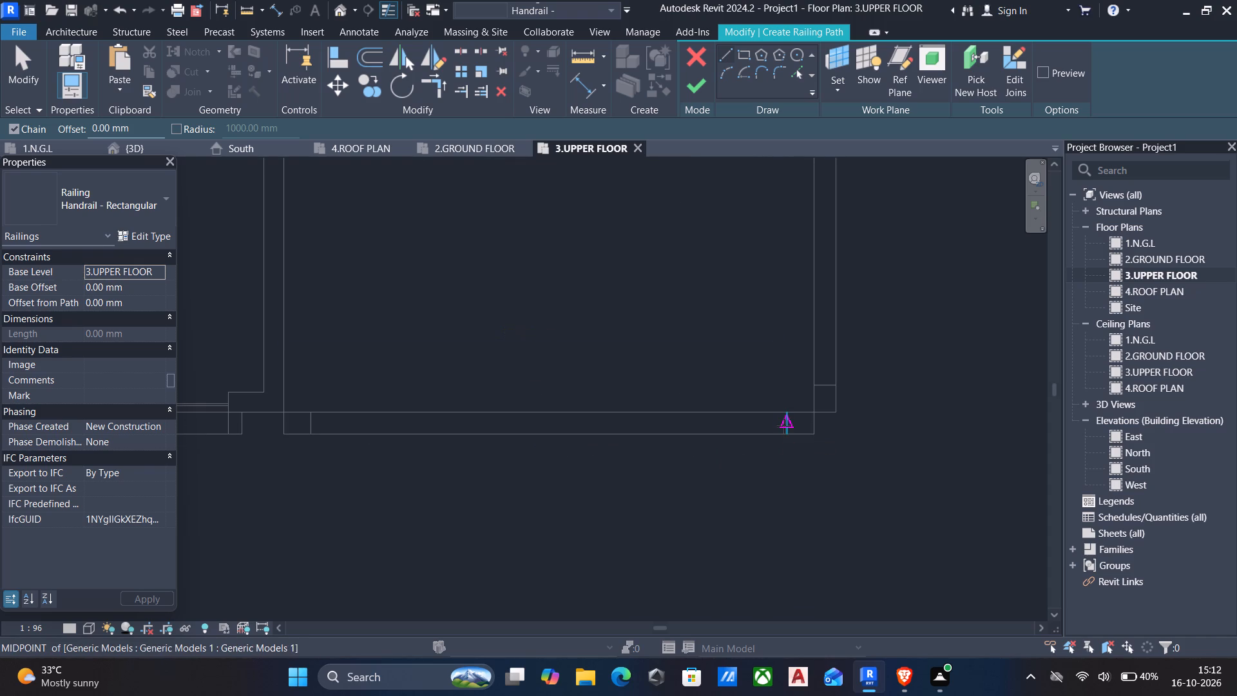
pyautogui.click(784, 426)
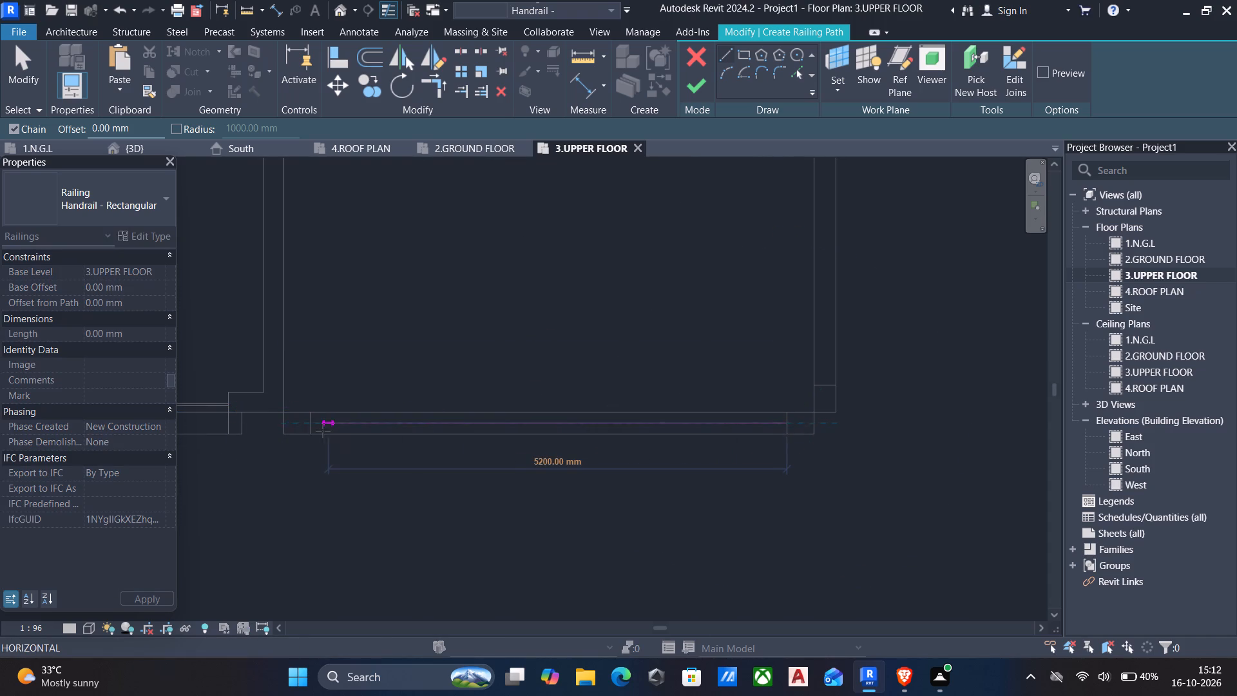
pyautogui.click(284, 422)
pyautogui.press('Escape')
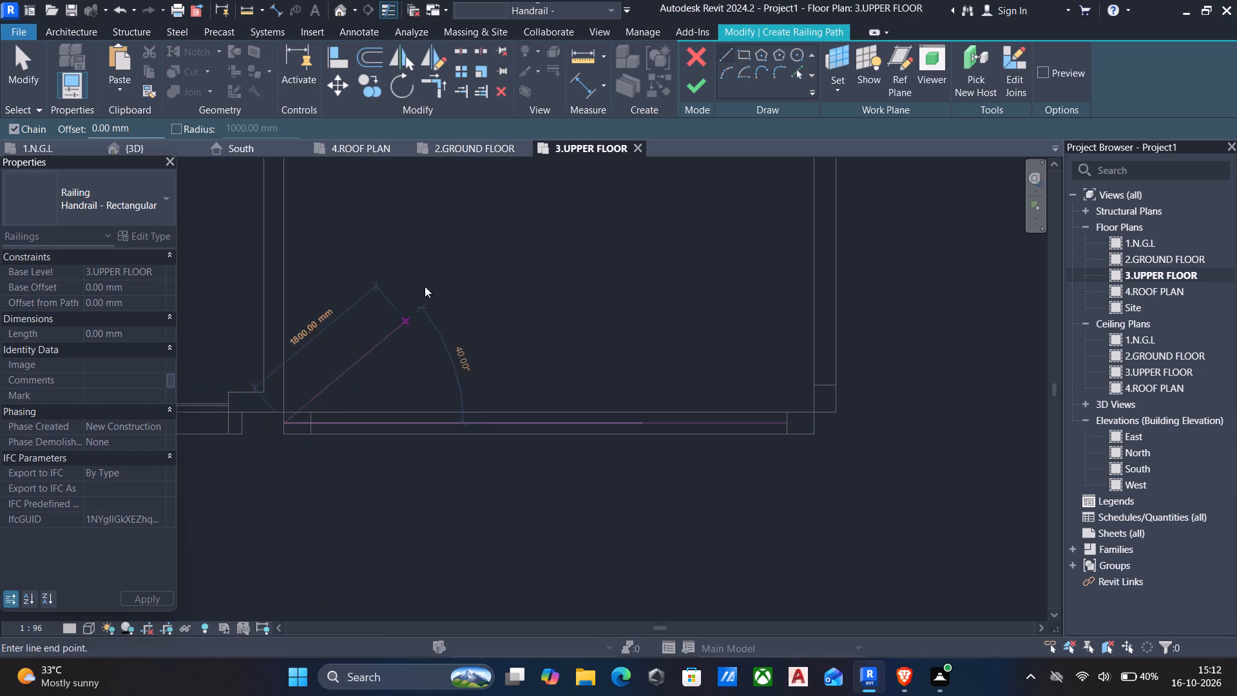
pyautogui.click(695, 84)
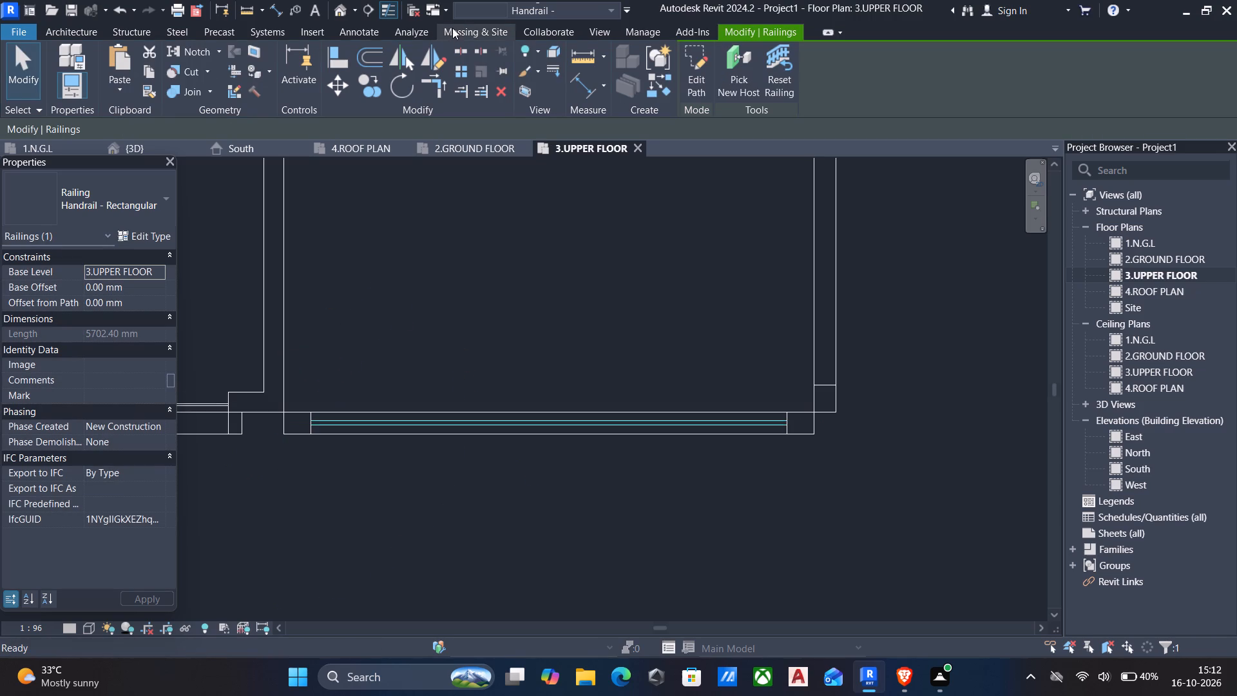
# In the 3D view, set the front balcony railing's base offset to 1'6".
pyautogui.click(336, 9)
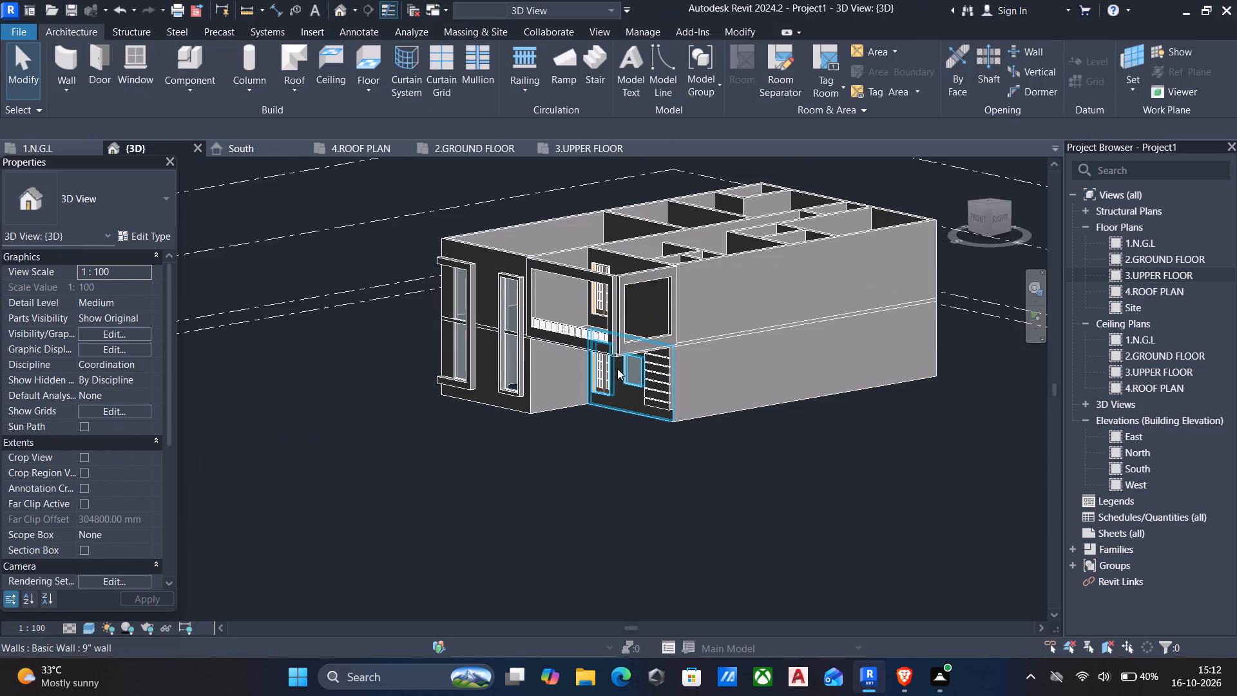
pyautogui.scroll(4, 619, 369)
pyautogui.scroll(3, 548, 288)
pyautogui.scroll(4, 591, 325)
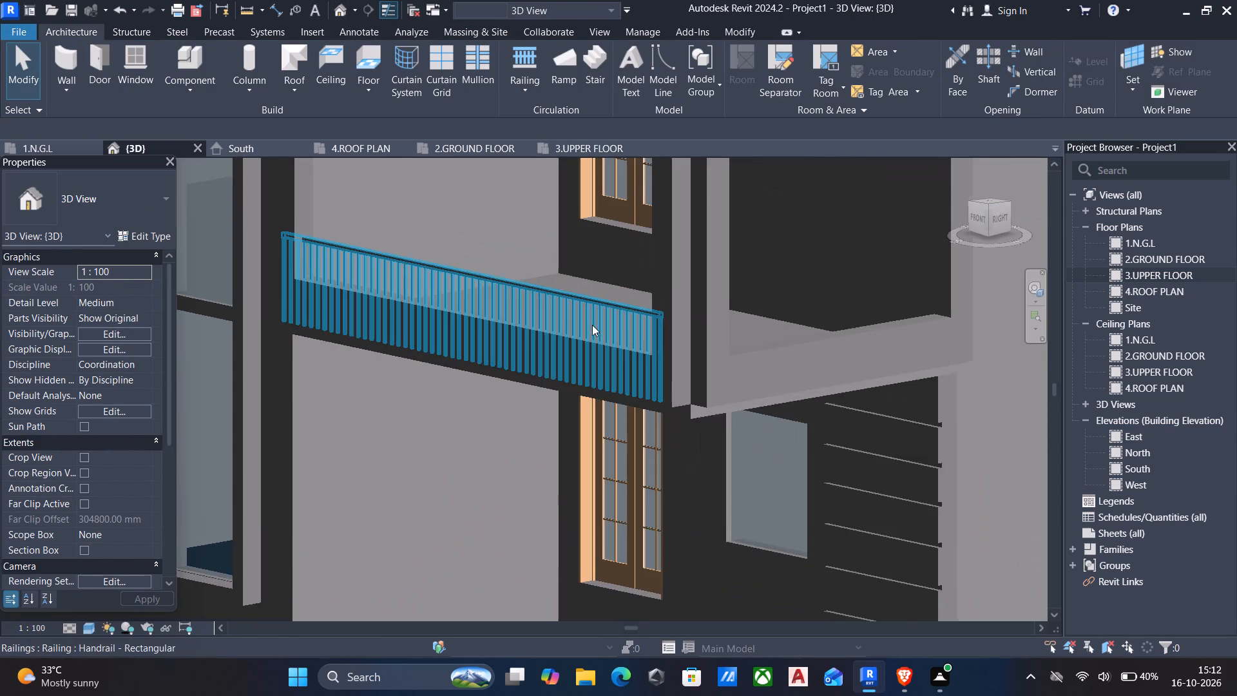
pyautogui.scroll(-2, 669, 343)
pyautogui.click(617, 317)
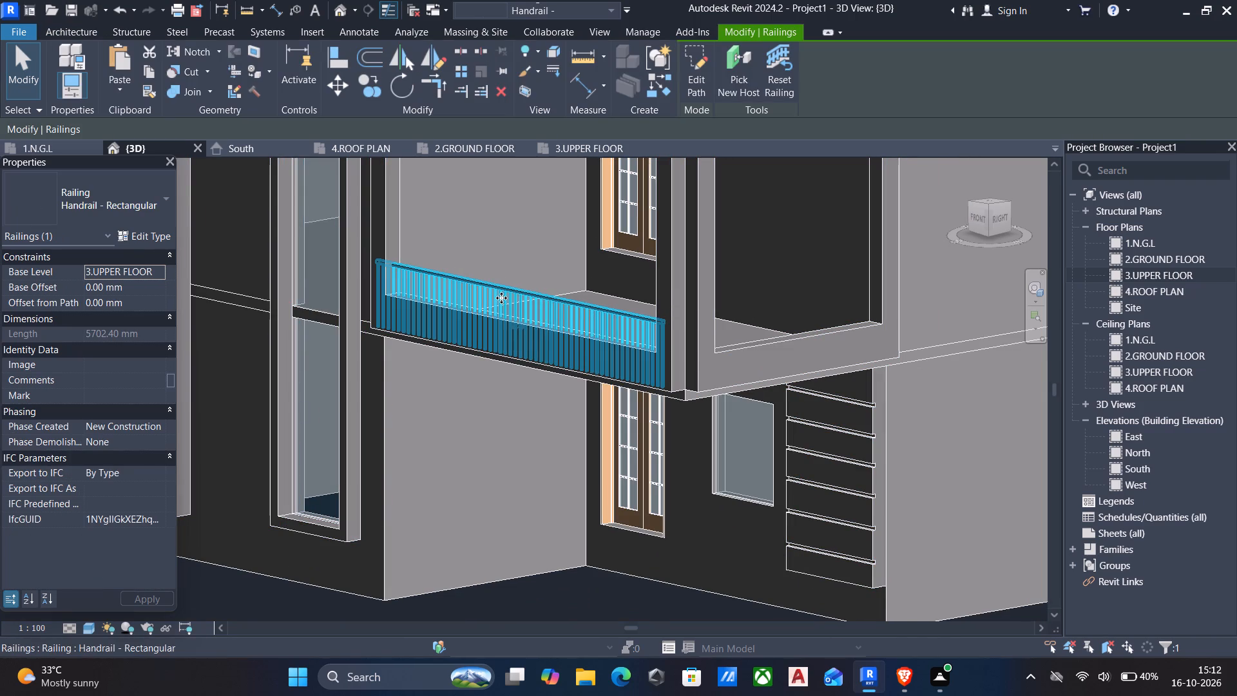
pyautogui.press('Up')
pyautogui.press('Up')
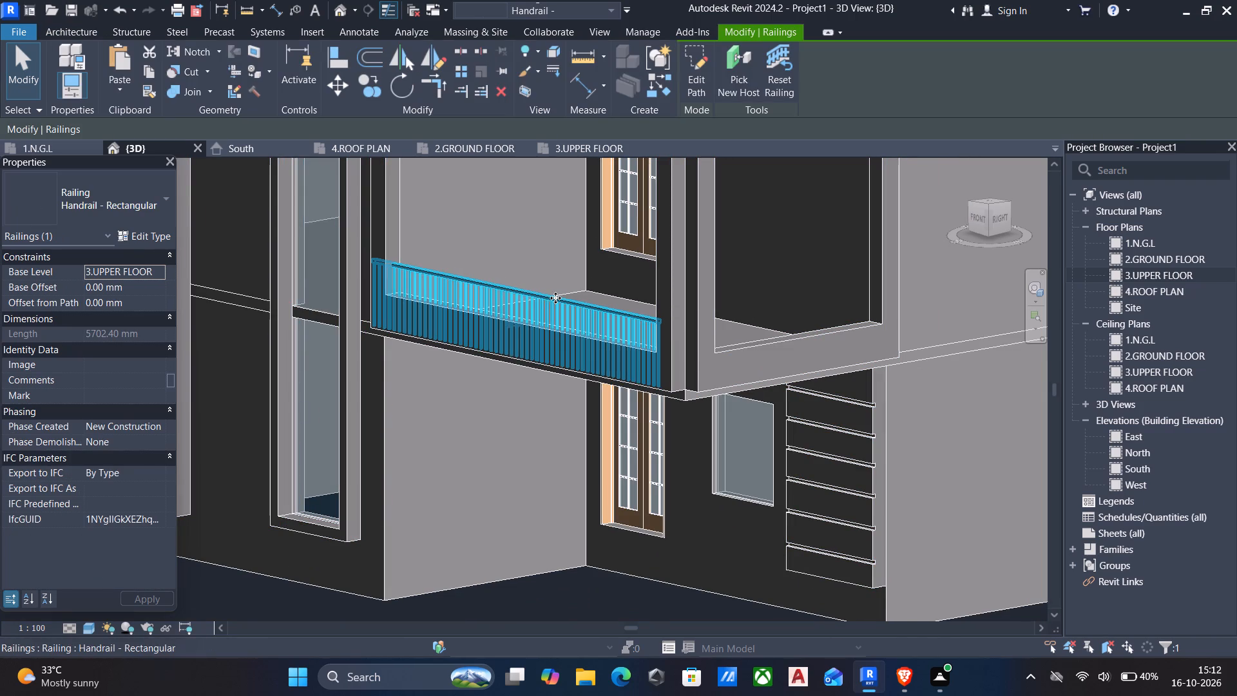
pyautogui.click(158, 289)
pyautogui.write('1\'6"')
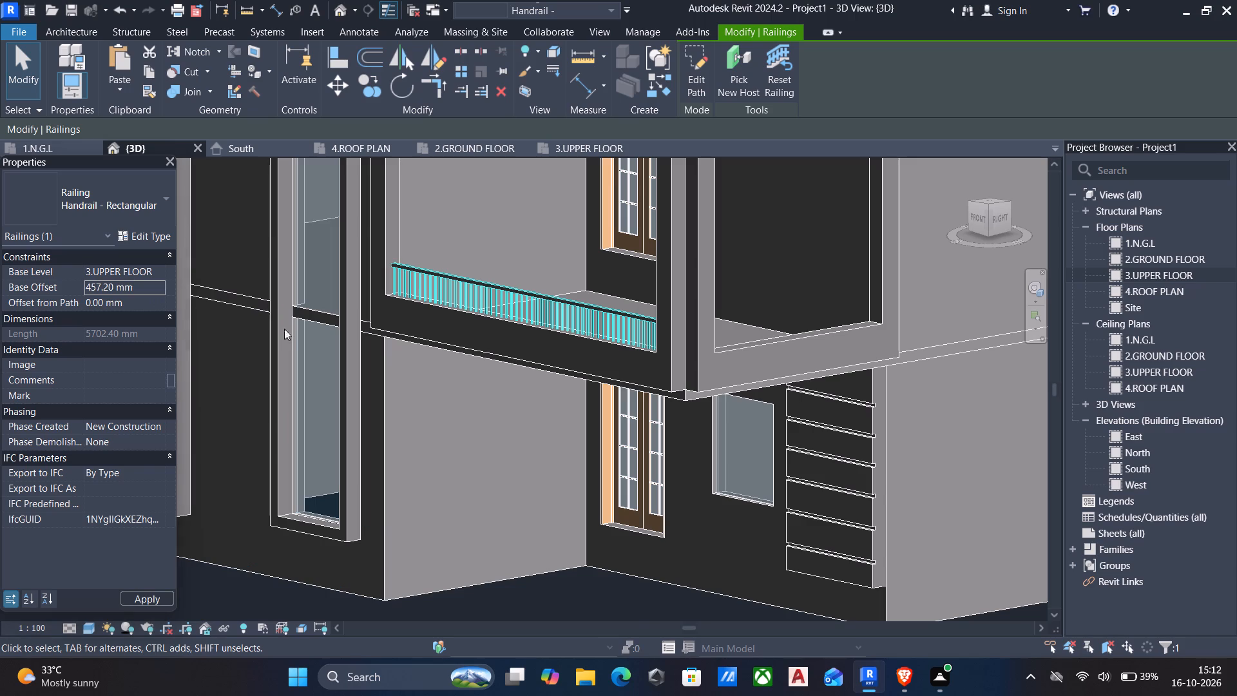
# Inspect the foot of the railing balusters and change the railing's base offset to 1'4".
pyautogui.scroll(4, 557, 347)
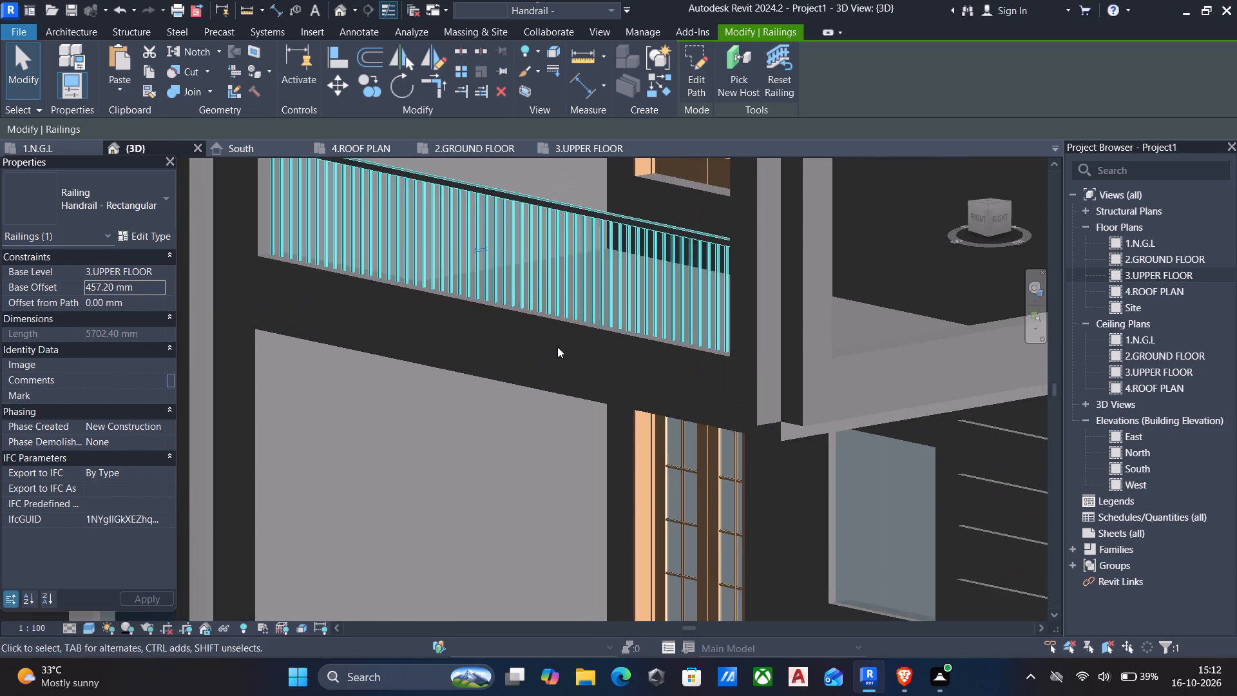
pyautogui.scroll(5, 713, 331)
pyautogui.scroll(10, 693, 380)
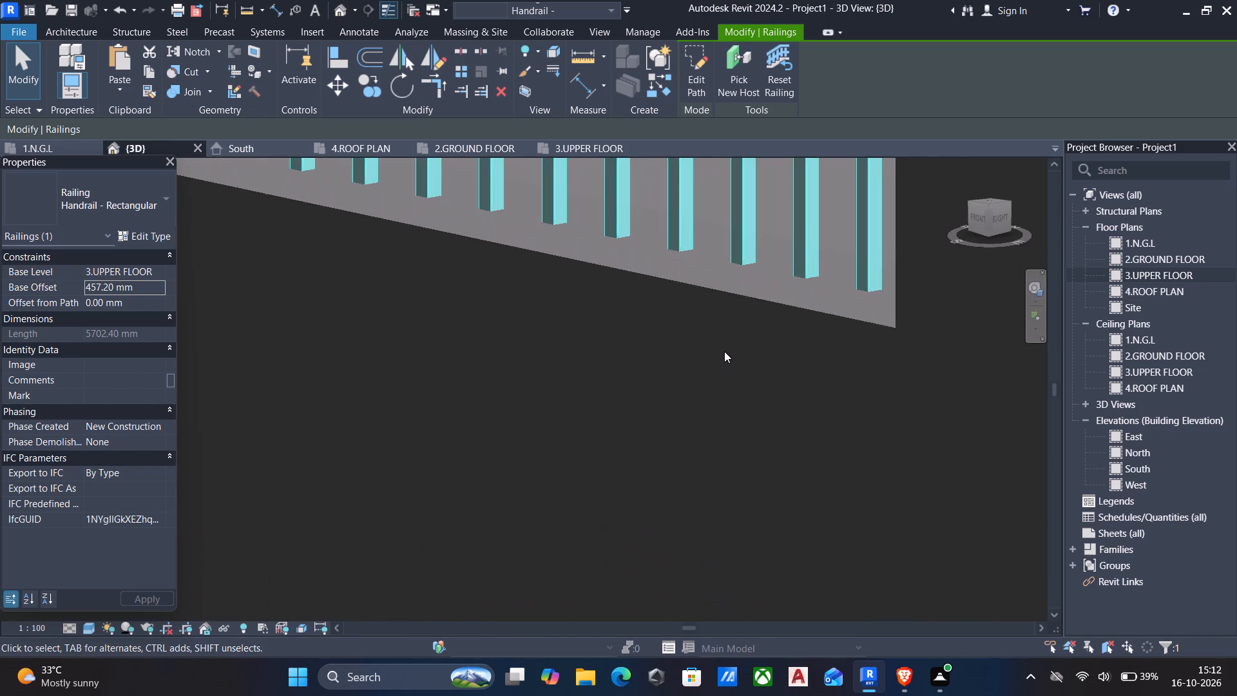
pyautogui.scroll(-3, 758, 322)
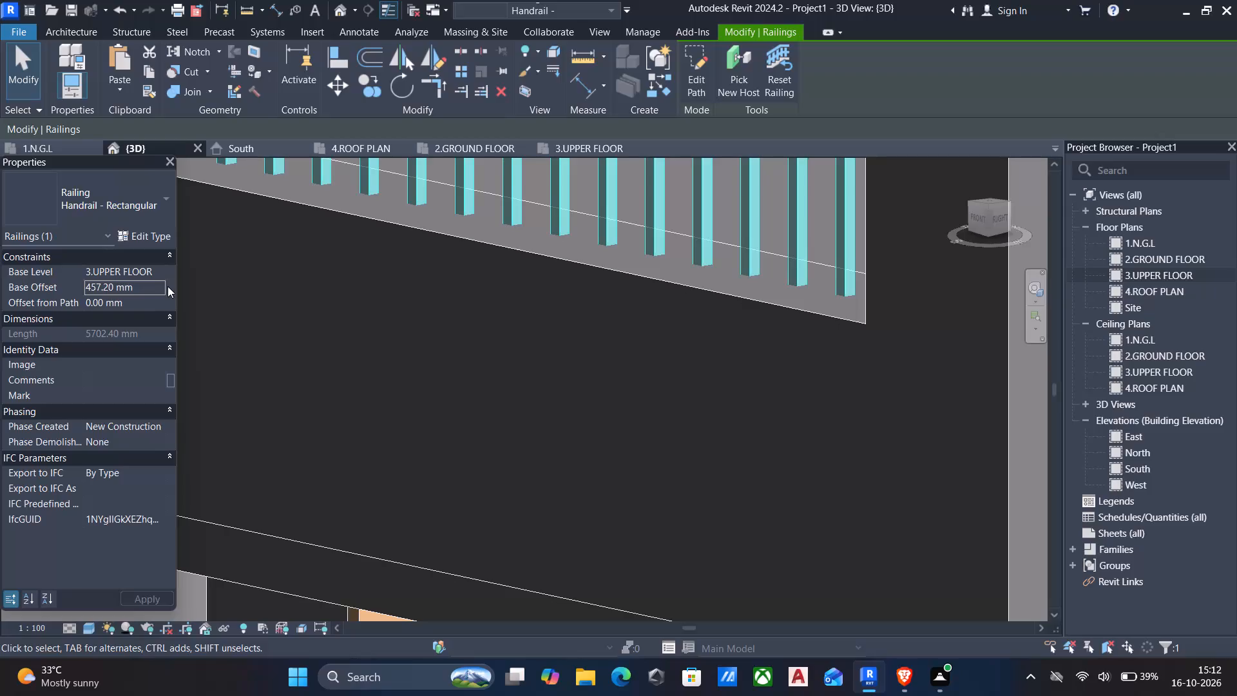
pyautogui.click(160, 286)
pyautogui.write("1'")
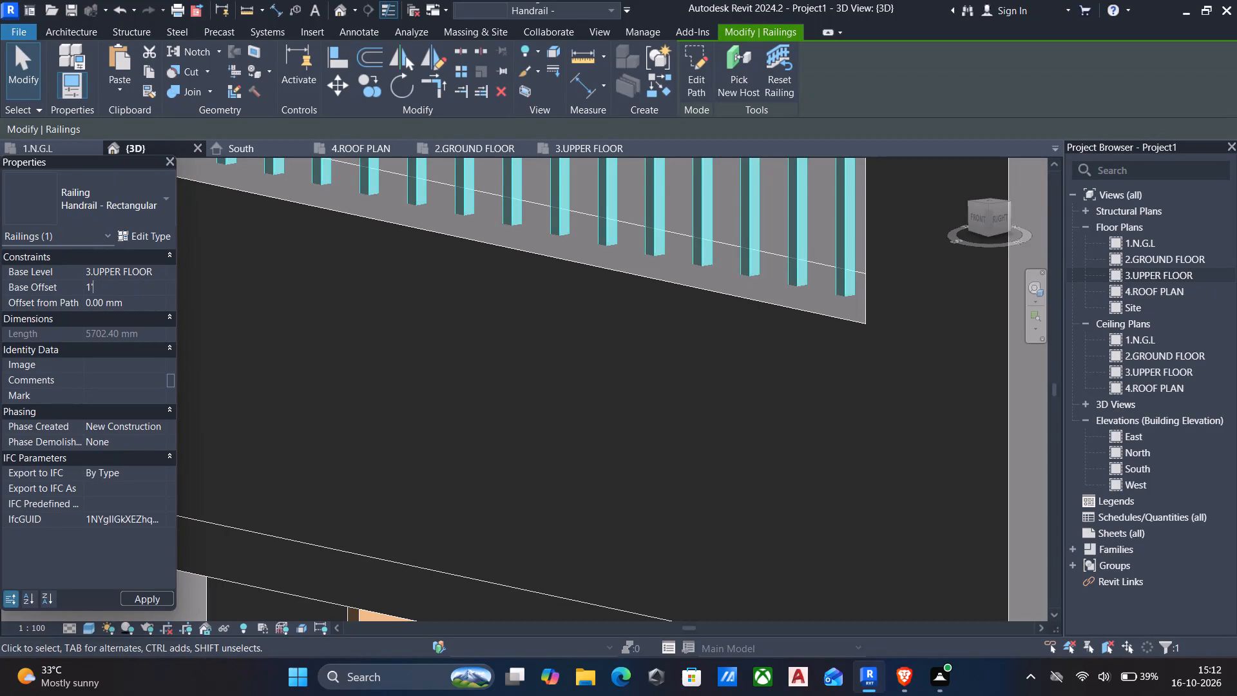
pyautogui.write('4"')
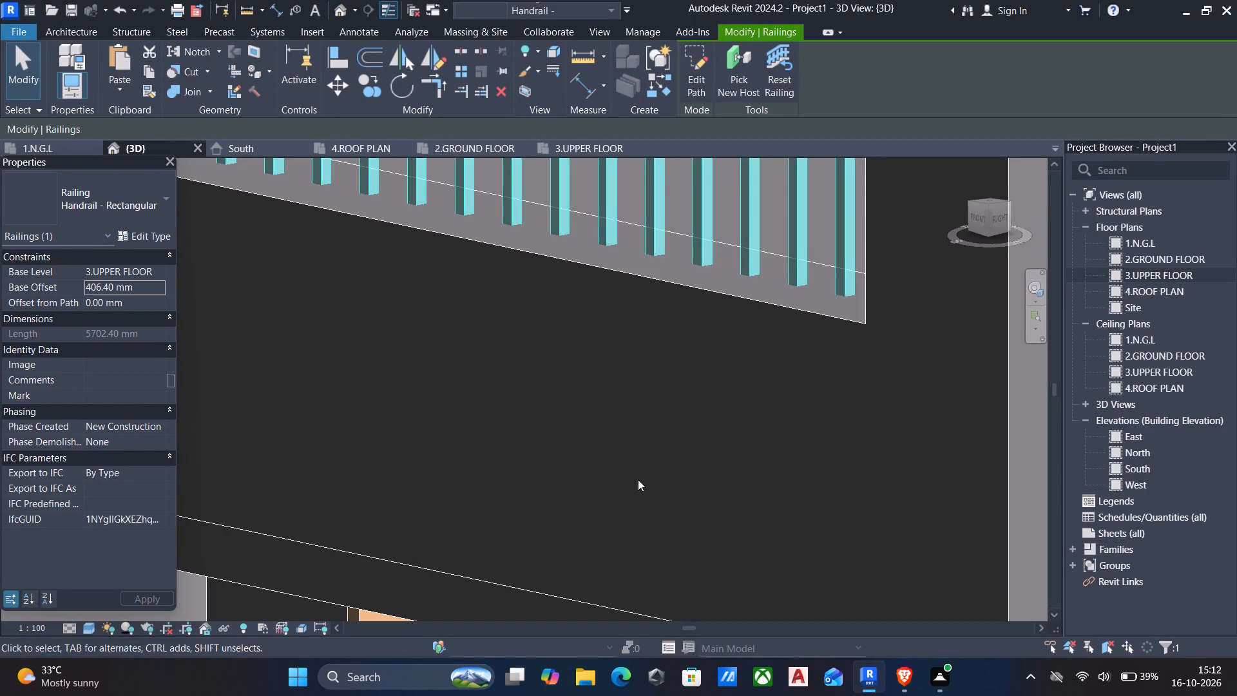
# Set the front balcony railing's base offset back to 1'6".
pyautogui.scroll(-4, 615, 466)
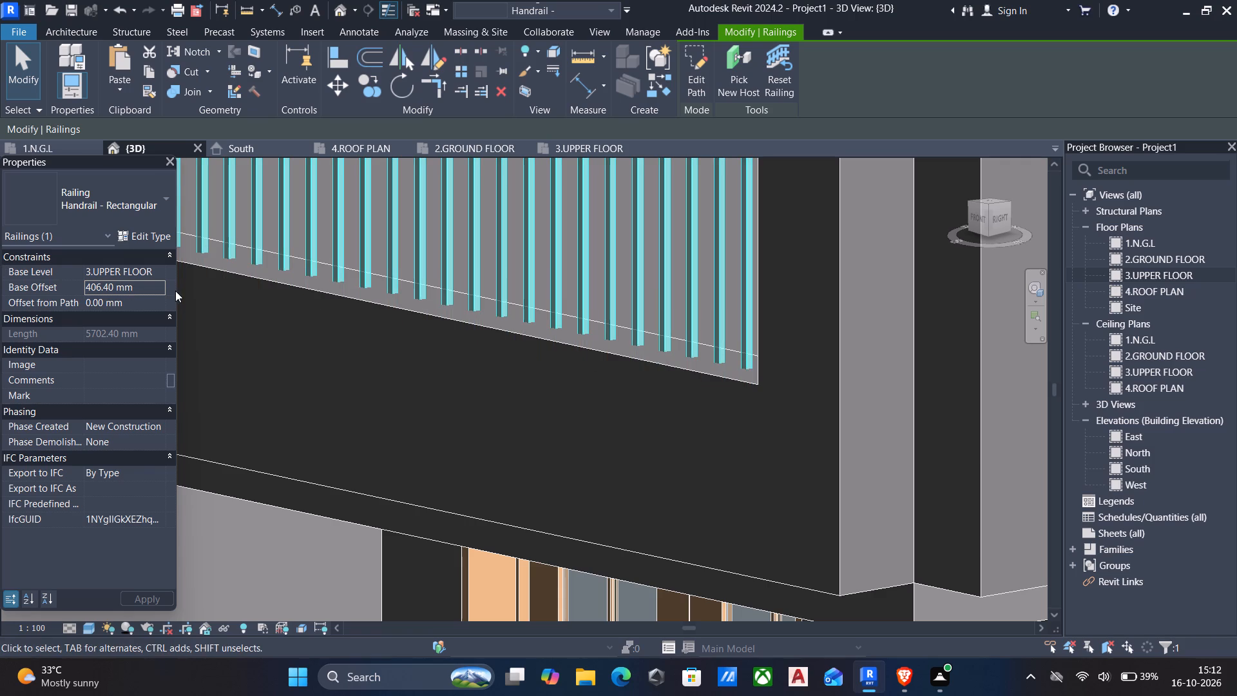
pyautogui.click(149, 278)
pyautogui.click(151, 287)
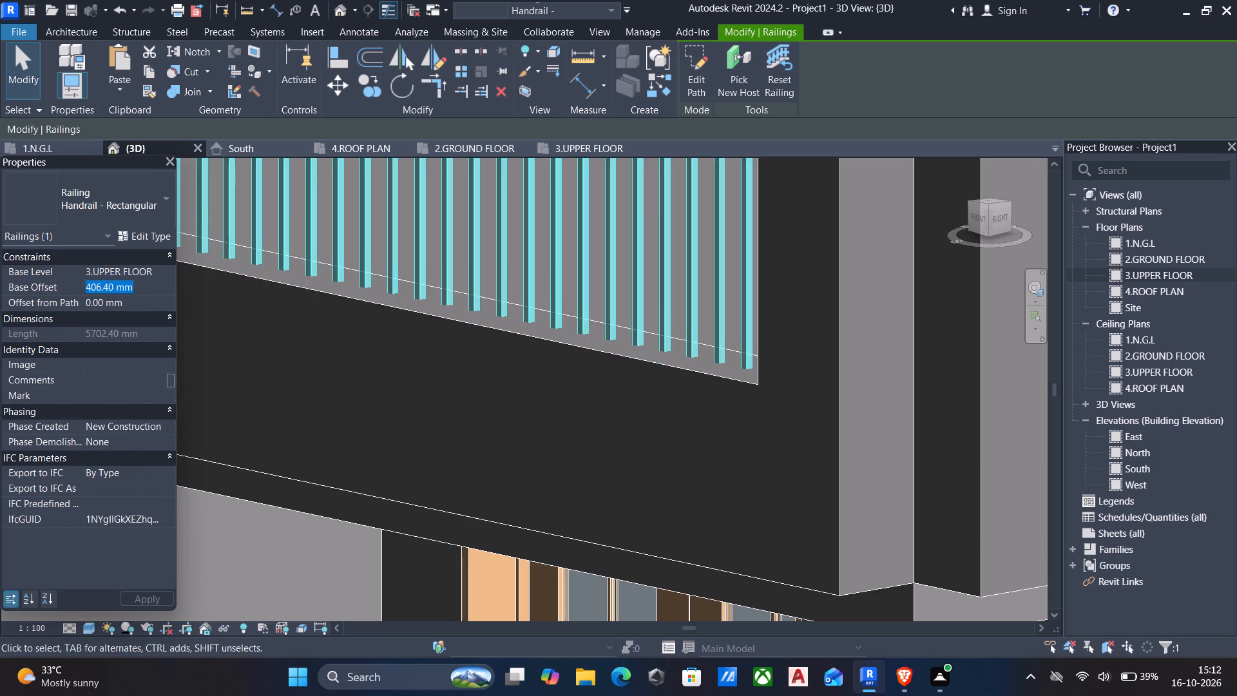
pyautogui.write("1'")
pyautogui.write('6"')
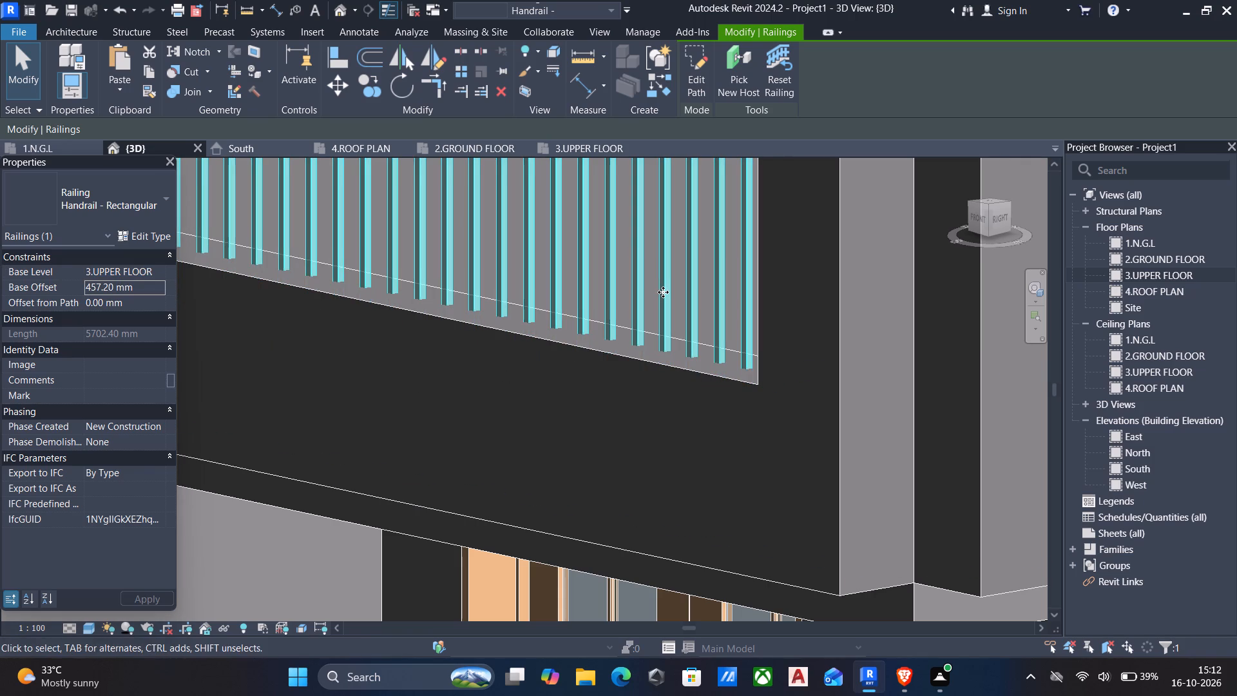
# Change the front balcony railing's type to Glass Panel - Bottom Fill.
pyautogui.click(664, 295)
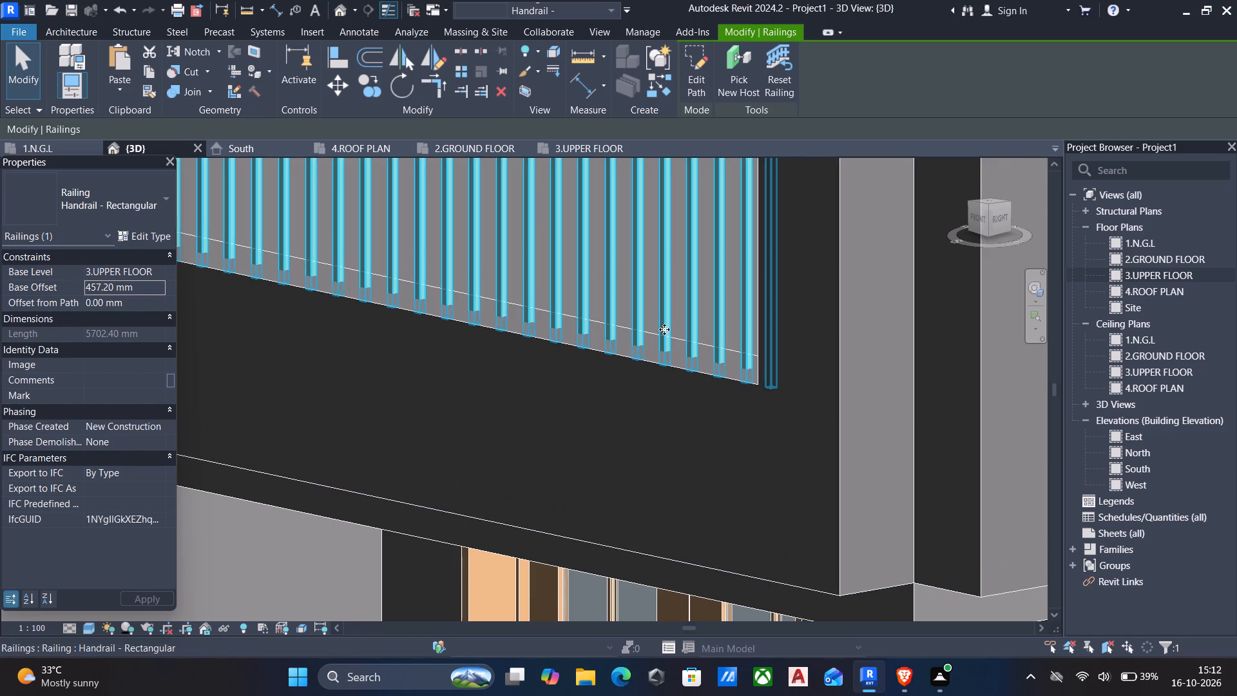
pyautogui.scroll(-10, 664, 329)
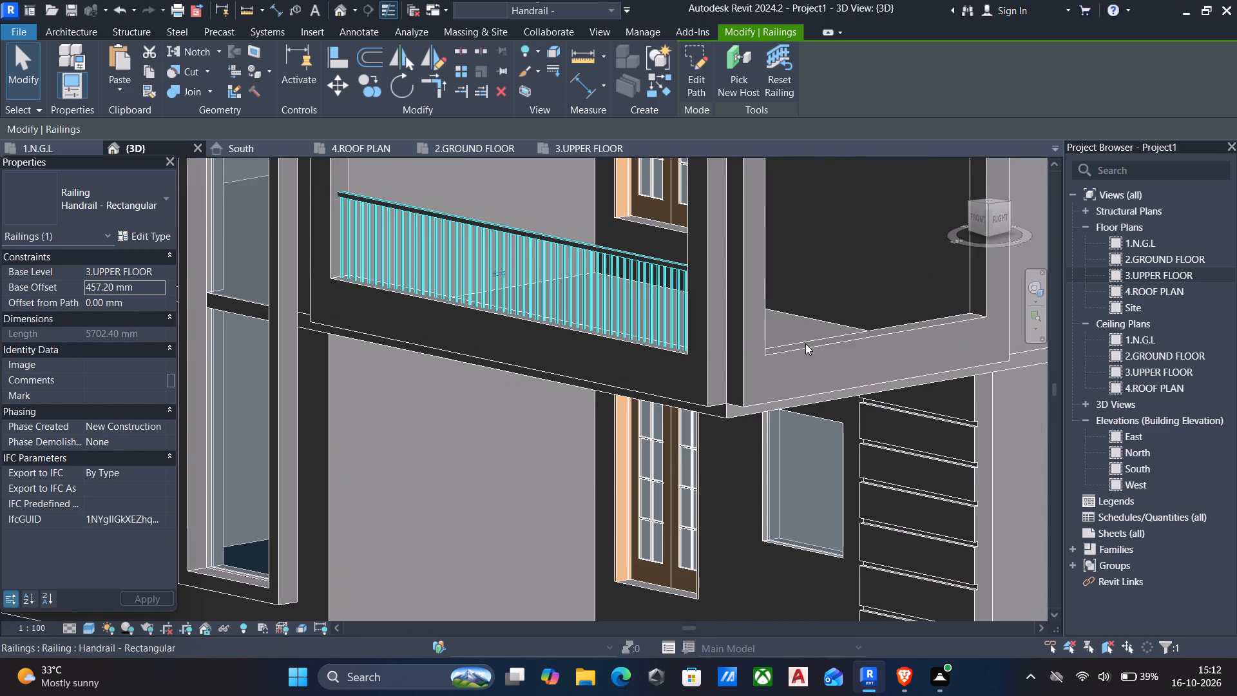
pyautogui.click(113, 196)
pyautogui.click(87, 284)
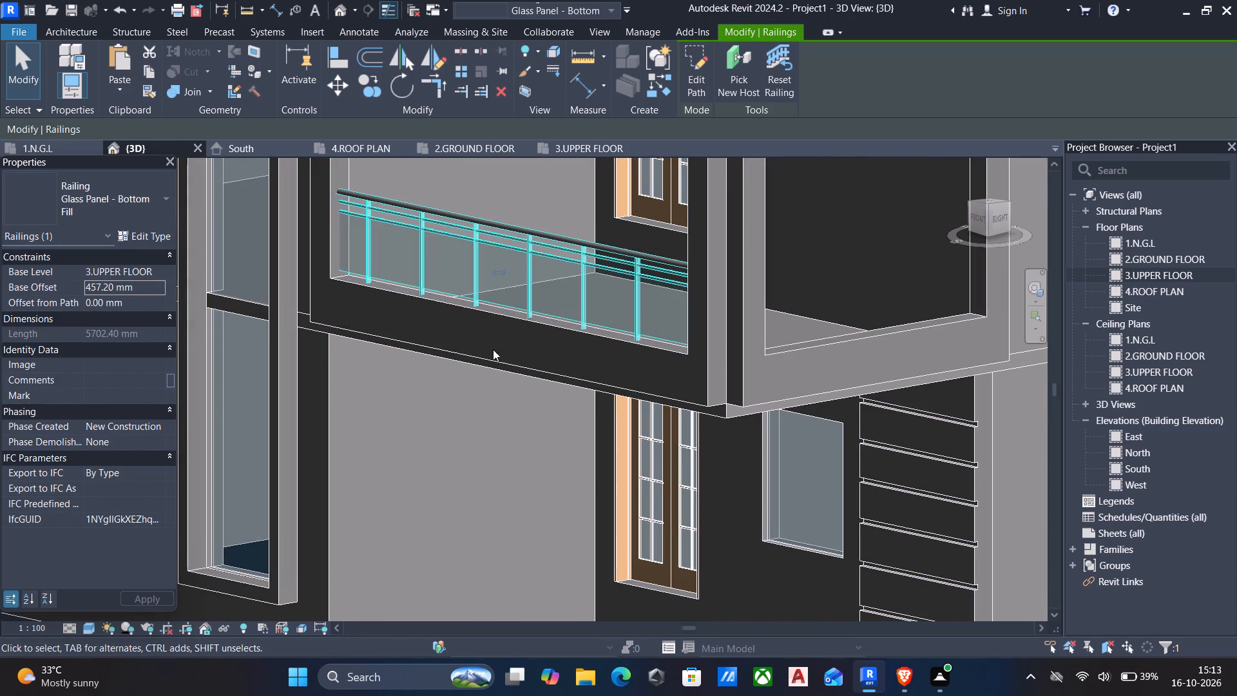
# Examine the front balcony railing on the 3.UPPER FLOOR plan and the surrounding frames in the 3D view.
pyautogui.doubleClick(1156, 269)
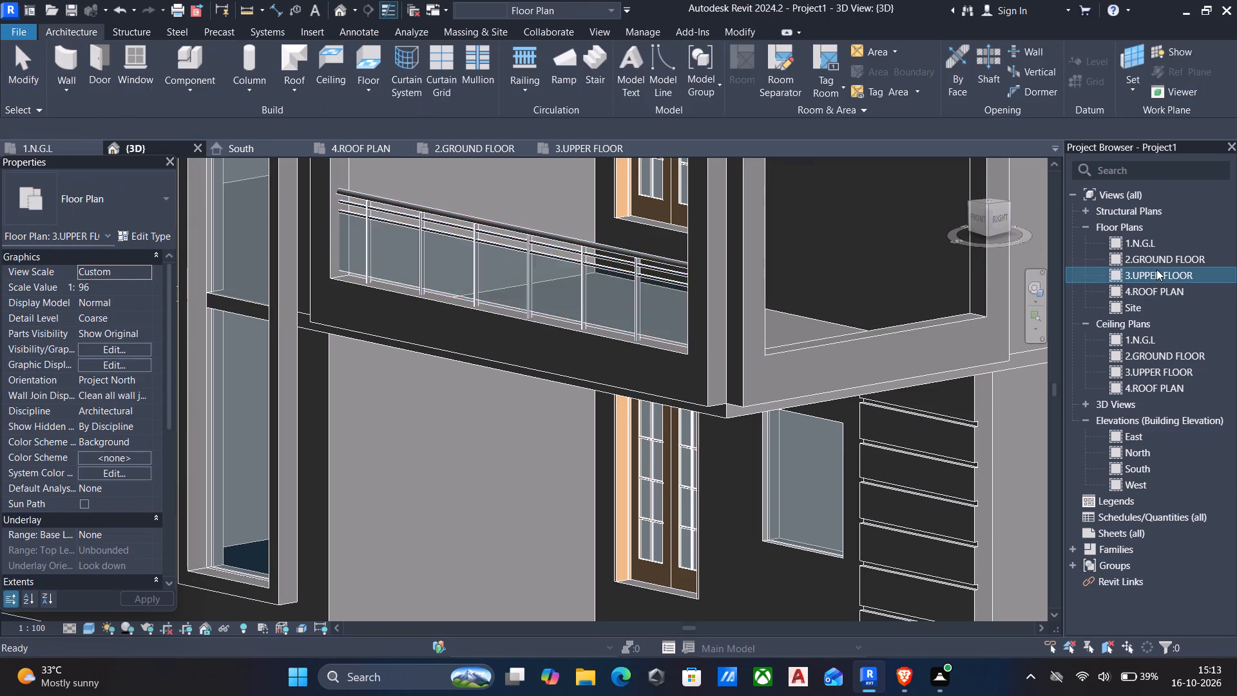
pyautogui.scroll(-4, 716, 569)
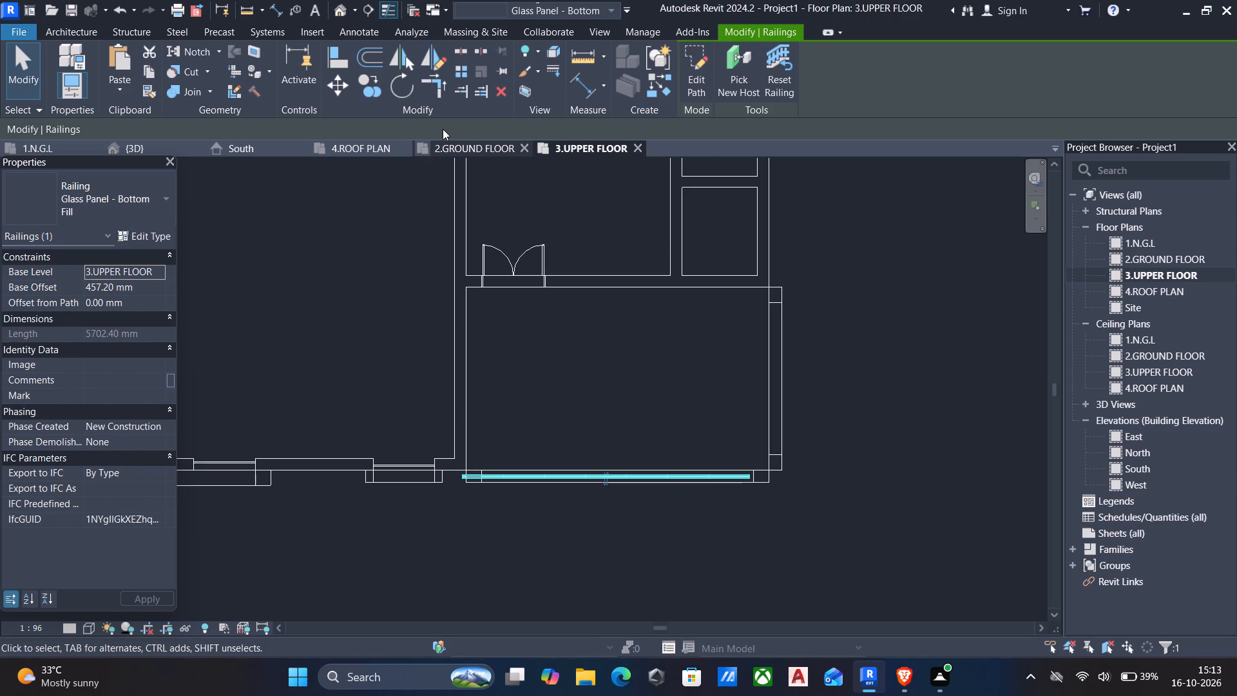
pyautogui.click(342, 10)
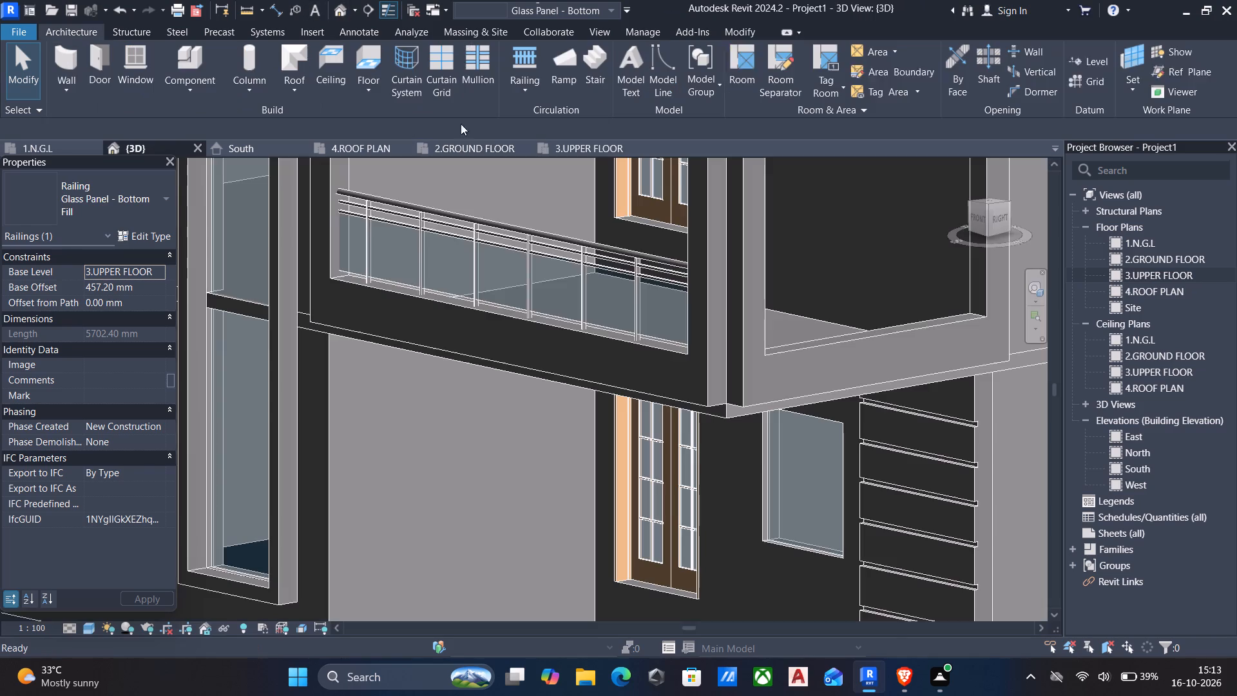
pyautogui.scroll(-2, 791, 367)
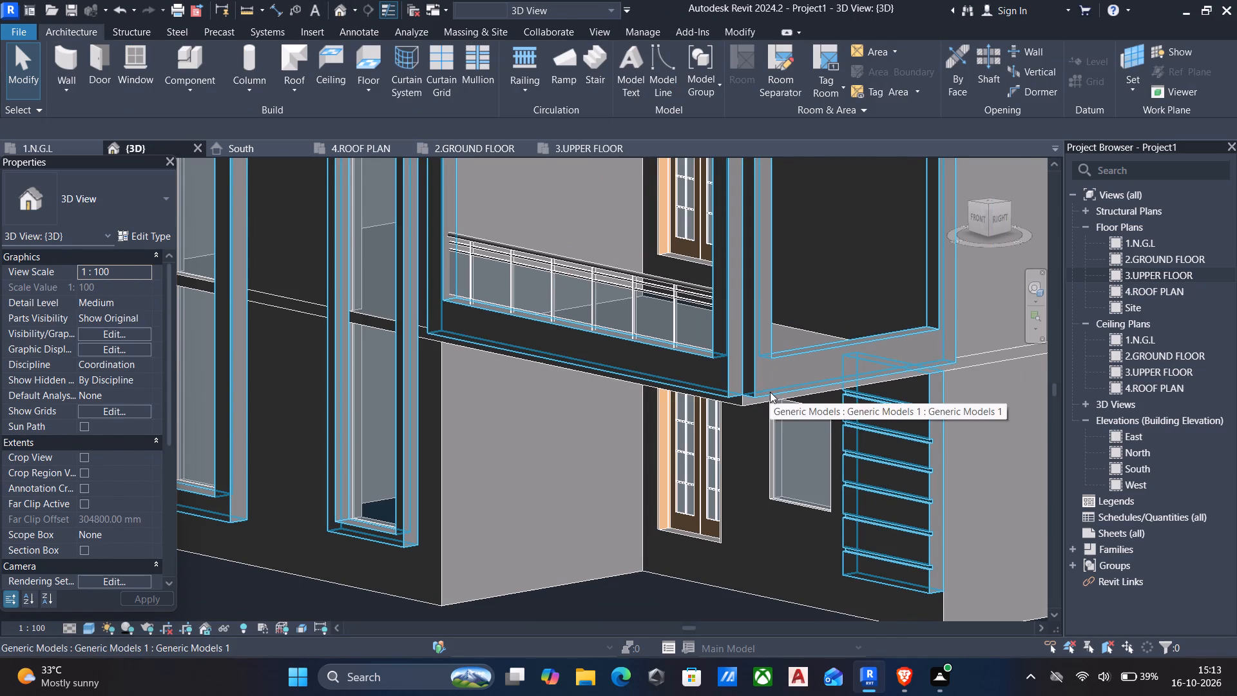
pyautogui.scroll(-5, 823, 386)
pyautogui.keyDown('shift'); pyautogui.moveTo(839, 387); pyautogui.dragTo(845, 385, button='middle'); pyautogui.keyUp('shift')
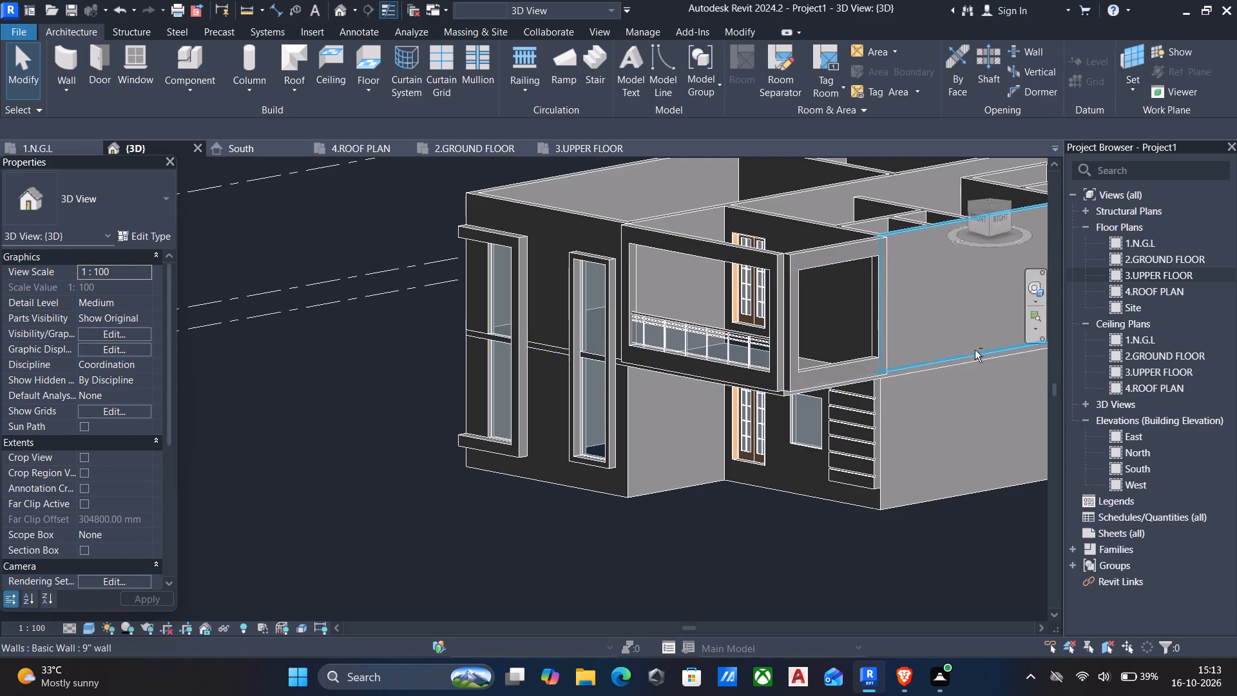
pyautogui.keyDown('shift'); pyautogui.scroll(-4, 975, 350); pyautogui.keyUp('shift')
pyautogui.keyDown('shift'); pyautogui.moveTo(860, 391); pyautogui.dragTo(955, 375, button='middle'); pyautogui.keyUp('shift')
# Edit the balcony frame model in place, shifting the side frame extrusion inward to start at -304.80 mm and end at 0 mm.
pyautogui.scroll(3, 954, 374)
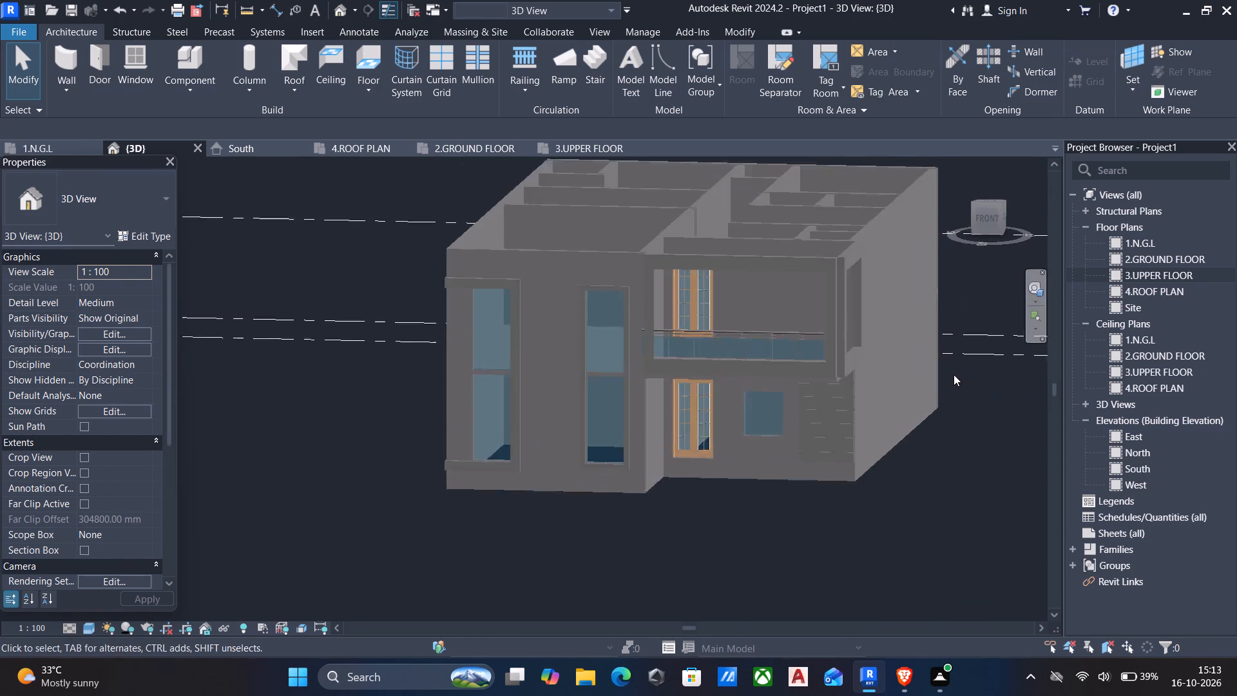
pyautogui.scroll(6, 954, 374)
pyautogui.click(687, 333)
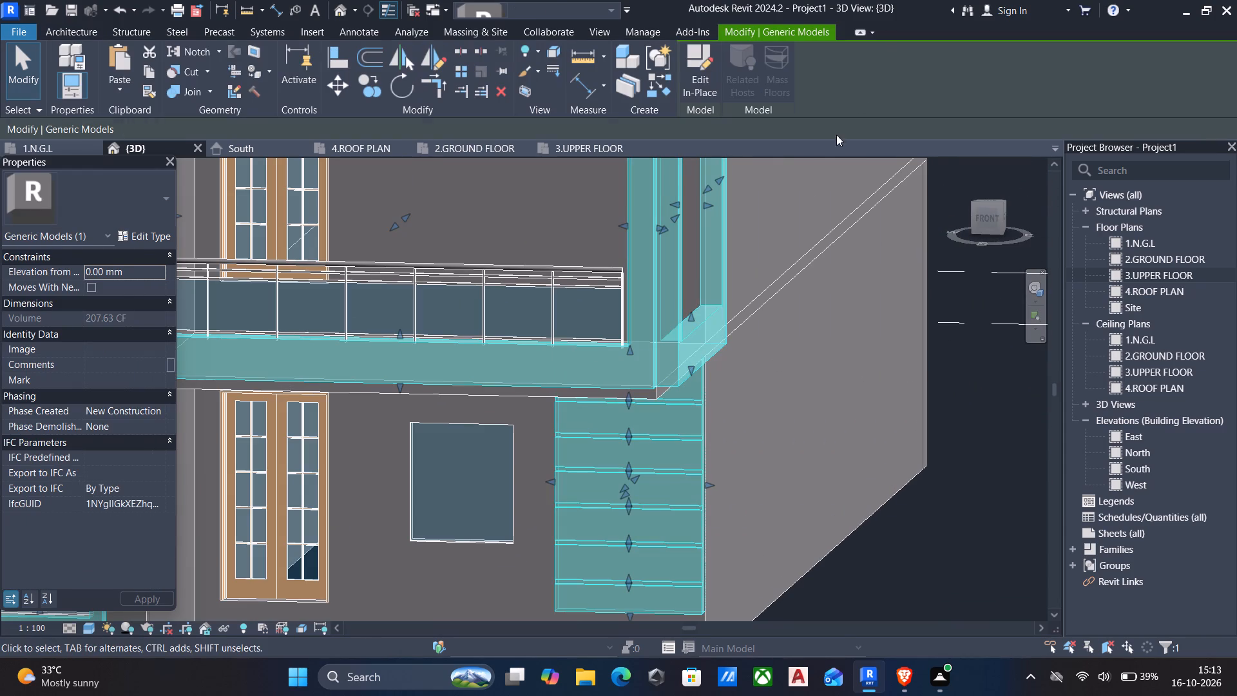
pyautogui.click(684, 56)
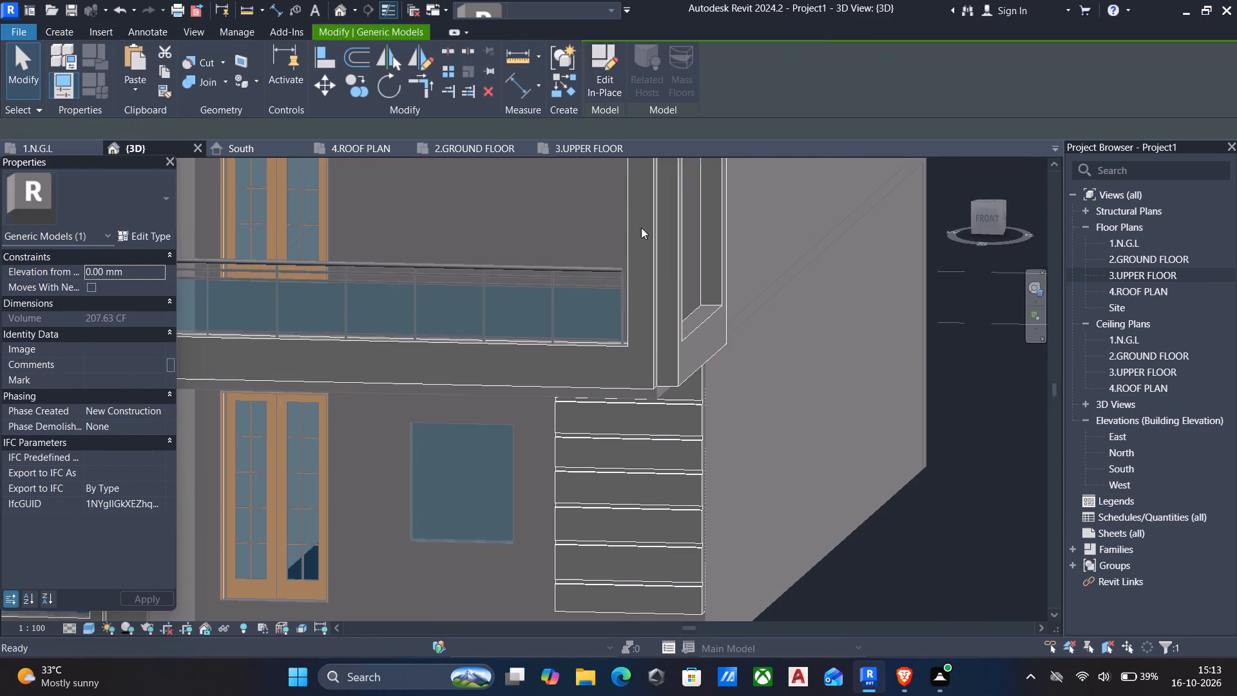
pyautogui.click(673, 282)
pyautogui.moveTo(582, 290); pyautogui.dragTo(577, 408, button='middle')
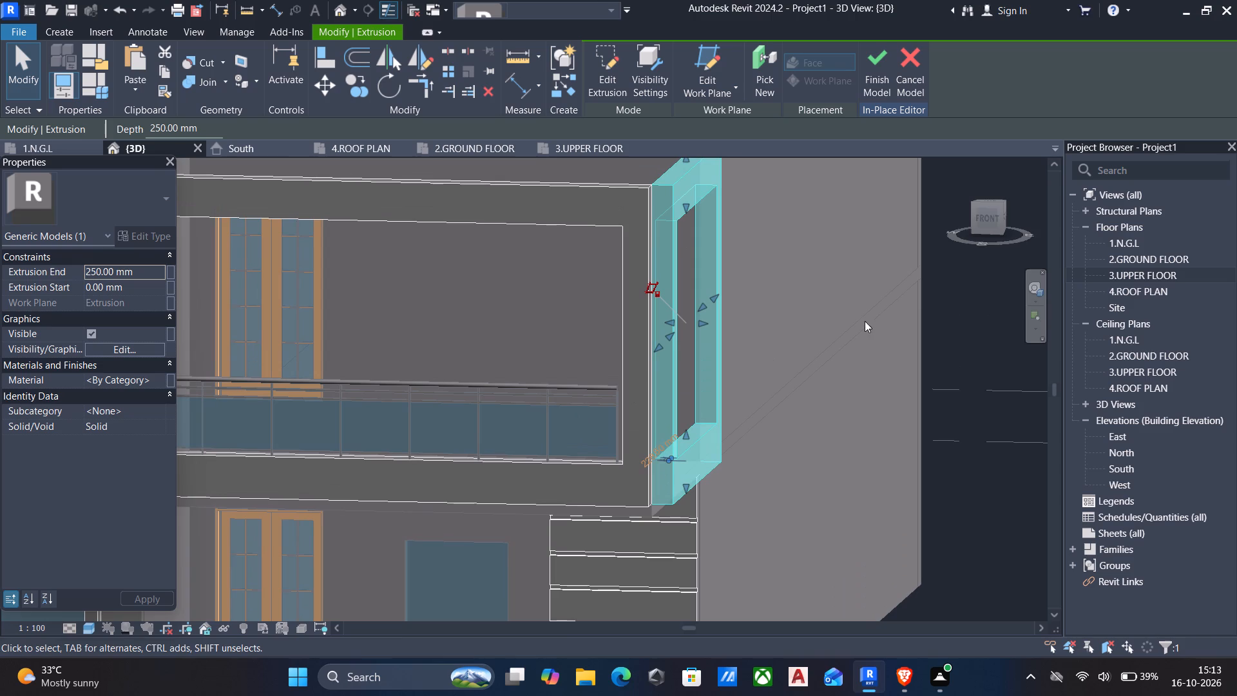
pyautogui.click(985, 217)
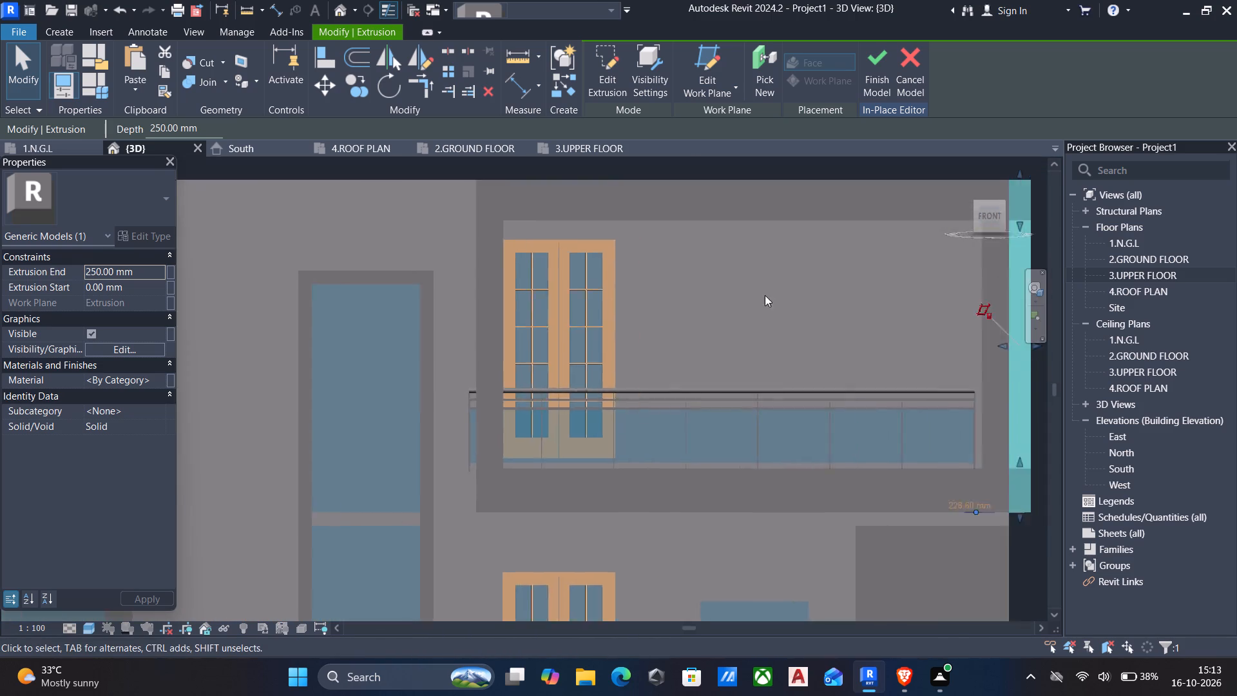
pyautogui.scroll(3, 465, 437)
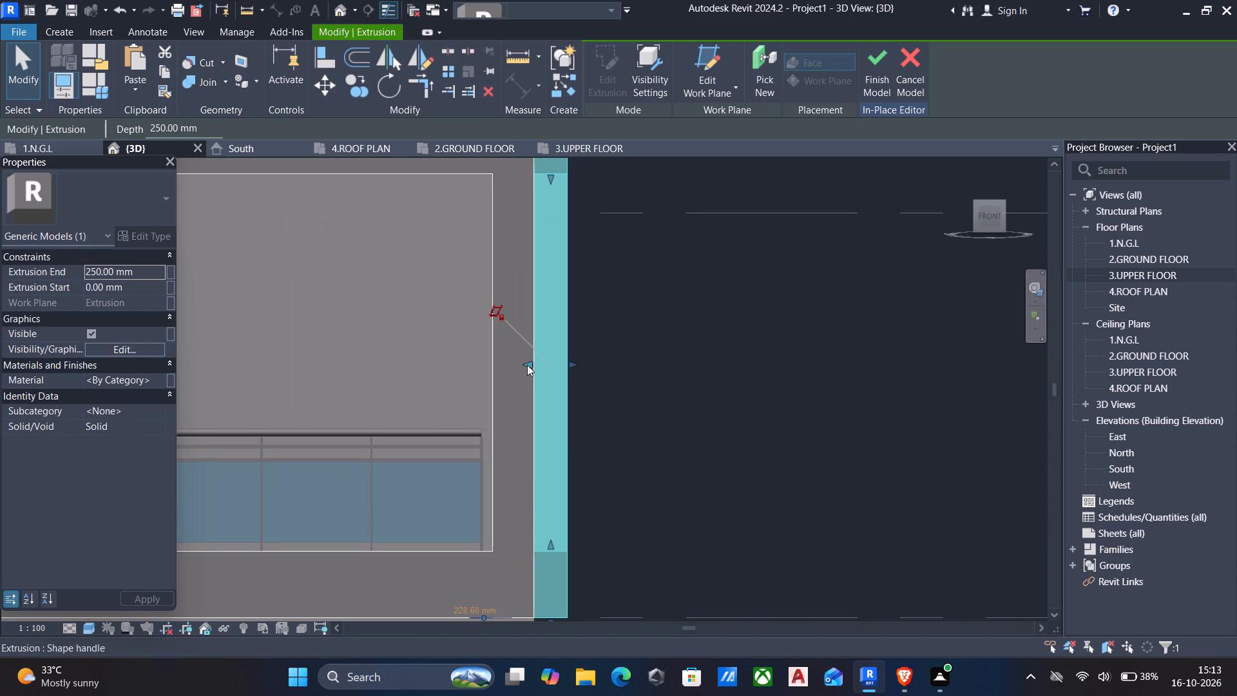
pyautogui.moveTo(527, 365); pyautogui.dragTo(491, 369)
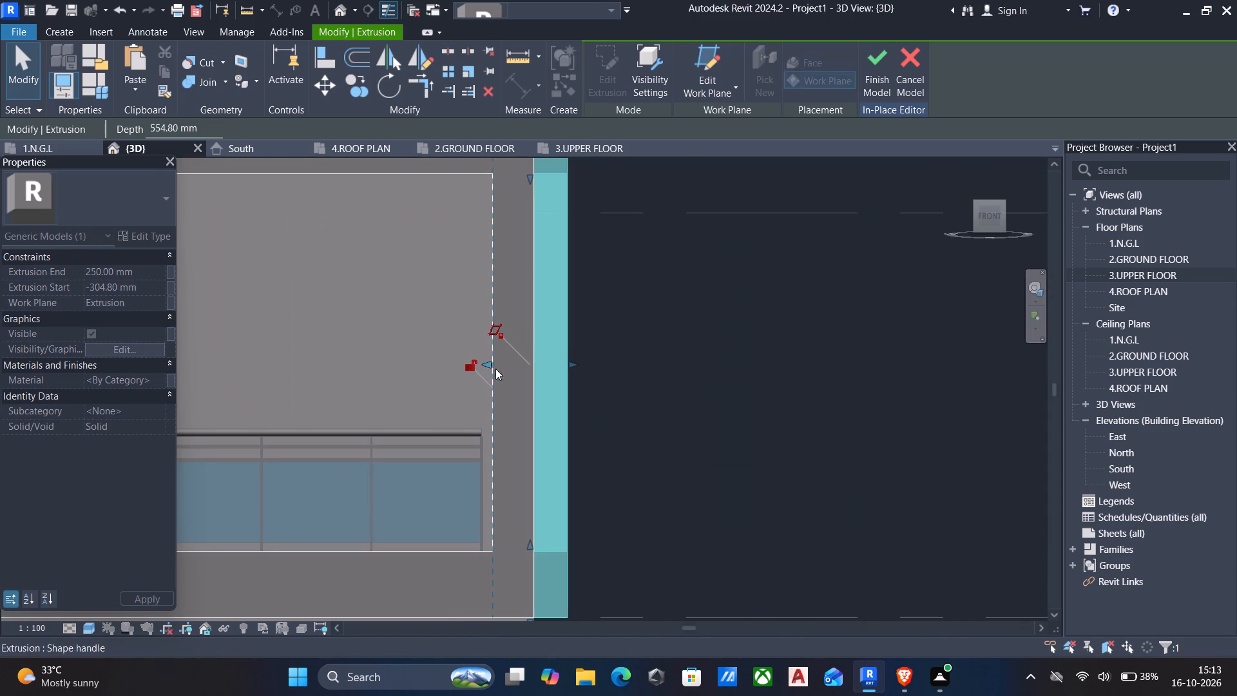
pyautogui.moveTo(570, 363); pyautogui.dragTo(539, 367)
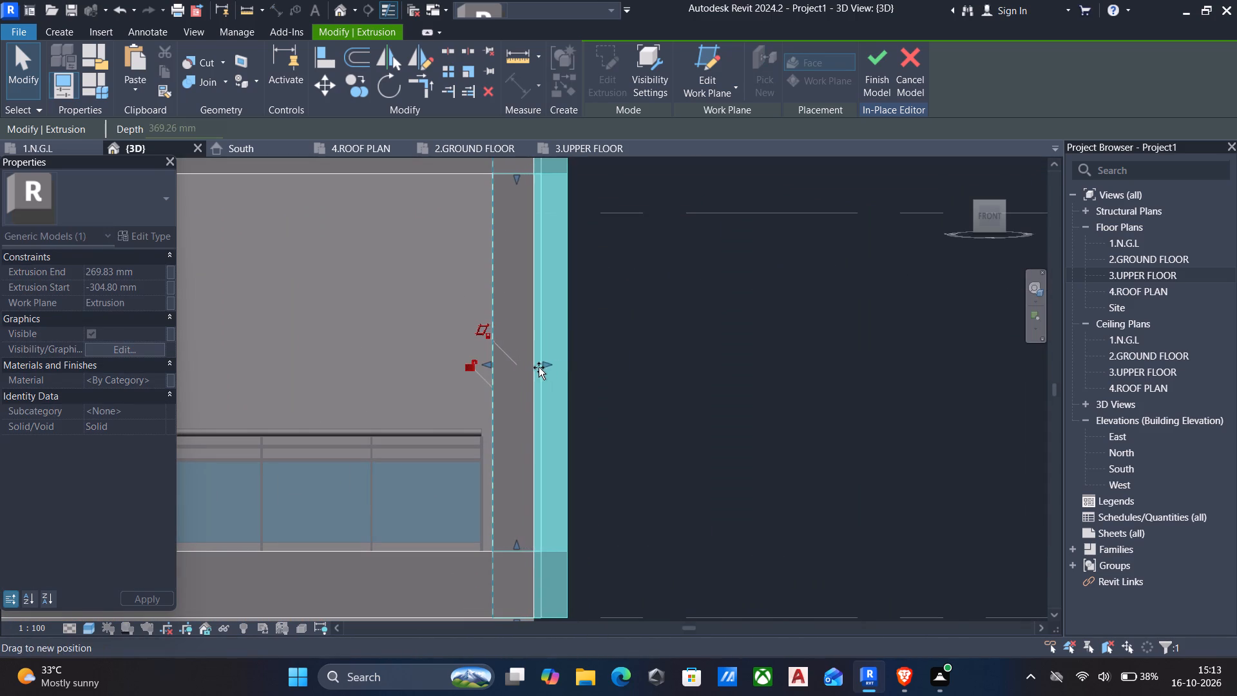
pyautogui.moveTo(539, 367); pyautogui.dragTo(538, 367)
pyautogui.click(884, 65)
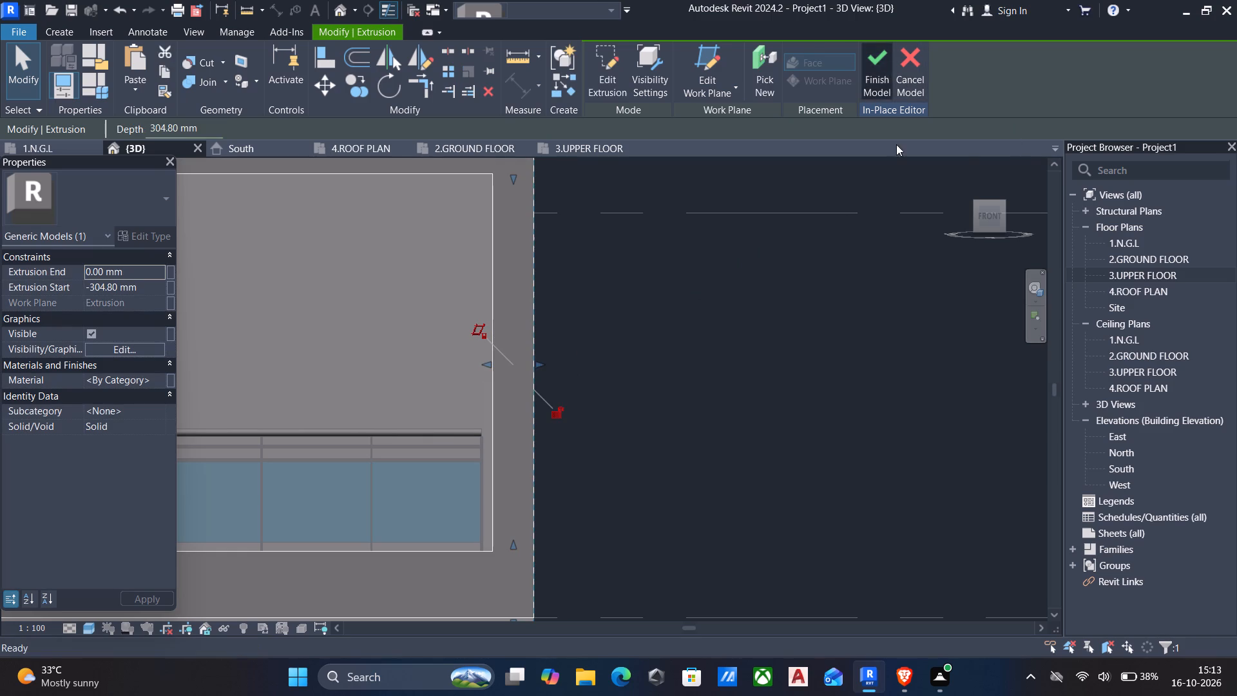
# On the 3.UPPER FLOOR plan, sketch a Handrail - Rectangular railing path about 3322 mm long midway through the side balcony frame's thickness.
pyautogui.scroll(-4, 893, 300)
pyautogui.keyDown('shift'); pyautogui.moveTo(871, 369); pyautogui.dragTo(575, 456, button='middle'); pyautogui.keyUp('shift')
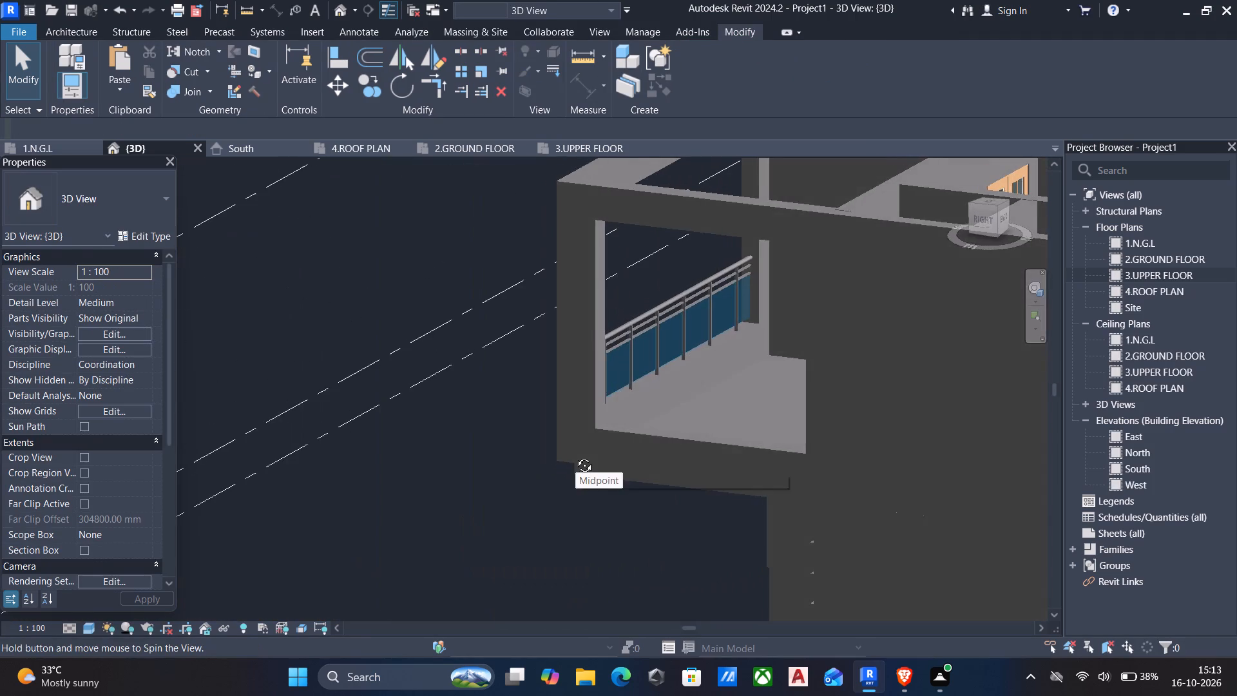
pyautogui.keyDown('shift'); pyautogui.moveTo(575, 456); pyautogui.dragTo(687, 316, button='middle'); pyautogui.keyUp('shift')
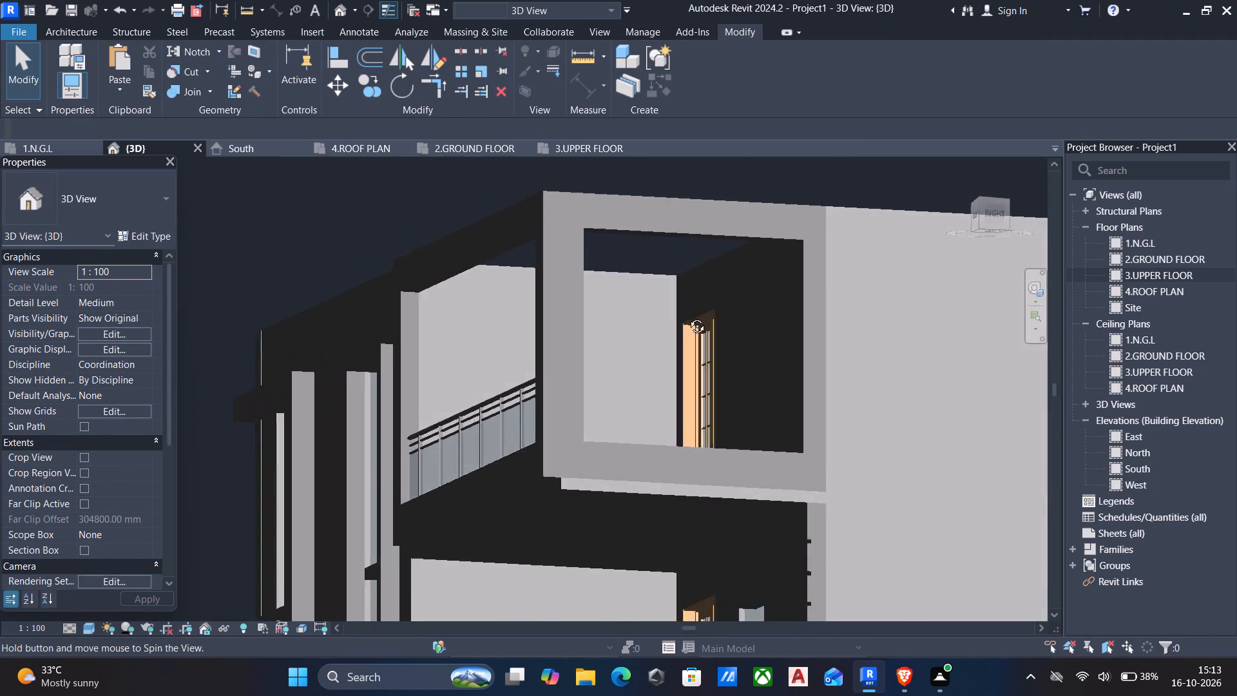
pyautogui.keyDown('shift'); pyautogui.moveTo(687, 316); pyautogui.dragTo(691, 528, button='middle'); pyautogui.keyUp('shift')
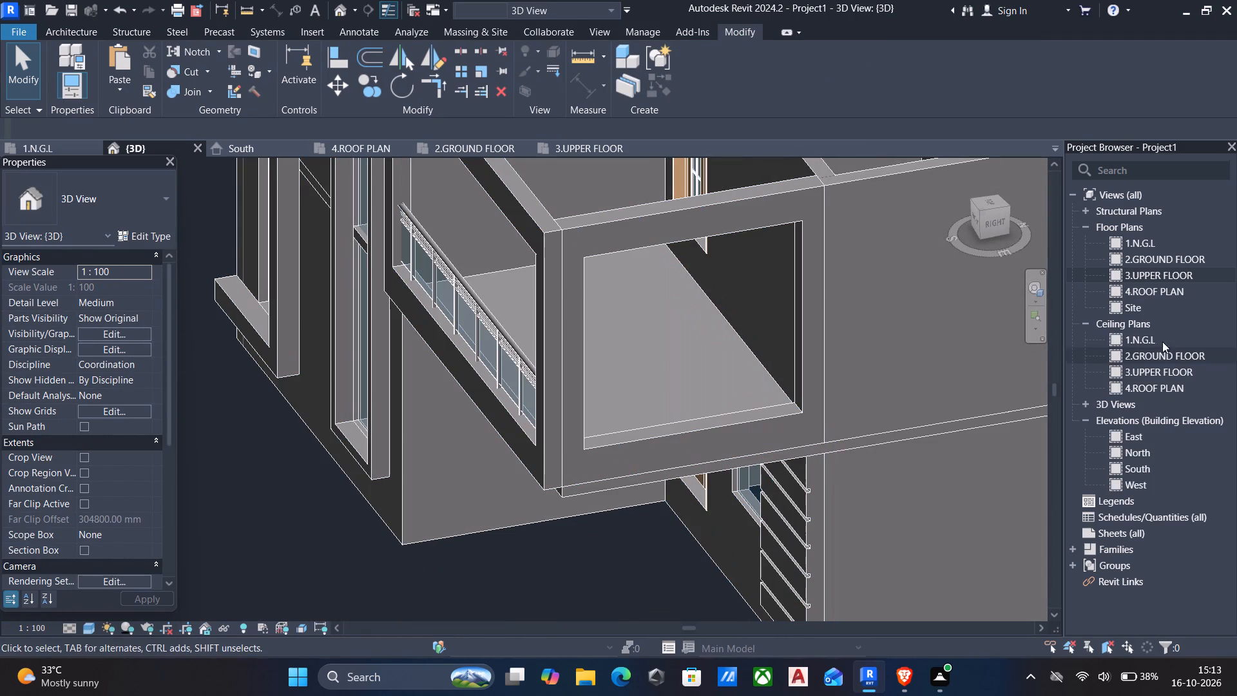
pyautogui.doubleClick(1146, 276)
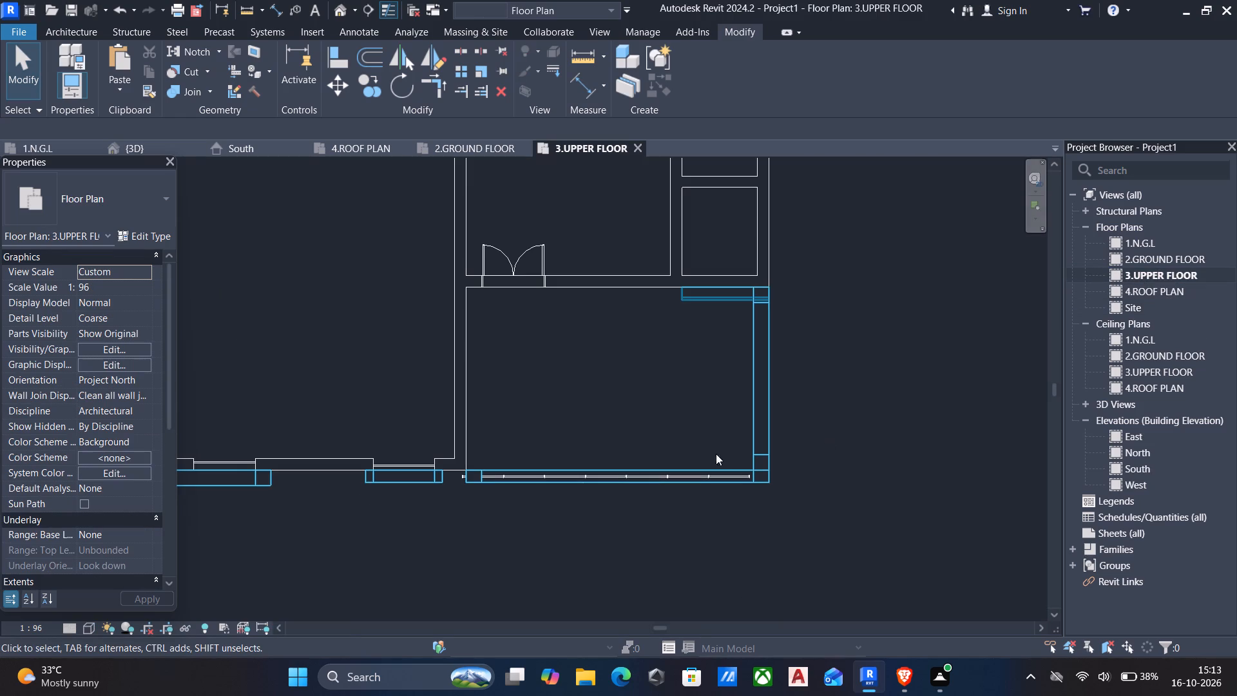
pyautogui.click(89, 28)
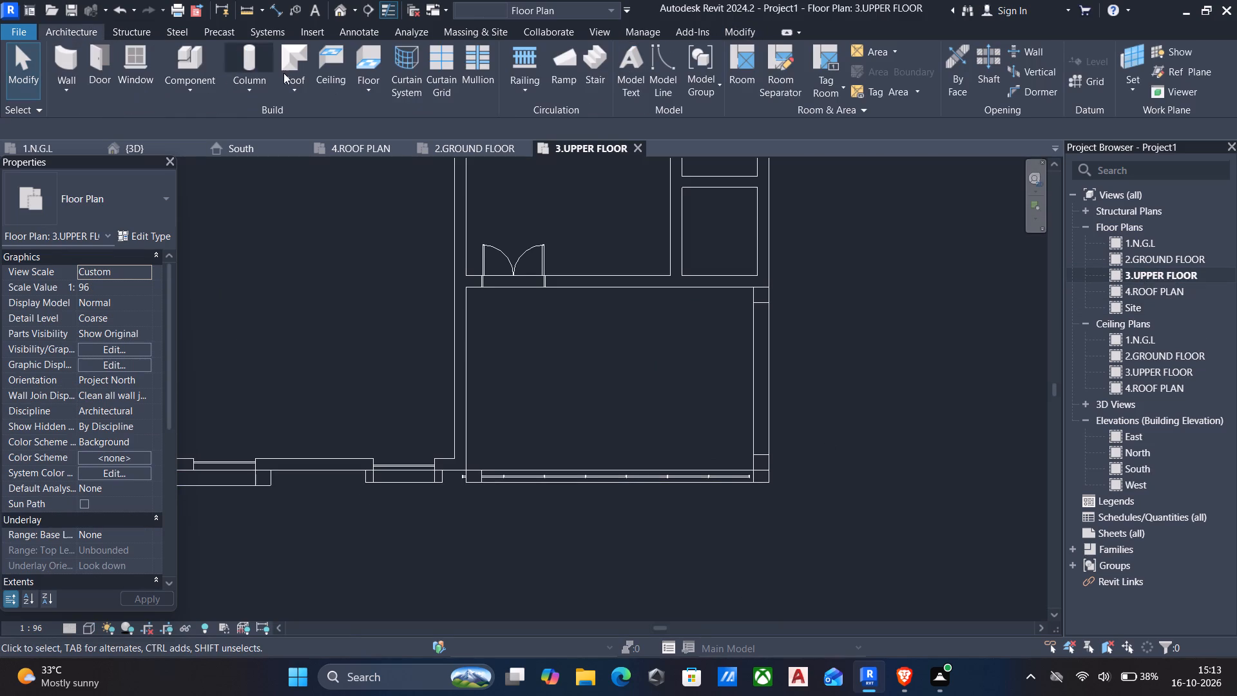
pyautogui.click(519, 64)
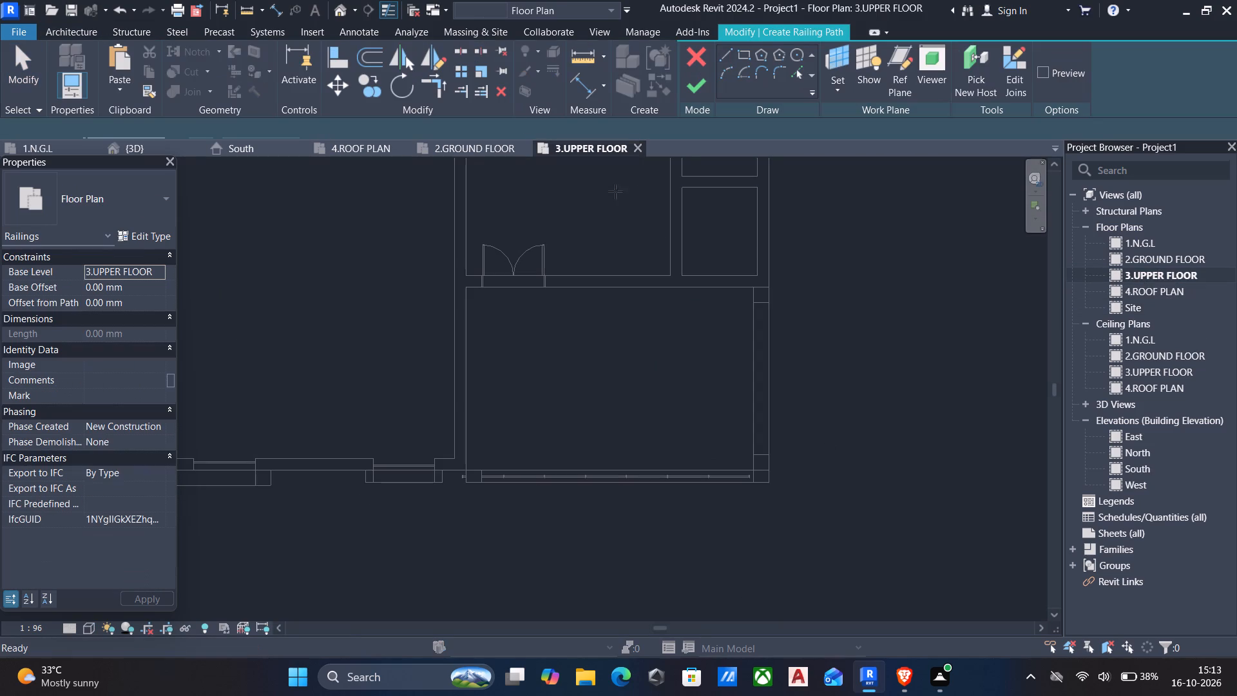
pyautogui.scroll(5, 760, 324)
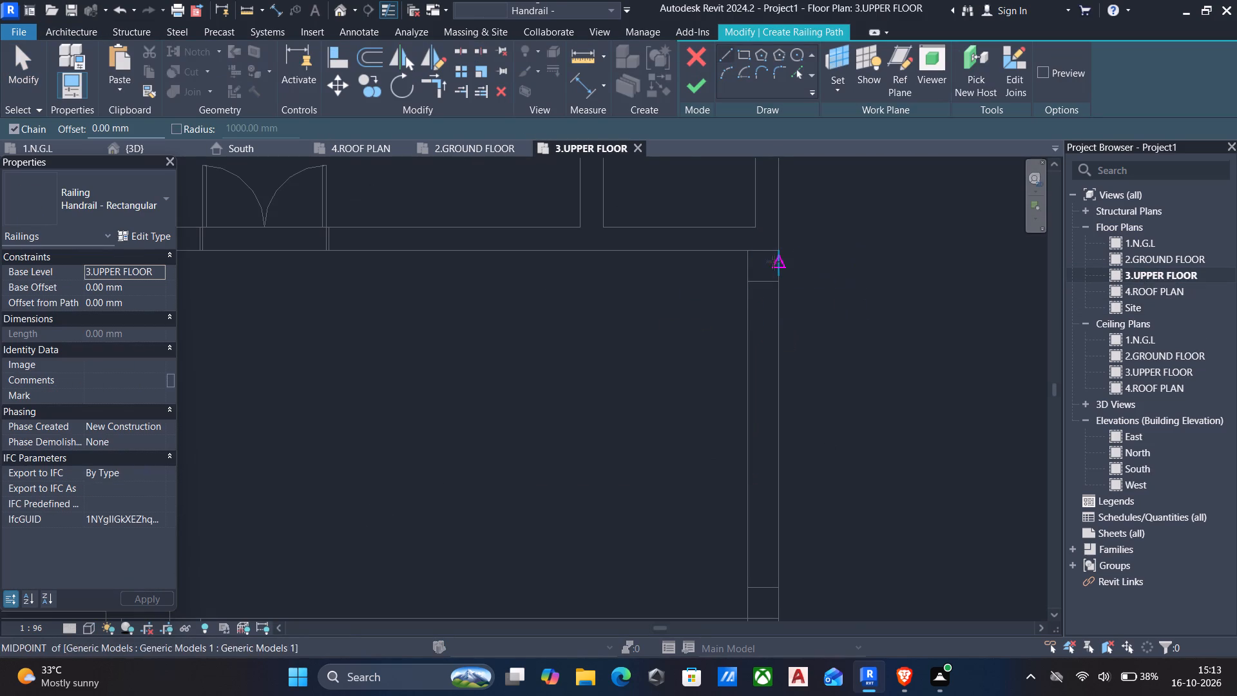
pyautogui.click(763, 253)
pyautogui.moveTo(749, 435); pyautogui.dragTo(772, 342, button='middle')
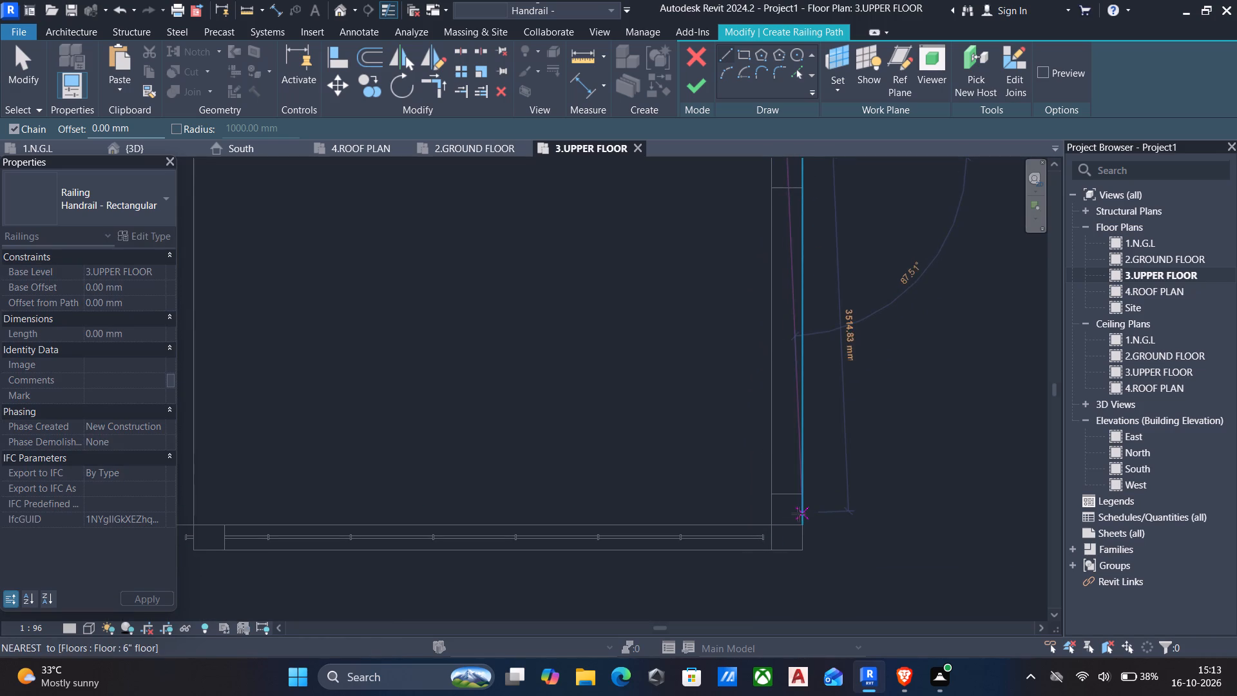
pyautogui.click(792, 499)
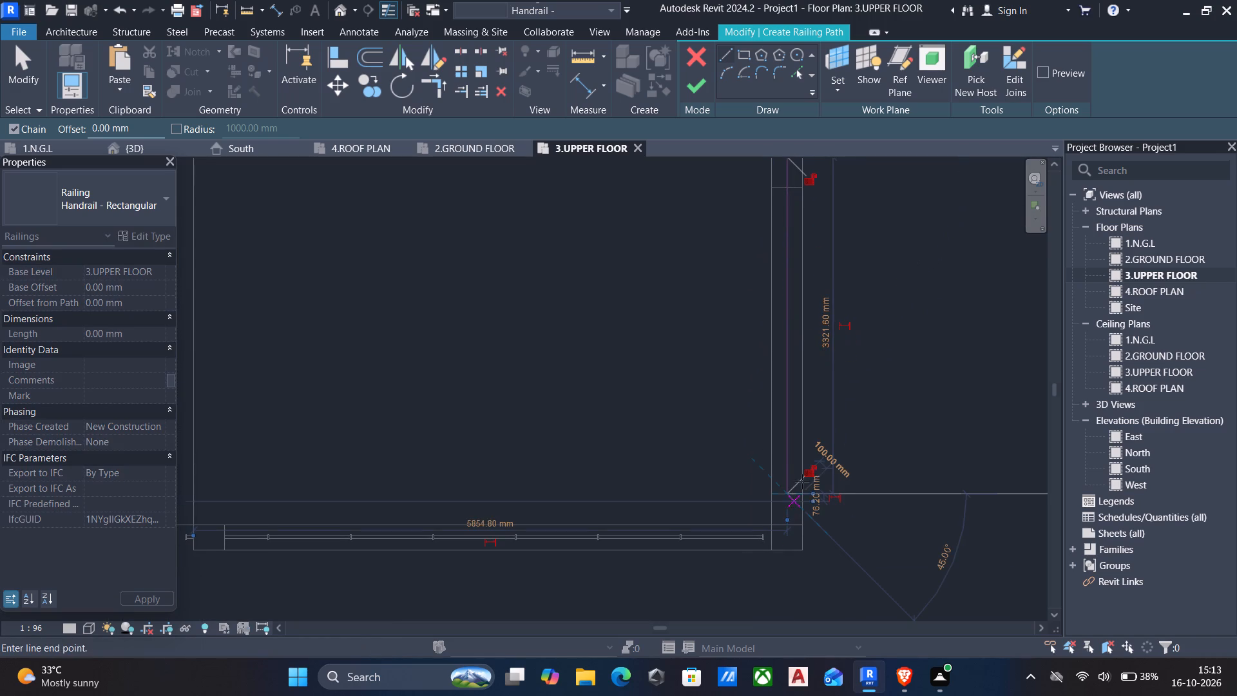
pyautogui.press('Escape')
pyautogui.moveTo(769, 368); pyautogui.dragTo(751, 443, button='middle')
pyautogui.press('Escape')
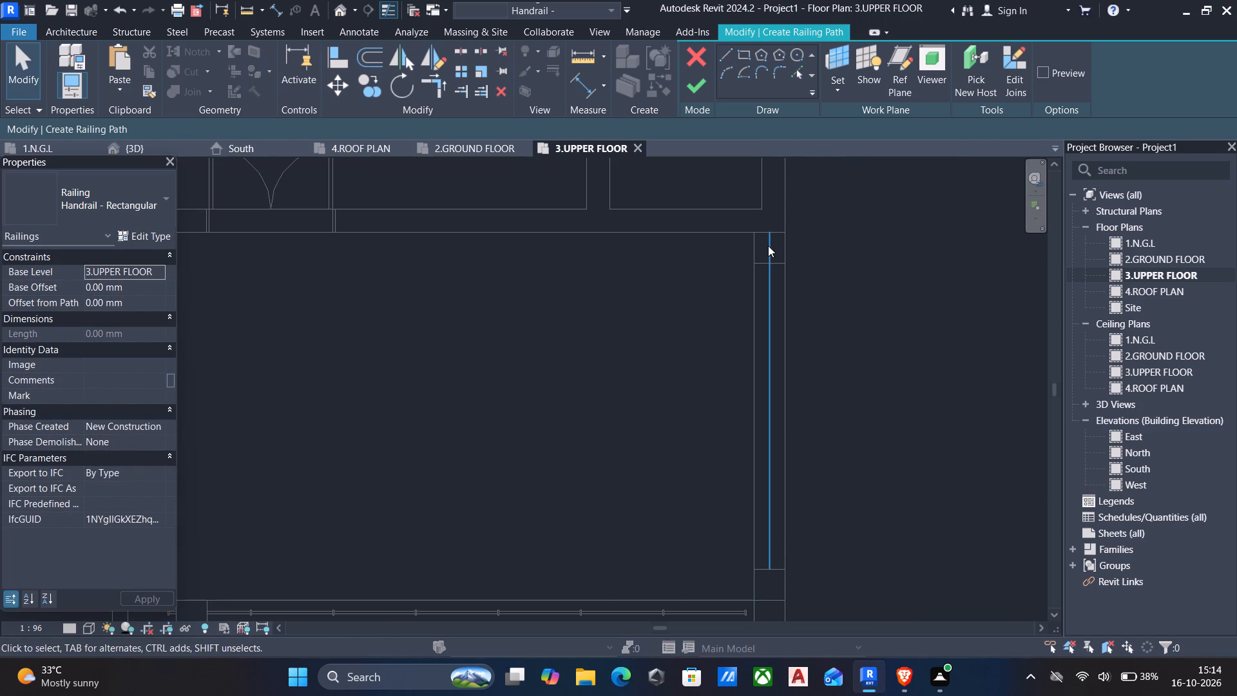
# Shorten the path's wall-side end to the frame's inner edge and finish the side railing at about 3017 mm long.
pyautogui.click(768, 246)
pyautogui.moveTo(767, 230); pyautogui.dragTo(776, 258)
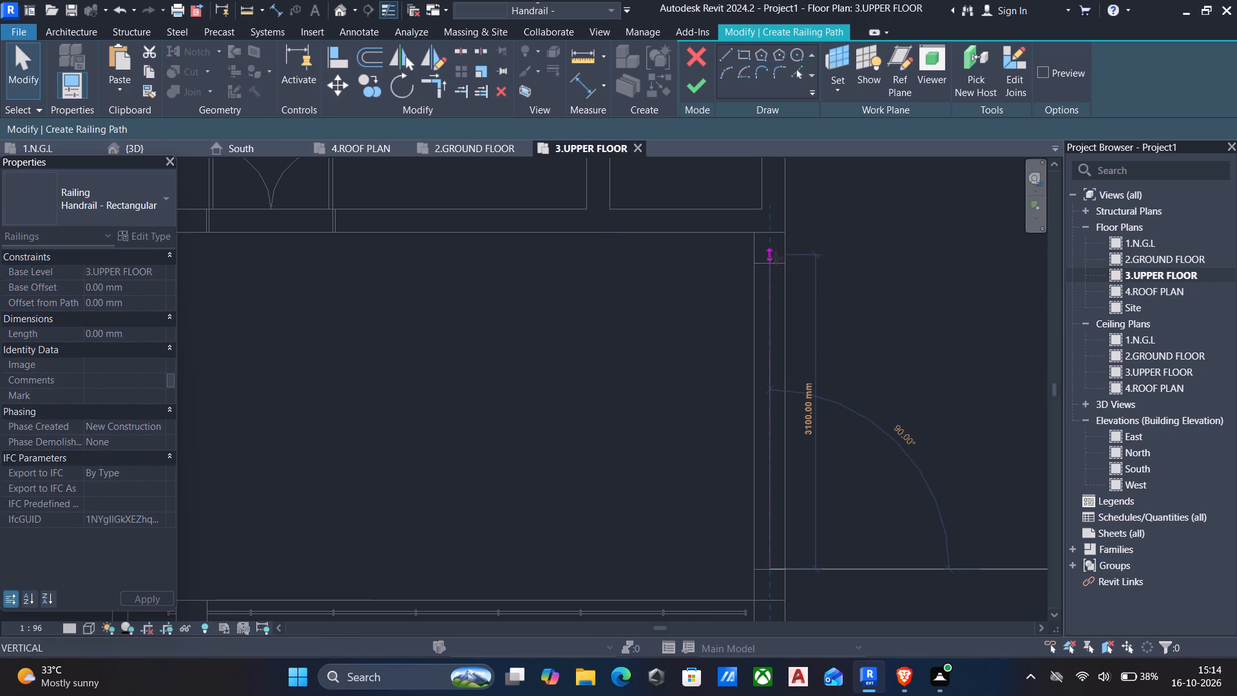
pyautogui.moveTo(776, 258); pyautogui.dragTo(776, 260)
pyautogui.press('Escape')
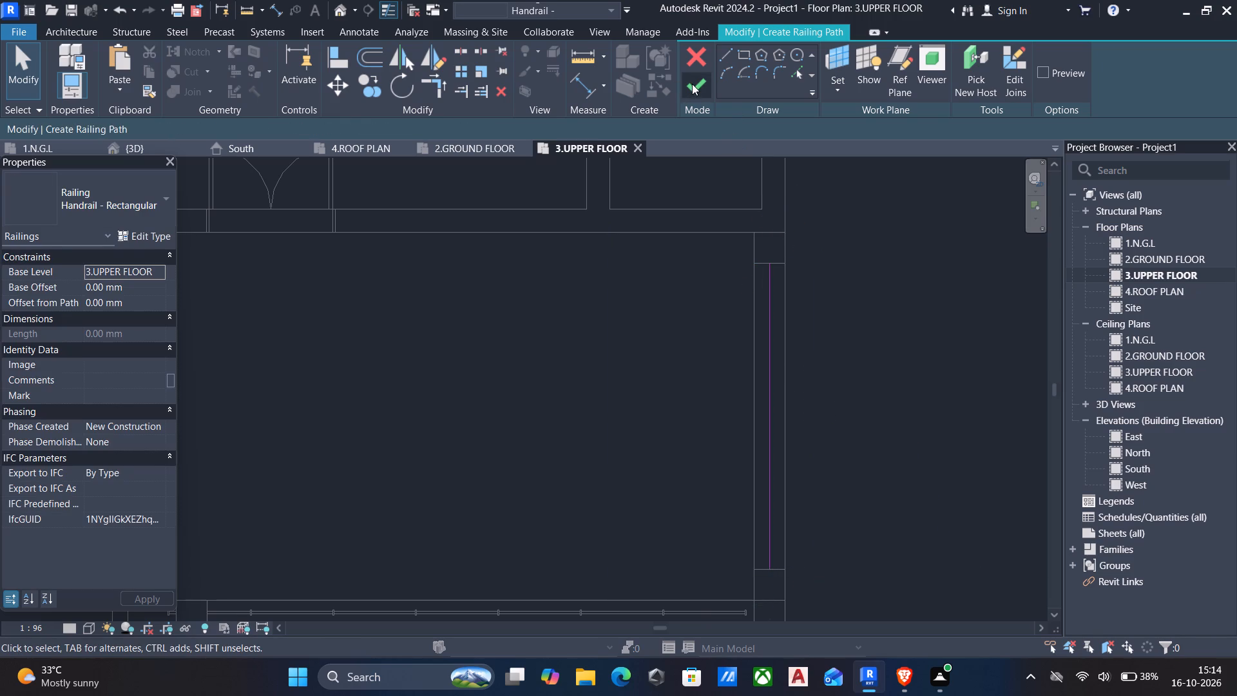
pyautogui.click(692, 84)
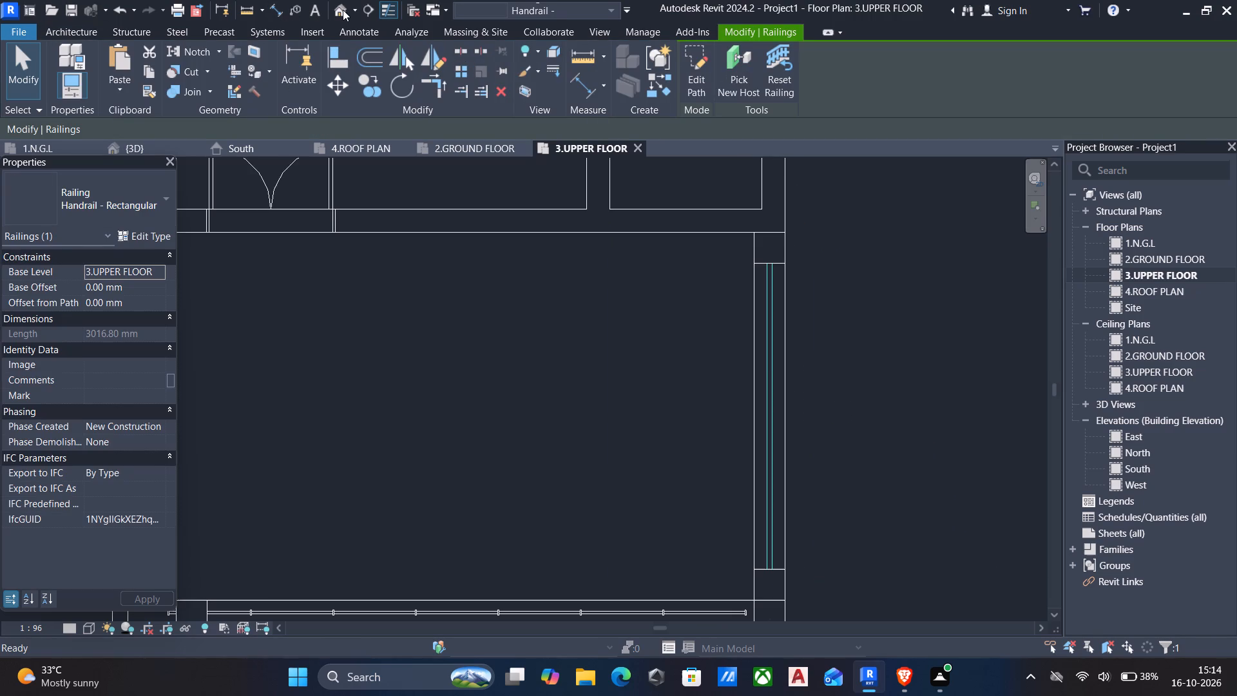
# In the 3D view, set the side balcony railing's base offset to 1'6".
pyautogui.click(343, 10)
pyautogui.click(738, 400)
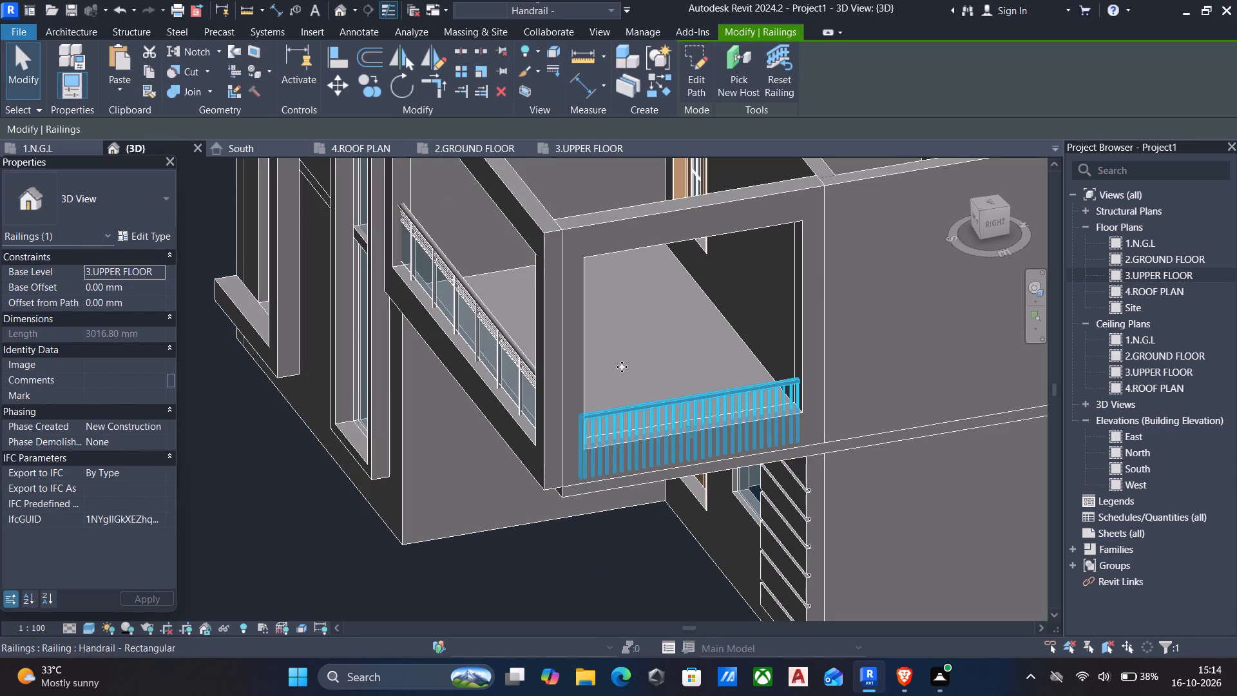
pyautogui.click(134, 287)
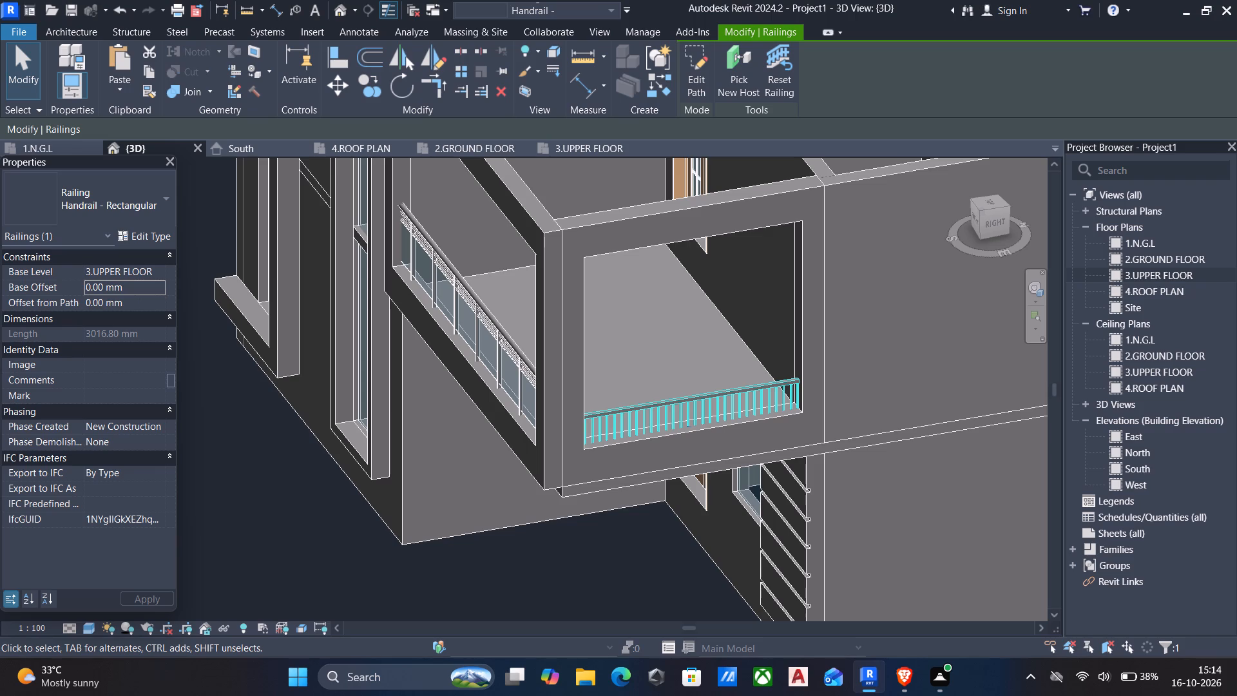
pyautogui.write('1\'6"')
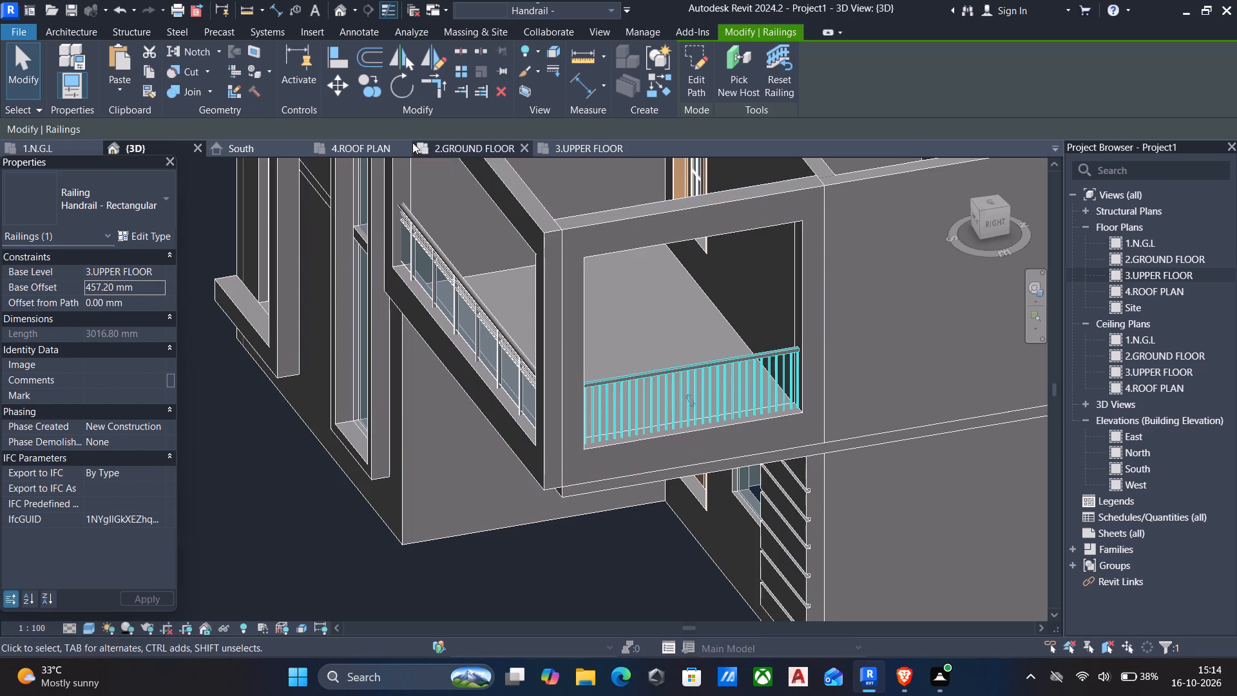
# Change the side balcony railing's type to Glass Panel - Bottom Fill.
pyautogui.click(93, 195)
pyautogui.scroll(7, 74, 340)
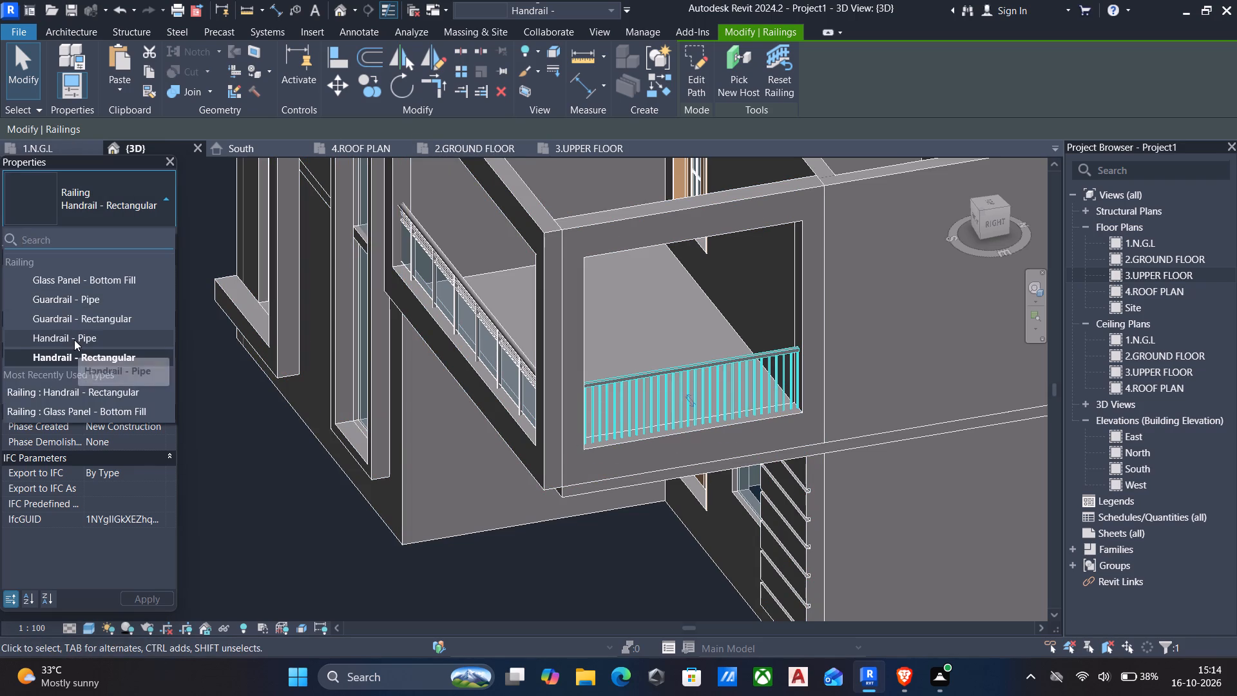
pyautogui.click(74, 285)
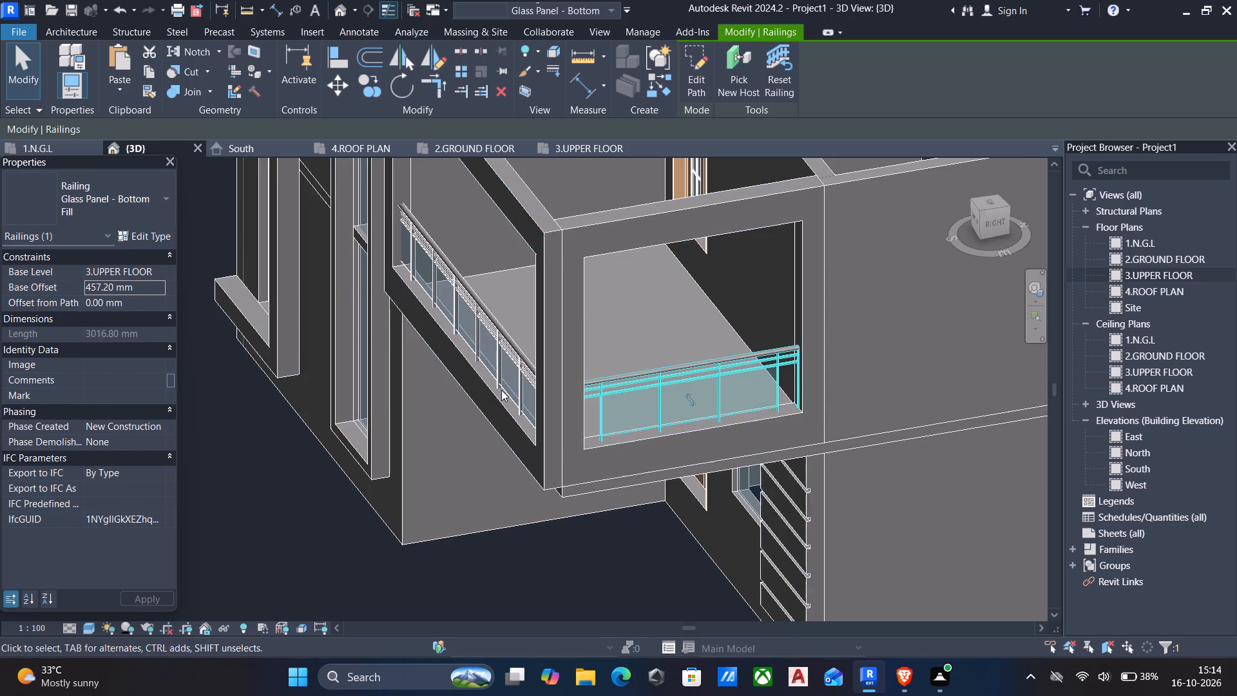
# Examine the glass balcony railings and projecting frames on the whole building from the front and side.
pyautogui.scroll(-1, 669, 414)
pyautogui.press('Escape')
pyautogui.scroll(-4, 668, 425)
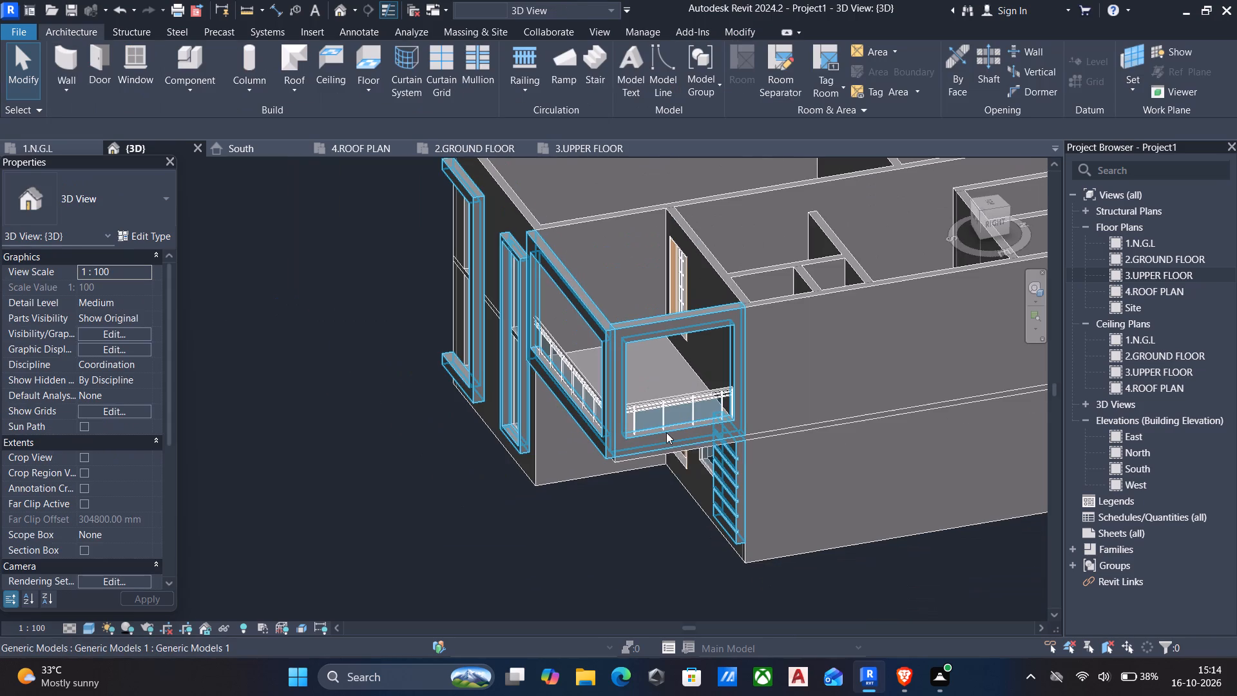
pyautogui.keyDown('shift'); pyautogui.moveTo(662, 434); pyautogui.dragTo(665, 435, button='middle'); pyautogui.keyUp('shift')
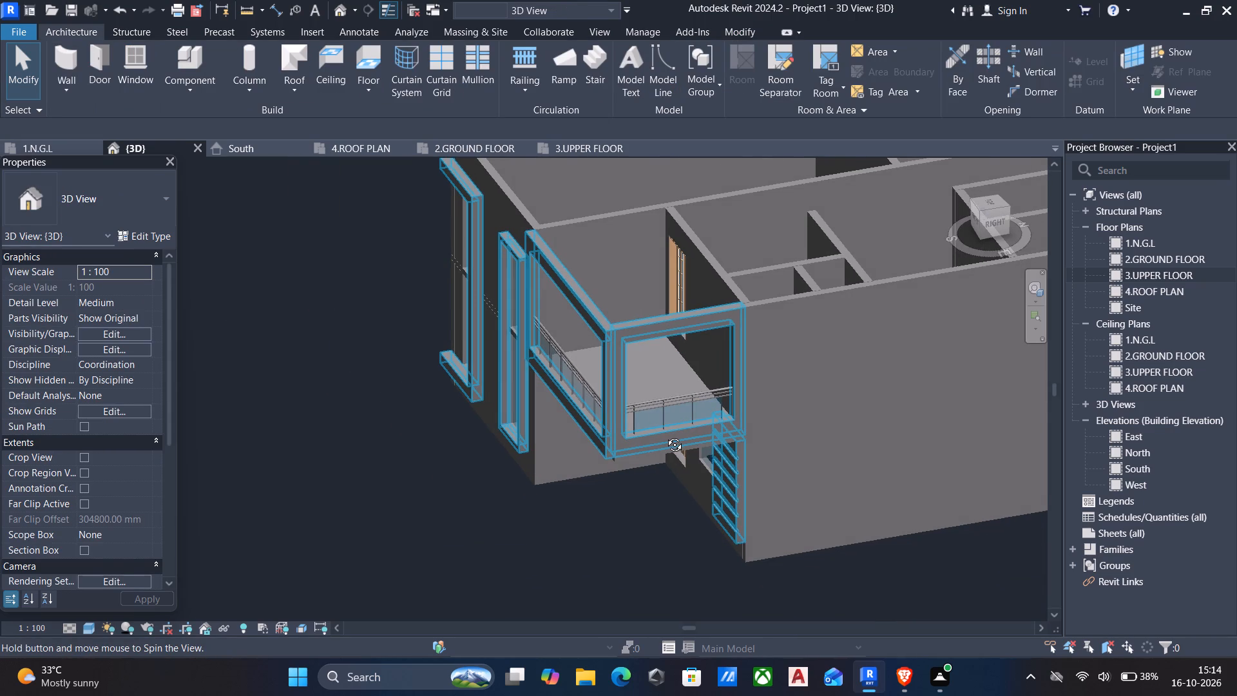
pyautogui.keyDown('shift'); pyautogui.moveTo(665, 435); pyautogui.dragTo(724, 330, button='middle'); pyautogui.keyUp('shift')
pyautogui.scroll(-3, 724, 330)
pyautogui.keyDown('shift'); pyautogui.middleClick(674, 383); pyautogui.keyUp('shift')
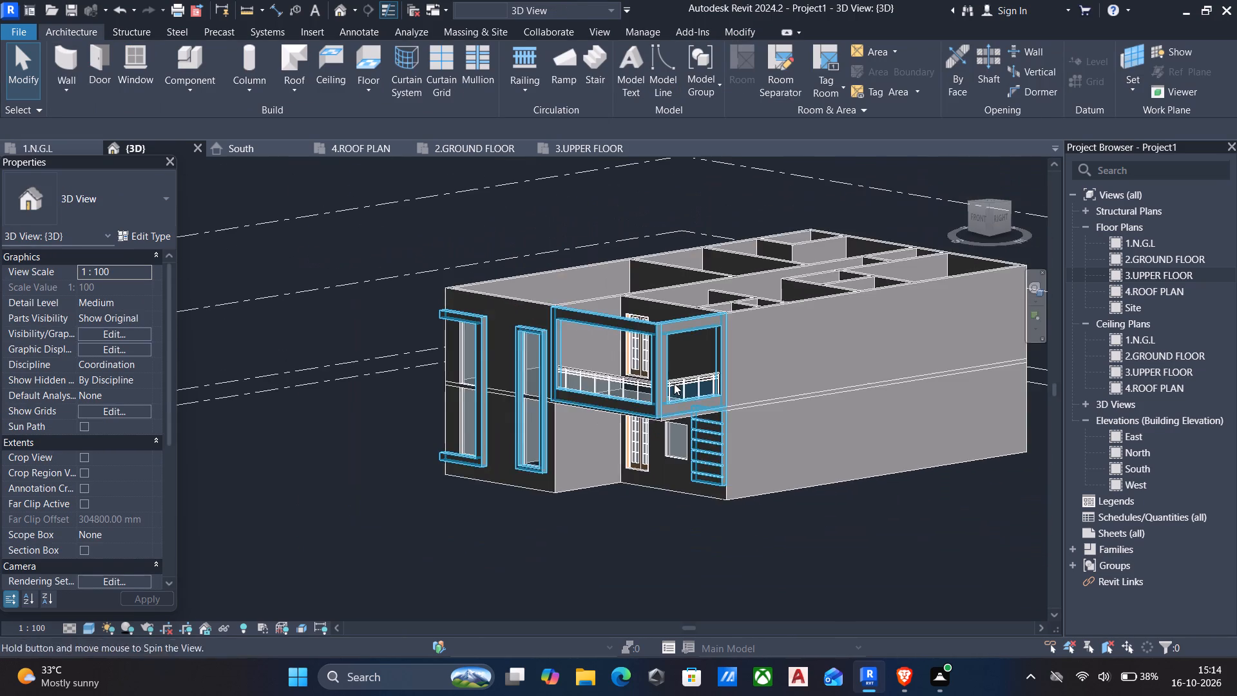
pyautogui.keyDown('shift'); pyautogui.middleClick(674, 383); pyautogui.keyUp('shift')
pyautogui.keyDown('shift'); pyautogui.moveTo(695, 378); pyautogui.dragTo(713, 372, button='middle'); pyautogui.keyUp('shift')
pyautogui.moveTo(597, 456); pyautogui.dragTo(687, 440, button='middle')
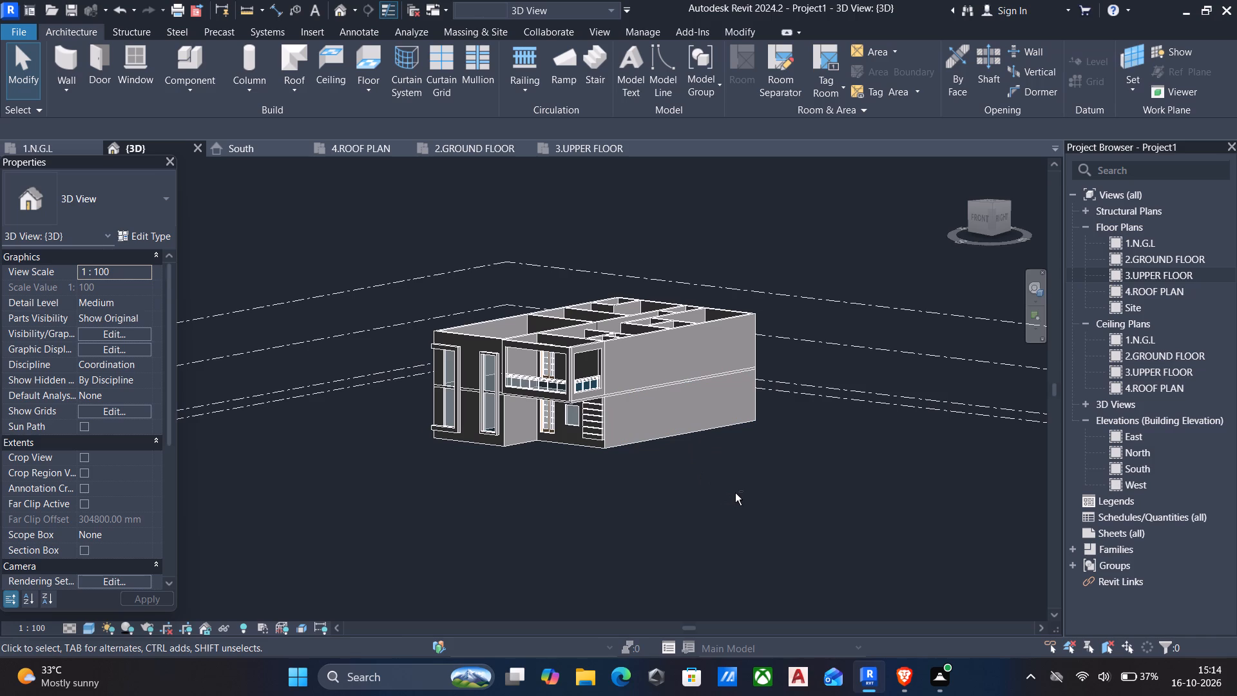
pyautogui.keyDown('shift'); pyautogui.moveTo(731, 493); pyautogui.dragTo(489, 545, button='middle'); pyautogui.keyUp('shift')
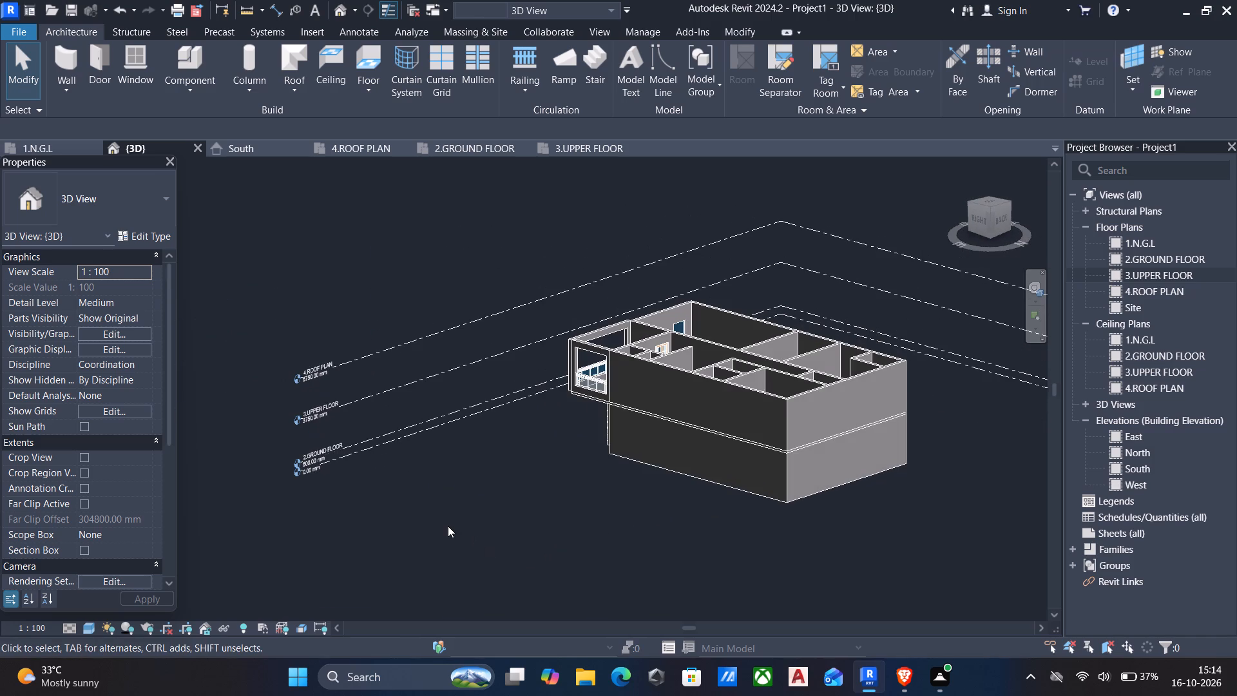
# Select the in-place generic model that forms the facade's window, corner and balcony frames.
pyautogui.click(577, 336)
pyautogui.click(64, 34)
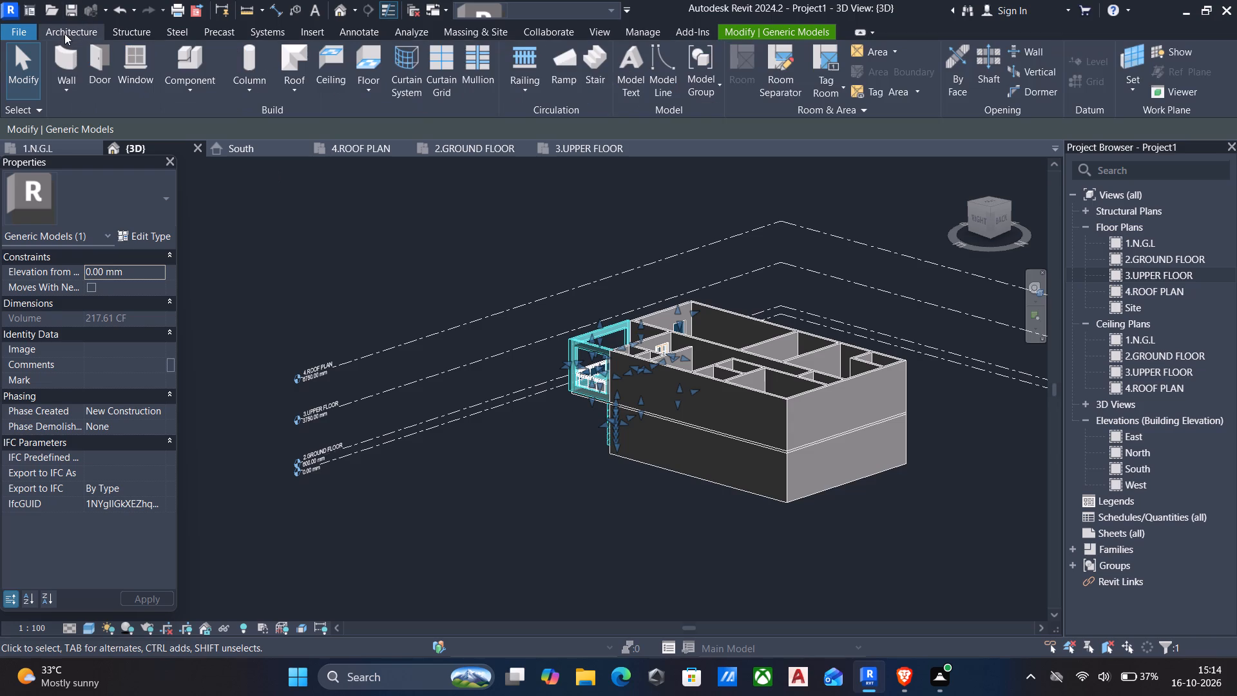
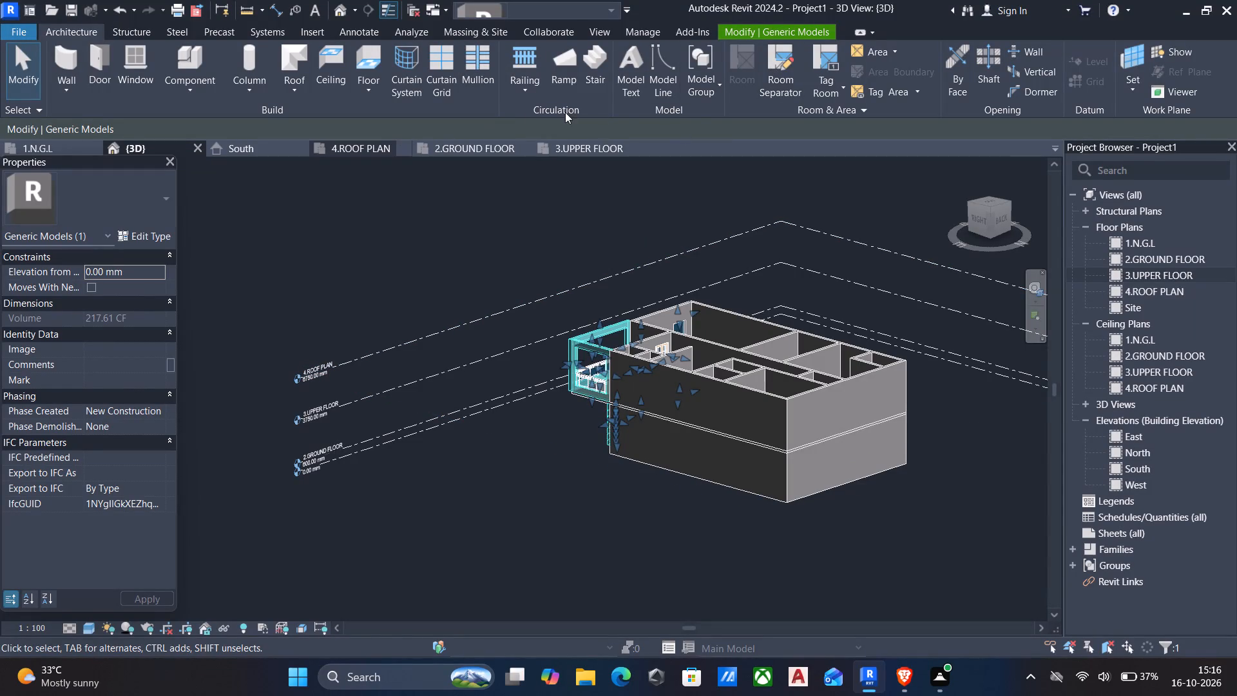
# Open the facade frame model for in-place editing and start an extrusion on the front balcony frame's inner face.
pyautogui.press('Escape')
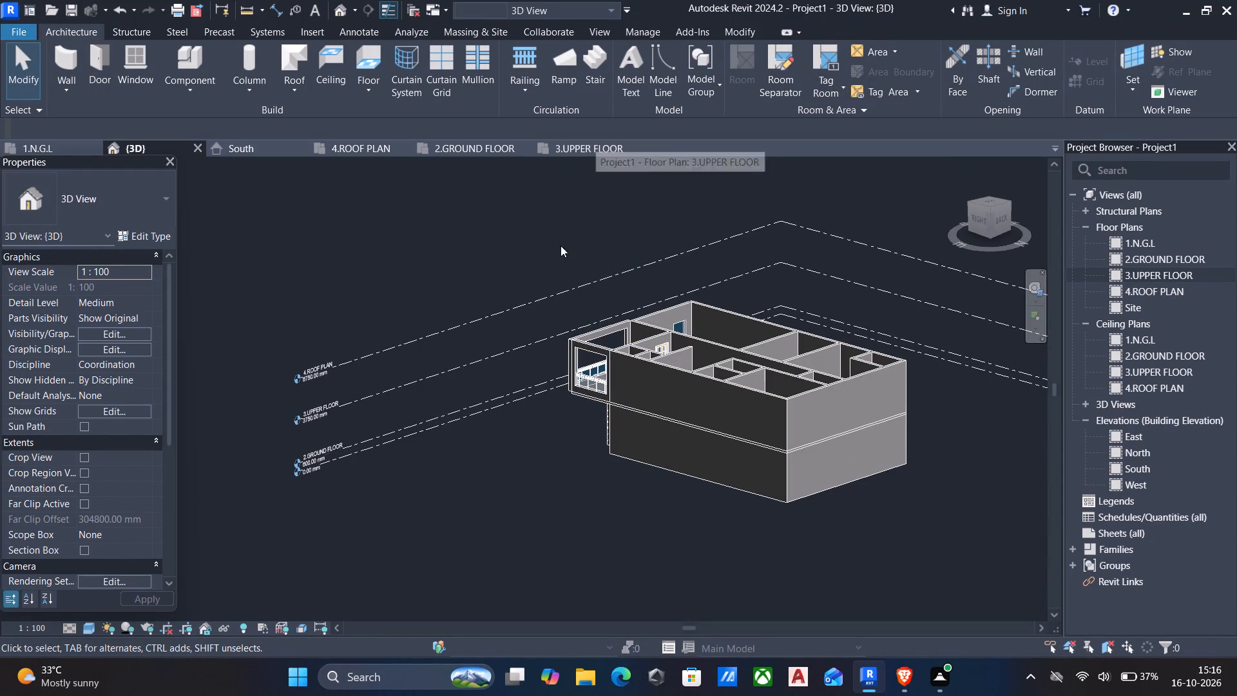
pyautogui.click(592, 331)
pyautogui.click(709, 63)
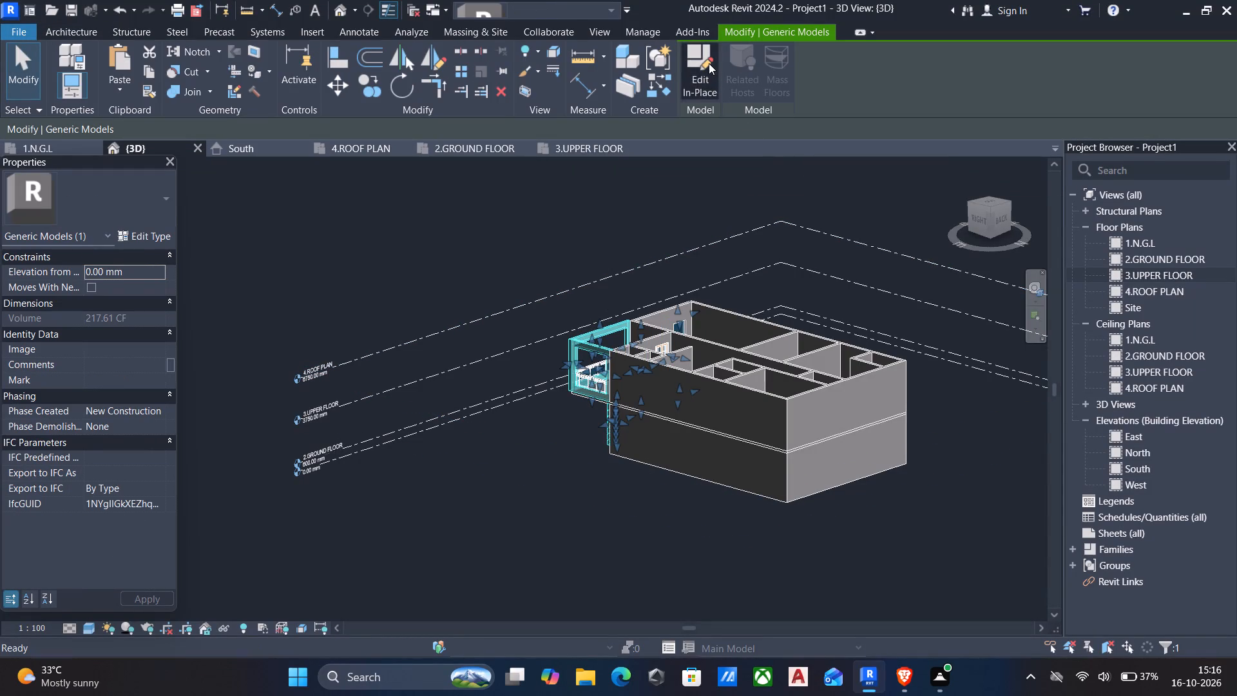
pyautogui.click(60, 22)
pyautogui.click(59, 31)
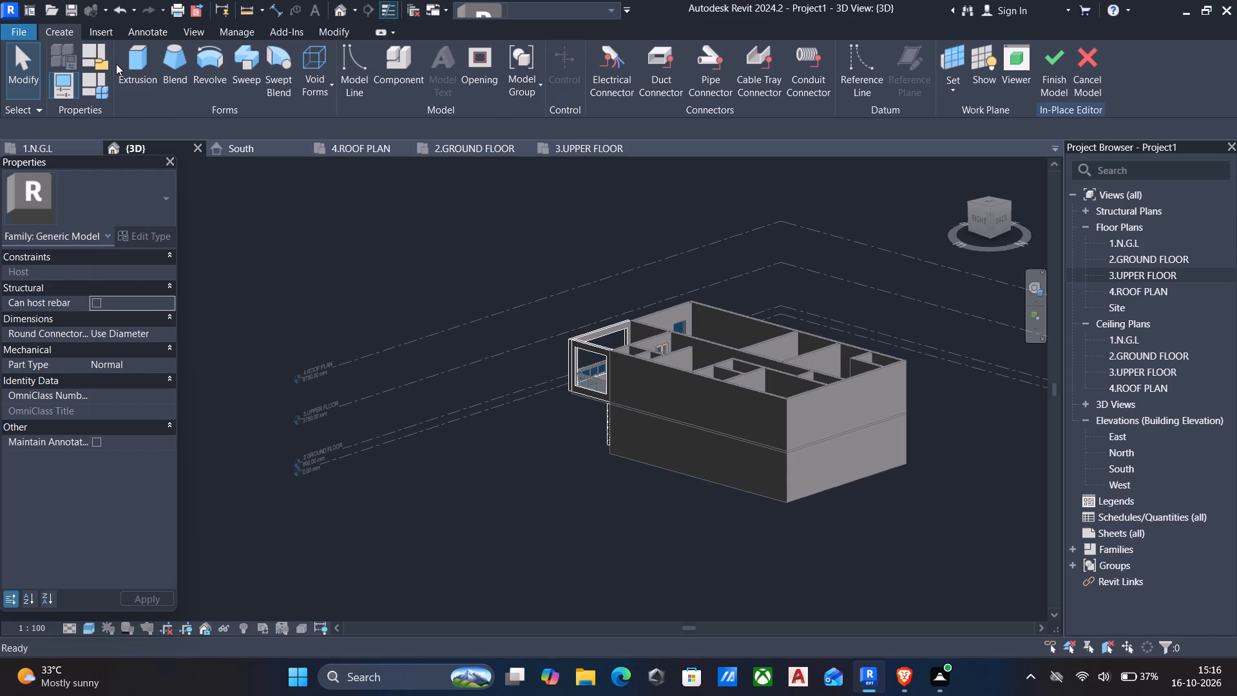
pyautogui.click(128, 64)
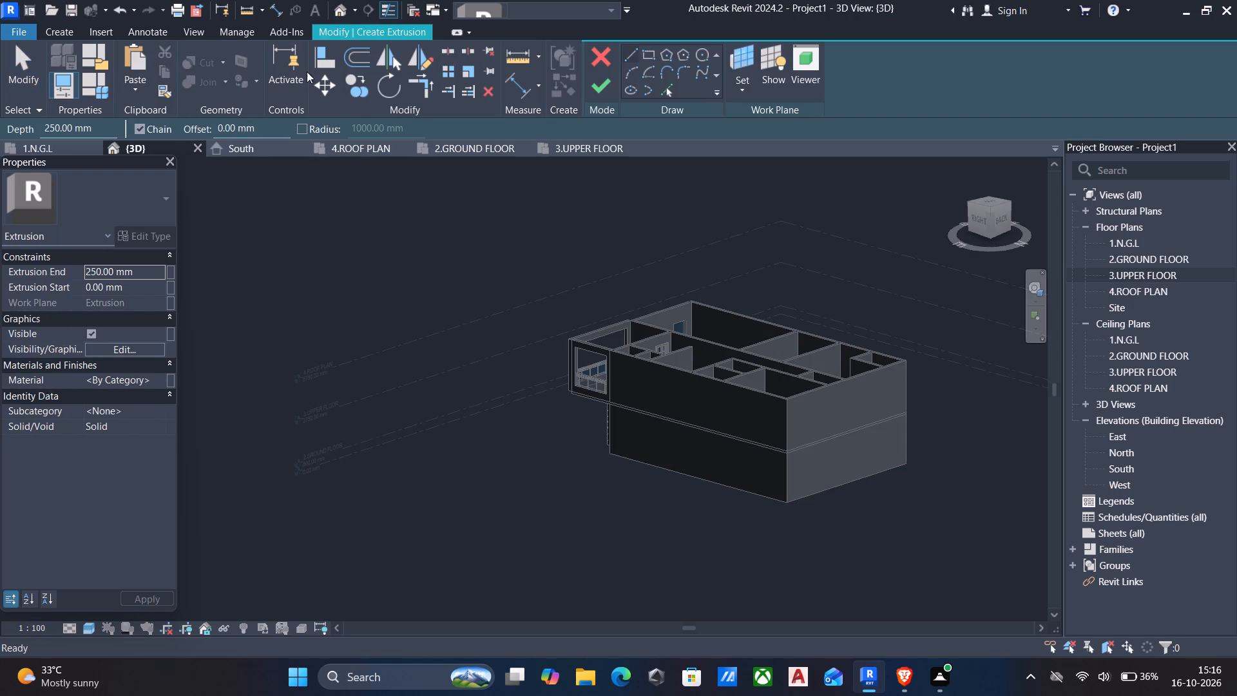
pyautogui.click(742, 93)
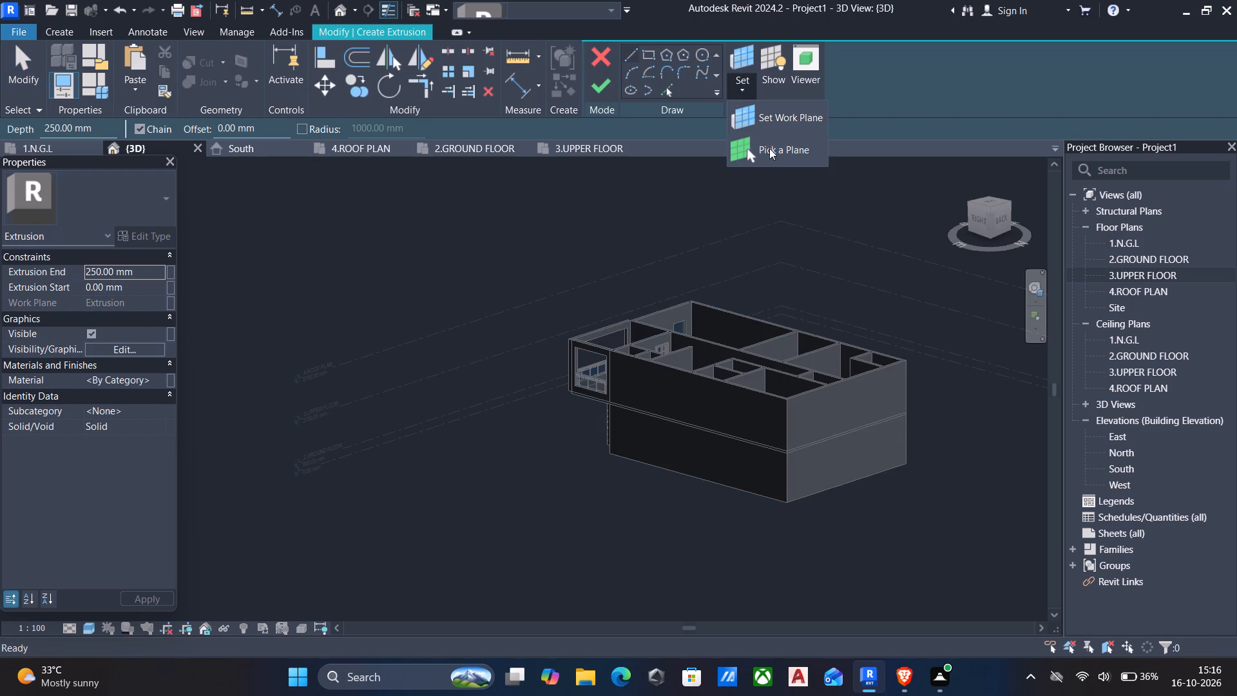
pyautogui.click(769, 148)
pyautogui.scroll(3, 612, 311)
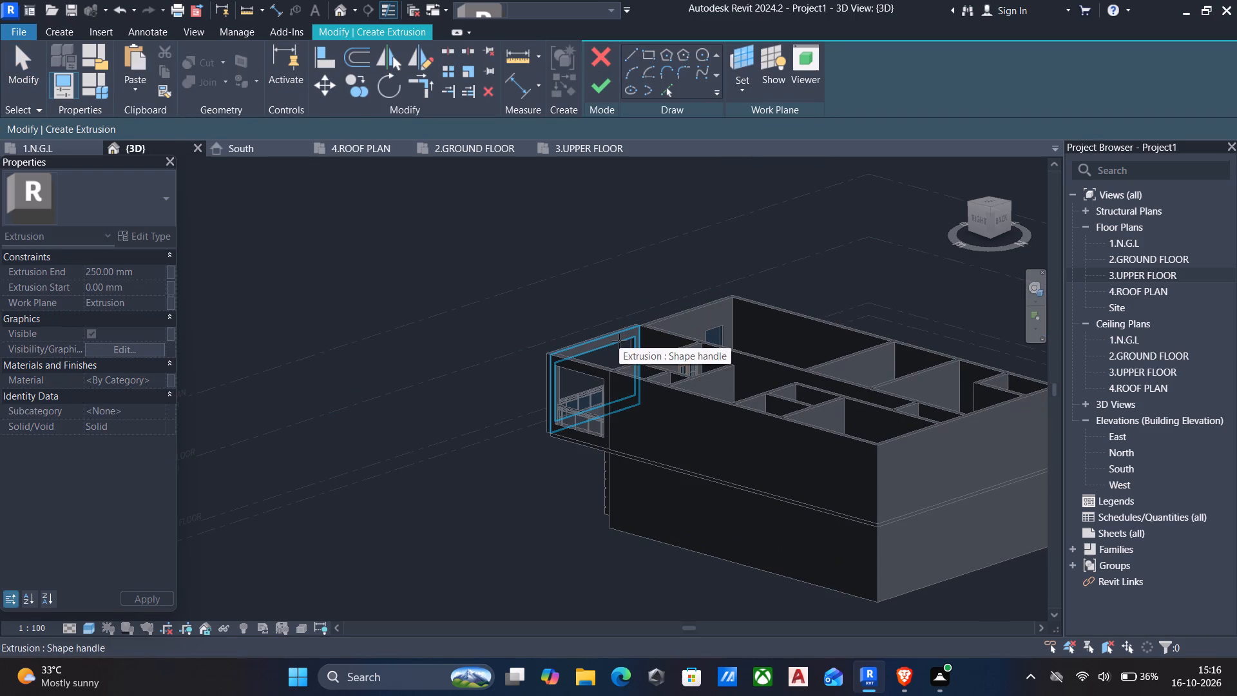
pyautogui.click(619, 341)
# Sketch a rectangle about 3600 by 200 mm along the top of the front frame's inner face, starting at its top corner.
pyautogui.click(647, 52)
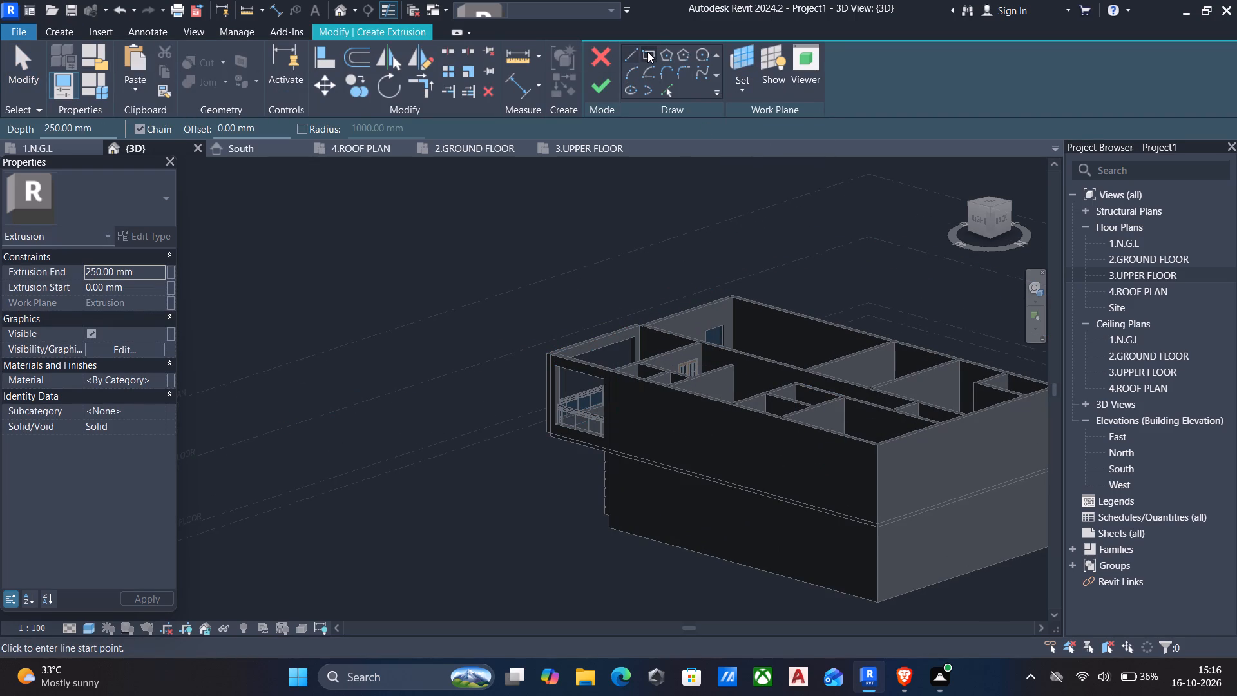
pyautogui.scroll(9, 642, 343)
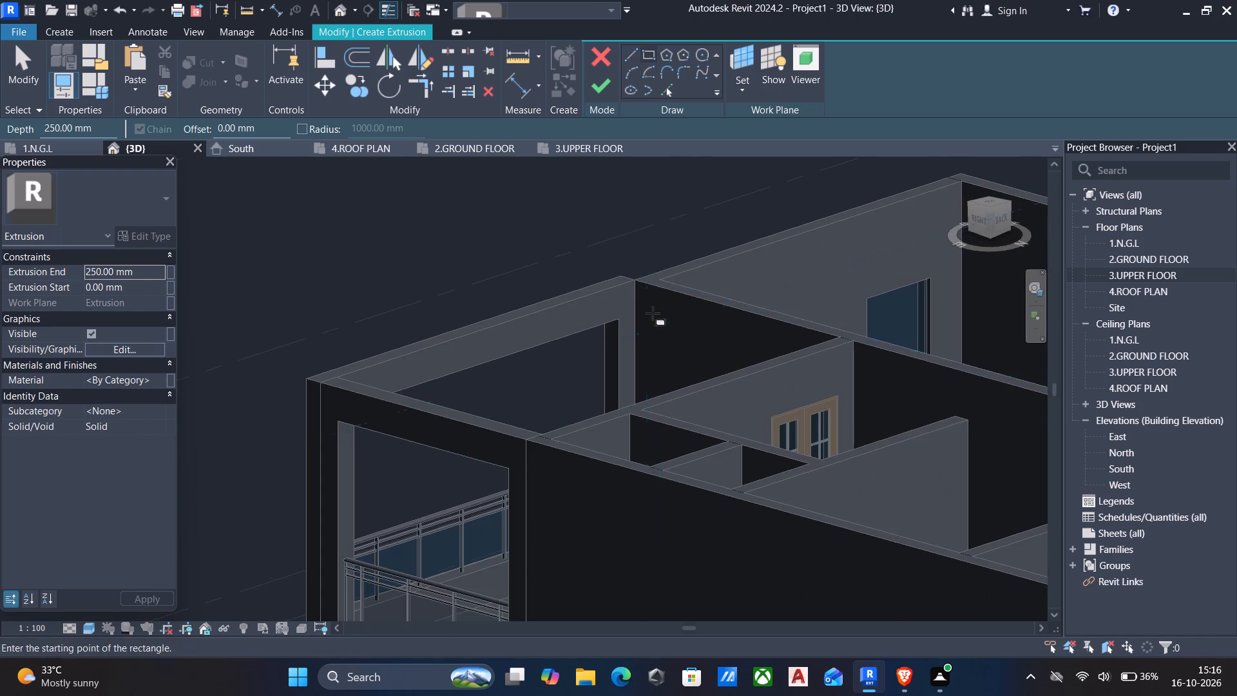
pyautogui.scroll(3, 651, 301)
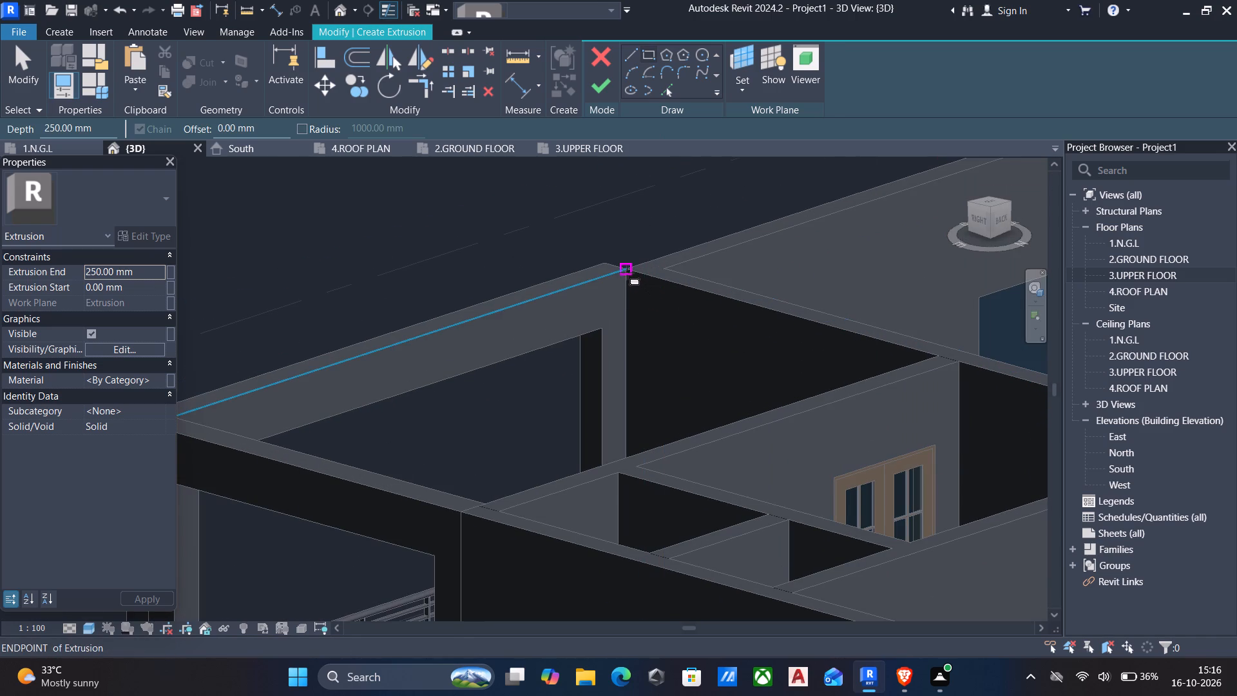
pyautogui.click(627, 273)
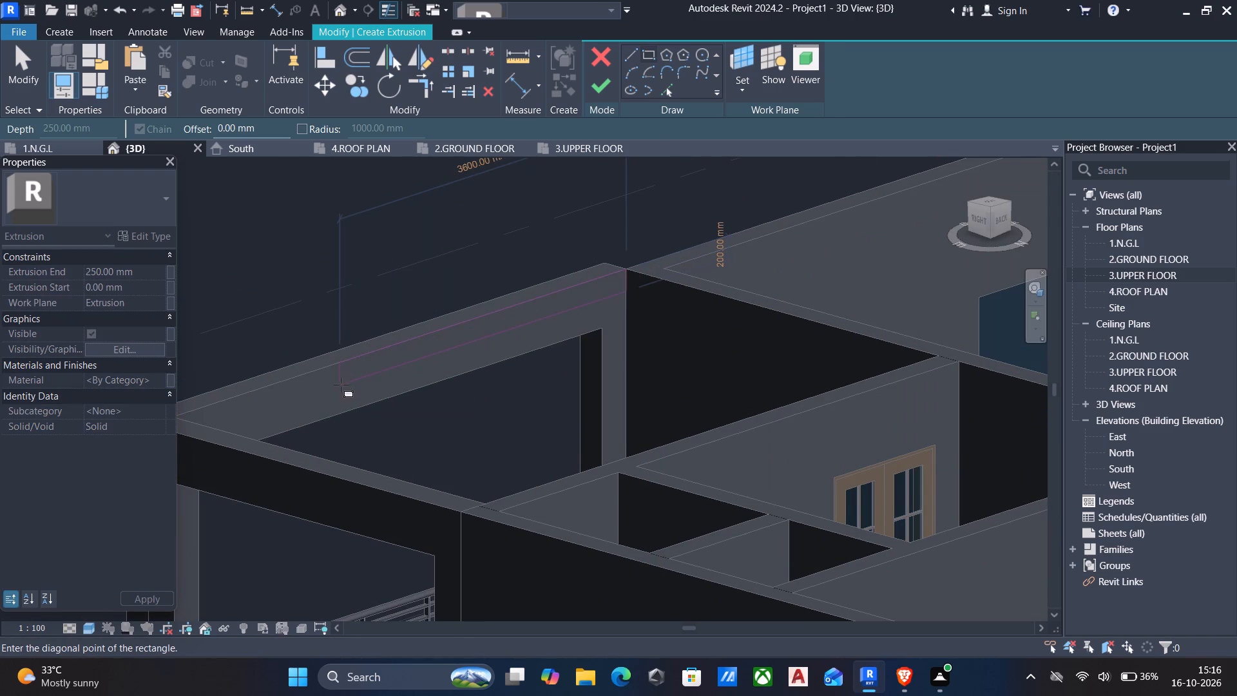
pyautogui.middleClick(341, 385)
pyautogui.click(338, 385)
pyautogui.press('Escape')
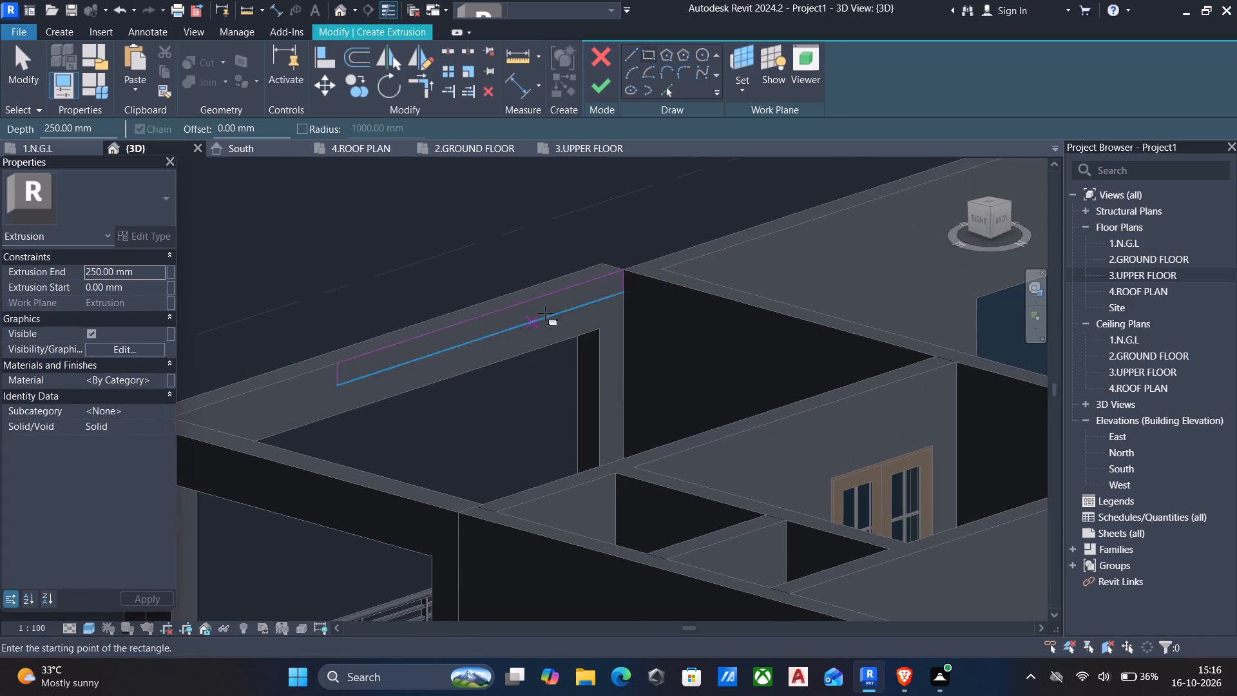
pyautogui.press('Escape')
# Set the rectangle's height to 6" and finish the extrusion with a 250 mm depth.
pyautogui.click(608, 293)
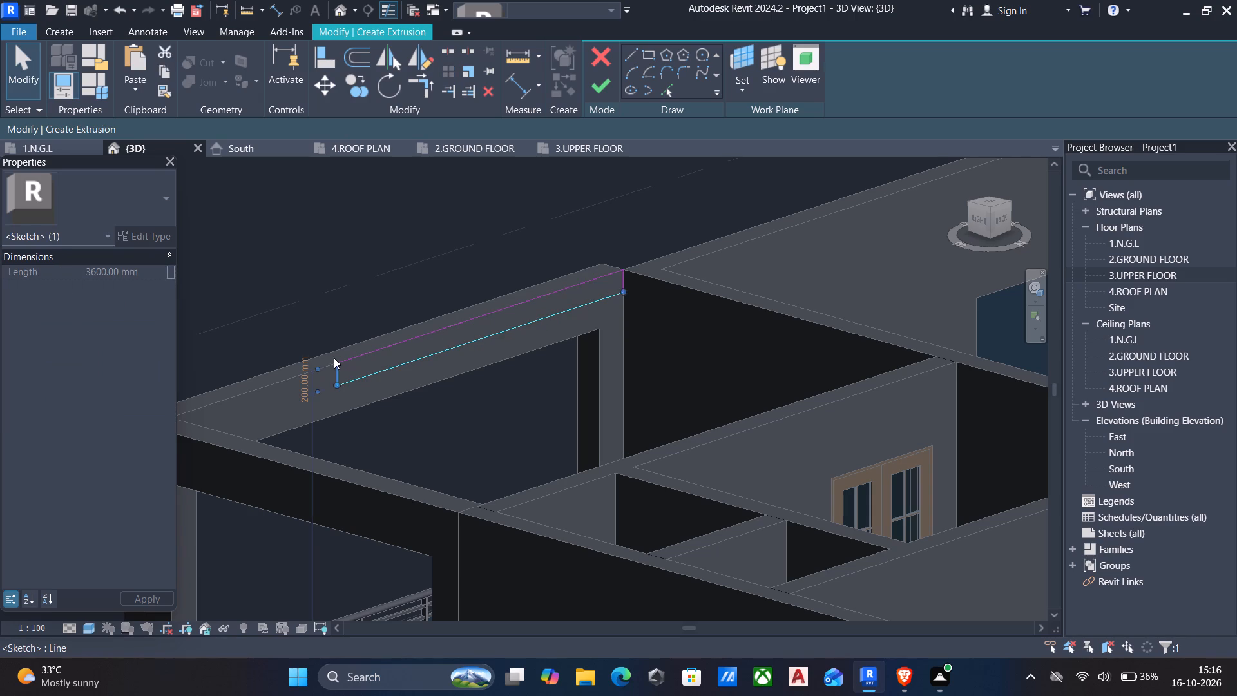
pyautogui.click(308, 385)
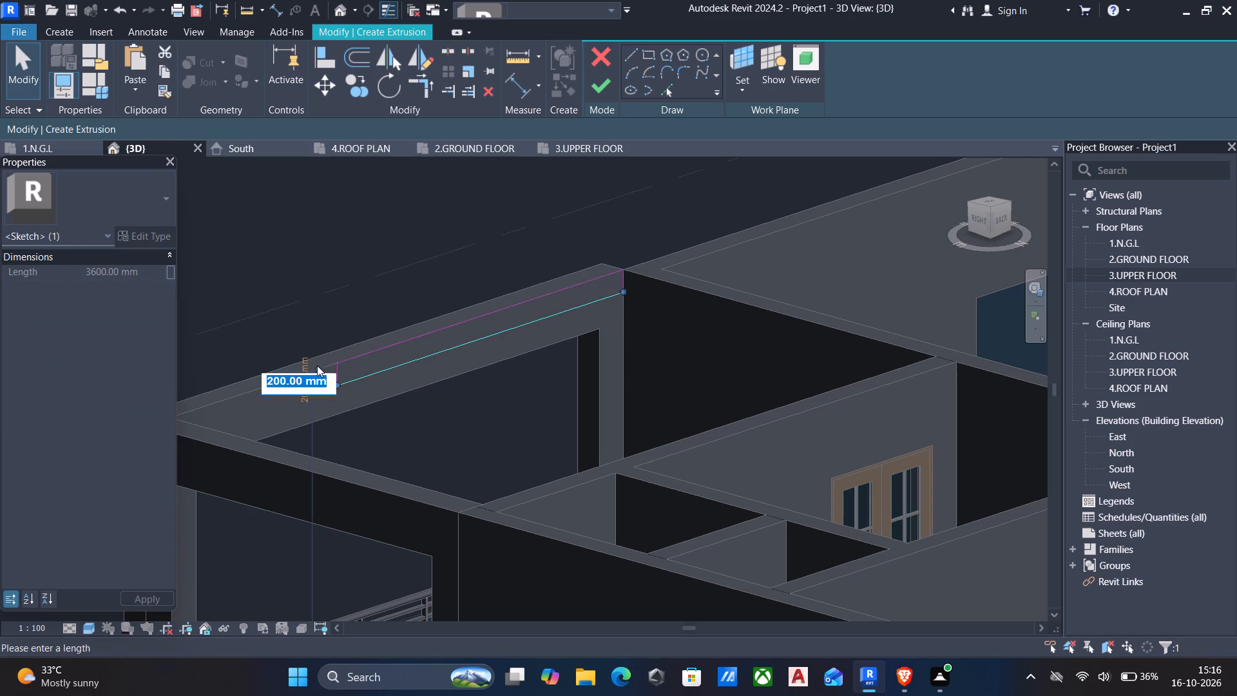
pyautogui.write('6"')
pyautogui.press('Return')
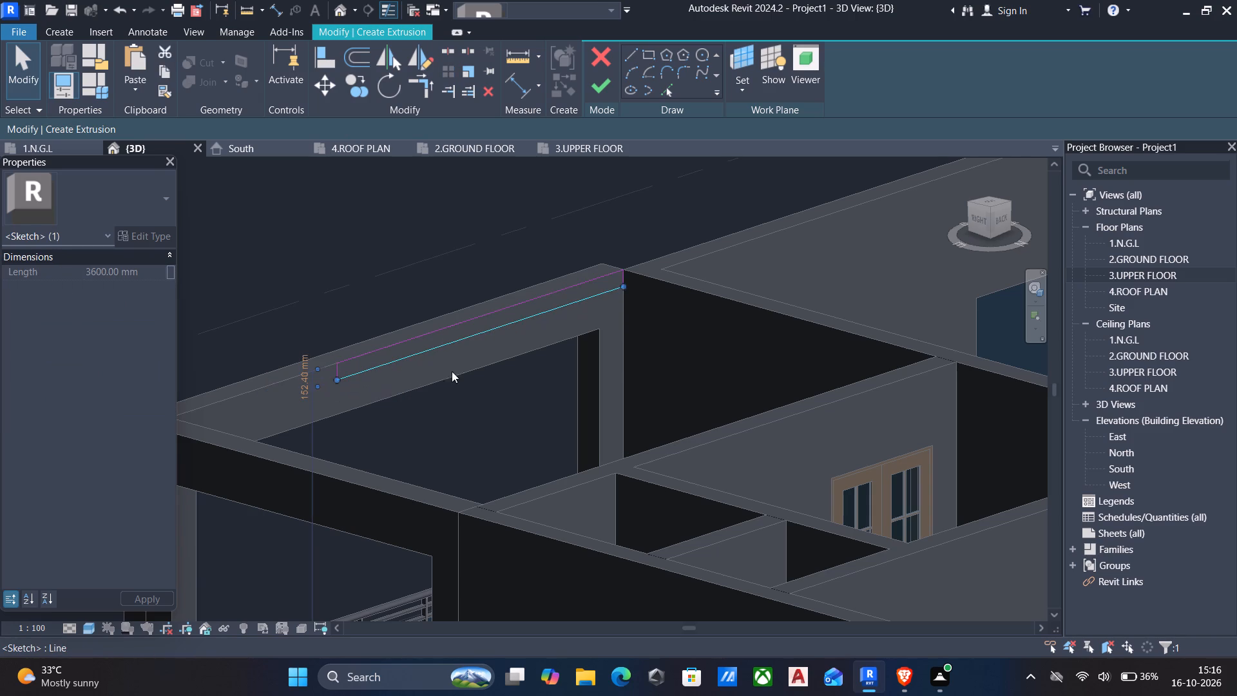
pyautogui.press('Escape')
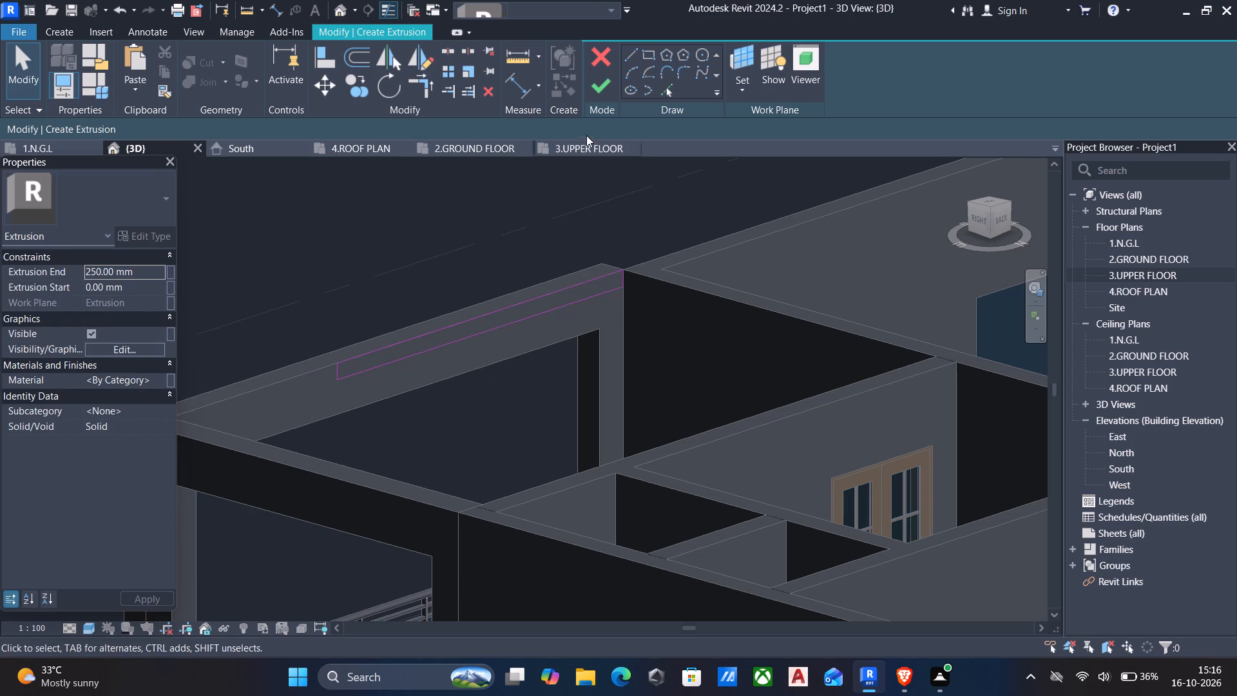
pyautogui.click(608, 90)
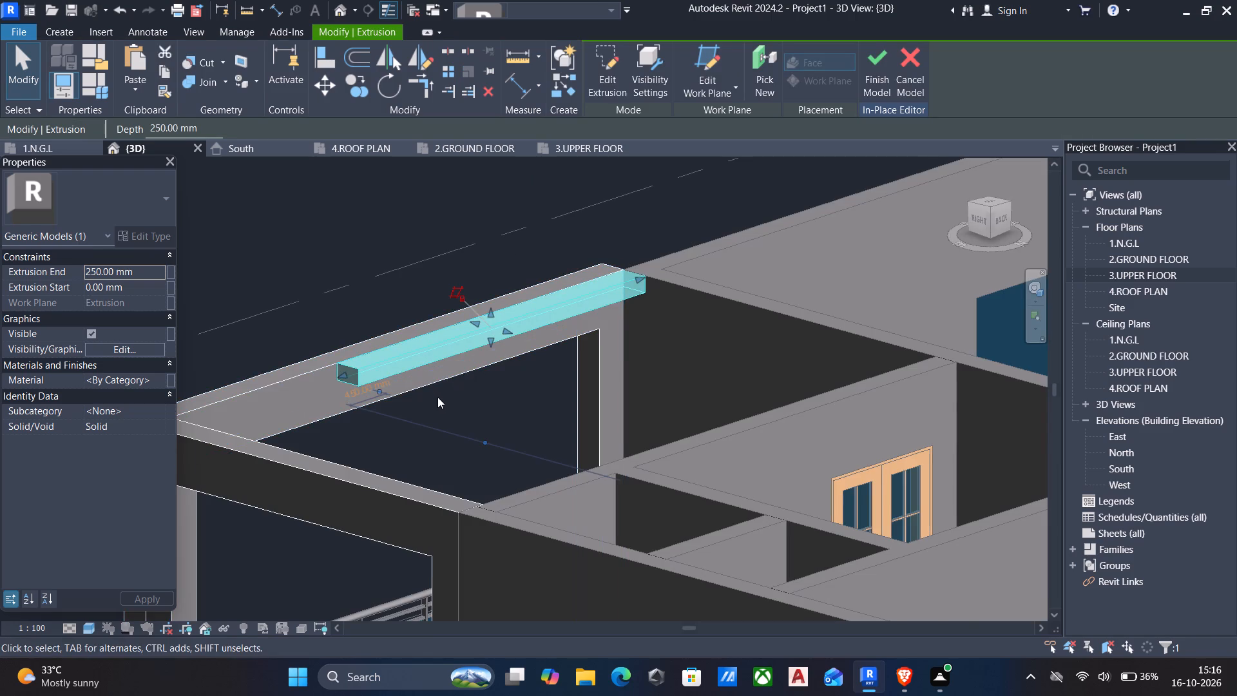
# Align the free end of the new extrusion to the inner face of the side balcony frame.
pyautogui.scroll(-2, 440, 403)
pyautogui.keyDown('shift'); pyautogui.moveTo(443, 409); pyautogui.dragTo(244, 454, button='middle'); pyautogui.keyUp('shift')
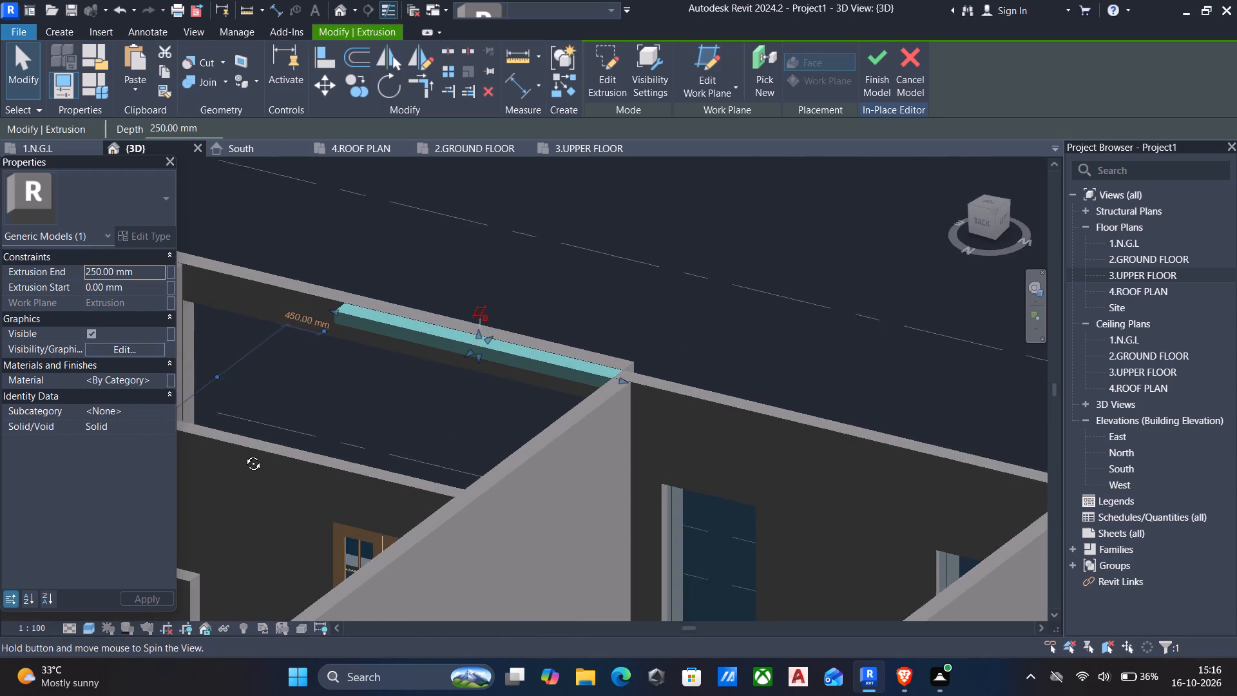
pyautogui.keyDown('shift'); pyautogui.moveTo(244, 454); pyautogui.dragTo(269, 449, button='middle'); pyautogui.keyUp('shift')
pyautogui.scroll(-2, 274, 449)
pyautogui.moveTo(400, 452); pyautogui.dragTo(548, 444, button='middle')
pyautogui.write('al')
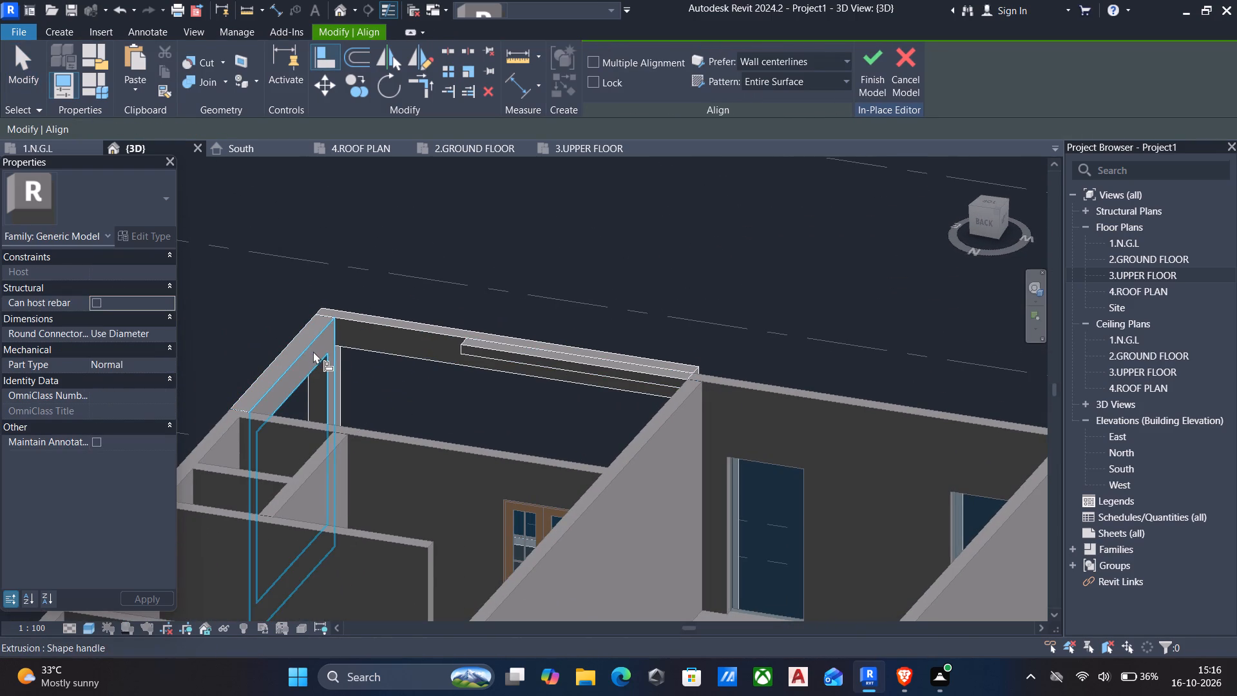
pyautogui.click(313, 351)
pyautogui.click(455, 345)
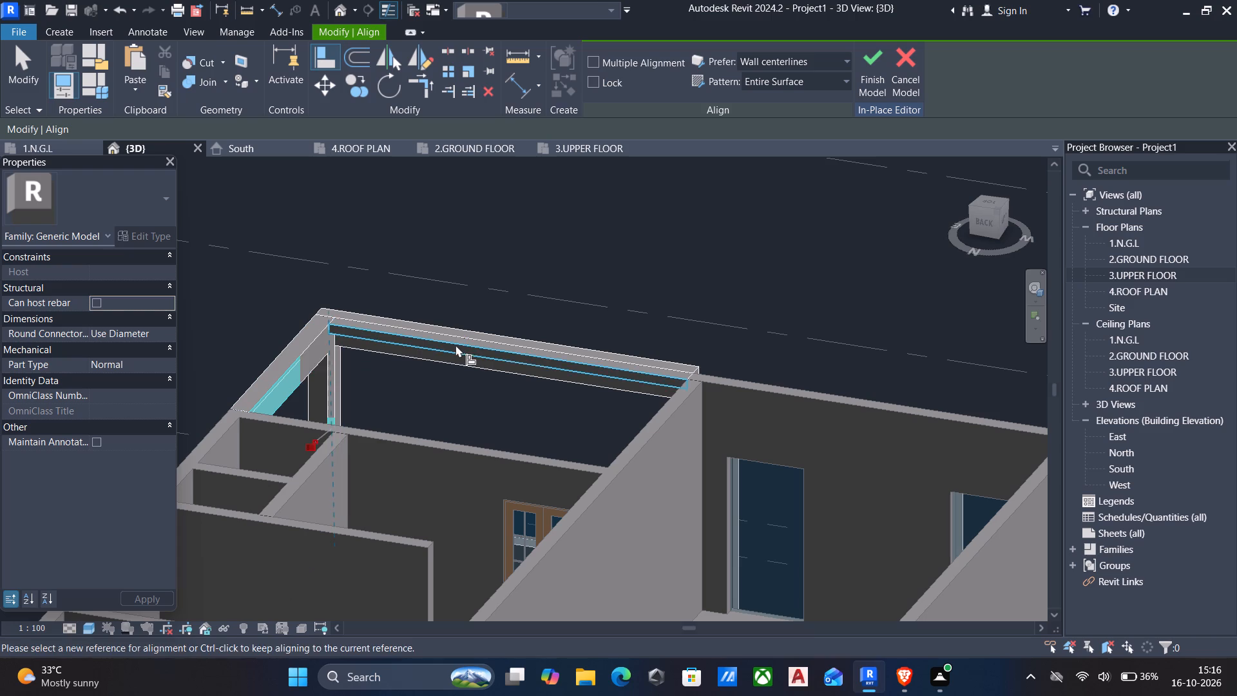
# Align the extrusion's inner long face to the 9" wall behind the balcony so the slab covers the balcony.
pyautogui.scroll(-6, 432, 363)
pyautogui.keyDown('shift'); pyautogui.moveTo(426, 371); pyautogui.dragTo(776, 431, button='middle'); pyautogui.keyUp('shift')
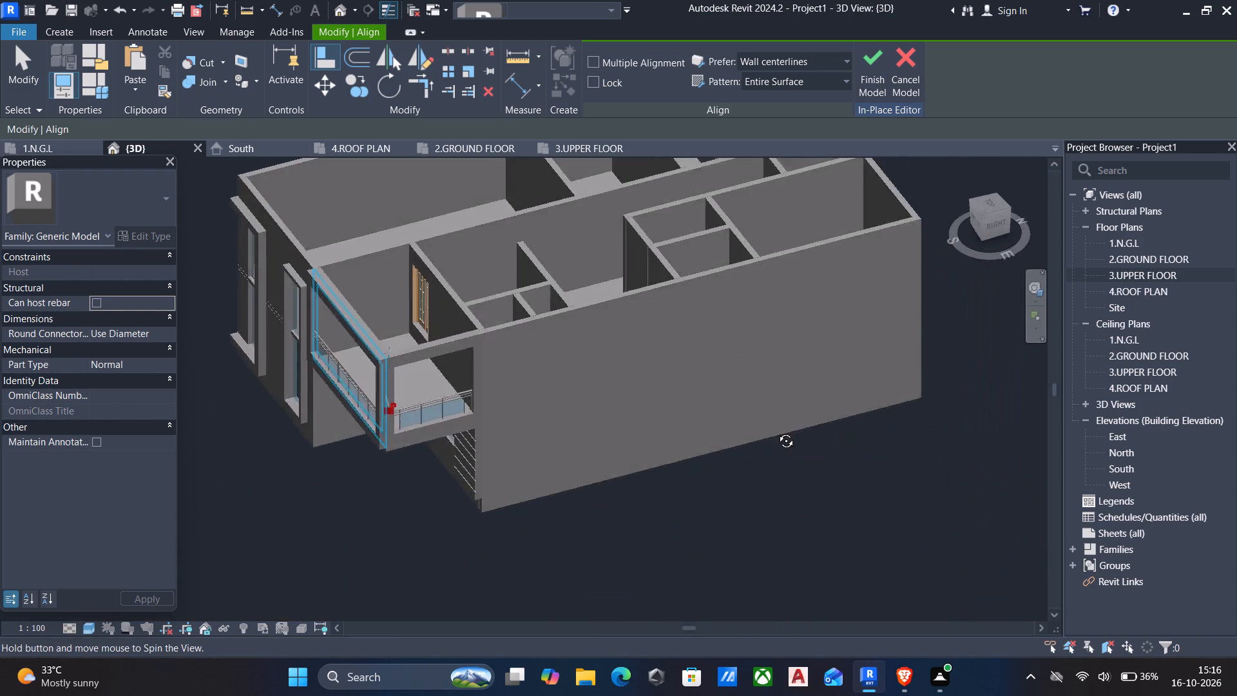
pyautogui.keyDown('shift'); pyautogui.moveTo(776, 431); pyautogui.dragTo(822, 370, button='middle'); pyautogui.keyUp('shift')
pyautogui.scroll(3, 427, 331)
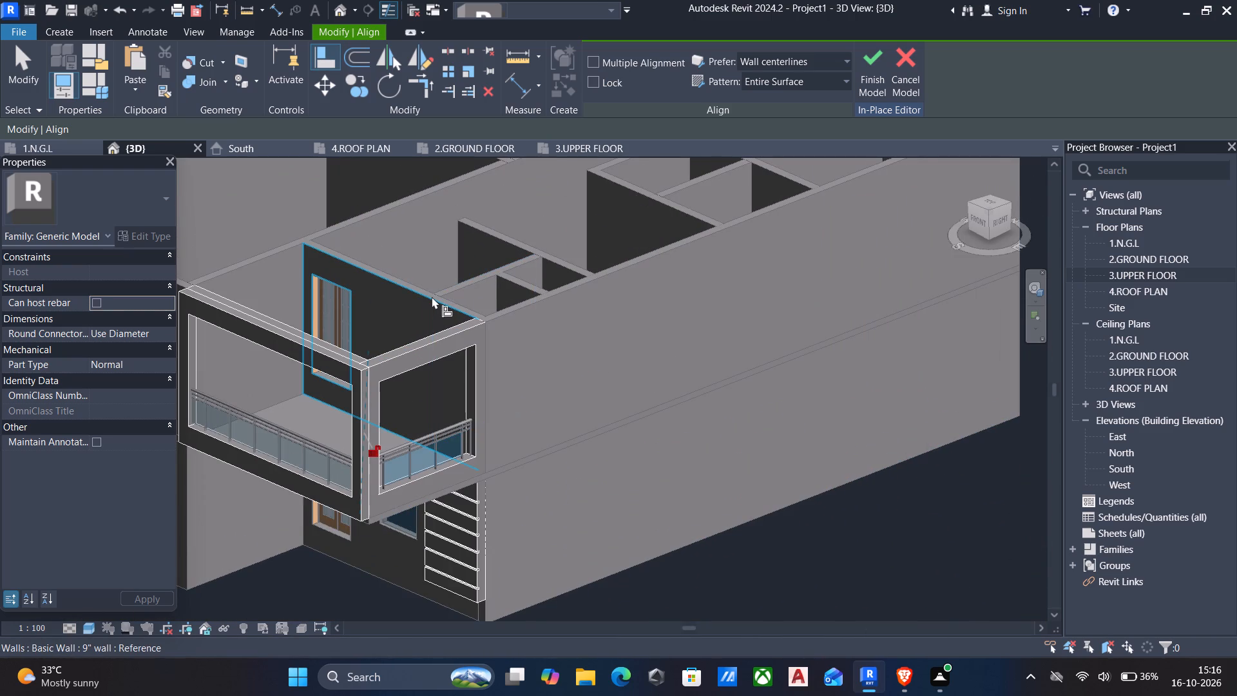
pyautogui.click(430, 301)
pyautogui.scroll(-3, 558, 401)
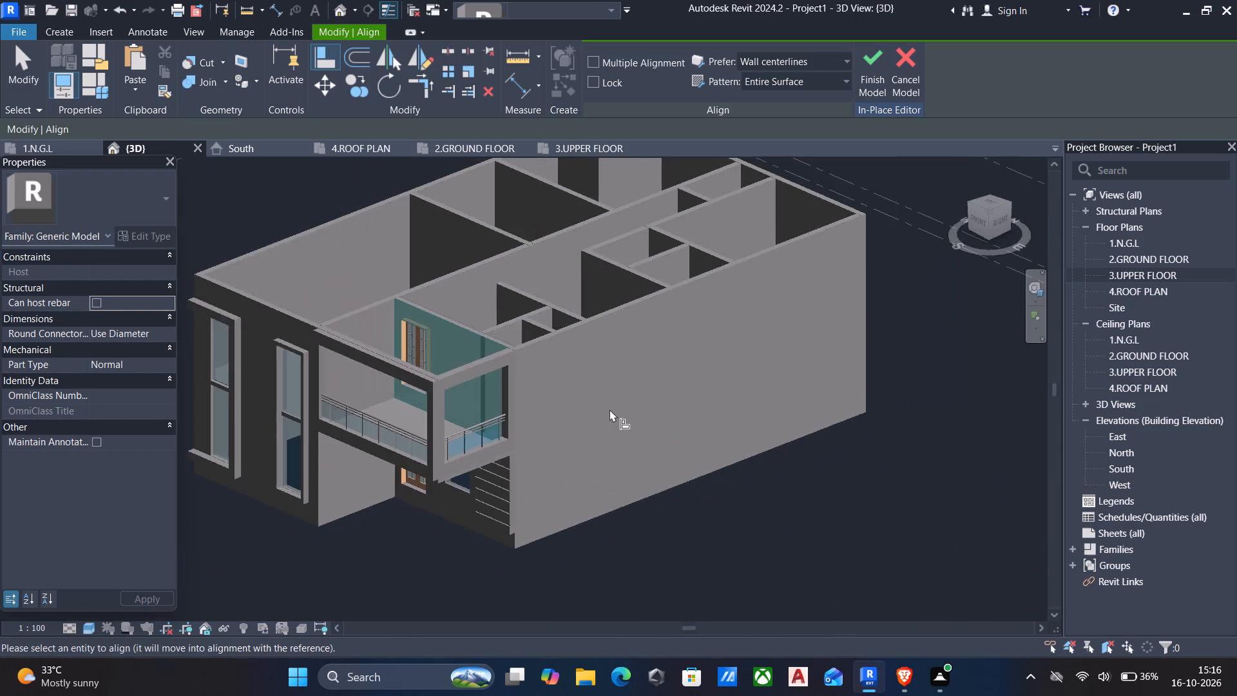
pyautogui.keyDown('shift'); pyautogui.moveTo(609, 409); pyautogui.dragTo(459, 438, button='middle'); pyautogui.keyUp('shift')
pyautogui.scroll(4, 448, 358)
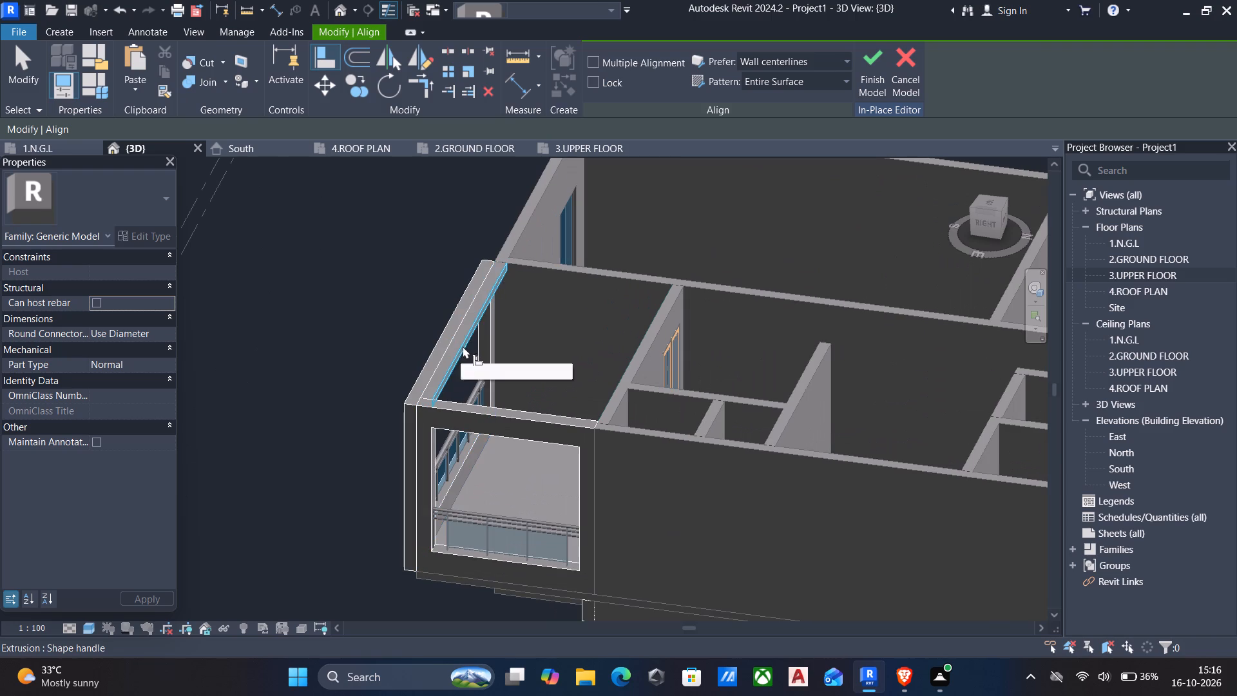
pyautogui.click(464, 347)
pyautogui.scroll(-6, 463, 356)
pyautogui.press('Escape')
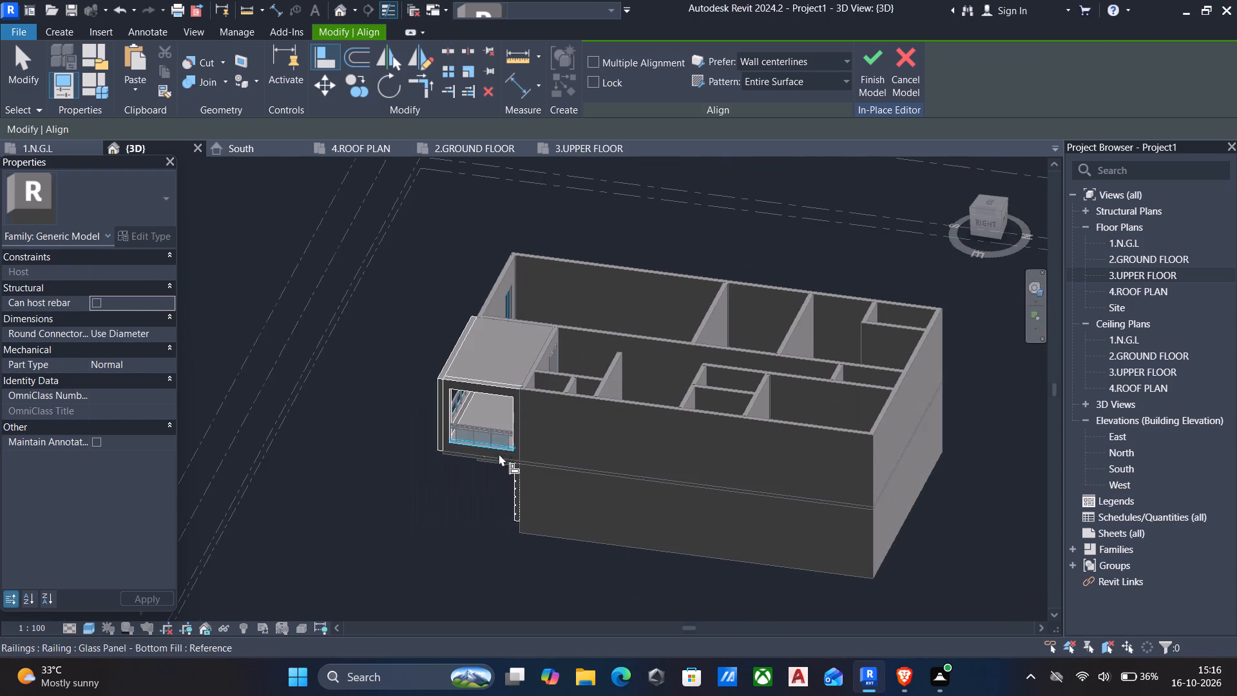
# Check the balcony's top slab from the front and side, and finish the in-place model.
pyautogui.scroll(-3, 499, 459)
pyautogui.keyDown('shift'); pyautogui.moveTo(499, 463); pyautogui.dragTo(685, 284, button='middle'); pyautogui.keyUp('shift')
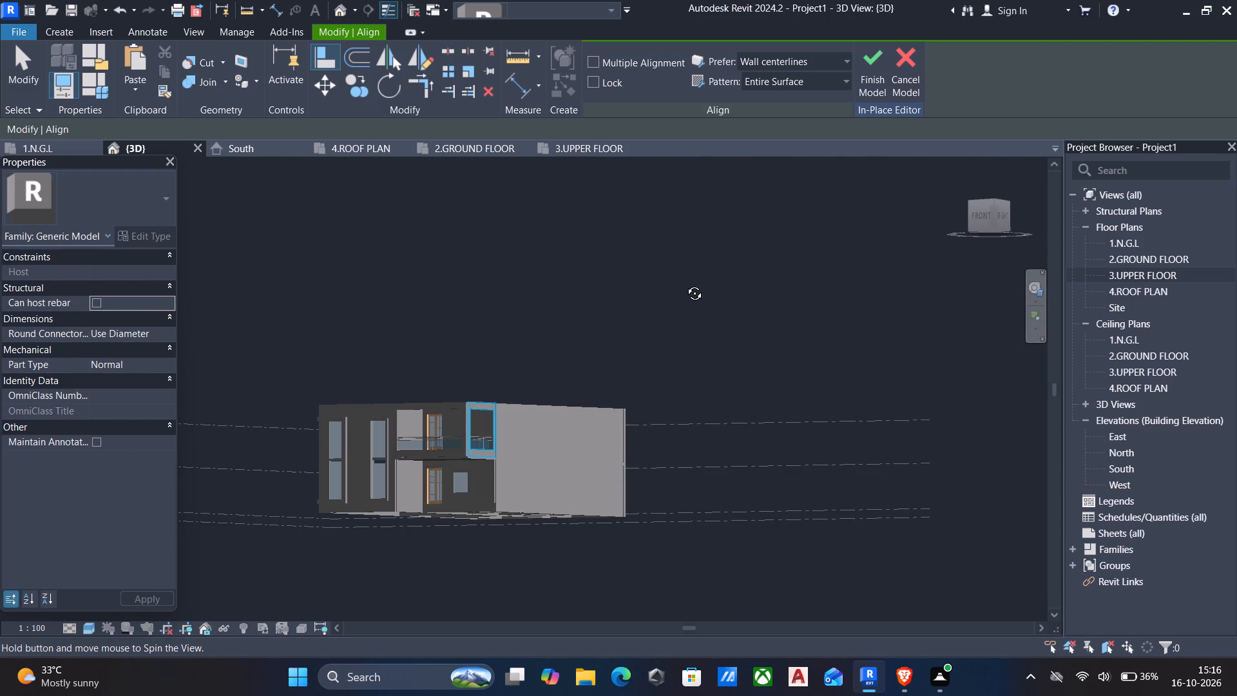
pyautogui.keyDown('shift'); pyautogui.moveTo(685, 284); pyautogui.dragTo(584, 417, button='middle'); pyautogui.keyUp('shift')
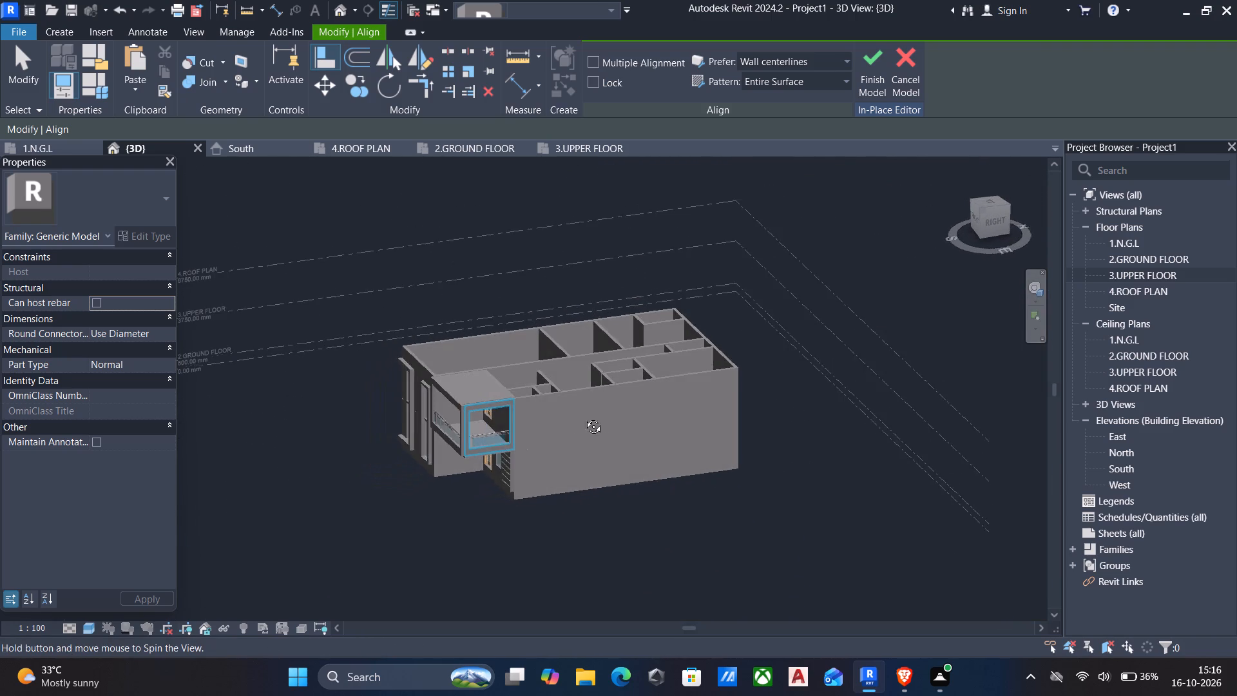
pyautogui.keyDown('shift'); pyautogui.moveTo(584, 417); pyautogui.dragTo(423, 427, button='middle'); pyautogui.keyUp('shift')
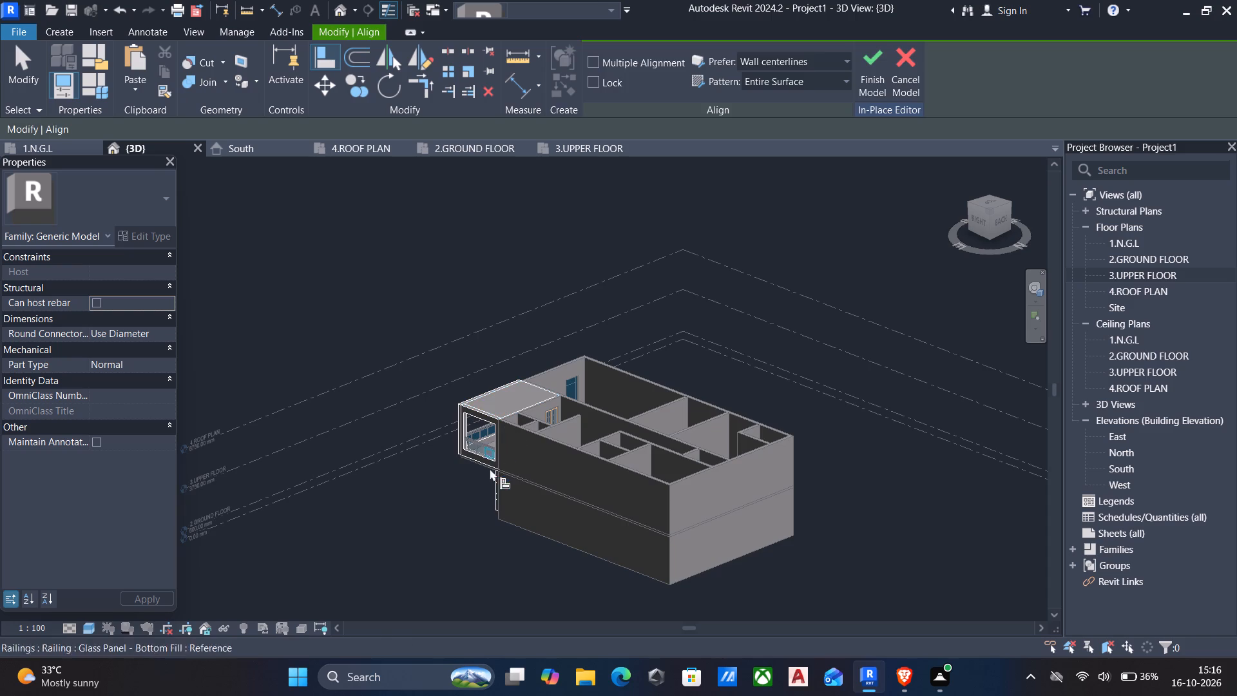
pyautogui.press('Escape')
pyautogui.scroll(8, 506, 479)
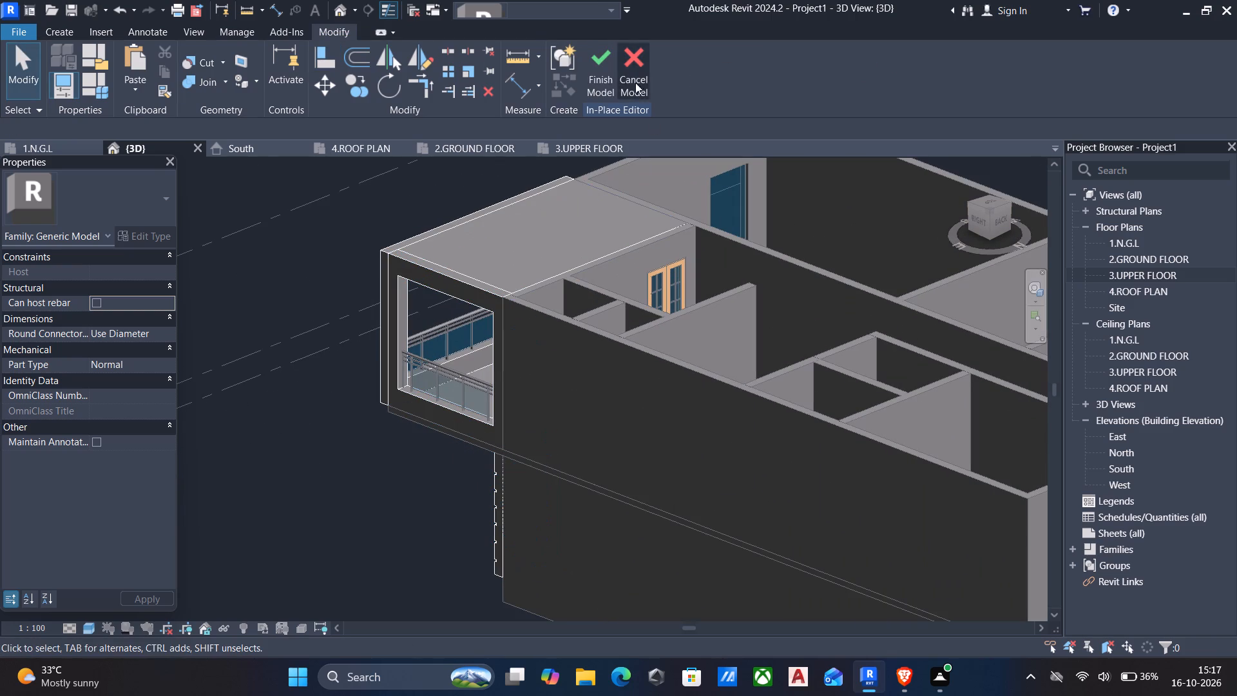
pyautogui.click(601, 61)
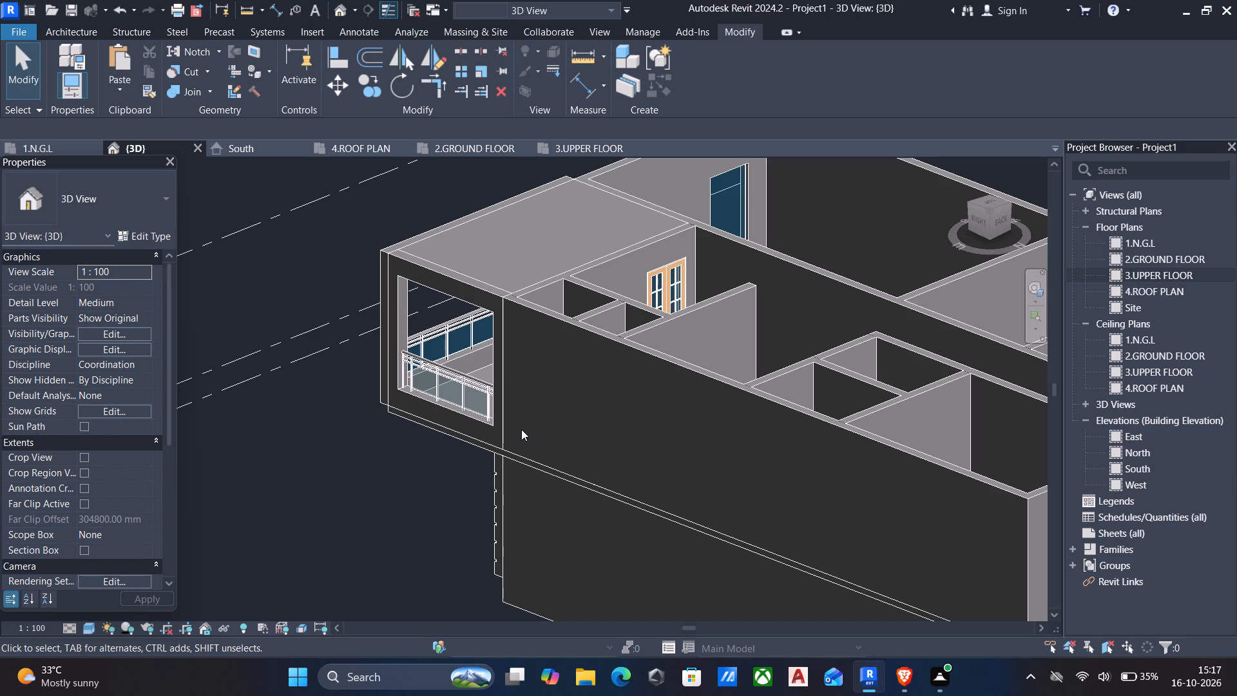
# Copy the 6" upper-floor slab and paste it aligned to the 4.ROOF PLAN level.
pyautogui.scroll(-3, 856, 487)
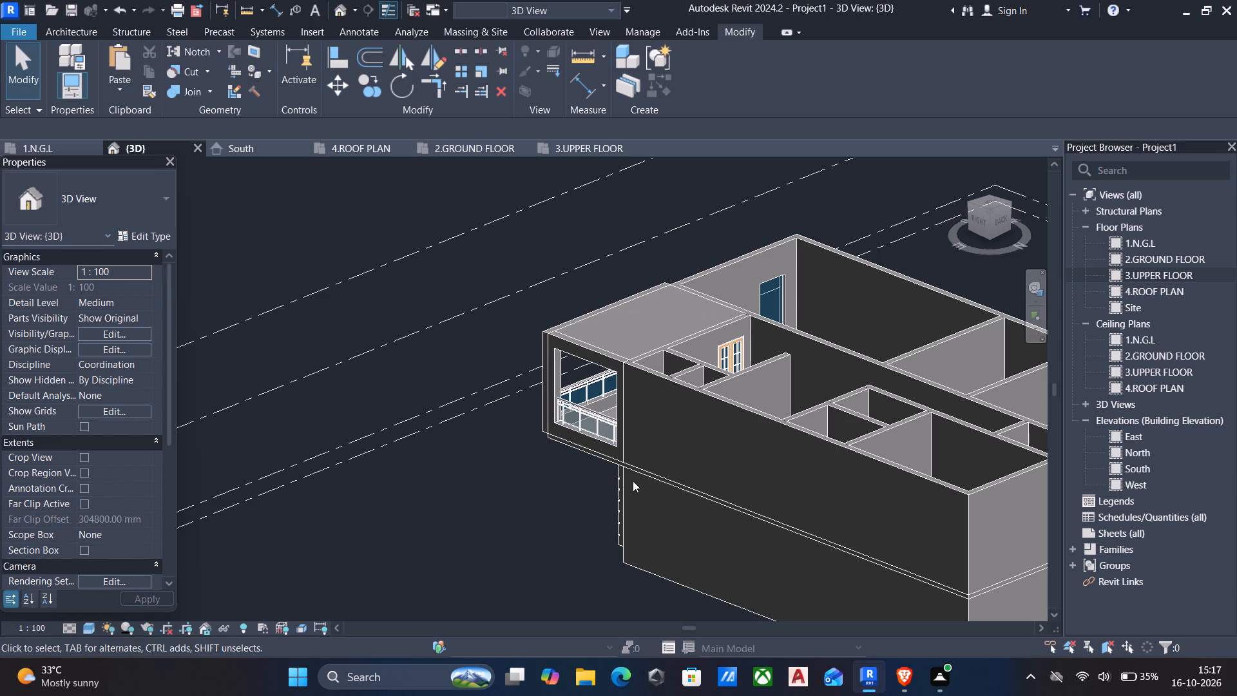
pyautogui.scroll(3, 640, 485)
pyautogui.click(647, 466)
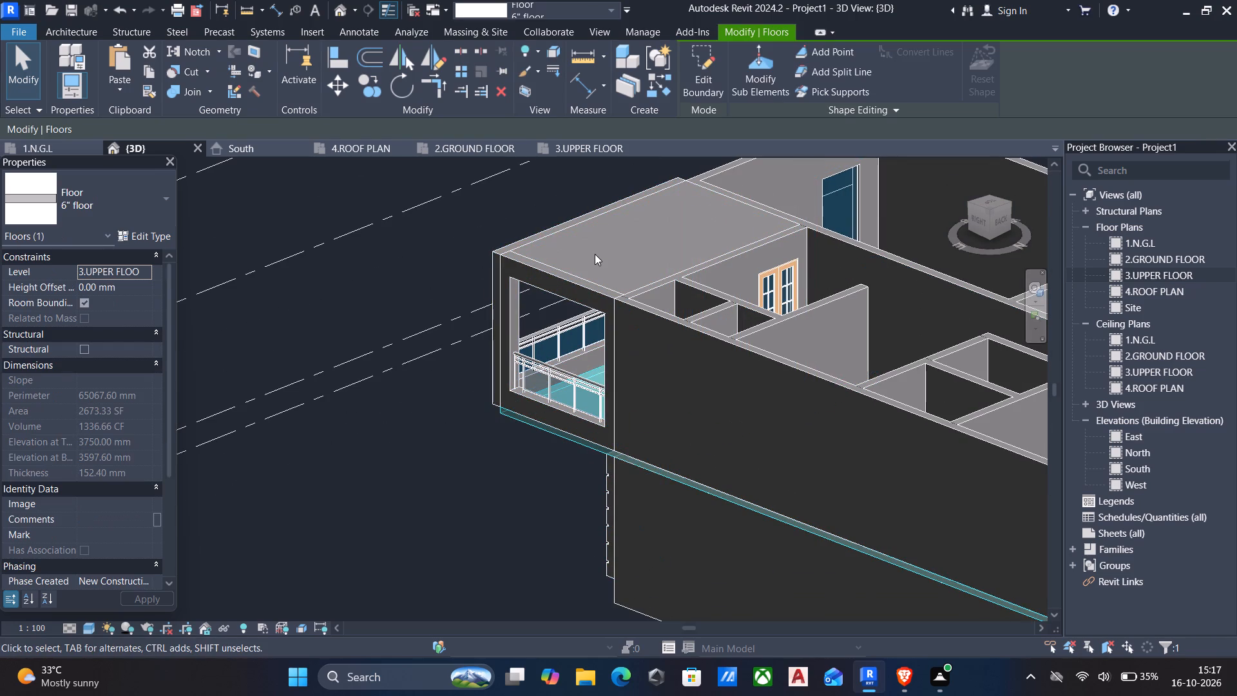
pyautogui.click(147, 75)
pyautogui.click(106, 87)
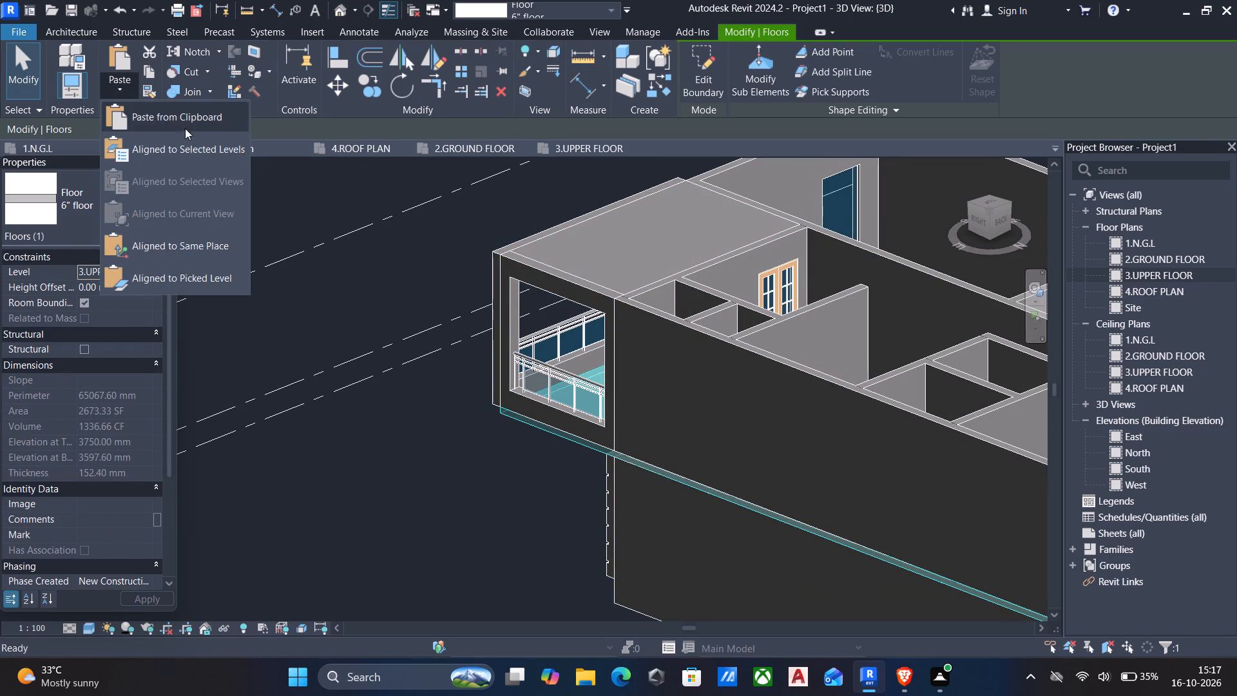
pyautogui.click(179, 144)
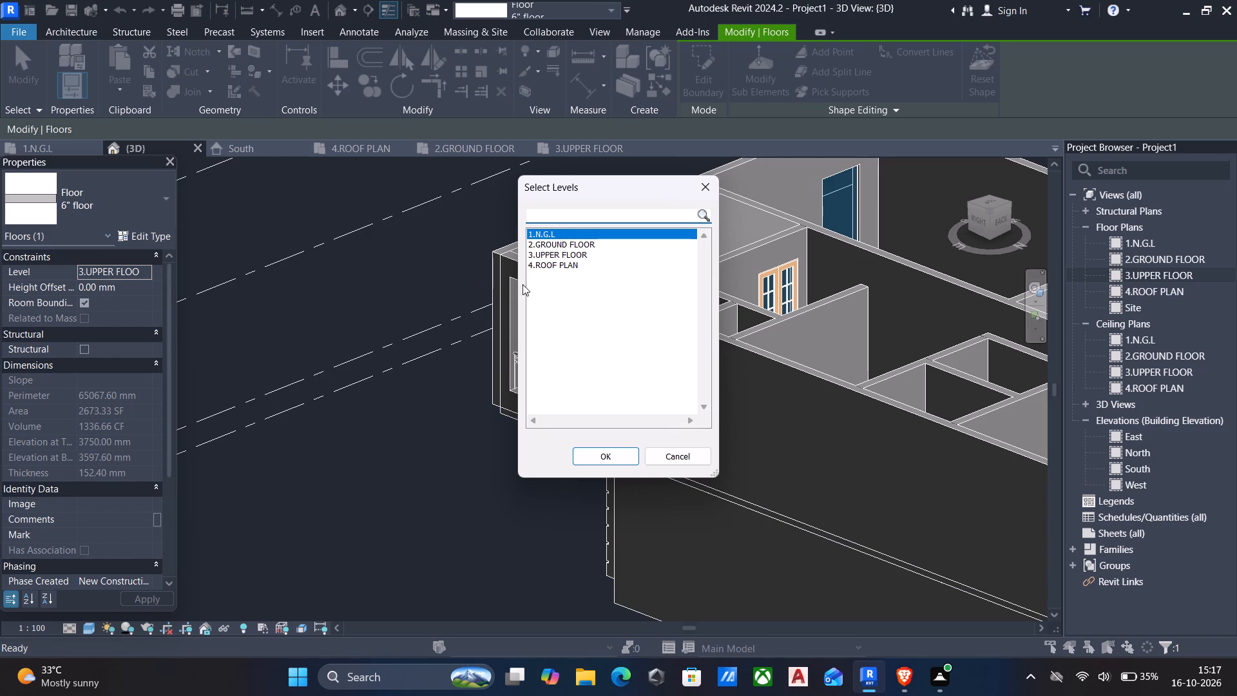
pyautogui.click(573, 260)
pyautogui.click(629, 459)
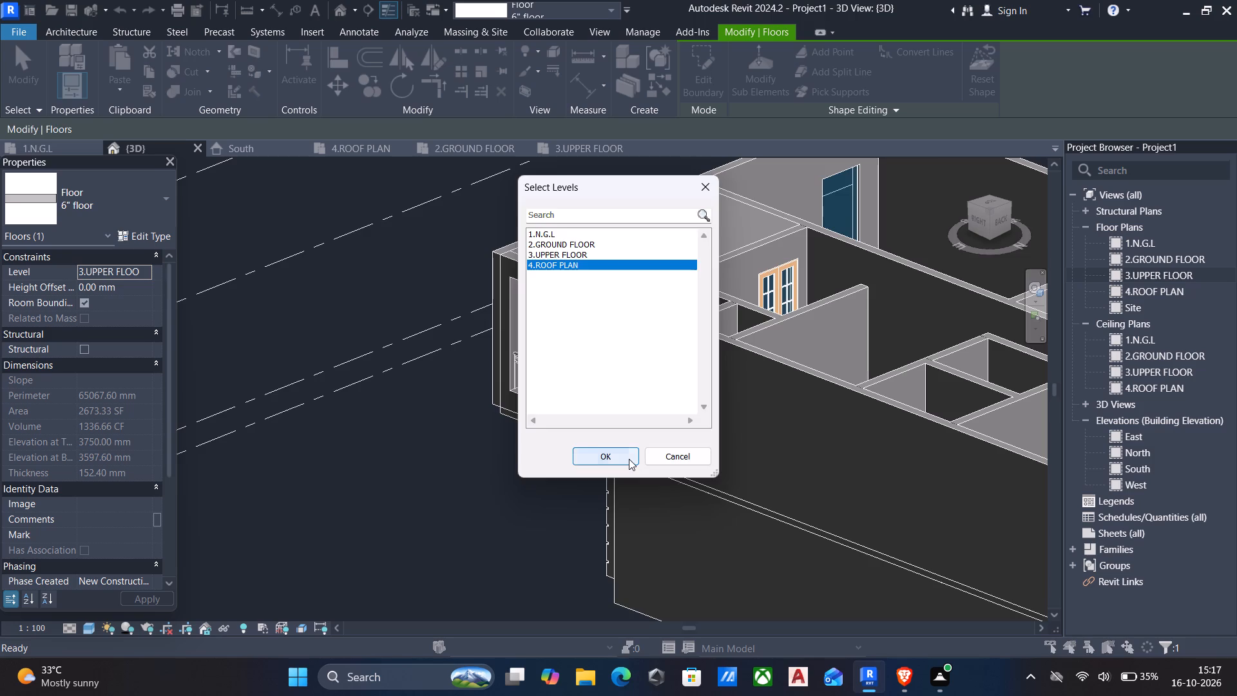
pyautogui.scroll(-2, 557, 411)
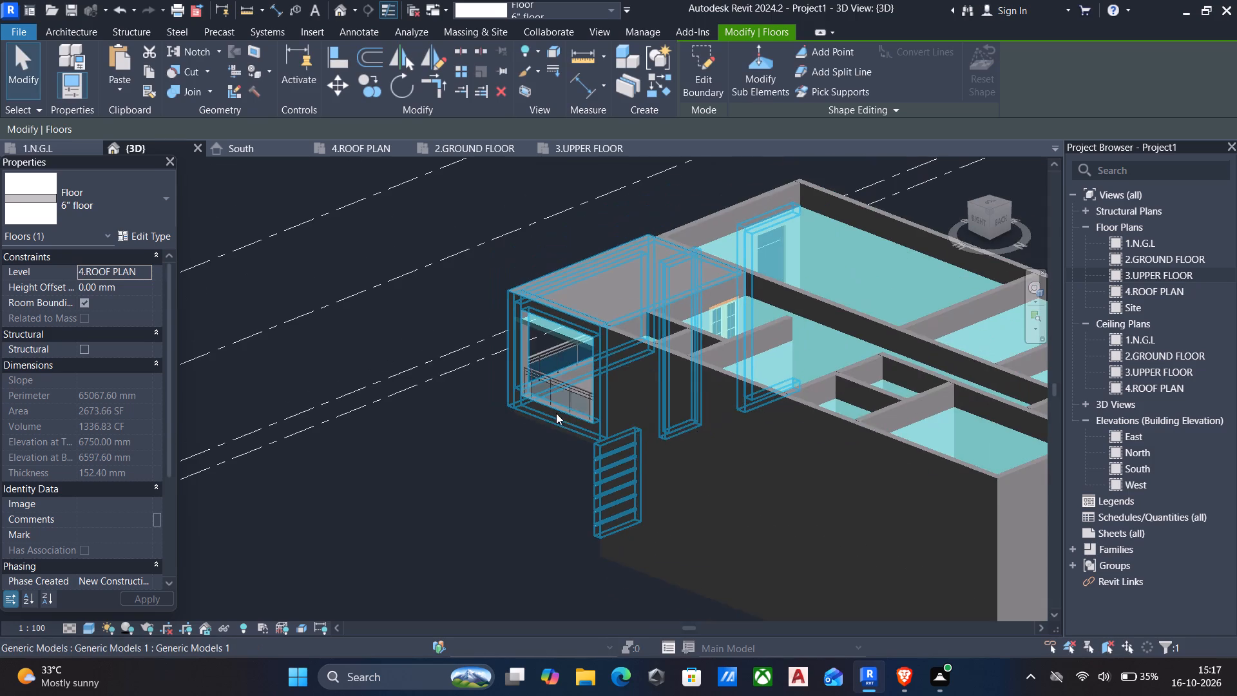
# In the South elevation, raise the pasted 6" floor slab to a height offset of 800 mm above 4.ROOF PLAN.
pyautogui.keyDown('shift'); pyautogui.moveTo(571, 414); pyautogui.dragTo(765, 349, button='middle'); pyautogui.keyUp('shift')
pyautogui.scroll(-4, 765, 349)
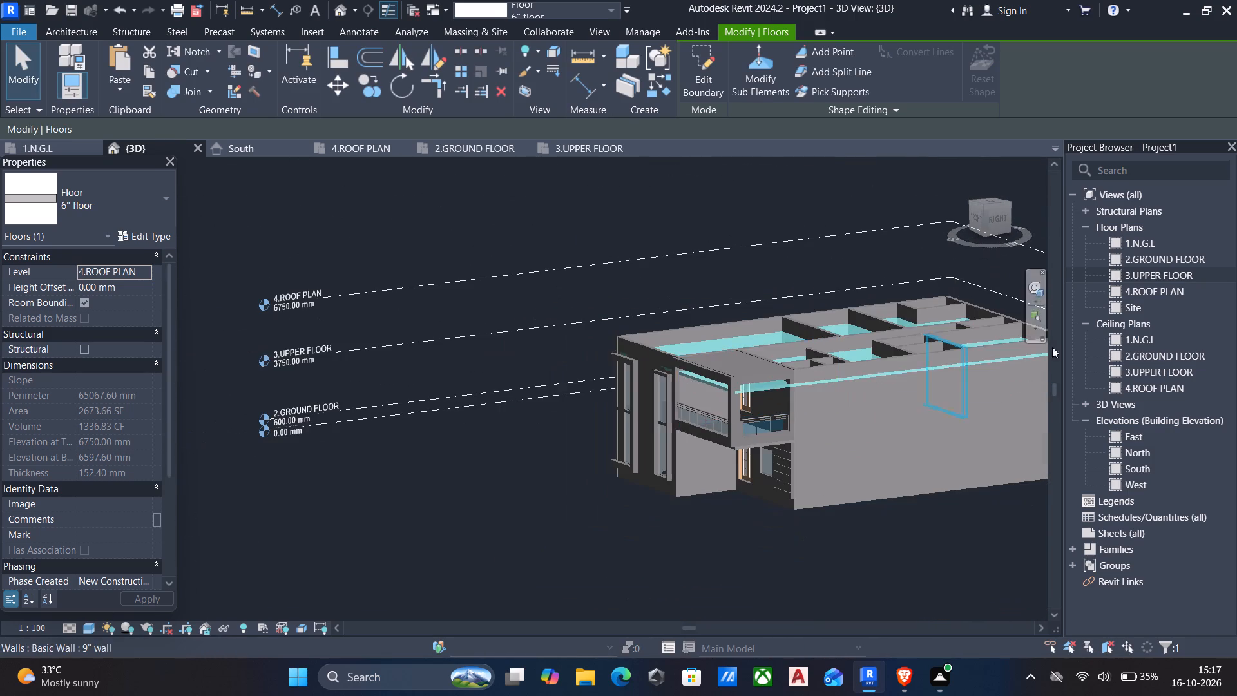
pyautogui.doubleClick(1163, 471)
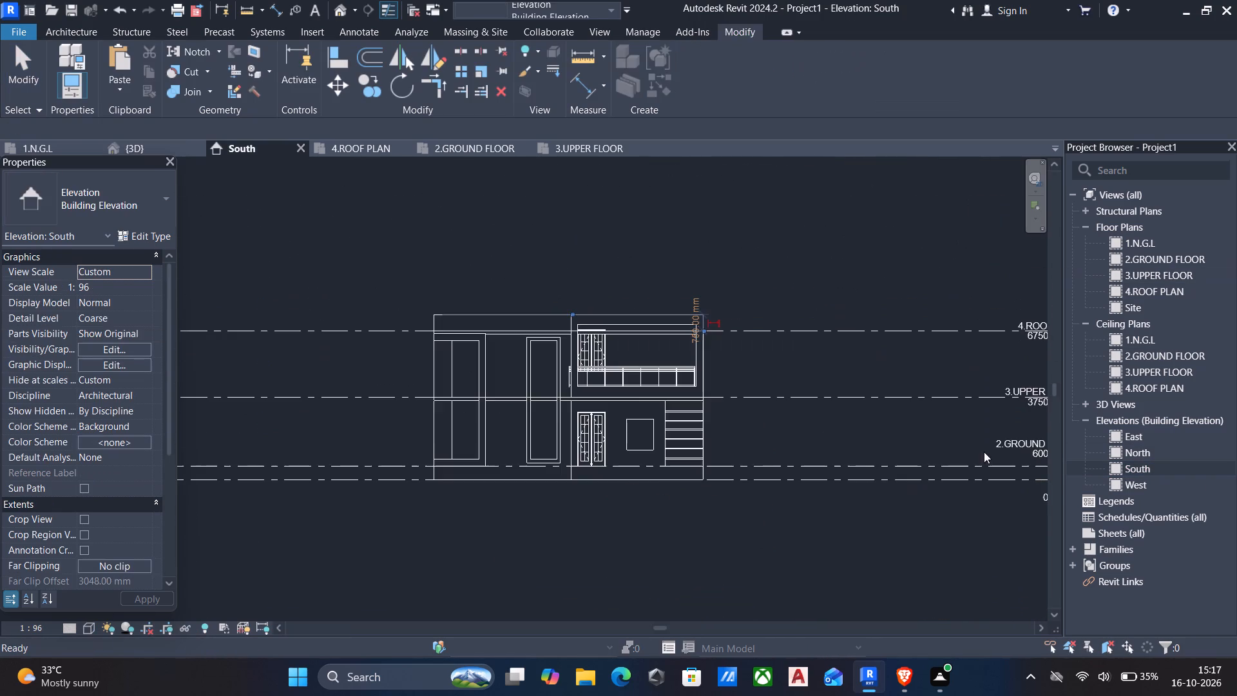
pyautogui.scroll(8, 616, 324)
pyautogui.scroll(-4, 645, 387)
pyautogui.scroll(-4, 376, 383)
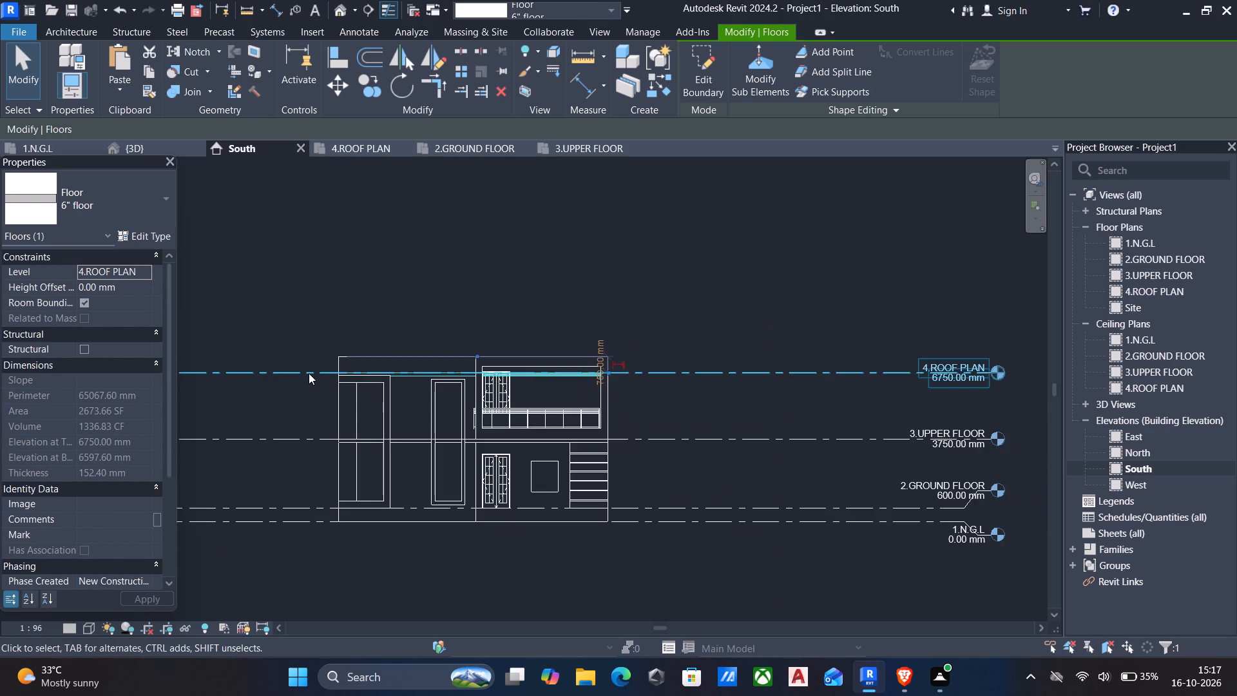
pyautogui.press('Up')
pyautogui.press('Up')
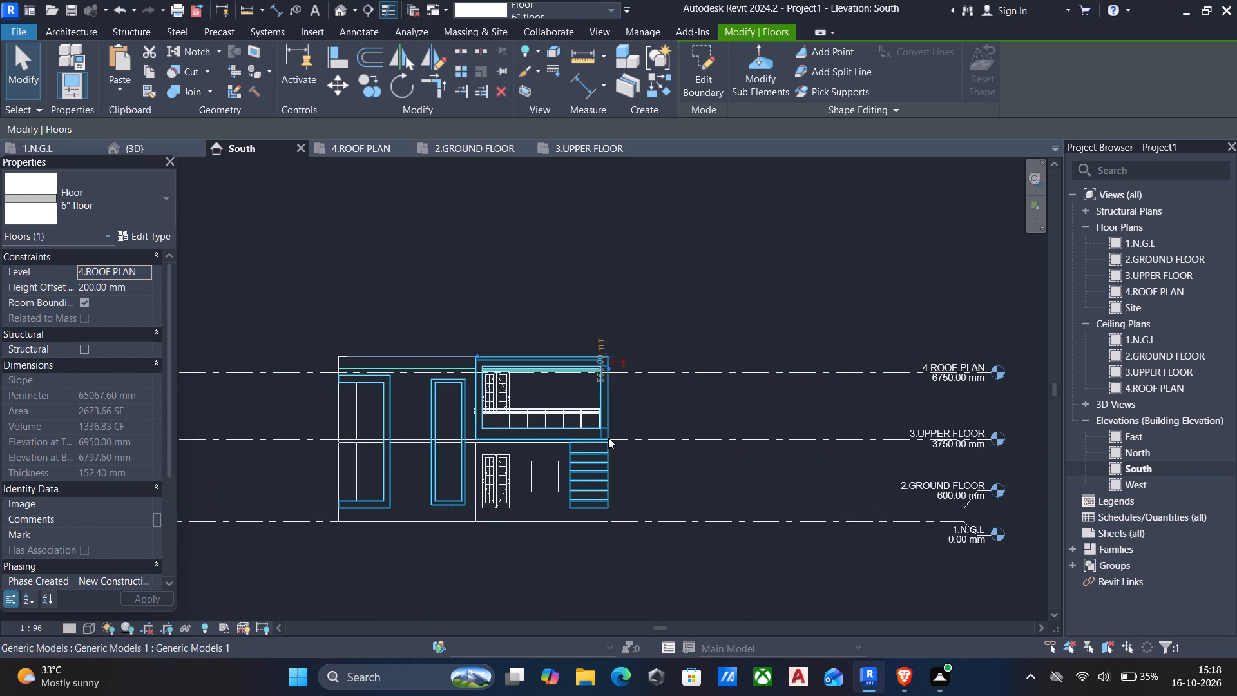
pyautogui.press('Up')
pyautogui.scroll(4, 608, 438)
pyautogui.press('Up')
pyautogui.press('Up')
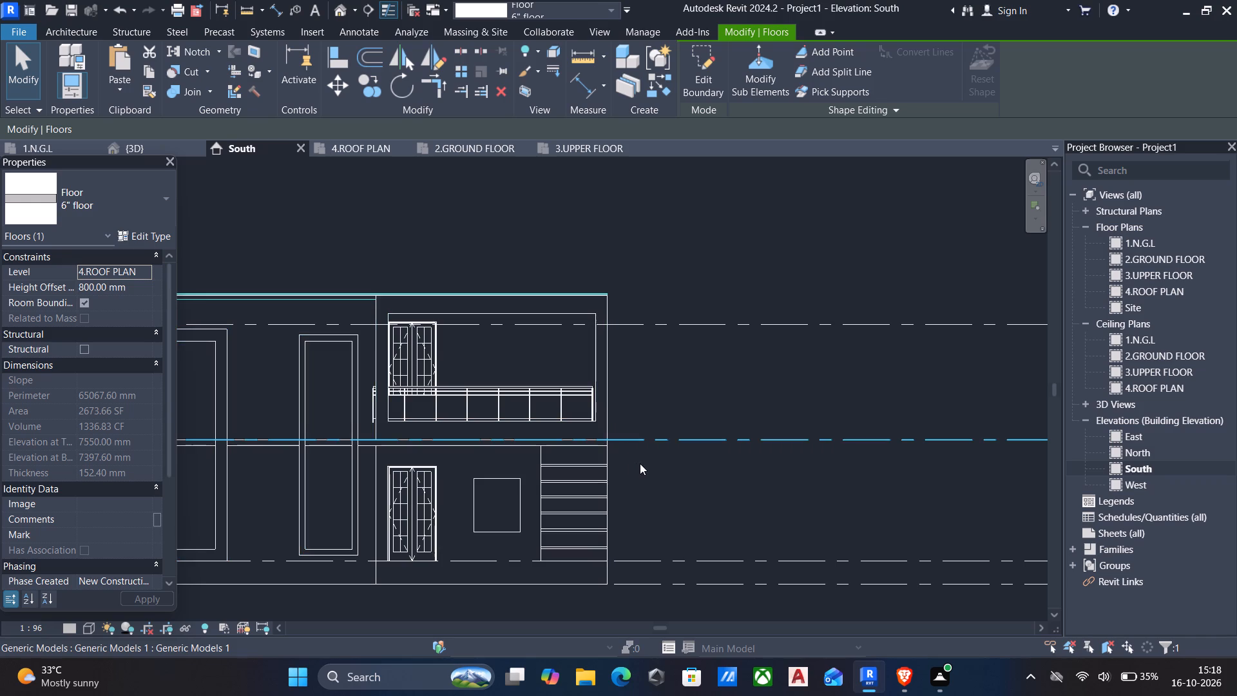
pyautogui.scroll(-2, 648, 430)
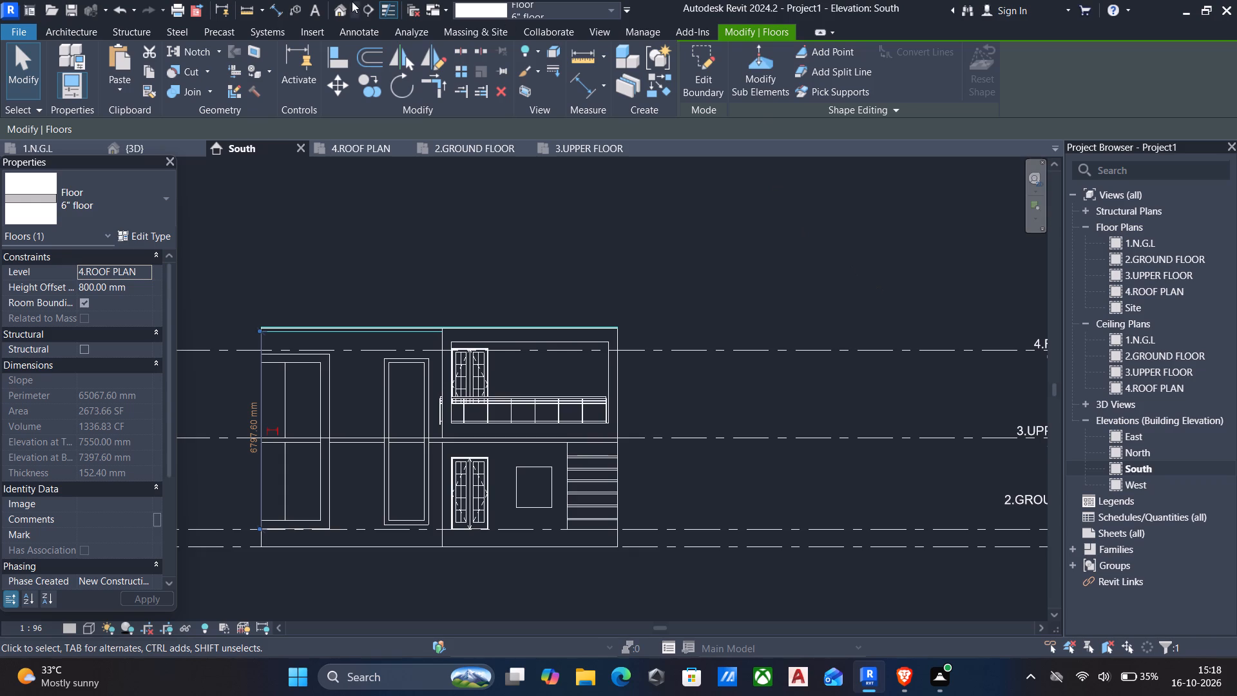
# Edit the raised roof slab's boundary and, in the 4.ROOF PLAN view, align its front line to the outer face of the wall behind the balcony.
pyautogui.click(334, 8)
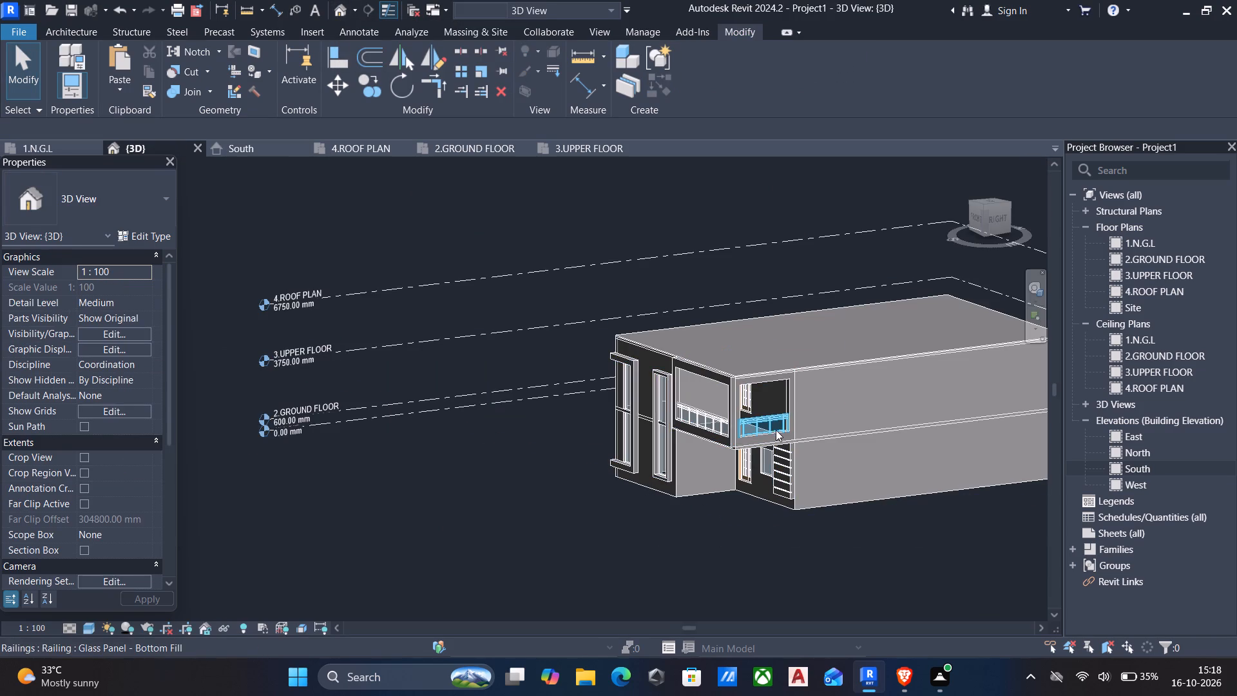
pyautogui.moveTo(776, 430); pyautogui.dragTo(659, 427, button='middle')
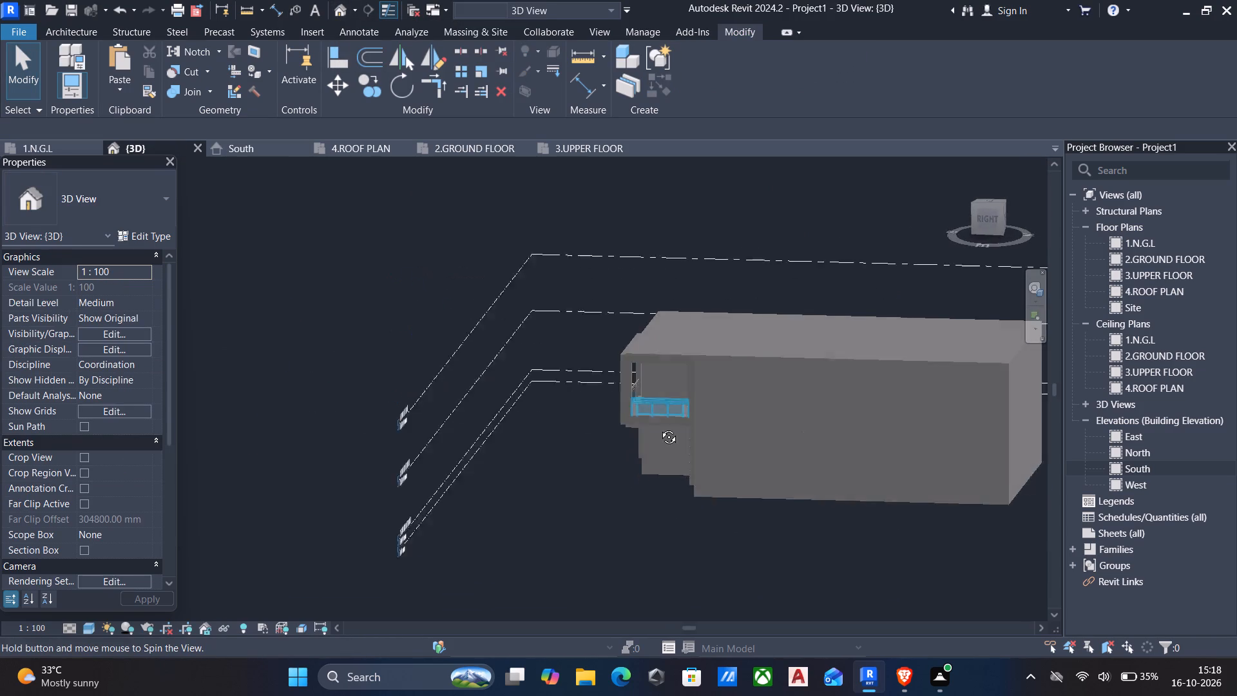
pyautogui.moveTo(659, 427); pyautogui.dragTo(800, 470, button='middle')
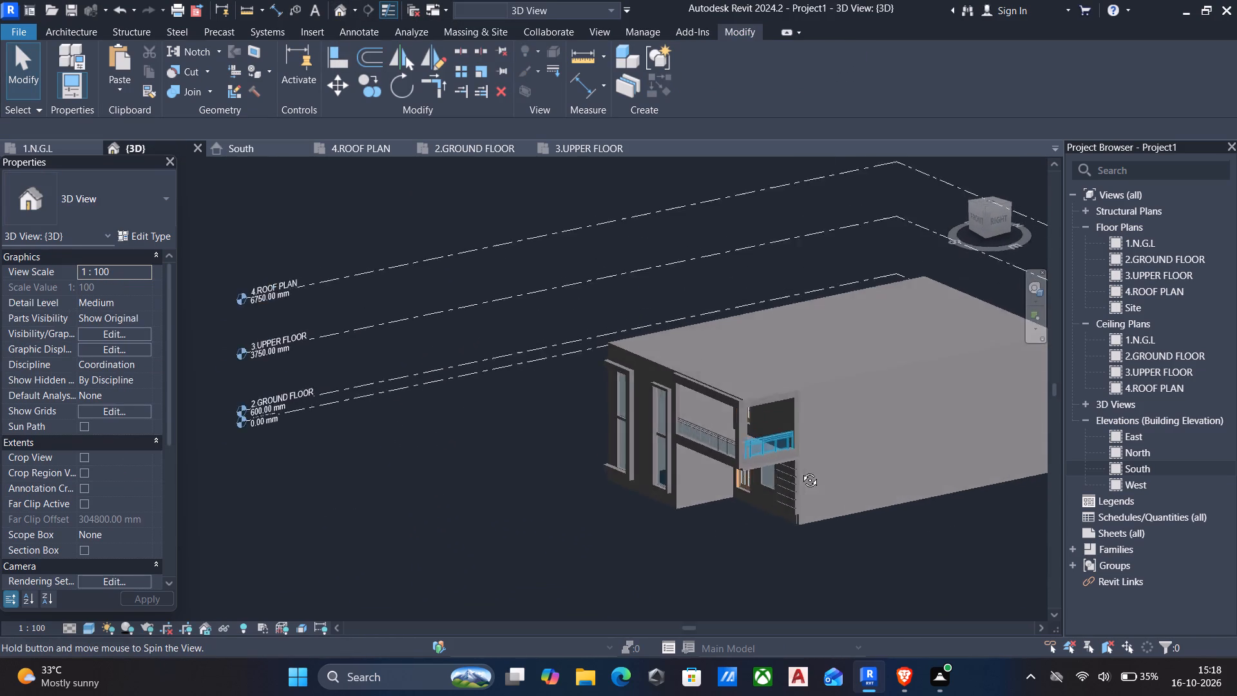
pyautogui.moveTo(800, 470); pyautogui.dragTo(809, 474, button='middle')
pyautogui.scroll(5, 684, 378)
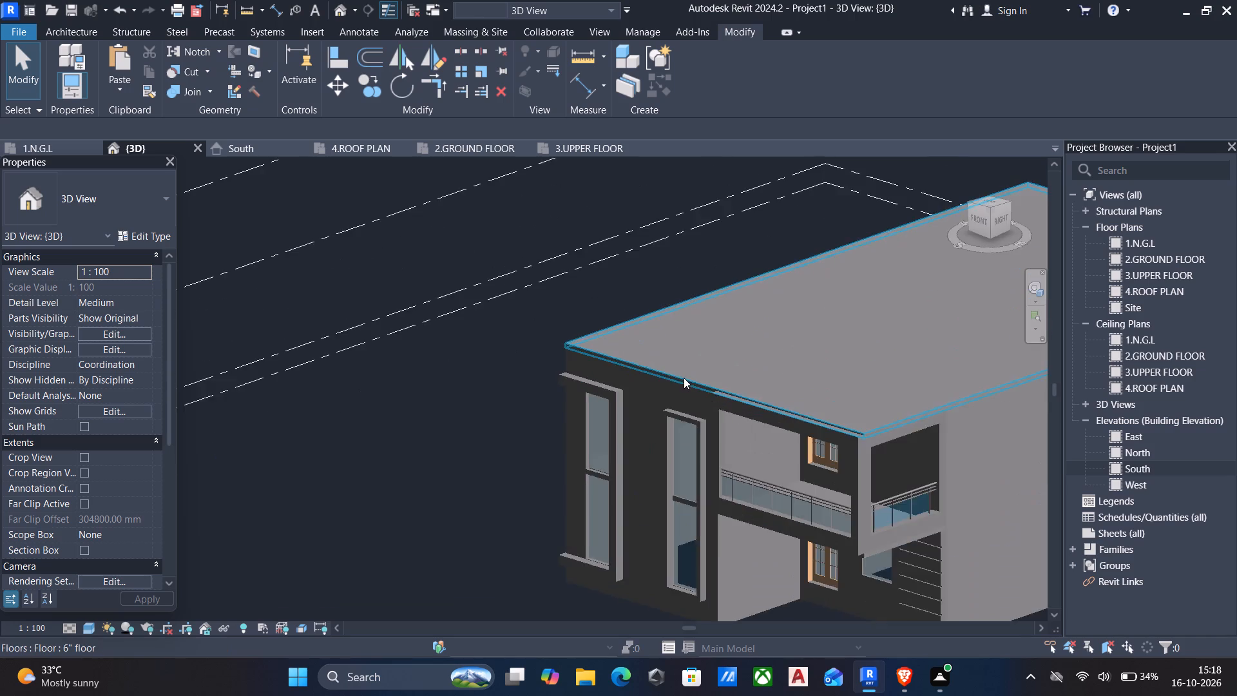
pyautogui.scroll(8, 684, 378)
pyautogui.click(674, 380)
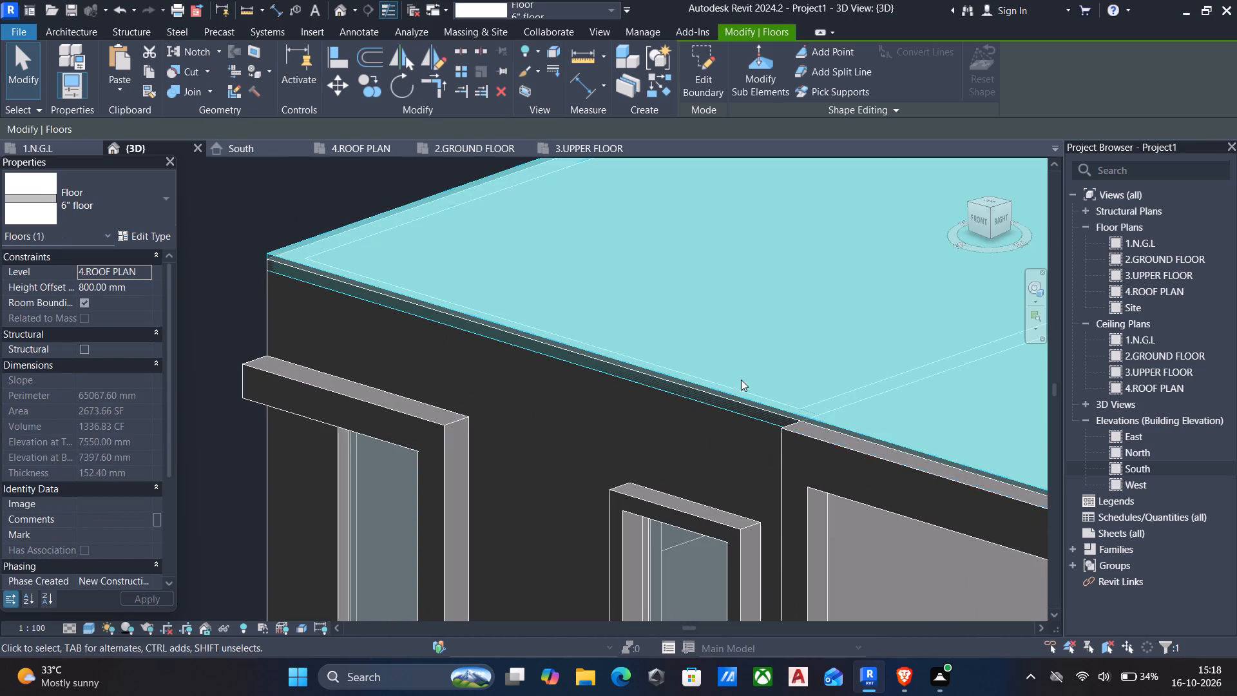
pyautogui.click(704, 57)
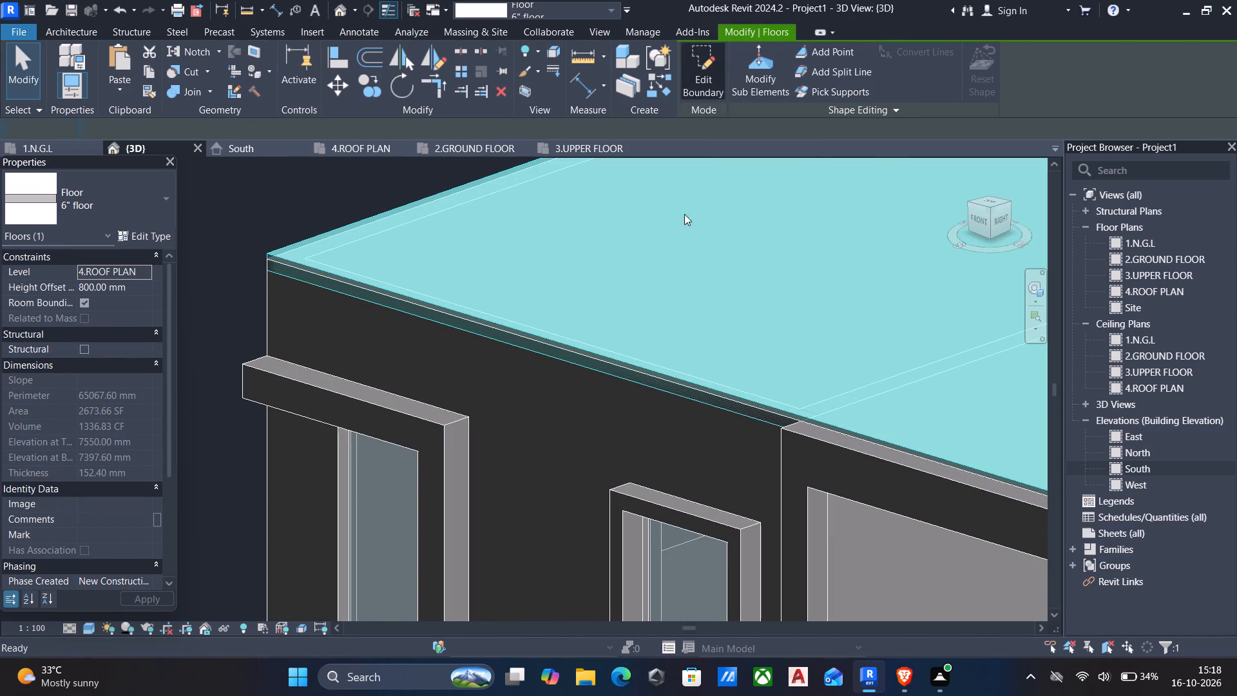
pyautogui.scroll(-4, 682, 252)
pyautogui.moveTo(729, 350); pyautogui.dragTo(425, 363, button='middle')
pyautogui.scroll(-2, 459, 395)
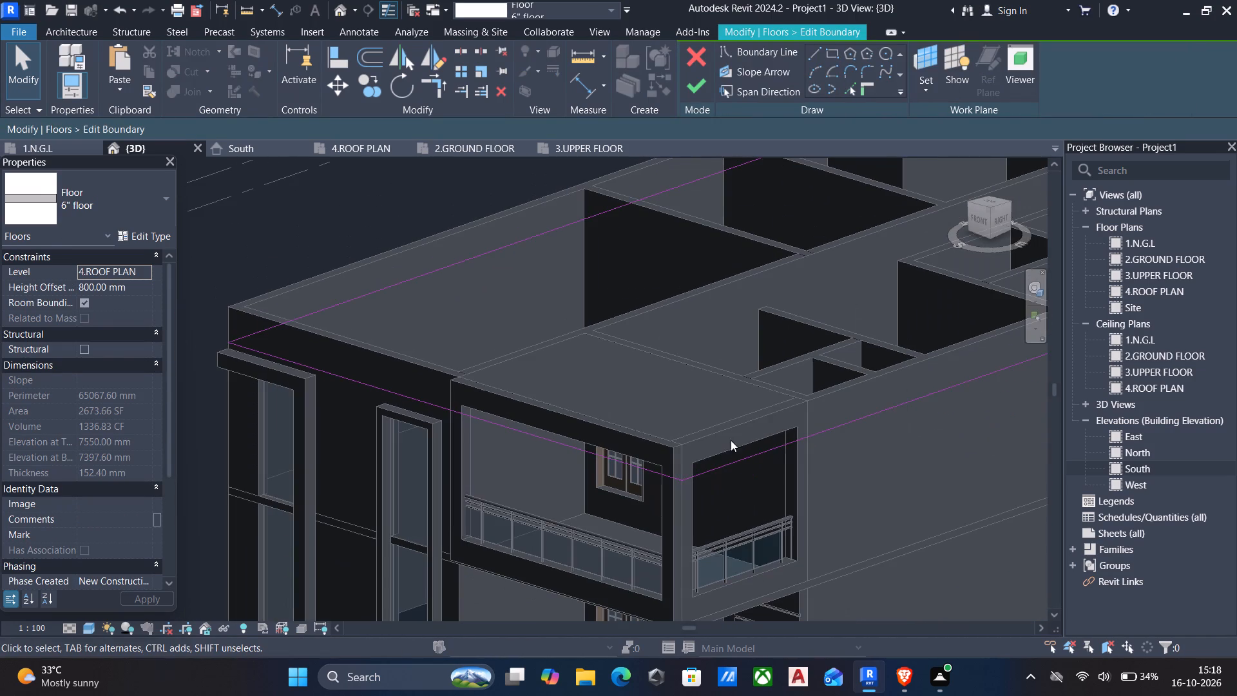
pyautogui.doubleClick(1155, 289)
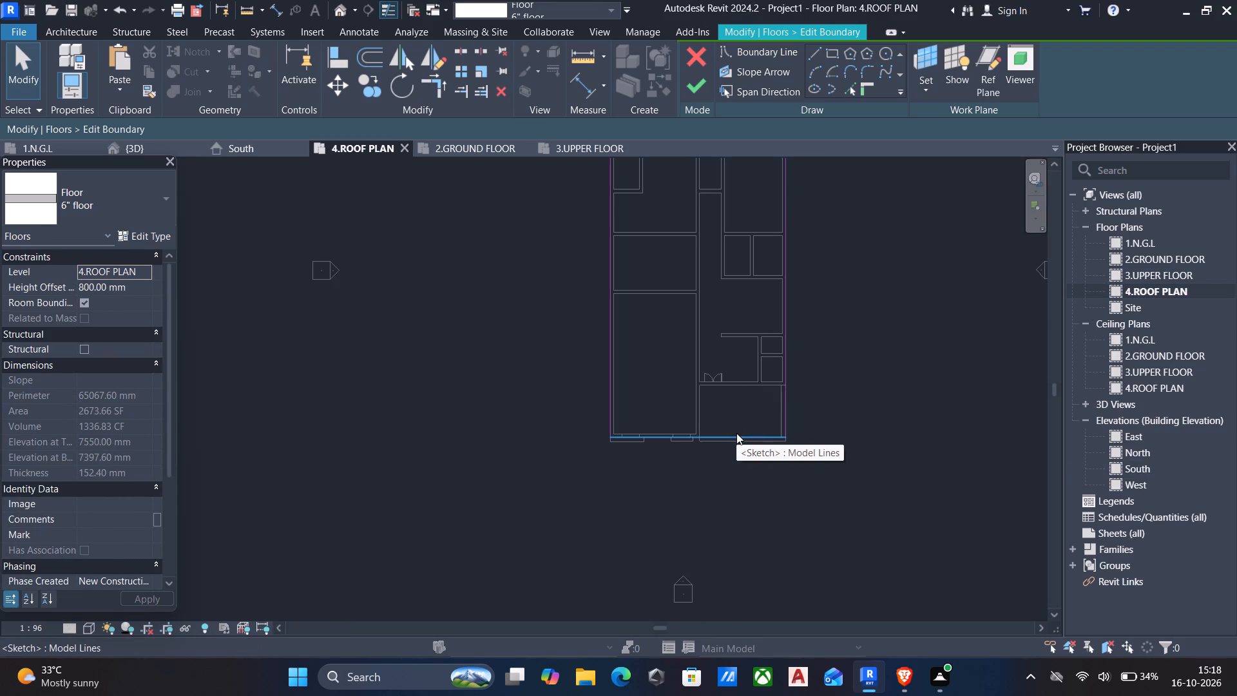
pyautogui.write('al')
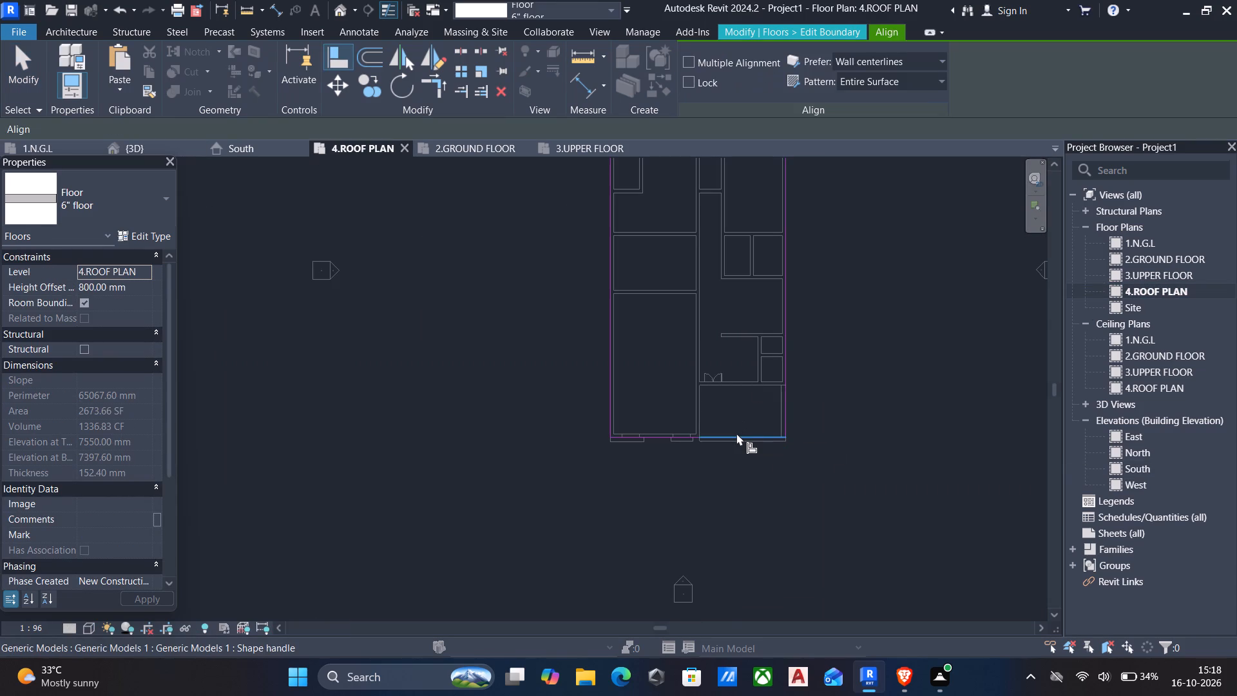
pyautogui.scroll(4, 730, 386)
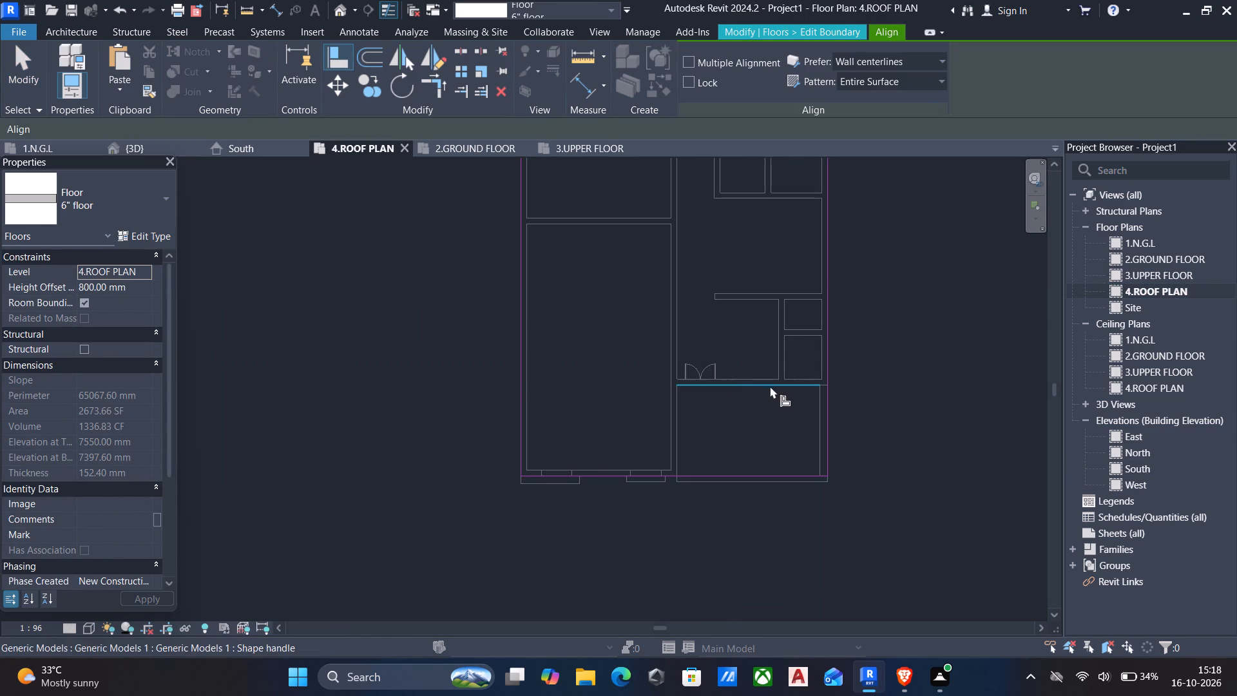
pyautogui.click(770, 385)
pyautogui.click(783, 481)
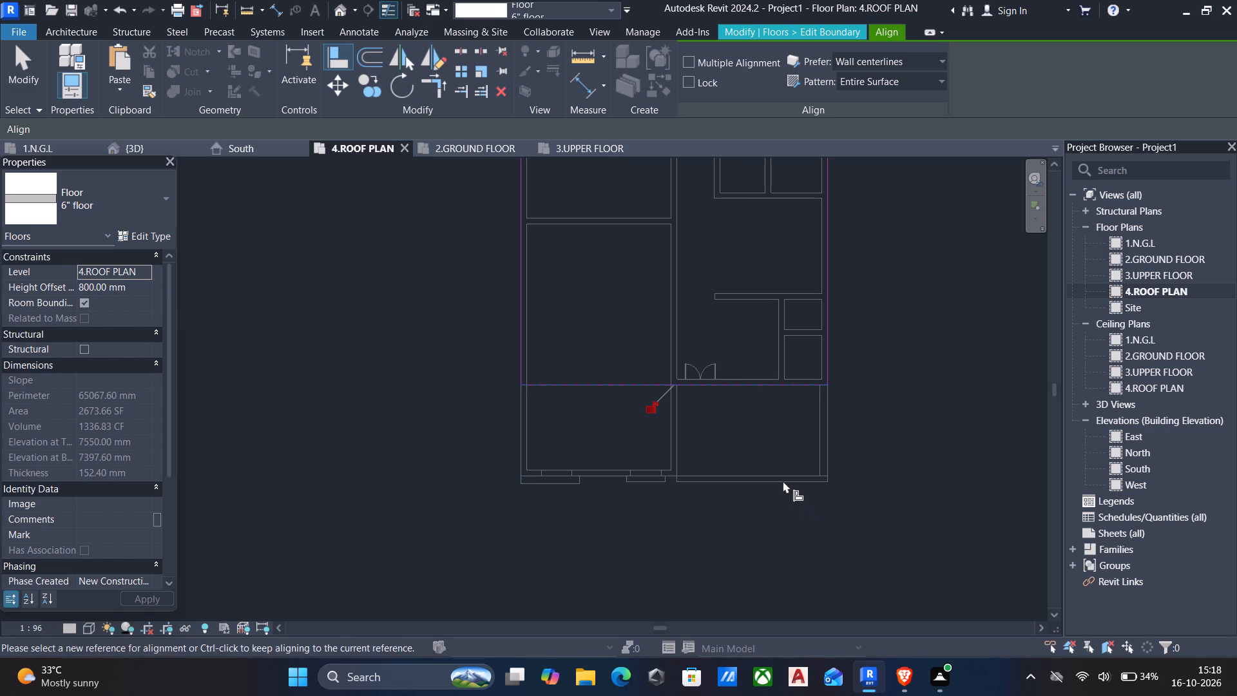
pyautogui.press('Escape')
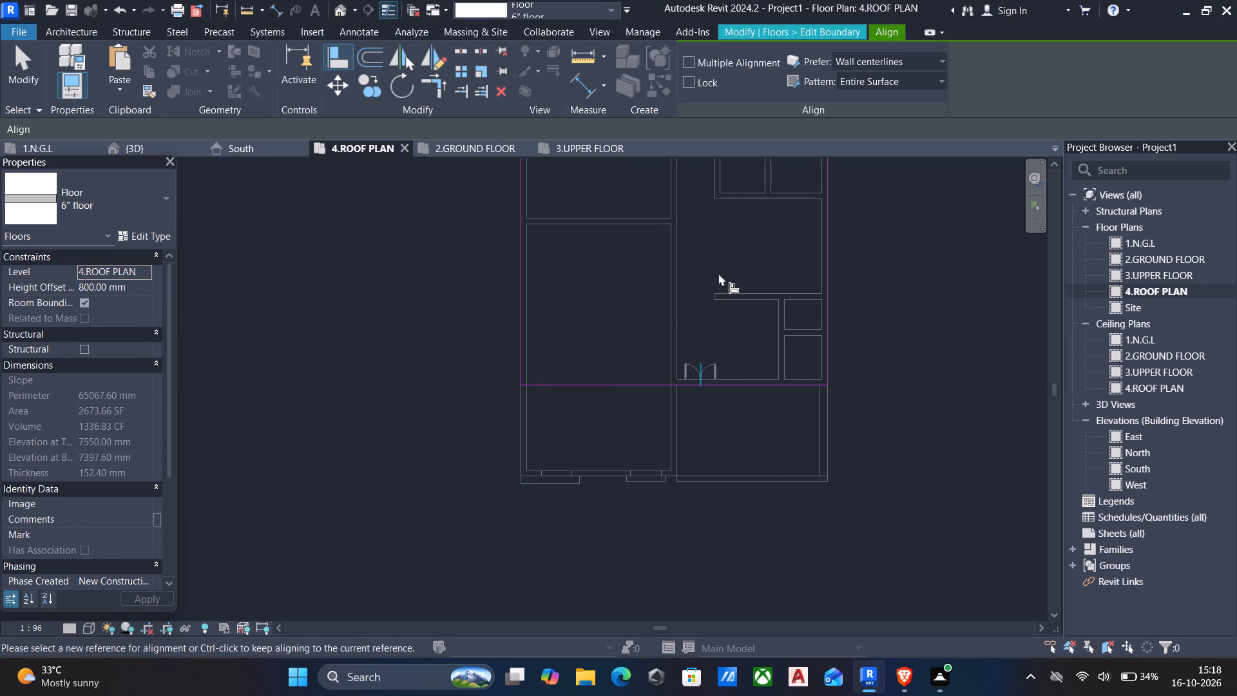
# Draw boundary lines around the front room beside the balcony, with about 6232 mm along the facade's outer face.
pyautogui.click(780, 33)
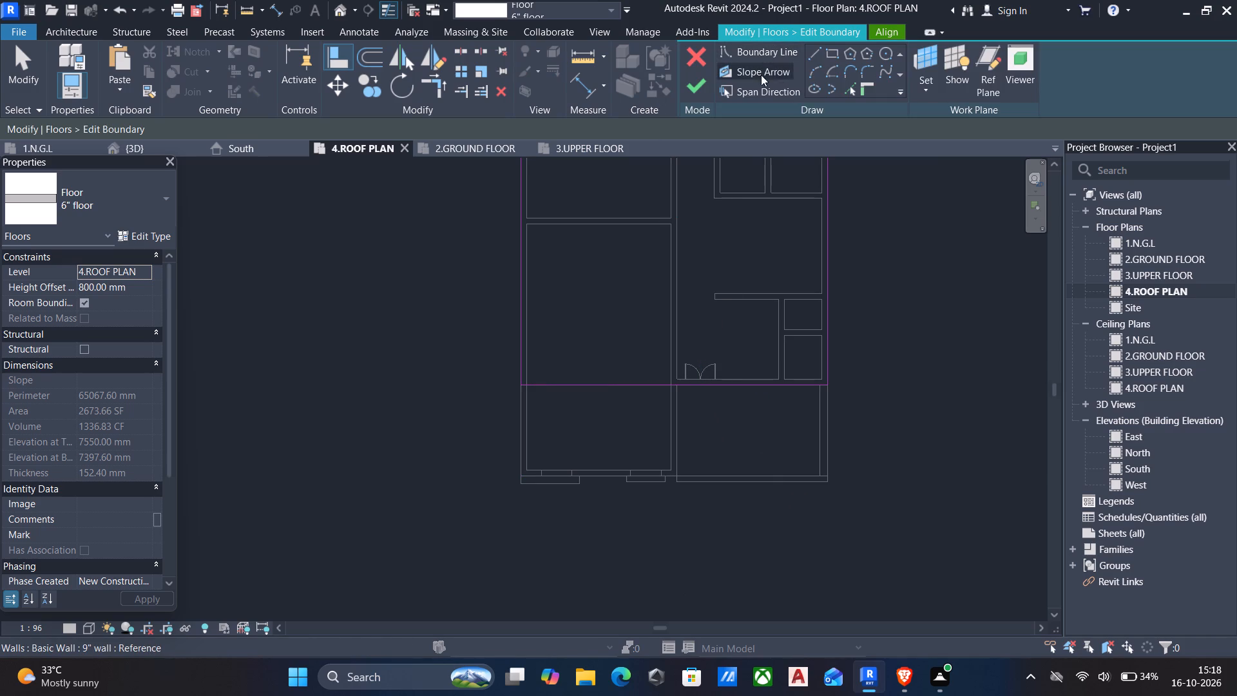
pyautogui.click(812, 59)
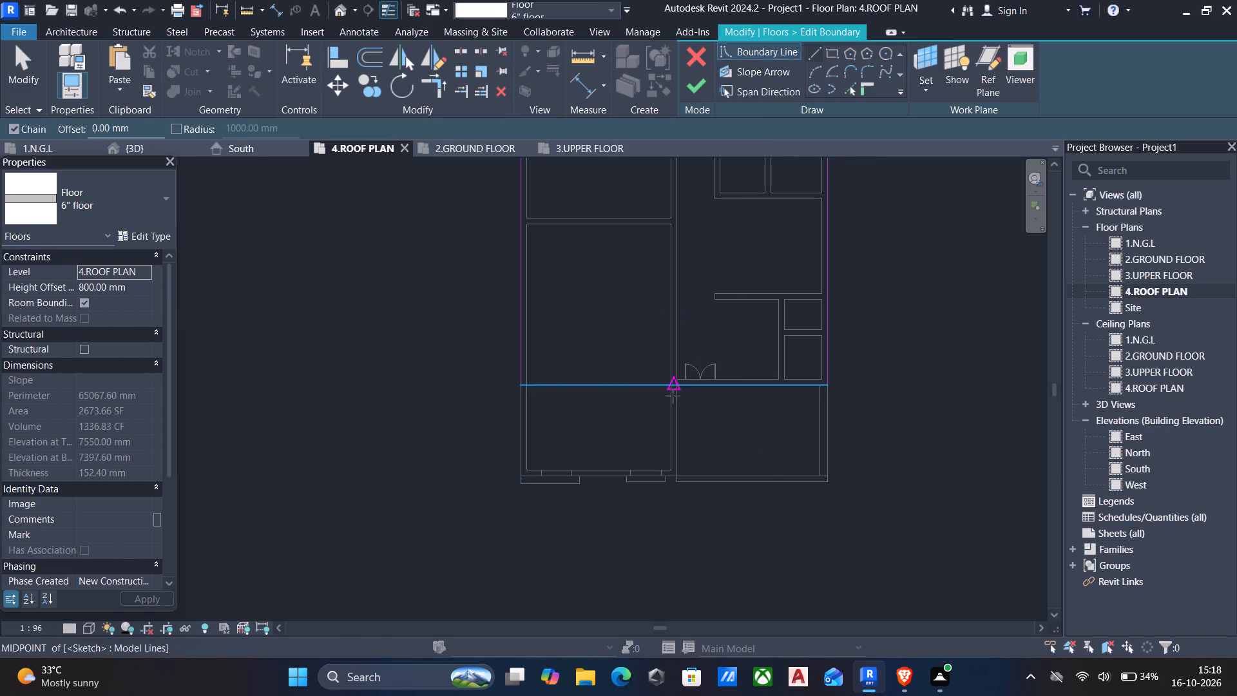
pyautogui.scroll(4, 656, 452)
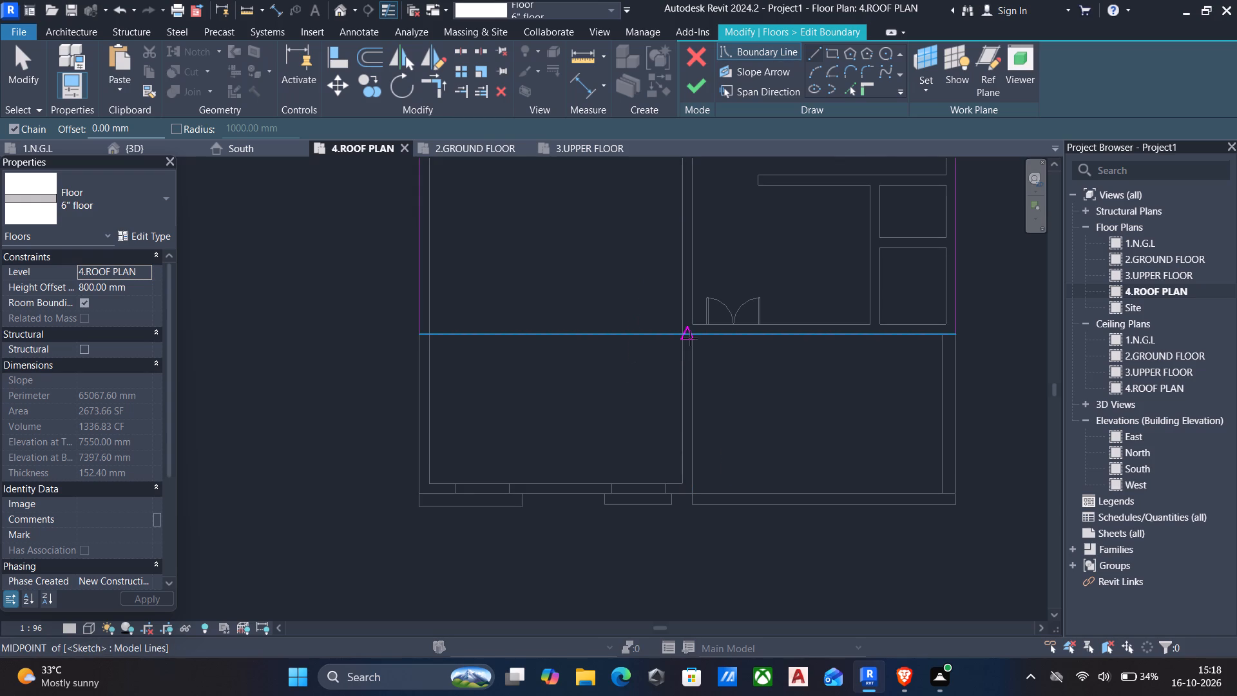
pyautogui.click(698, 333)
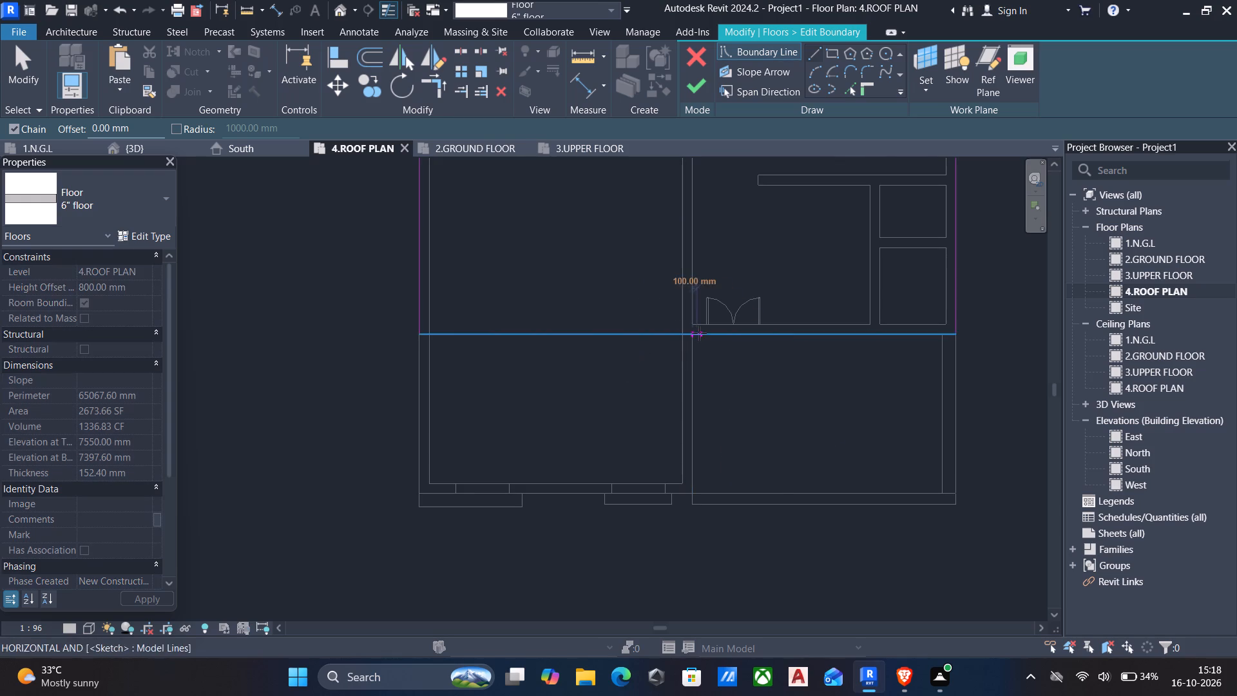
pyautogui.click(693, 499)
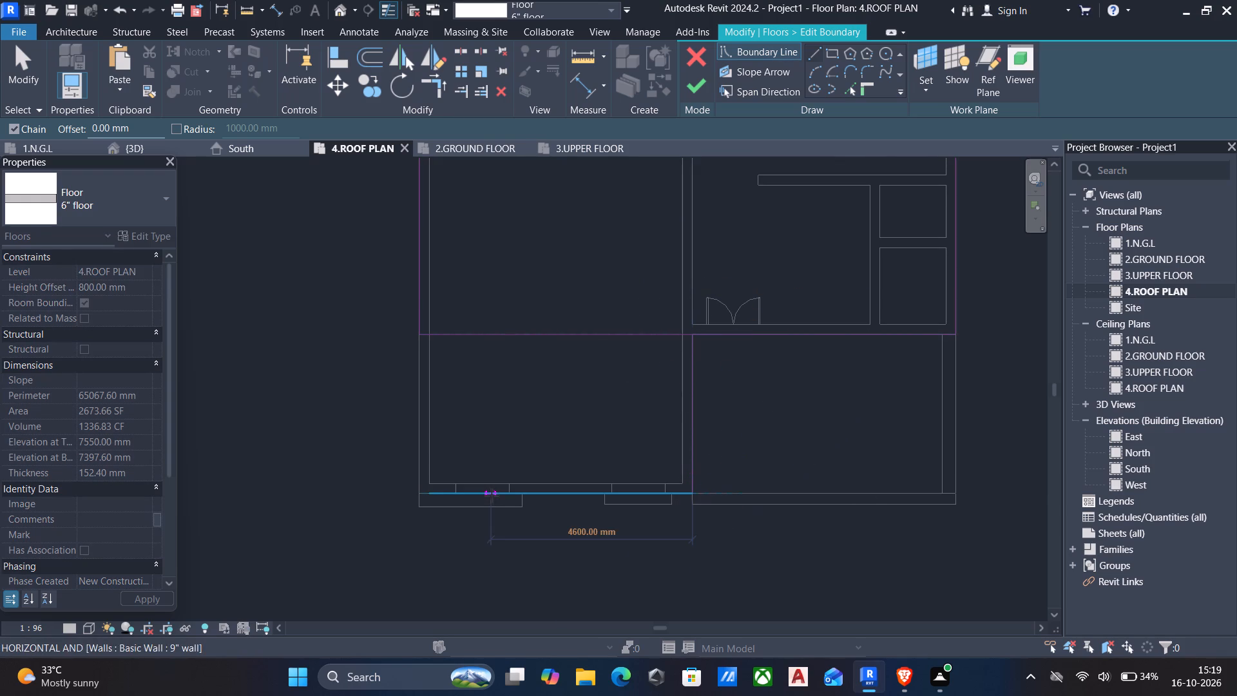
pyautogui.click(421, 496)
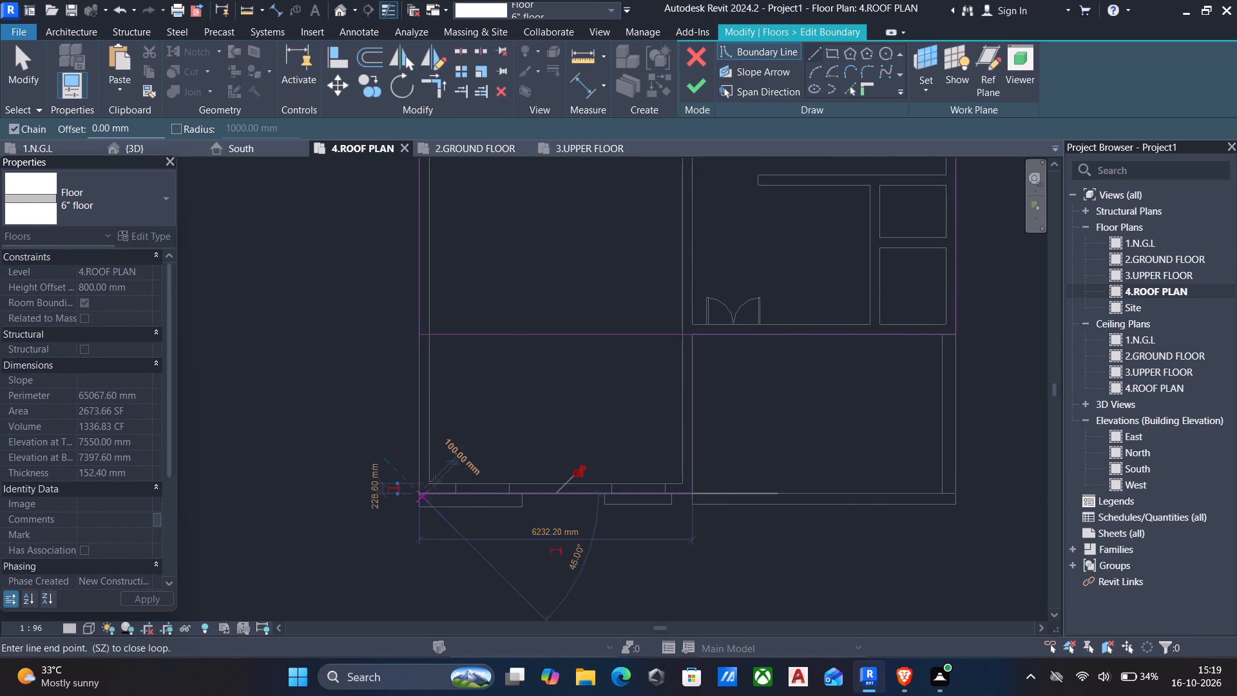
pyautogui.click(416, 334)
pyautogui.press('Escape')
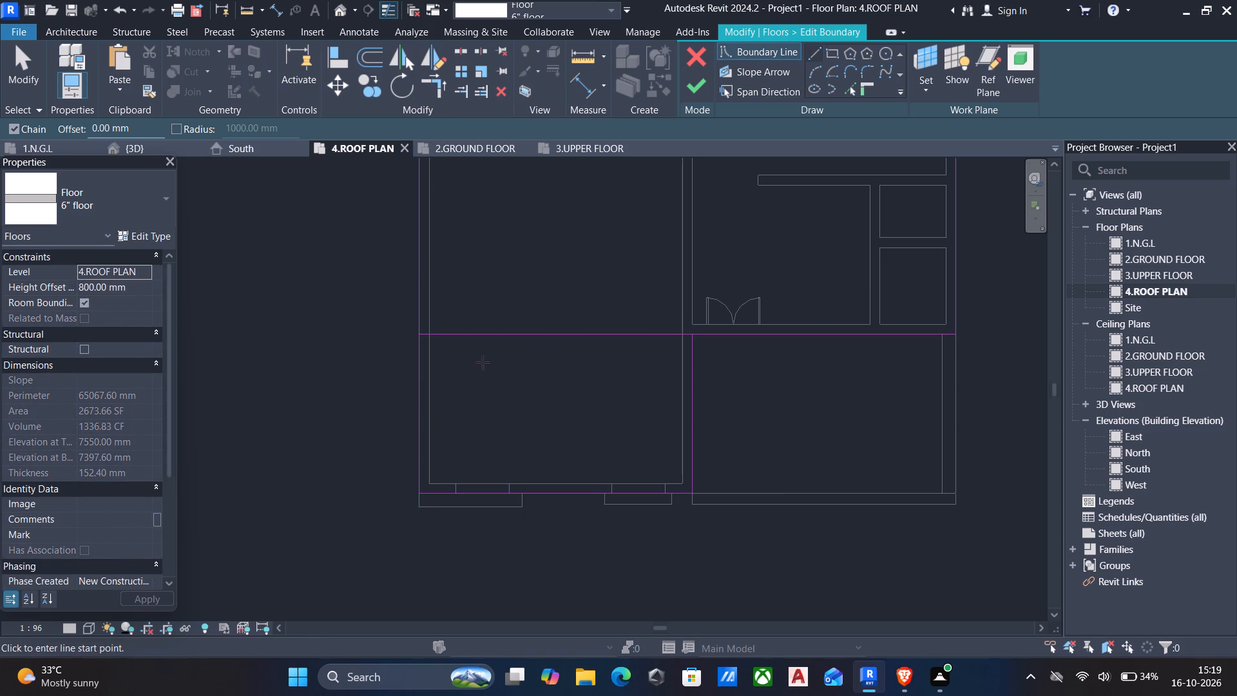
pyautogui.press('Escape')
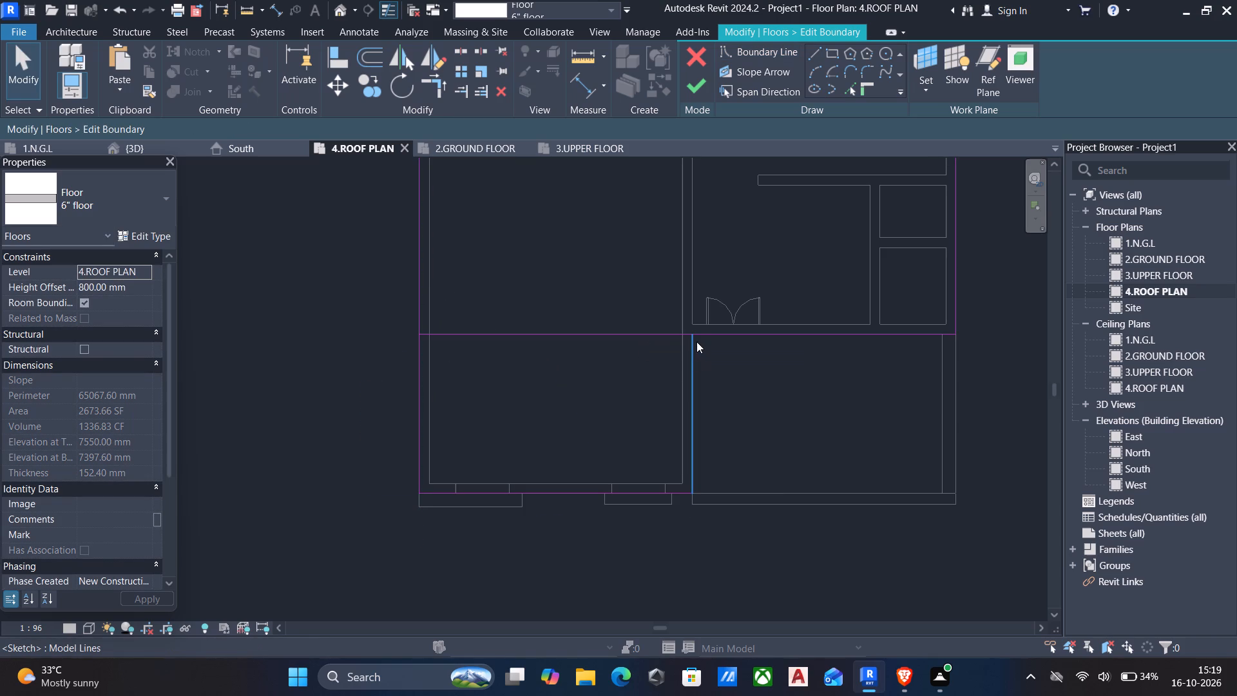
# Trim the boundary to an L-shaped notch around the balcony, finish the roof slab edit, and attach the walls to its bottom.
pyautogui.press('t')
pyautogui.press('r')
pyautogui.click(743, 337)
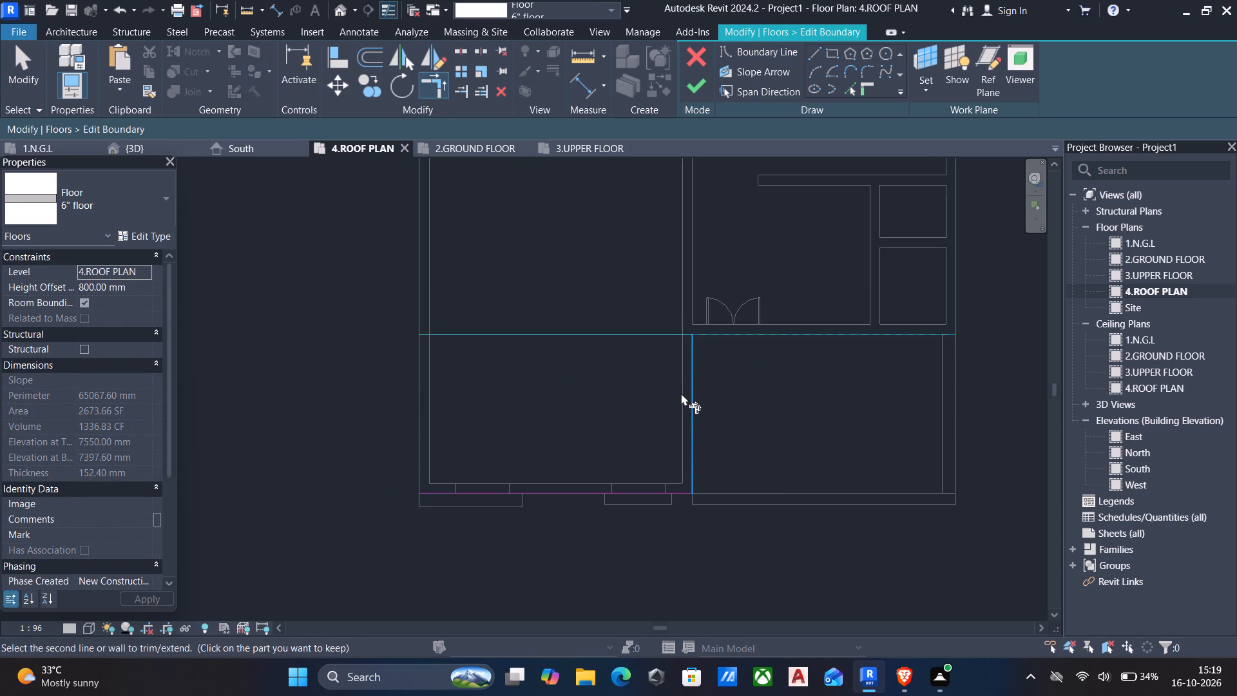
pyautogui.click(696, 396)
pyautogui.click(702, 83)
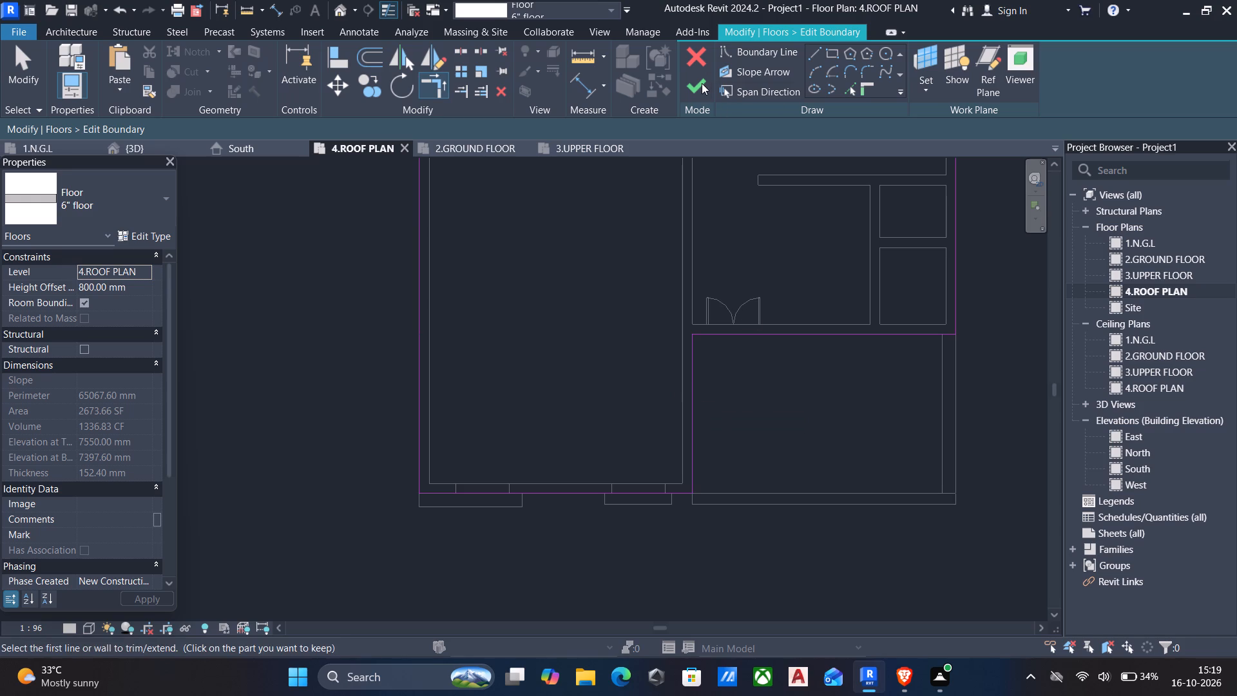
pyautogui.click(668, 353)
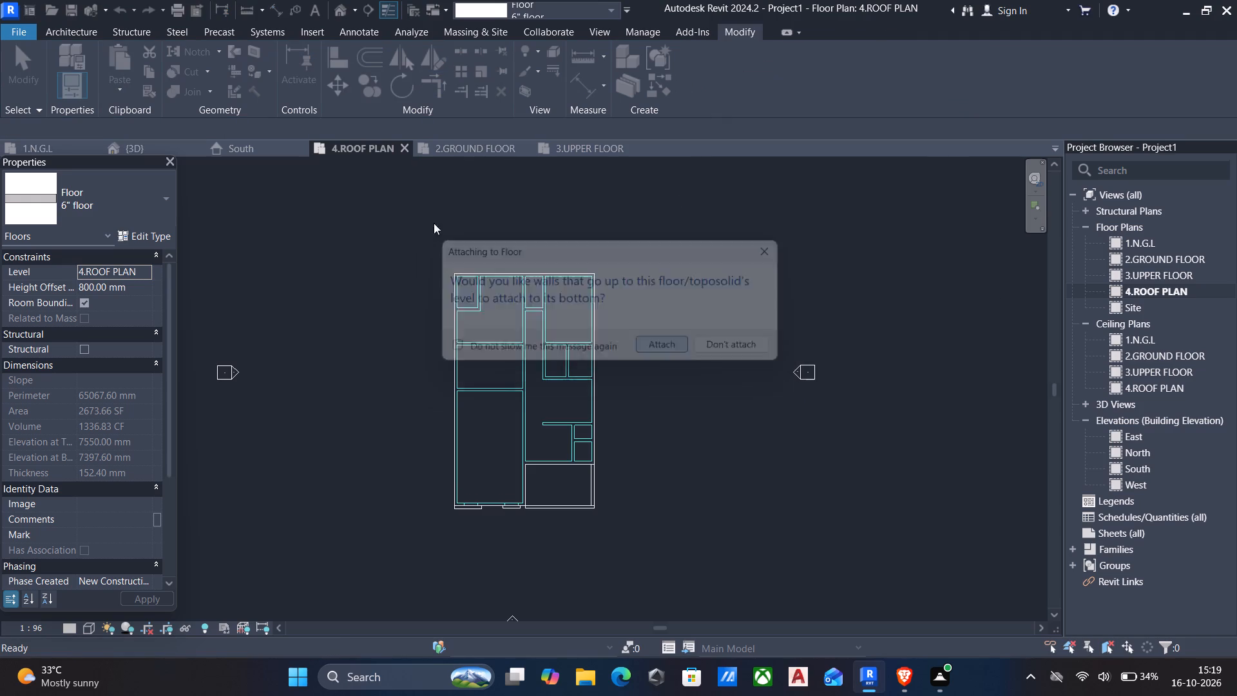
# In the 3D view, align the top of the roof slab with the top face of the balcony frame.
pyautogui.click(334, 10)
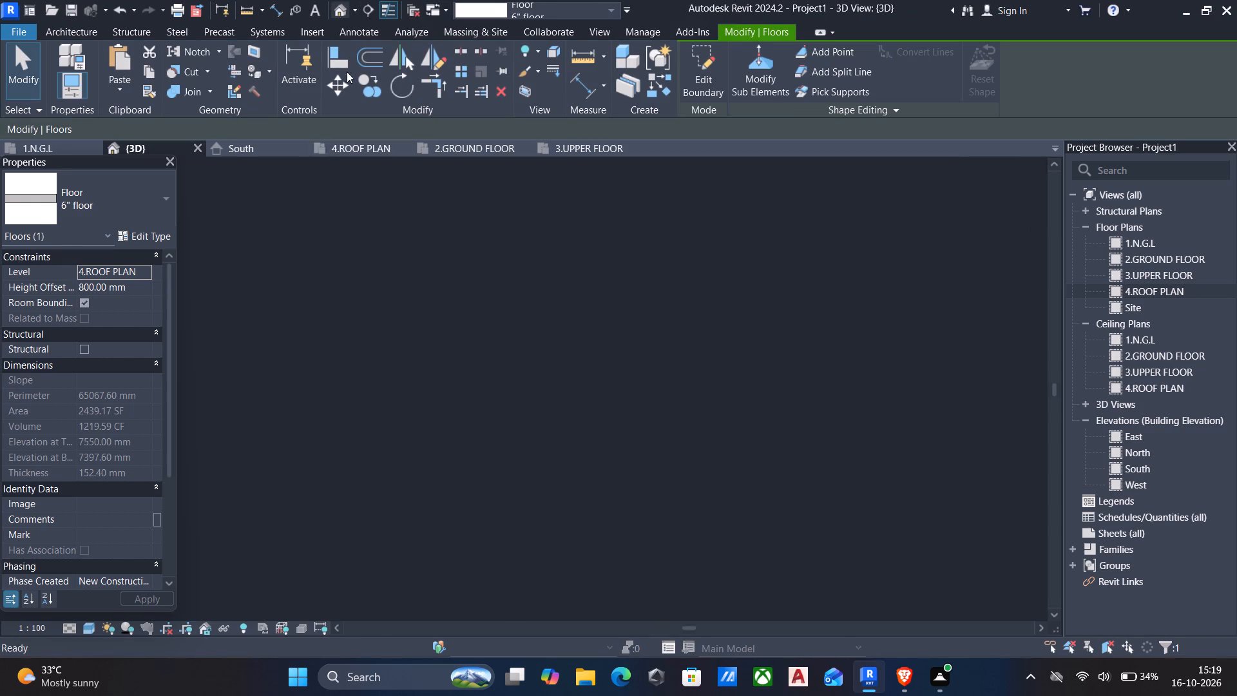
pyautogui.keyDown('shift'); pyautogui.moveTo(695, 490); pyautogui.dragTo(651, 458, button='middle'); pyautogui.keyUp('shift')
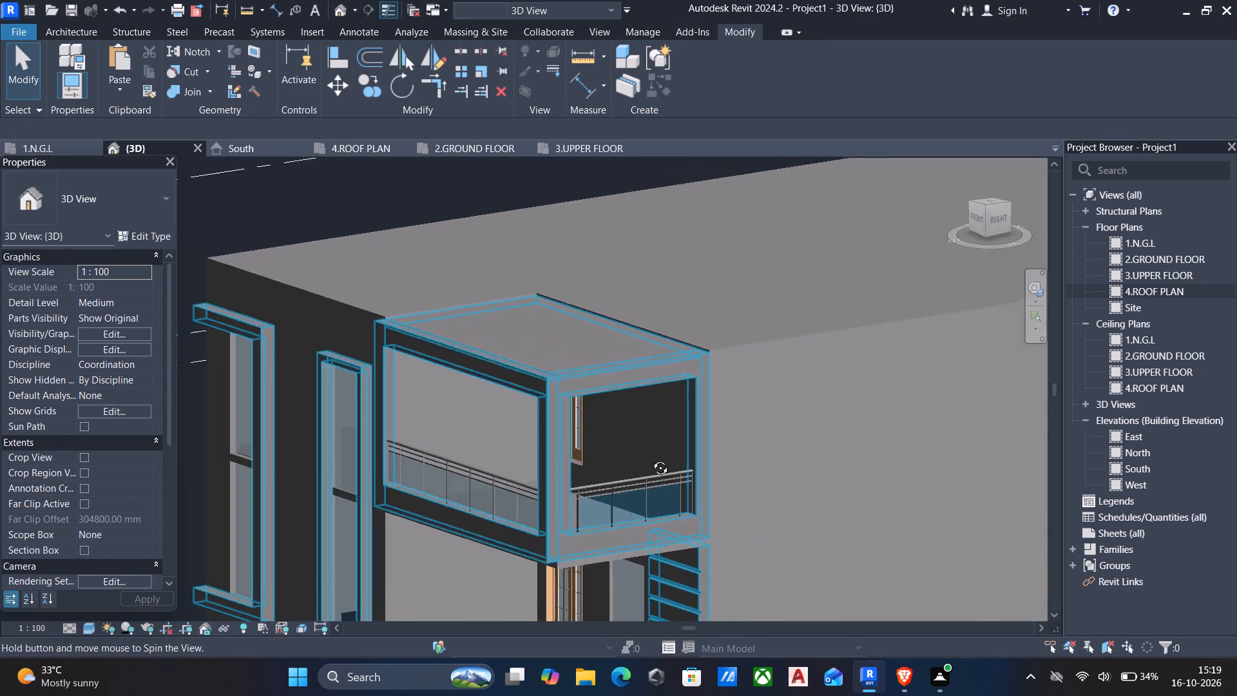
pyautogui.keyDown('shift'); pyautogui.moveTo(651, 458); pyautogui.dragTo(599, 378, button='middle'); pyautogui.keyUp('shift')
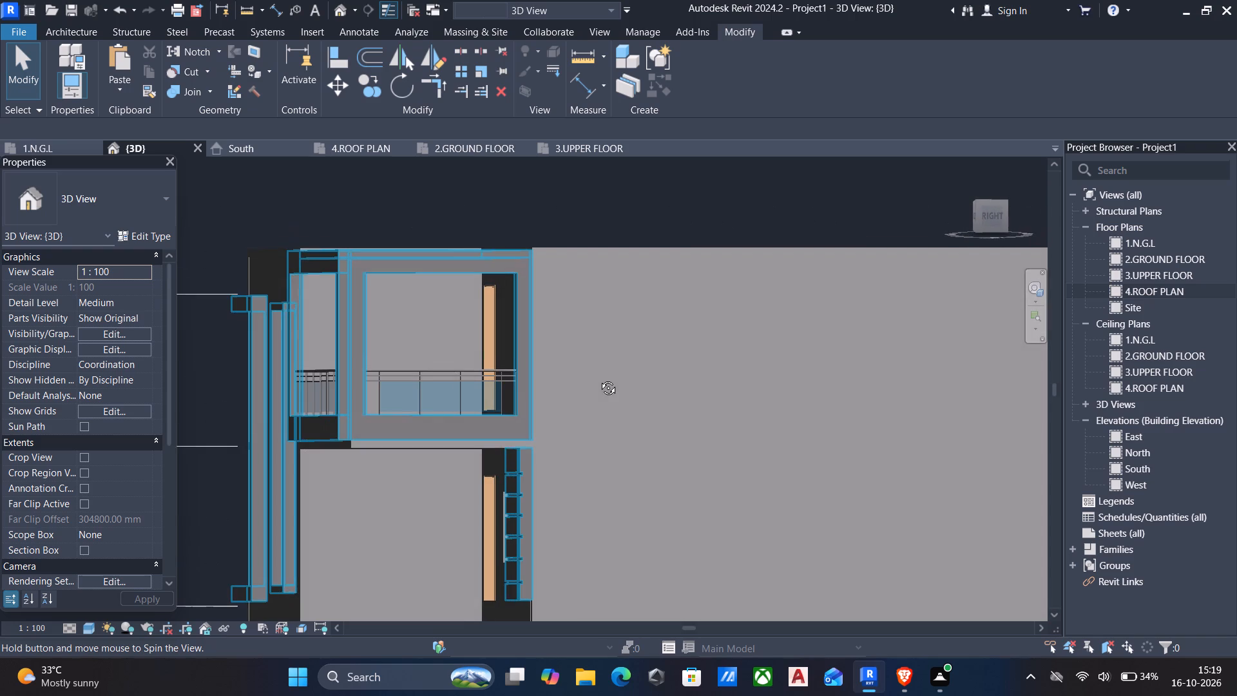
pyautogui.keyDown('shift'); pyautogui.moveTo(599, 378); pyautogui.dragTo(617, 425, button='middle'); pyautogui.keyUp('shift')
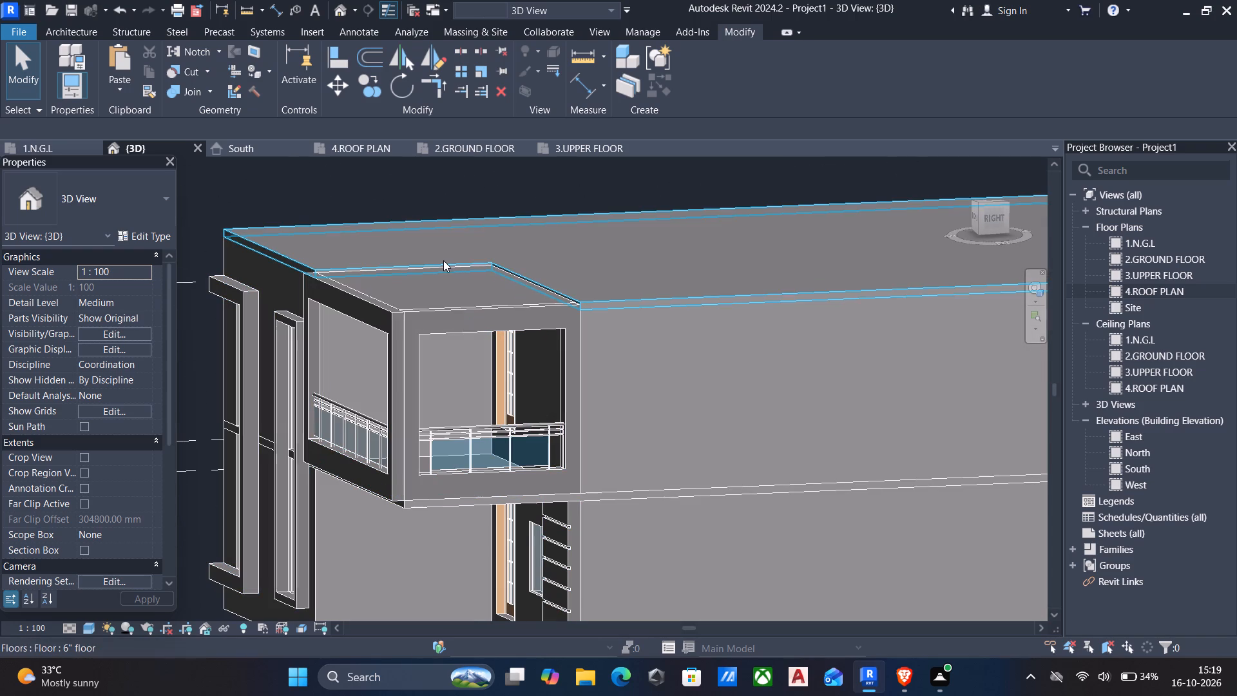
pyautogui.press('a')
pyautogui.press('l')
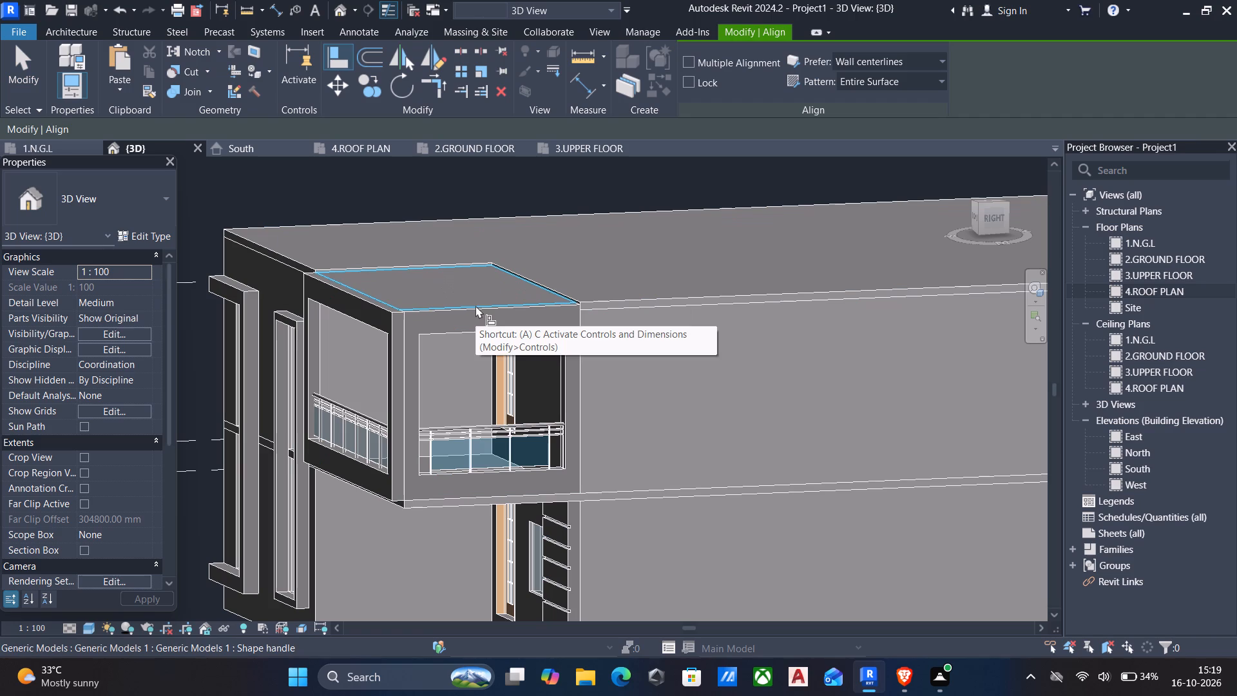
pyautogui.click(475, 305)
pyautogui.click(338, 262)
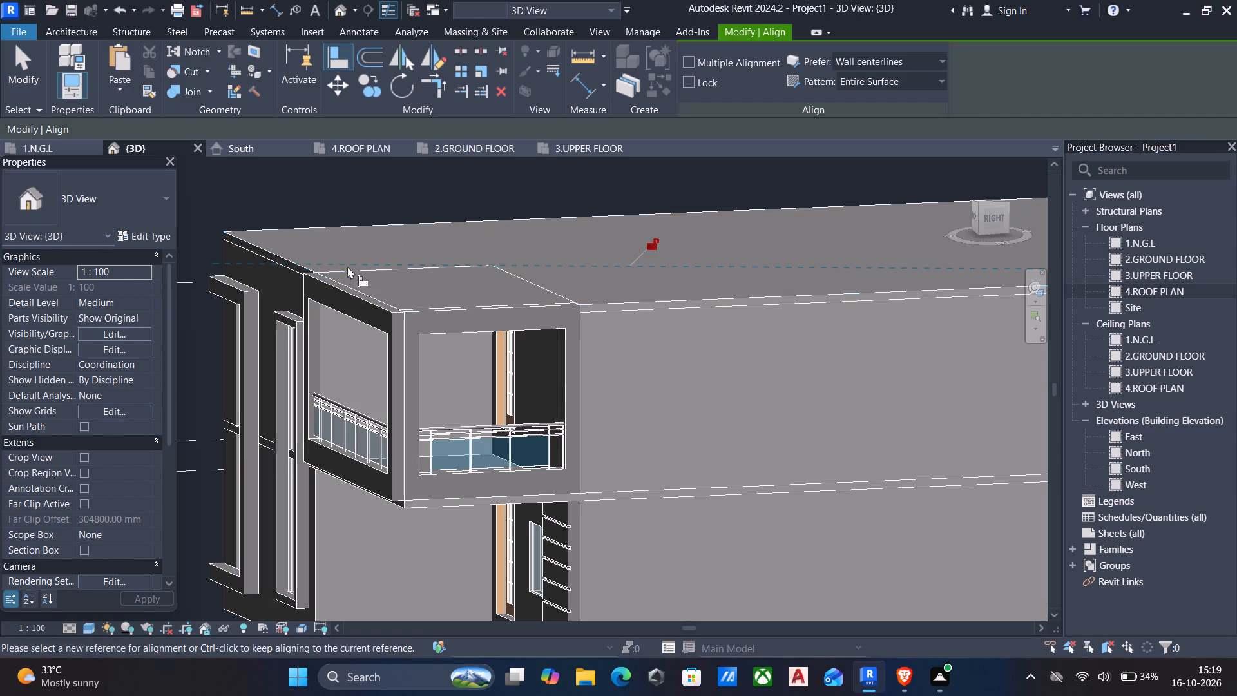
pyautogui.press('Escape')
pyautogui.scroll(-3, 459, 371)
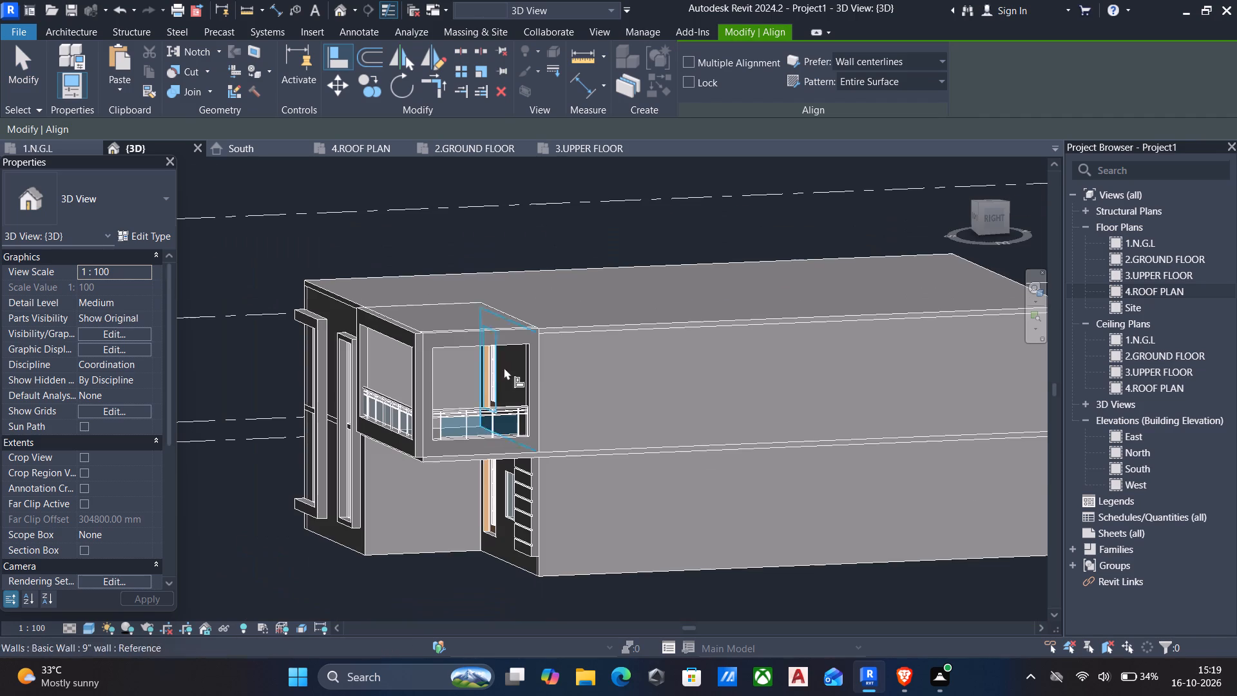
pyautogui.keyDown('shift'); pyautogui.scroll(-4, 602, 363); pyautogui.keyUp('shift')
pyautogui.keyDown('shift'); pyautogui.moveTo(581, 380); pyautogui.dragTo(675, 359, button='middle'); pyautogui.keyUp('shift')
pyautogui.scroll(-1, 675, 359)
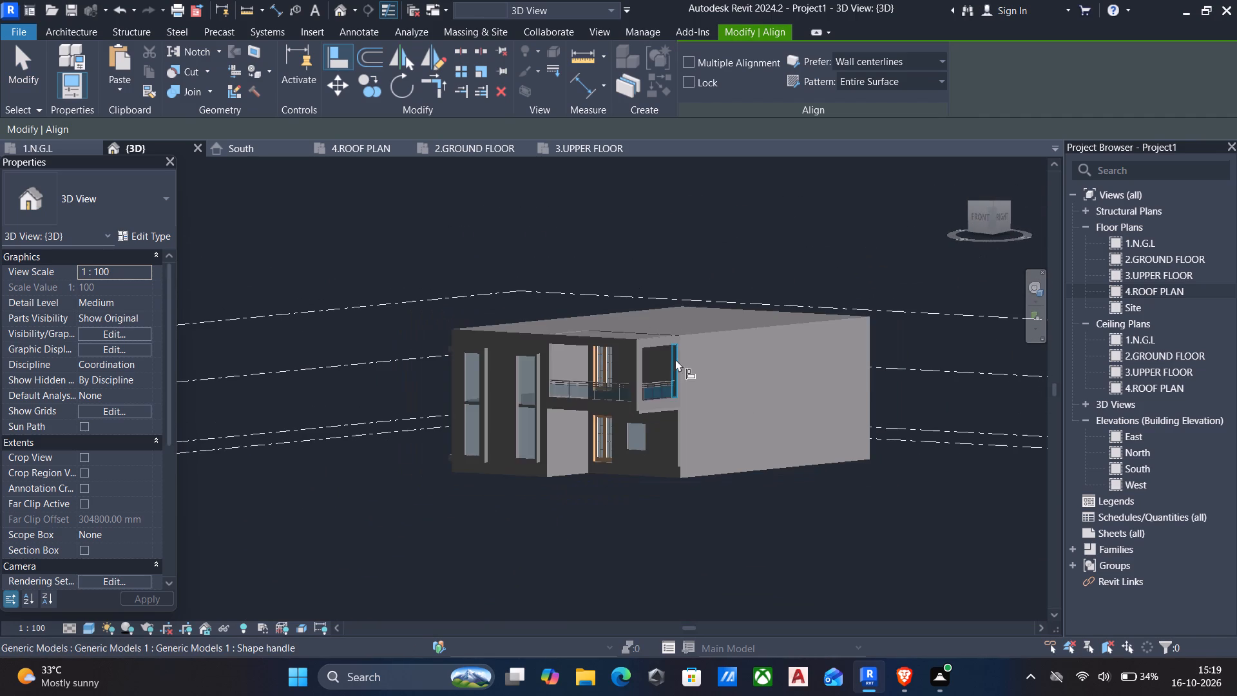
pyautogui.scroll(-1, 684, 440)
pyautogui.press('Escape')
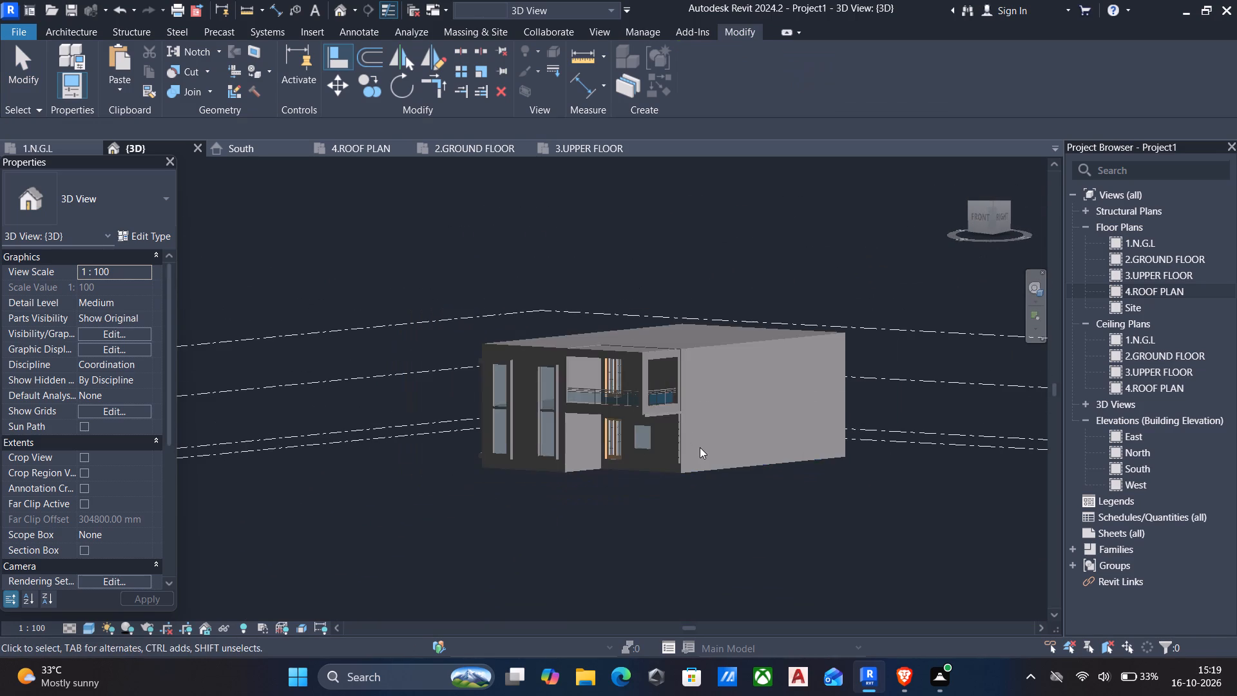
# Examine the roof slab's fit around the balcony frame from the front, side and above in 3D.
pyautogui.keyDown('shift'); pyautogui.moveTo(700, 447); pyautogui.dragTo(604, 498, button='middle'); pyautogui.keyUp('shift')
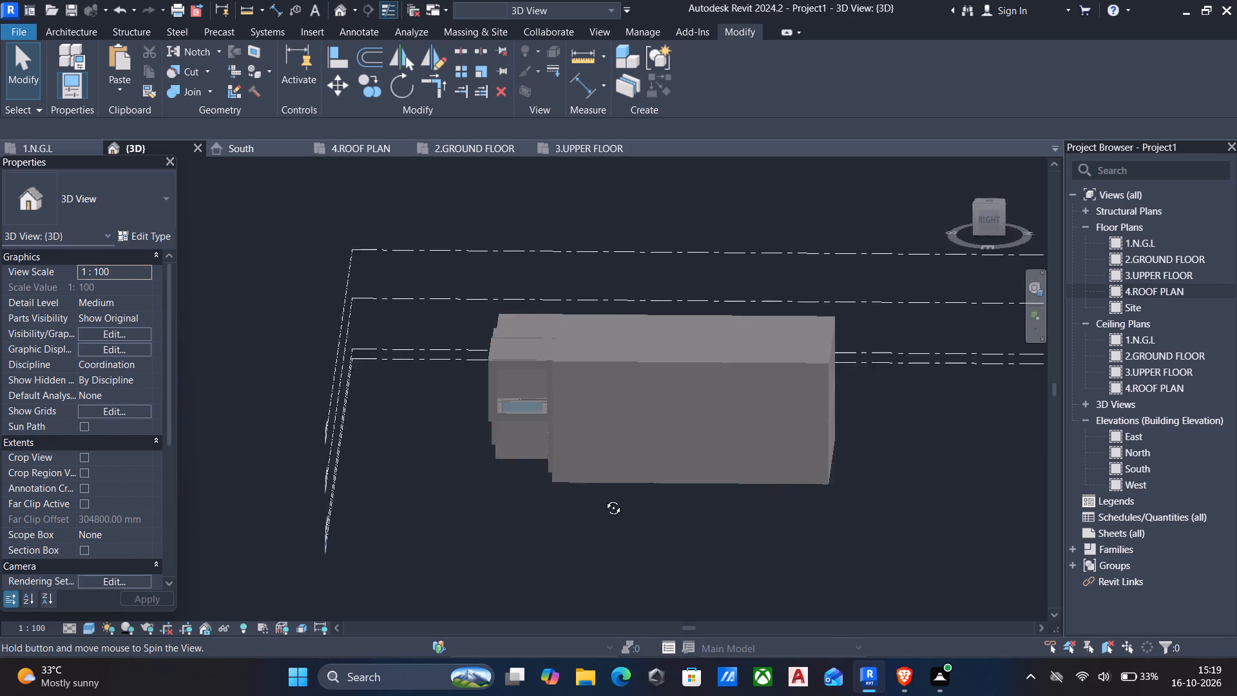
pyautogui.keyDown('shift'); pyautogui.moveTo(604, 498); pyautogui.dragTo(762, 532, button='middle'); pyautogui.keyUp('shift')
pyautogui.scroll(10, 726, 418)
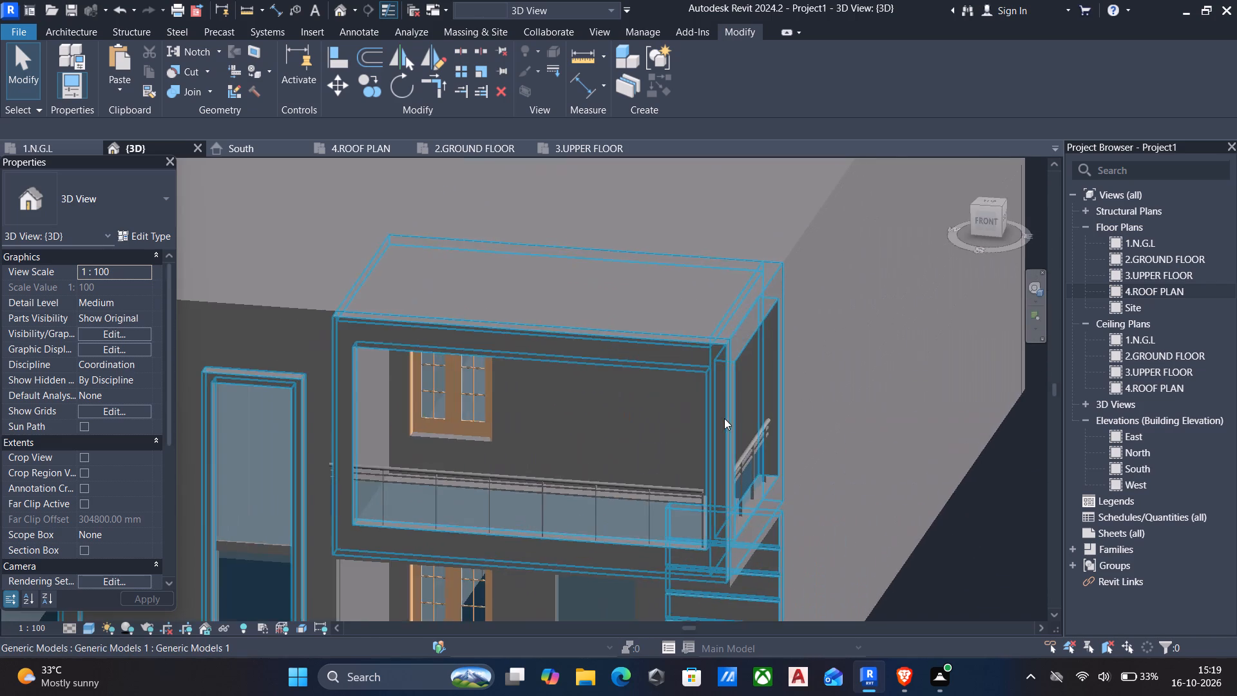
pyautogui.scroll(4, 751, 224)
pyautogui.scroll(-12, 723, 271)
pyautogui.keyDown('shift'); pyautogui.moveTo(751, 387); pyautogui.dragTo(745, 386, button='middle'); pyautogui.keyUp('shift')
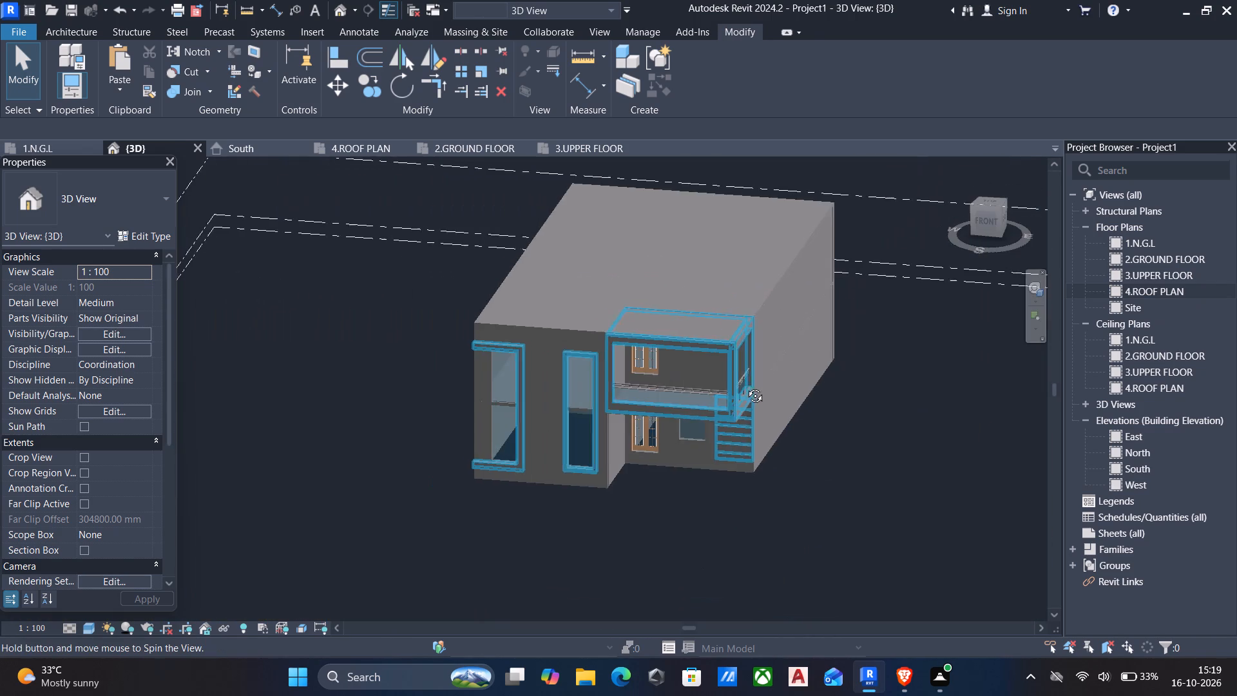
pyautogui.keyDown('shift'); pyautogui.moveTo(745, 386); pyautogui.dragTo(602, 325, button='middle'); pyautogui.keyUp('shift')
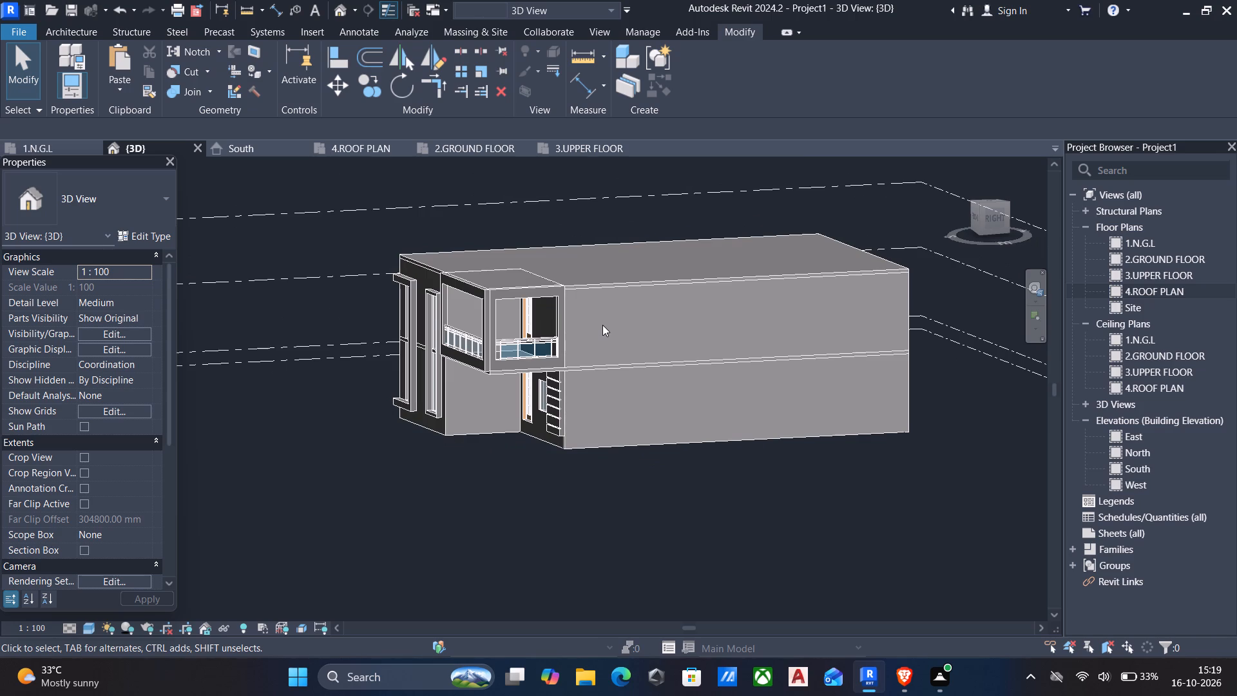
pyautogui.moveTo(593, 339); pyautogui.dragTo(604, 454, button='middle')
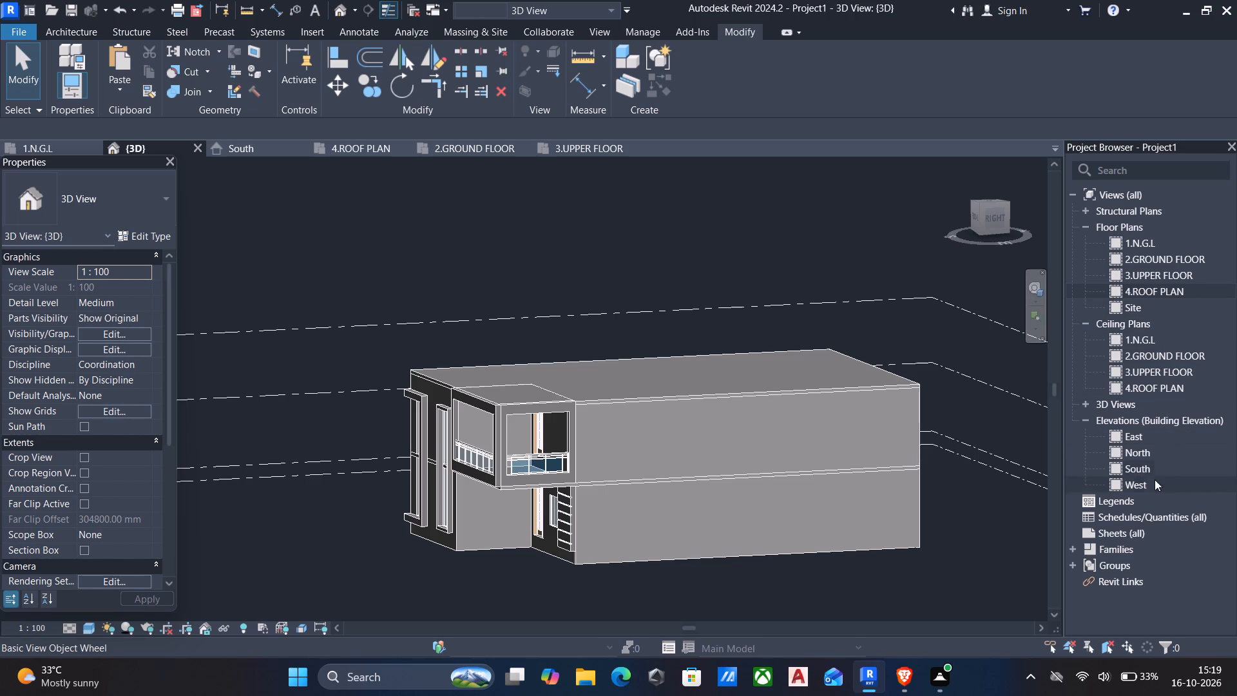
# In the South elevation, nudge the 4.ROOF PLAN level up three times and undo back to an elevation of 6950 mm.
pyautogui.doubleClick(1174, 473)
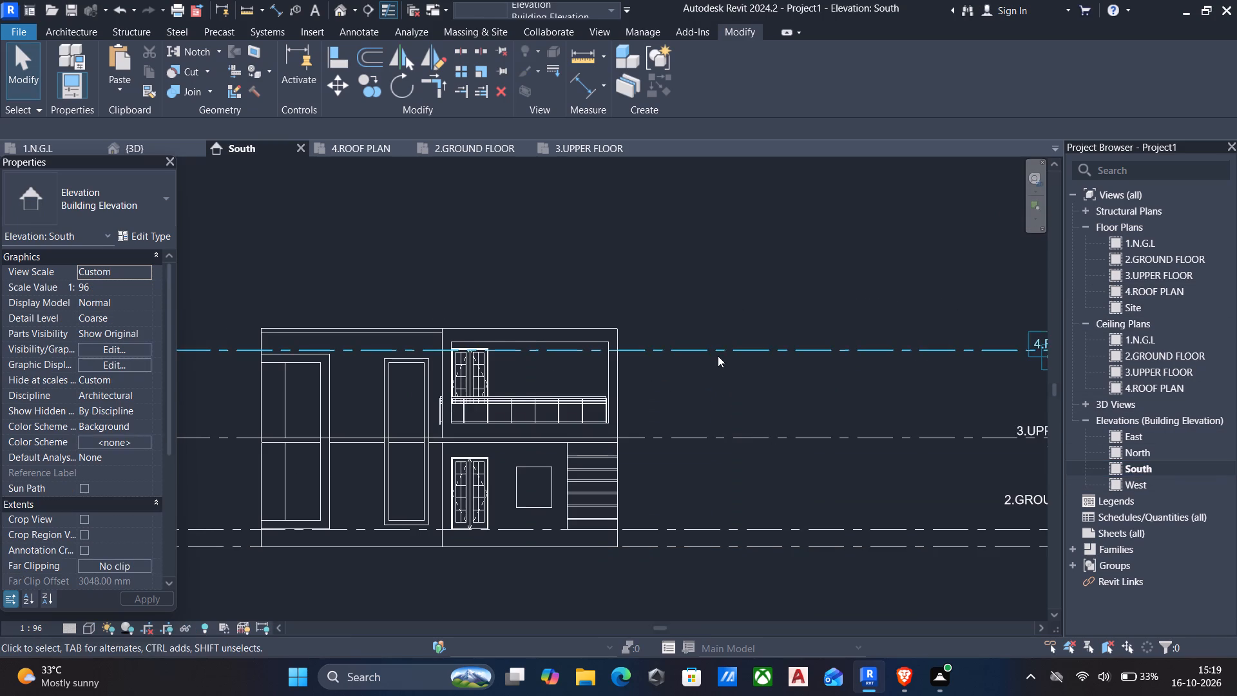
pyautogui.click(716, 353)
pyautogui.scroll(-2, 635, 385)
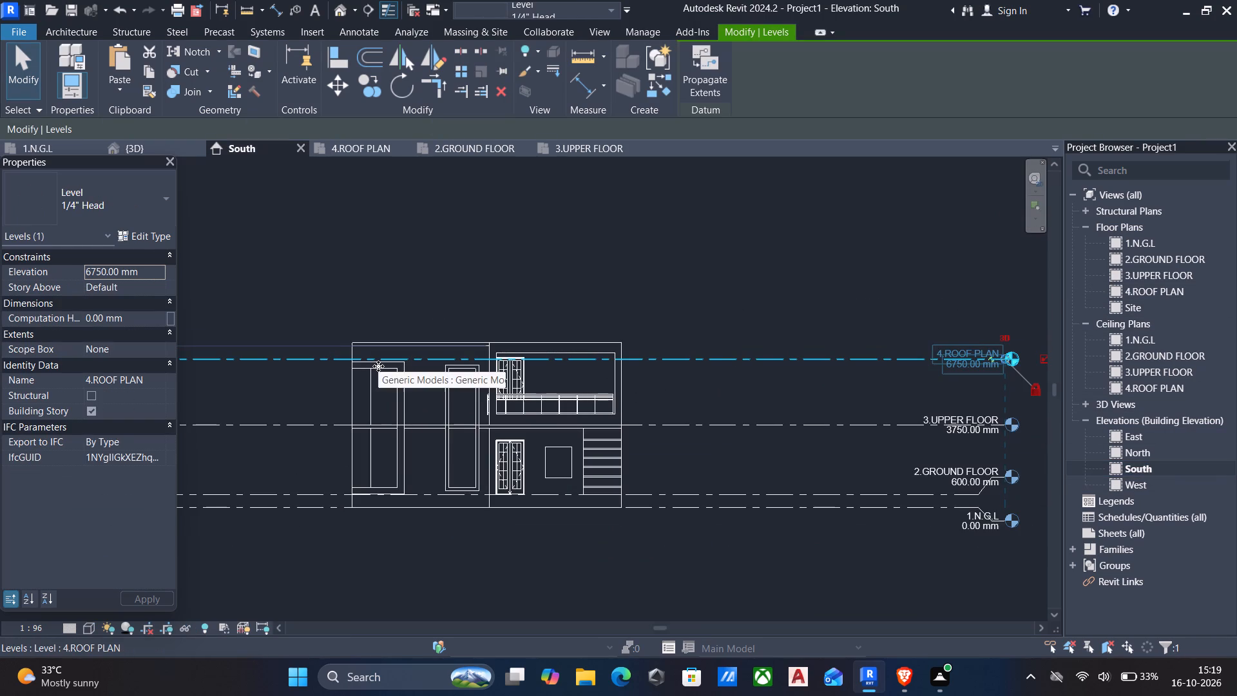
pyautogui.press('Up')
pyautogui.press('Up')
pyautogui.press('Up')
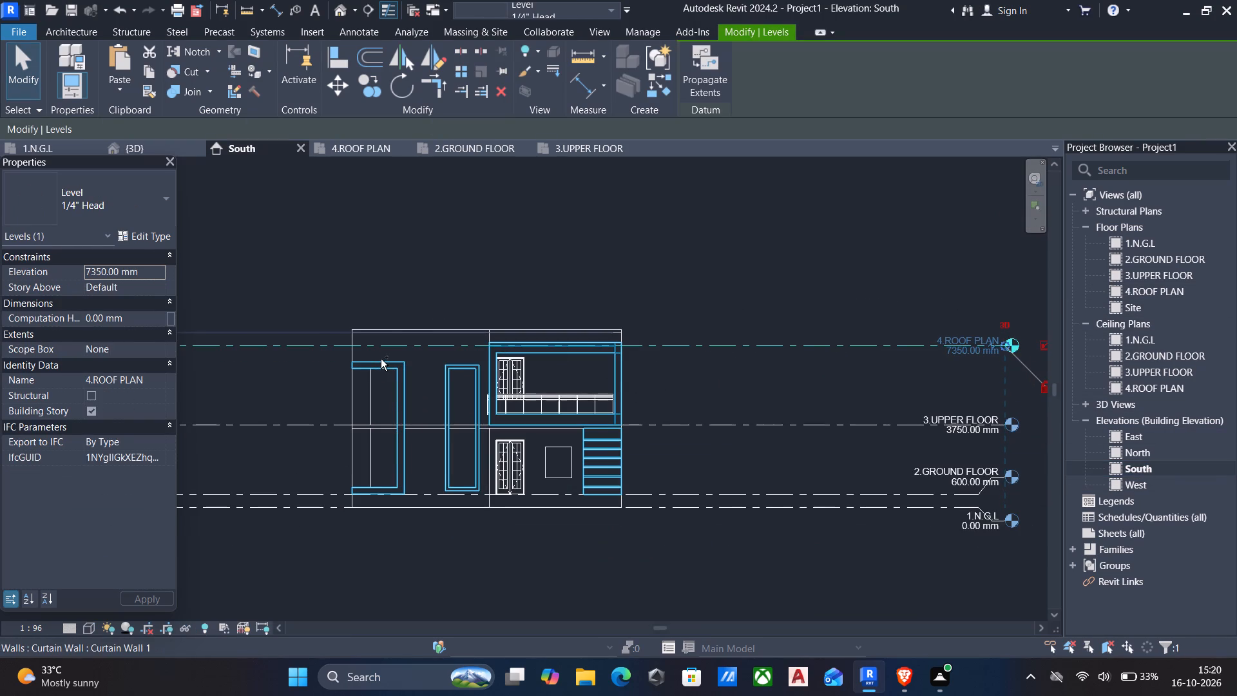
pyautogui.hotkey('ctrl', 'z')
pyautogui.hotkey('ctrl', 'z')
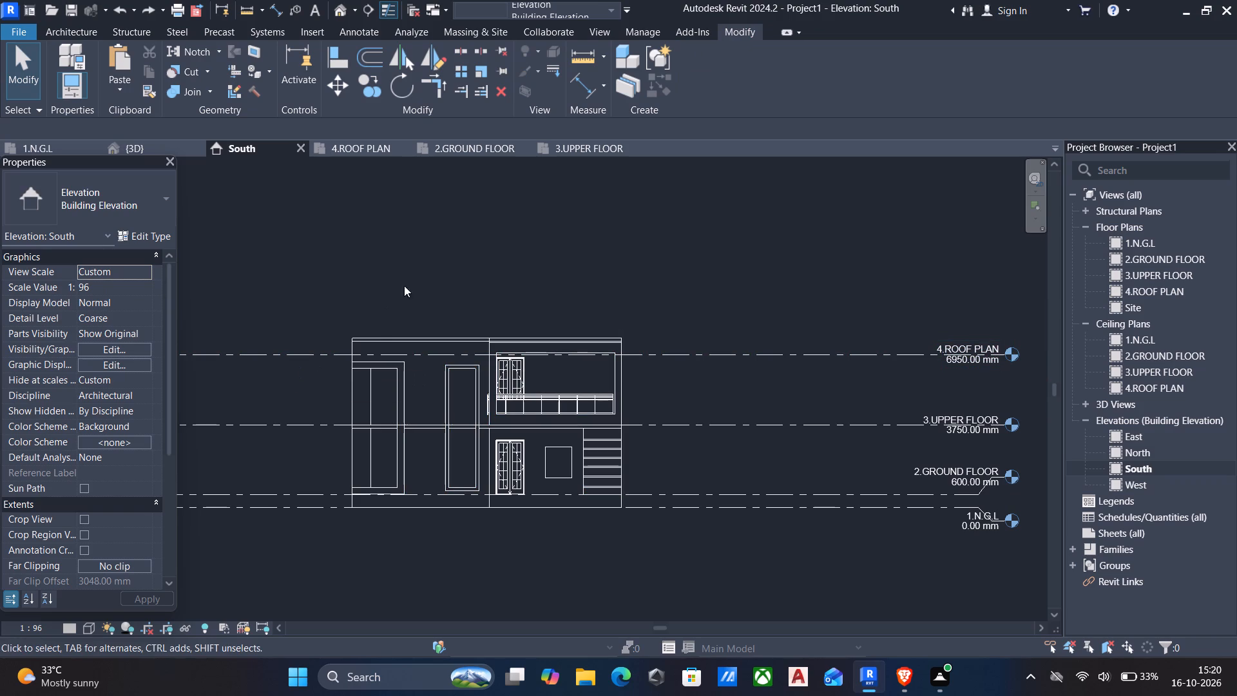
# Create a similar level at 7650 mm near the roof slab's top, from the facade's outer edge to the existing level heads.
pyautogui.click(787, 352)
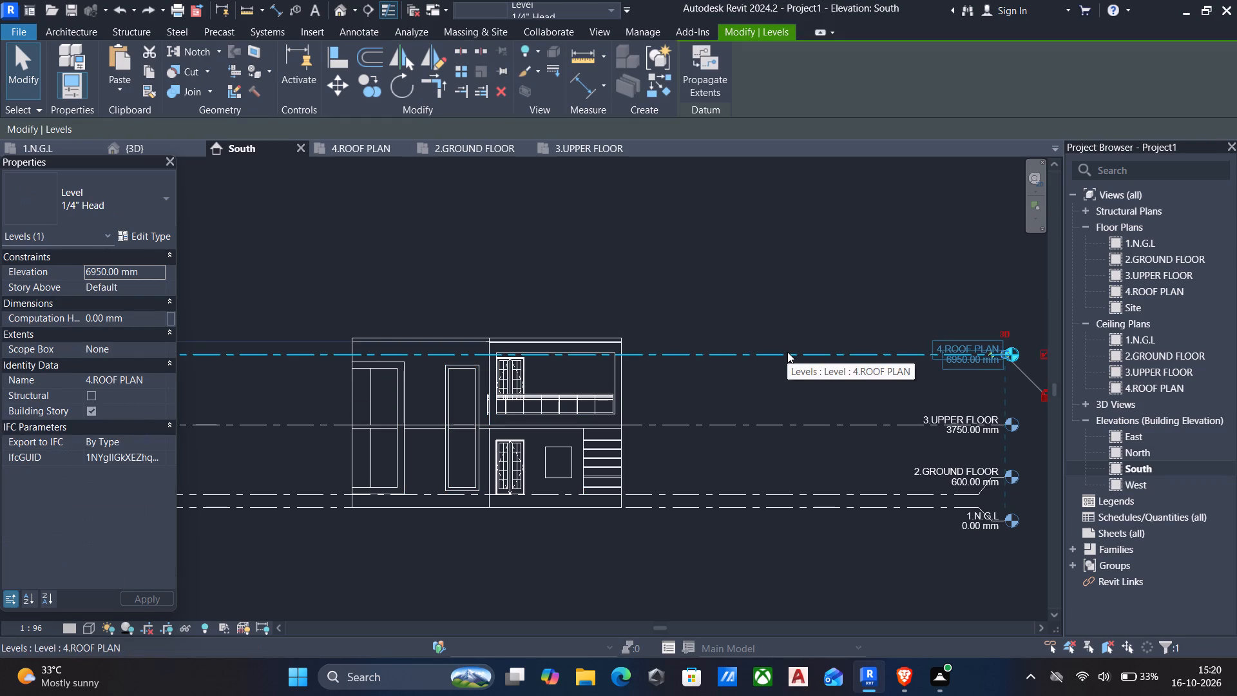
pyautogui.write('cs')
pyautogui.scroll(4, 634, 346)
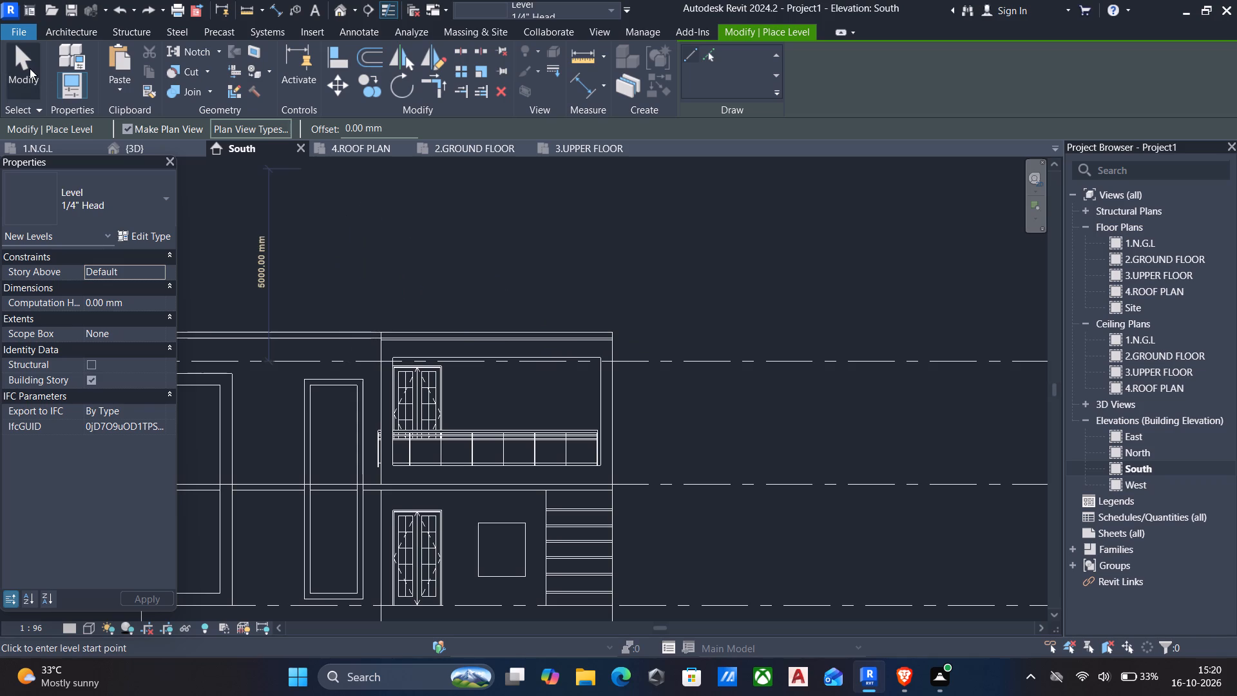
pyautogui.scroll(1, 448, 355)
pyautogui.moveTo(448, 355); pyautogui.dragTo(490, 361, button='middle')
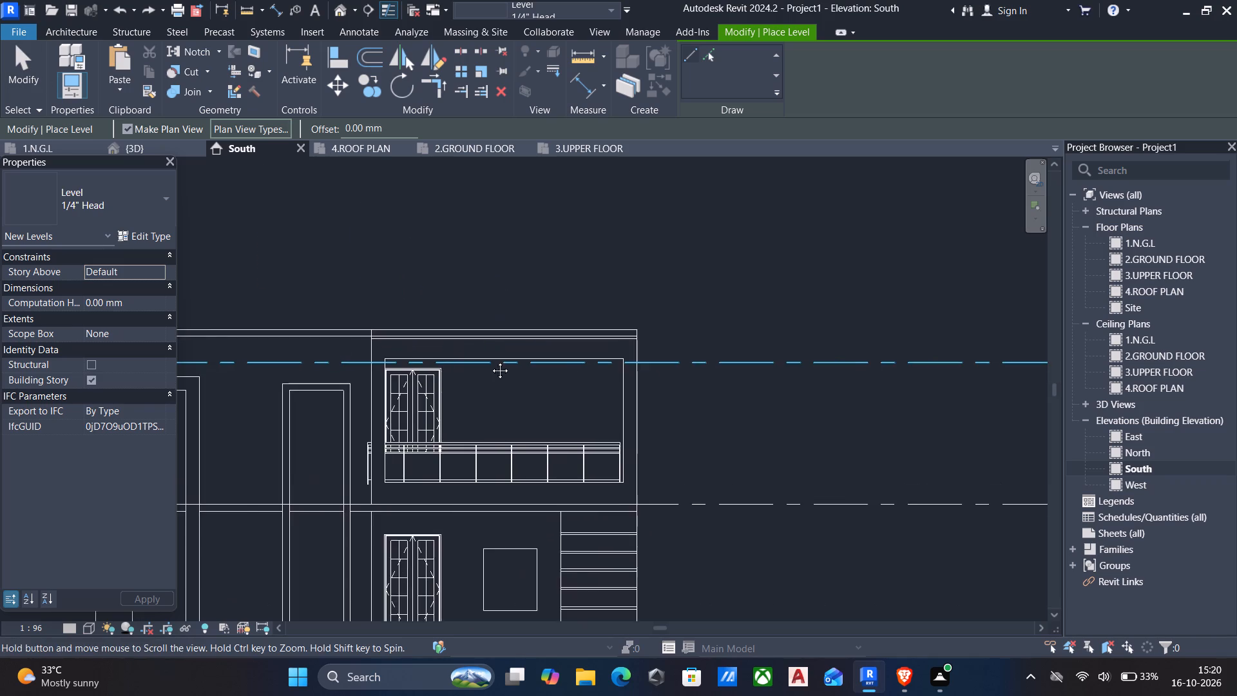
pyautogui.moveTo(490, 361); pyautogui.dragTo(713, 398, button='middle')
pyautogui.scroll(-3, 718, 402)
pyautogui.scroll(3, 436, 396)
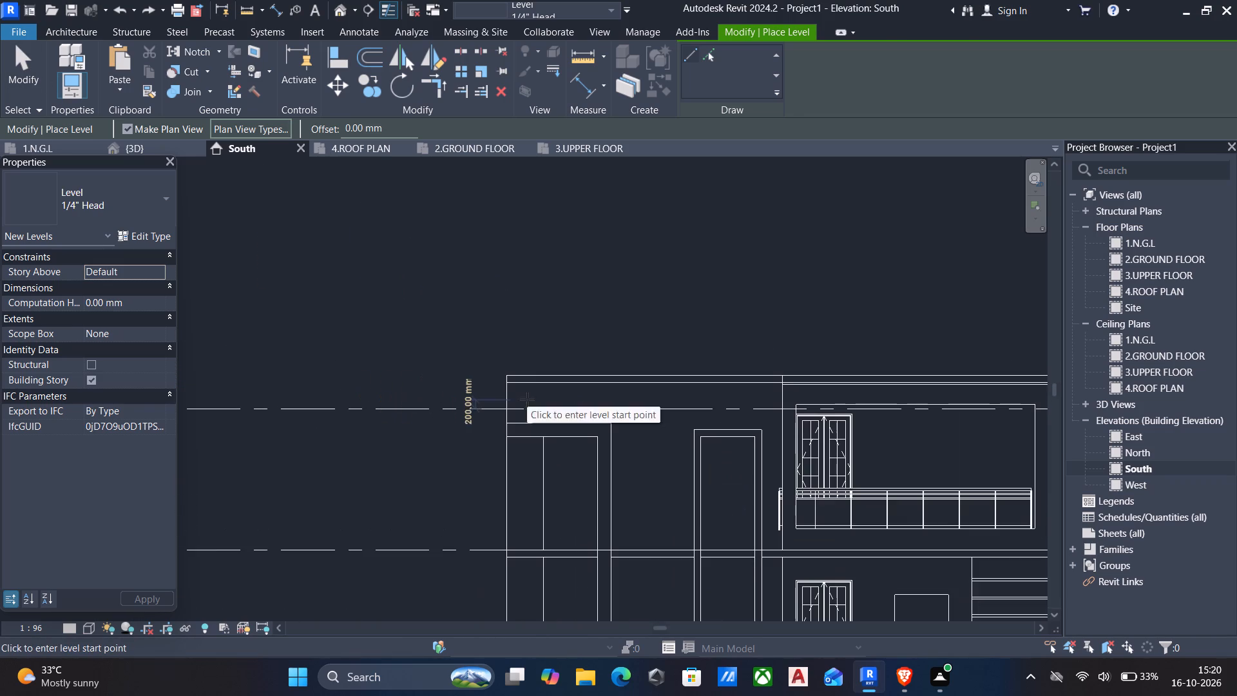
pyautogui.scroll(4, 506, 374)
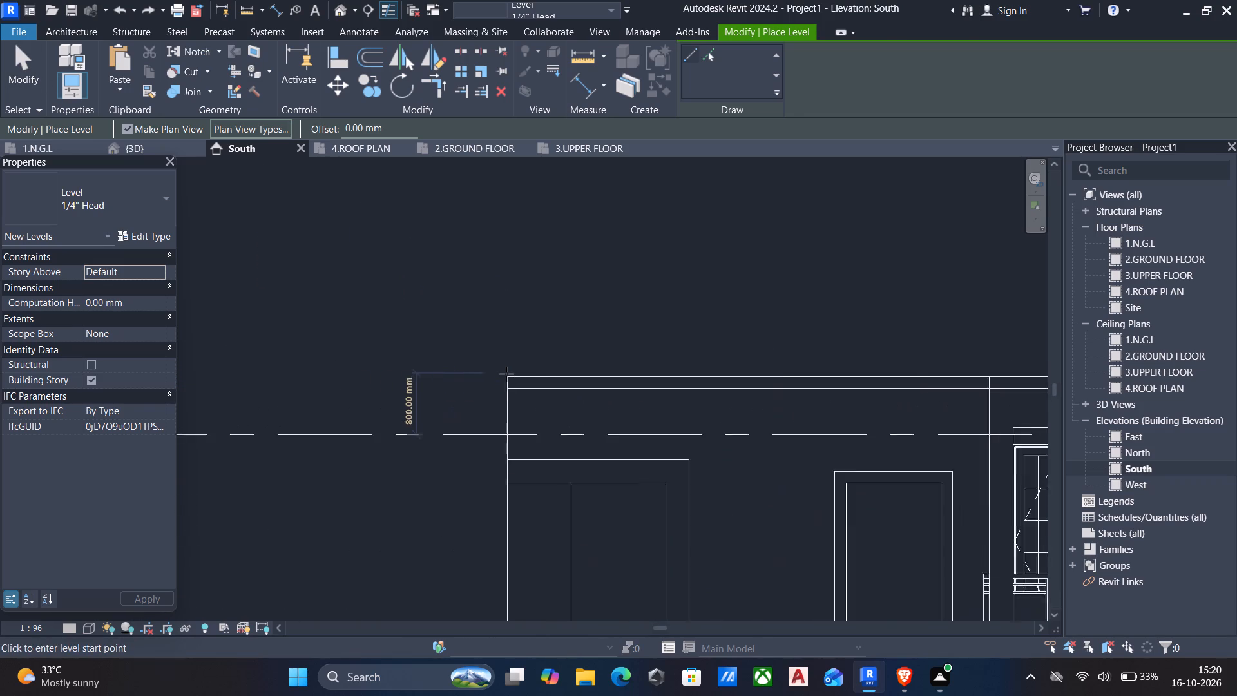
pyautogui.scroll(3, 506, 374)
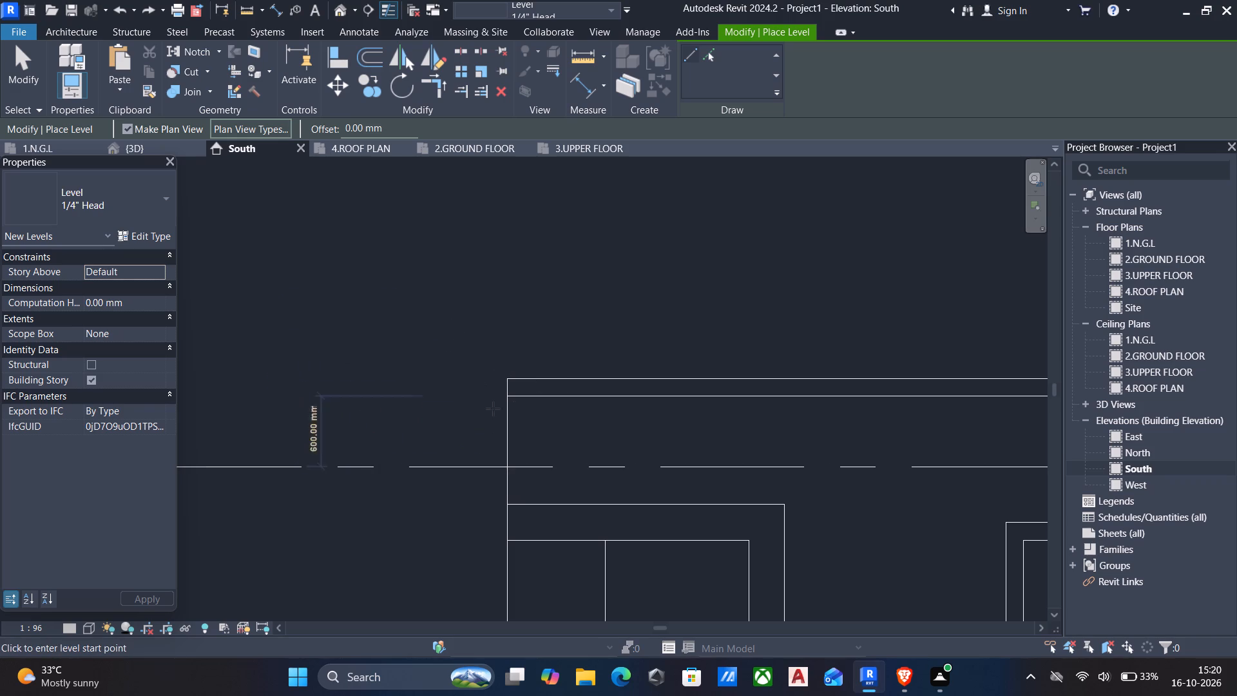
pyautogui.click(506, 380)
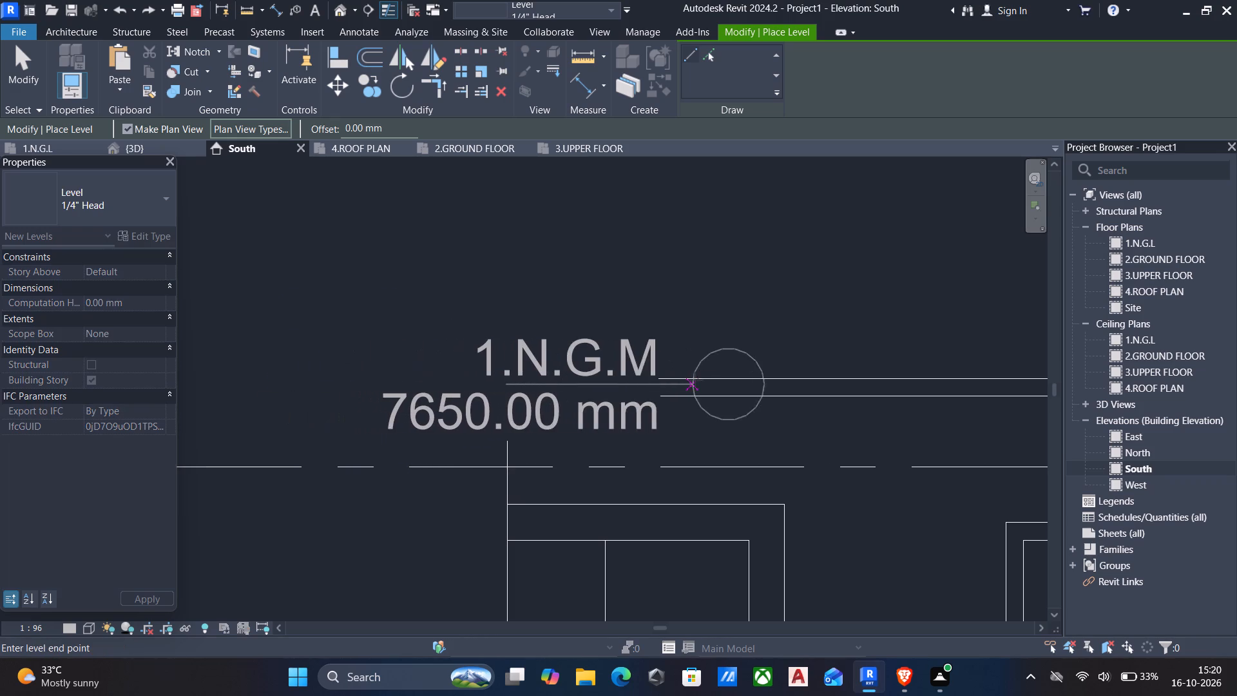
pyautogui.moveTo(704, 380); pyautogui.dragTo(495, 415, button='middle')
pyautogui.scroll(-6, 495, 415)
pyautogui.moveTo(756, 436); pyautogui.dragTo(560, 425, button='middle')
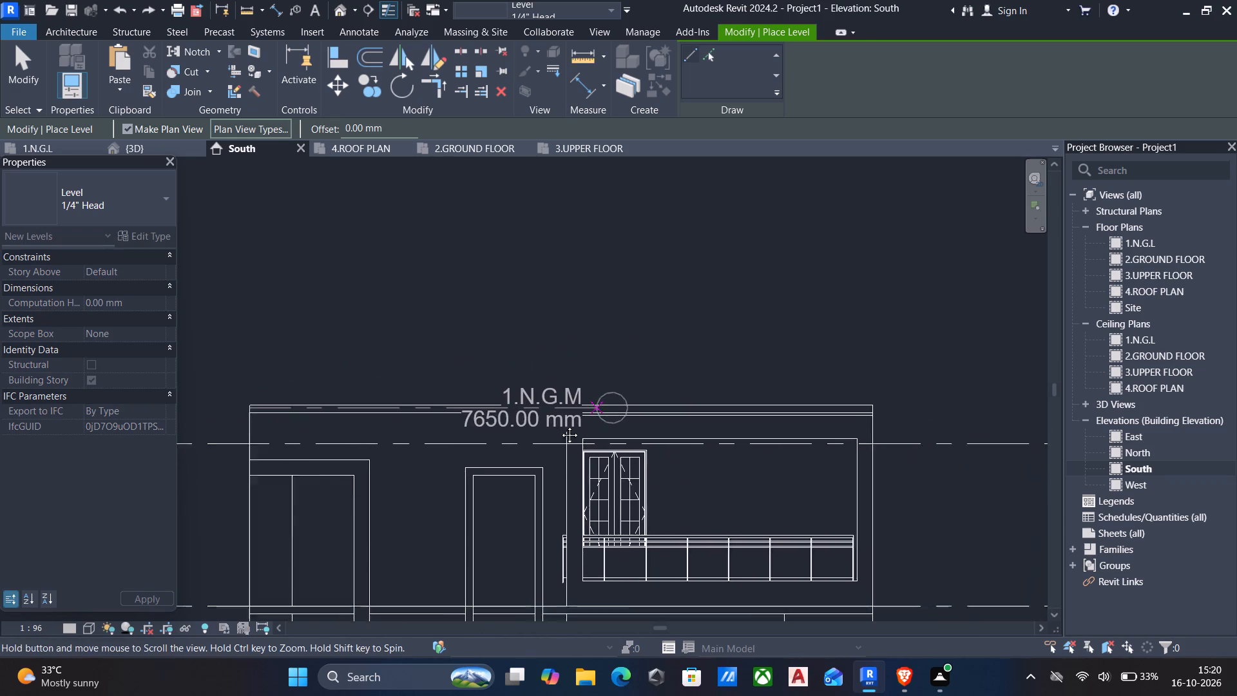
pyautogui.moveTo(560, 425); pyautogui.dragTo(535, 425, button='middle')
pyautogui.scroll(-3, 531, 425)
pyautogui.moveTo(921, 432); pyautogui.dragTo(581, 426, button='middle')
pyautogui.scroll(-2, 602, 424)
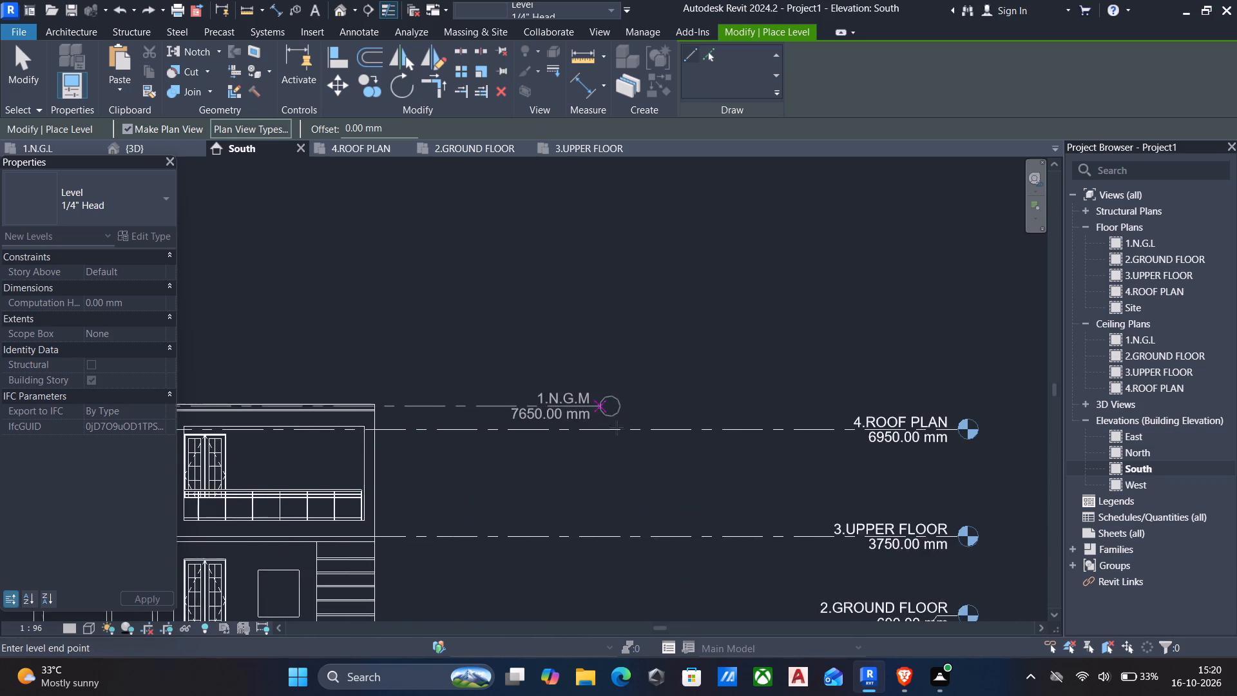
pyautogui.scroll(-1, 617, 428)
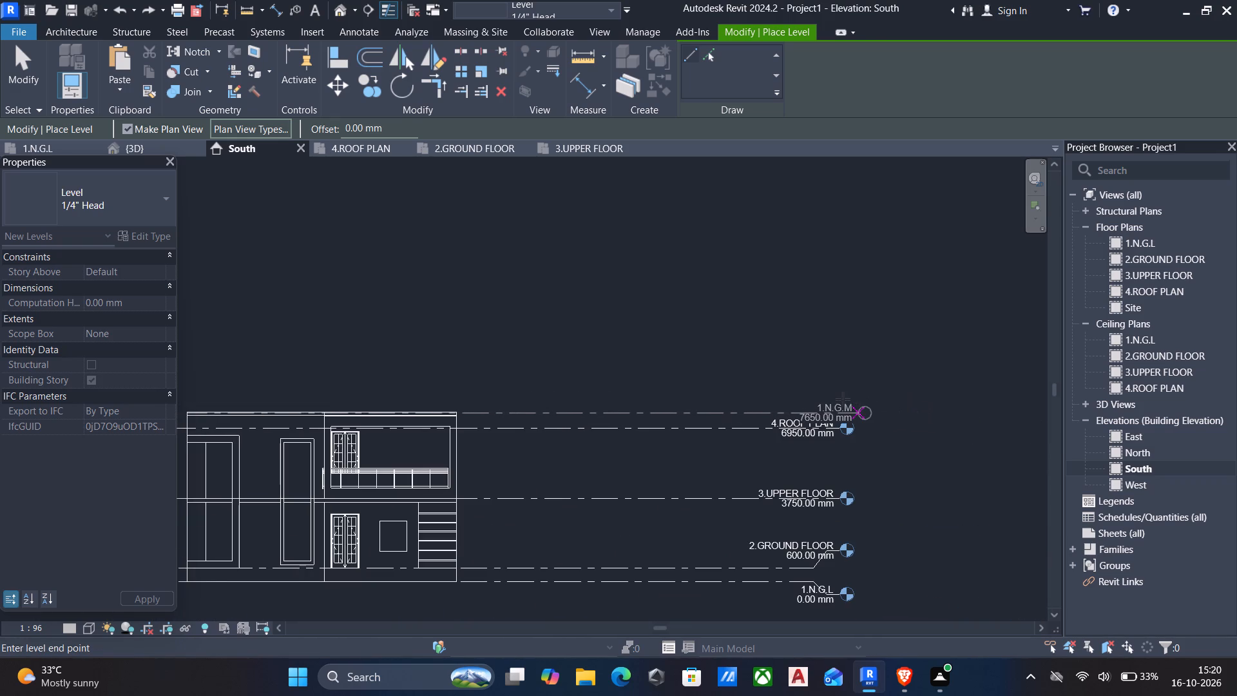
pyautogui.scroll(4, 839, 399)
pyautogui.click(839, 399)
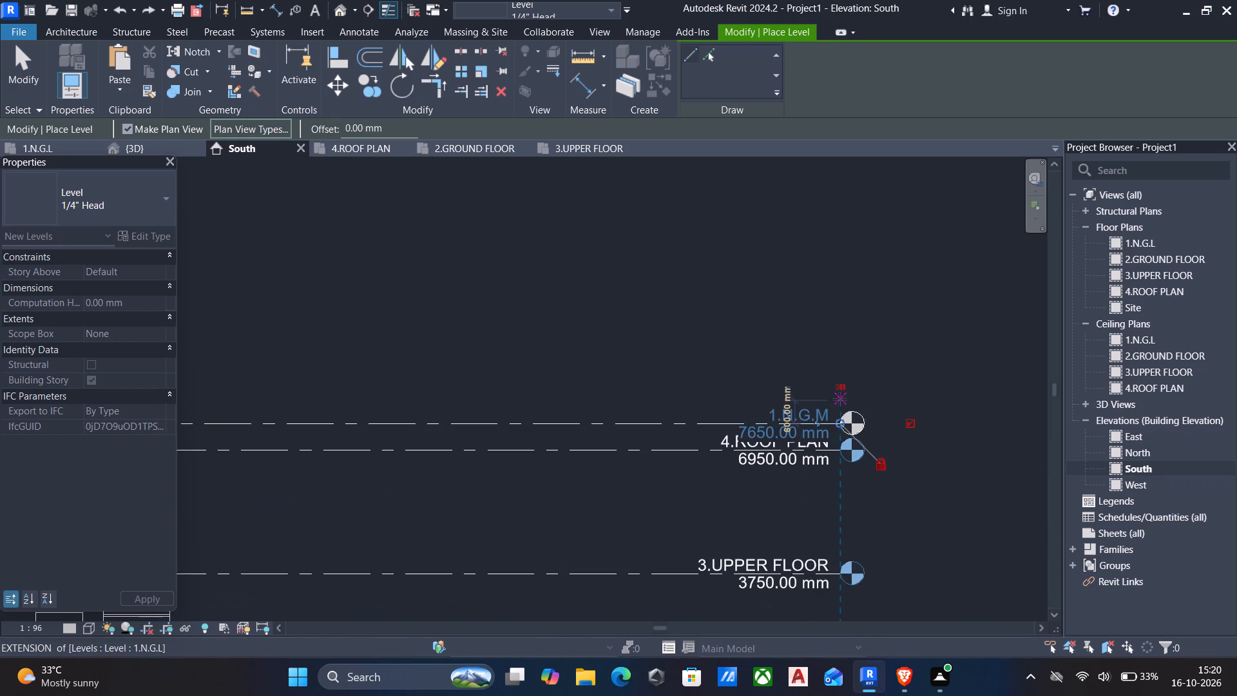
pyautogui.press('Escape')
pyautogui.moveTo(719, 426); pyautogui.dragTo(934, 371, button='middle')
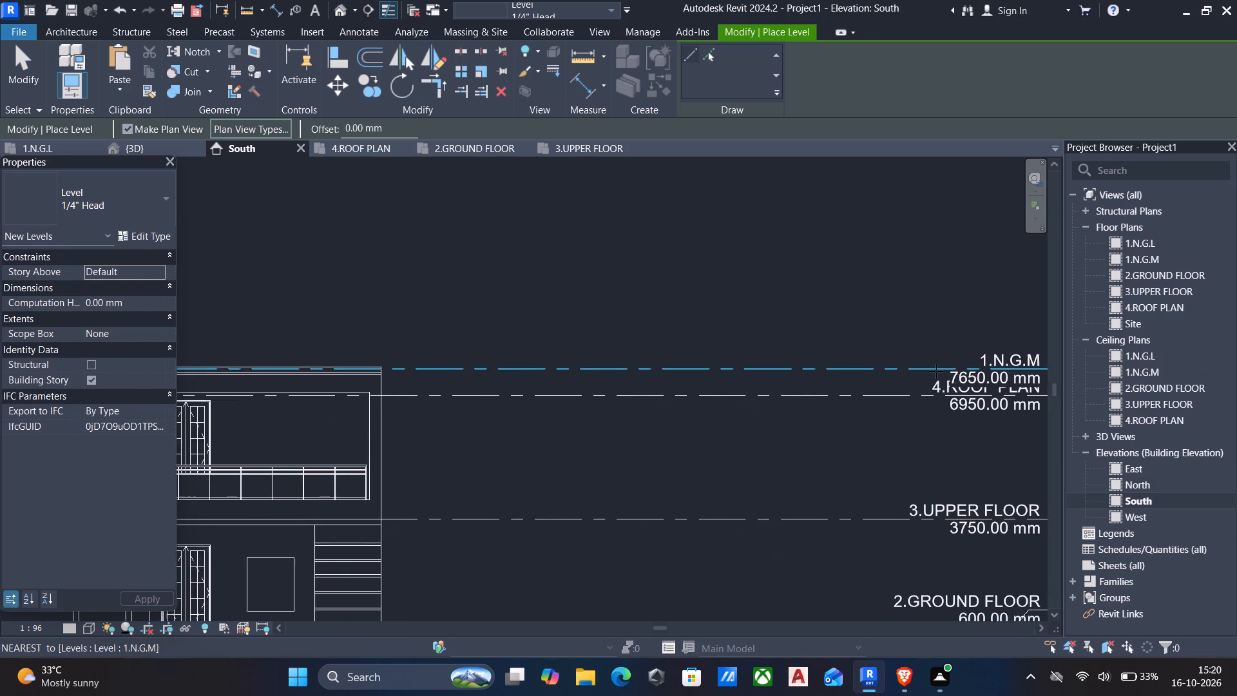
pyautogui.scroll(-1, 936, 371)
pyautogui.press('Escape')
# Nudge the new level up to 7750 mm and align it with the top face of the roof slab.
pyautogui.click(790, 370)
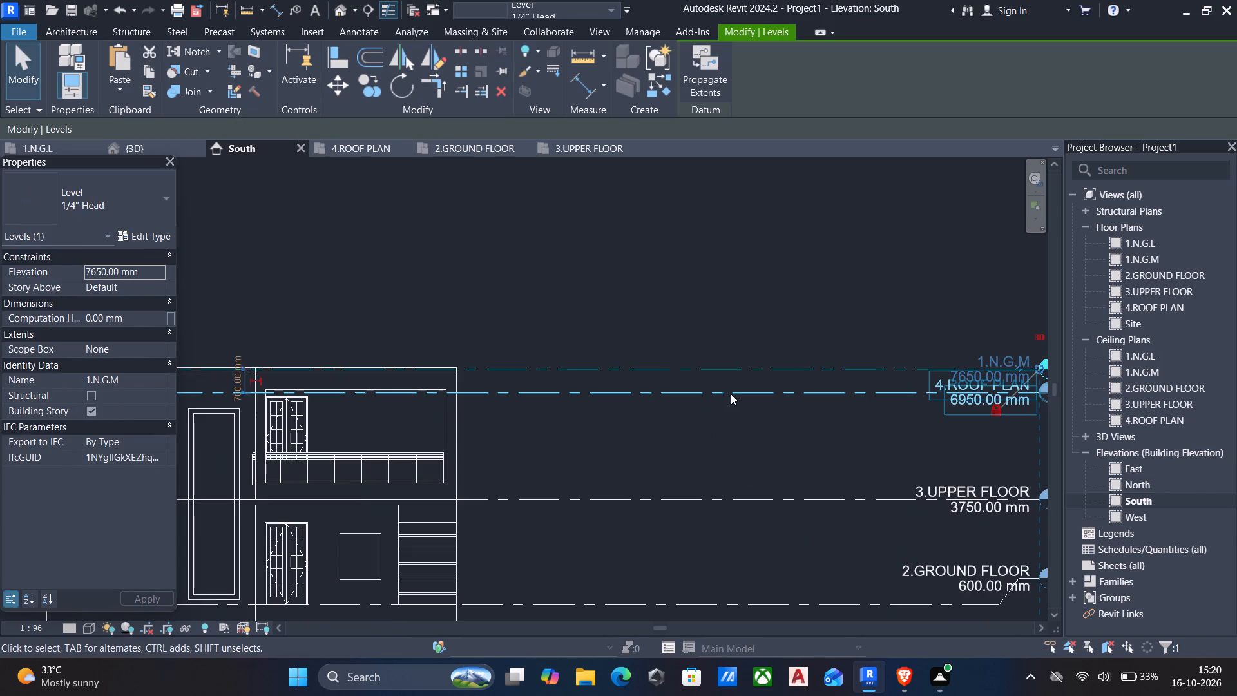
pyautogui.press('Up')
pyautogui.scroll(4, 731, 403)
pyautogui.moveTo(700, 420); pyautogui.dragTo(914, 419, button='middle')
pyautogui.scroll(-4, 925, 420)
pyautogui.scroll(2, 455, 392)
pyautogui.write('al')
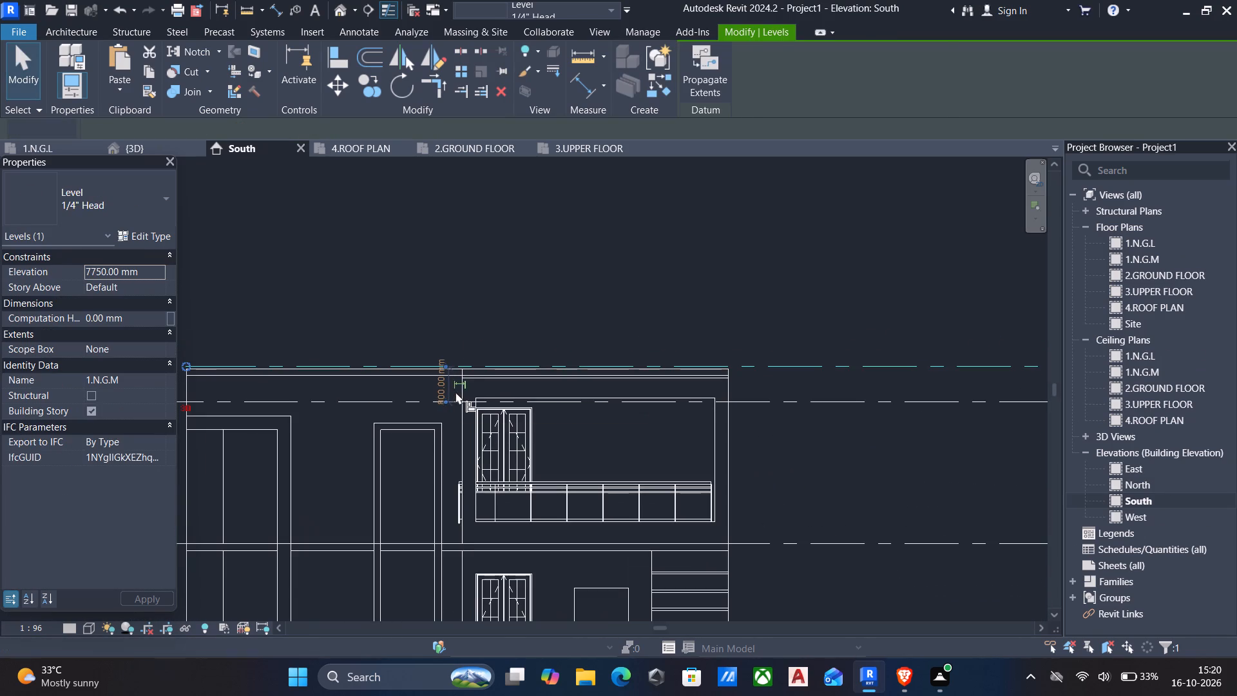
pyautogui.scroll(4, 455, 392)
pyautogui.scroll(5, 838, 346)
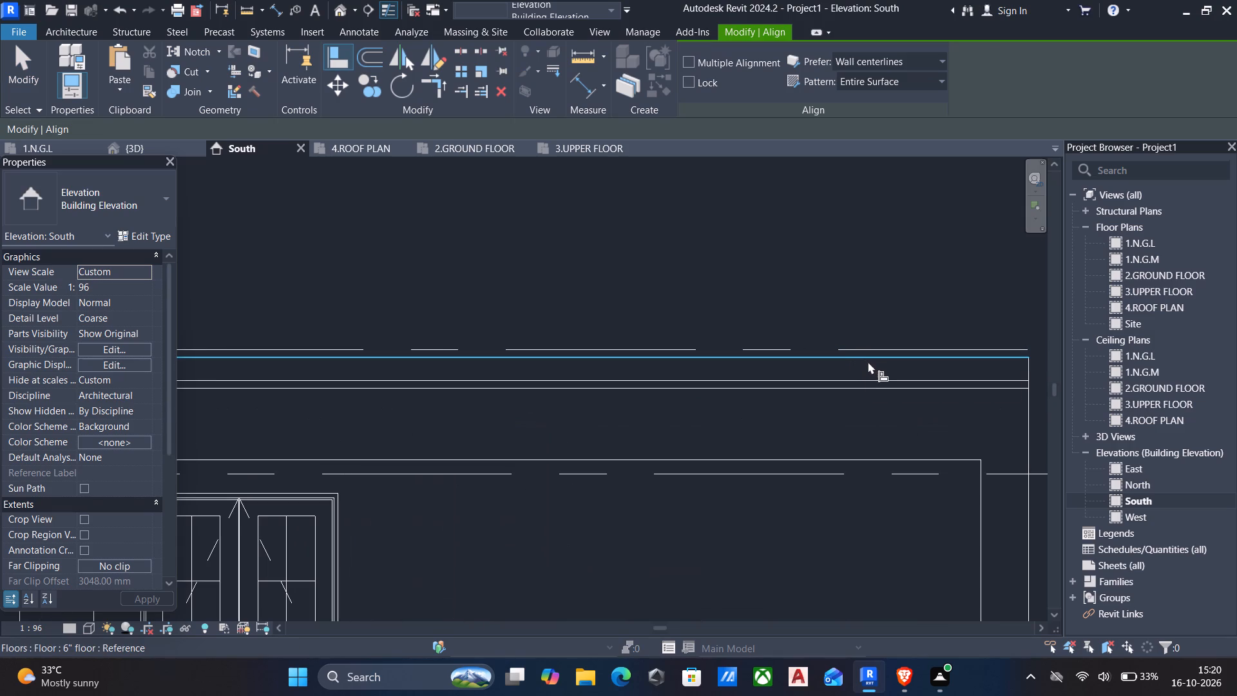
pyautogui.click(867, 360)
pyautogui.click(871, 346)
pyautogui.scroll(-12, 868, 352)
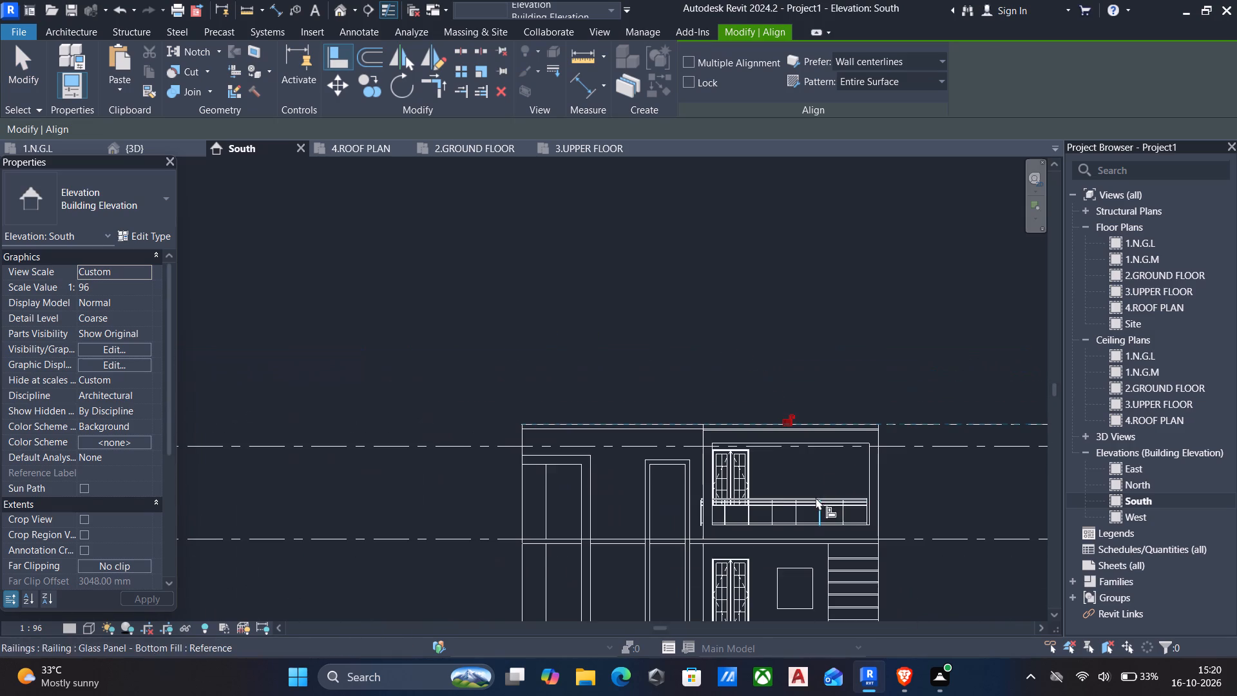
# Extend the roof slab's top level across the facade to line up with the far ends of the other levels.
pyautogui.press('Escape')
pyautogui.press('Escape')
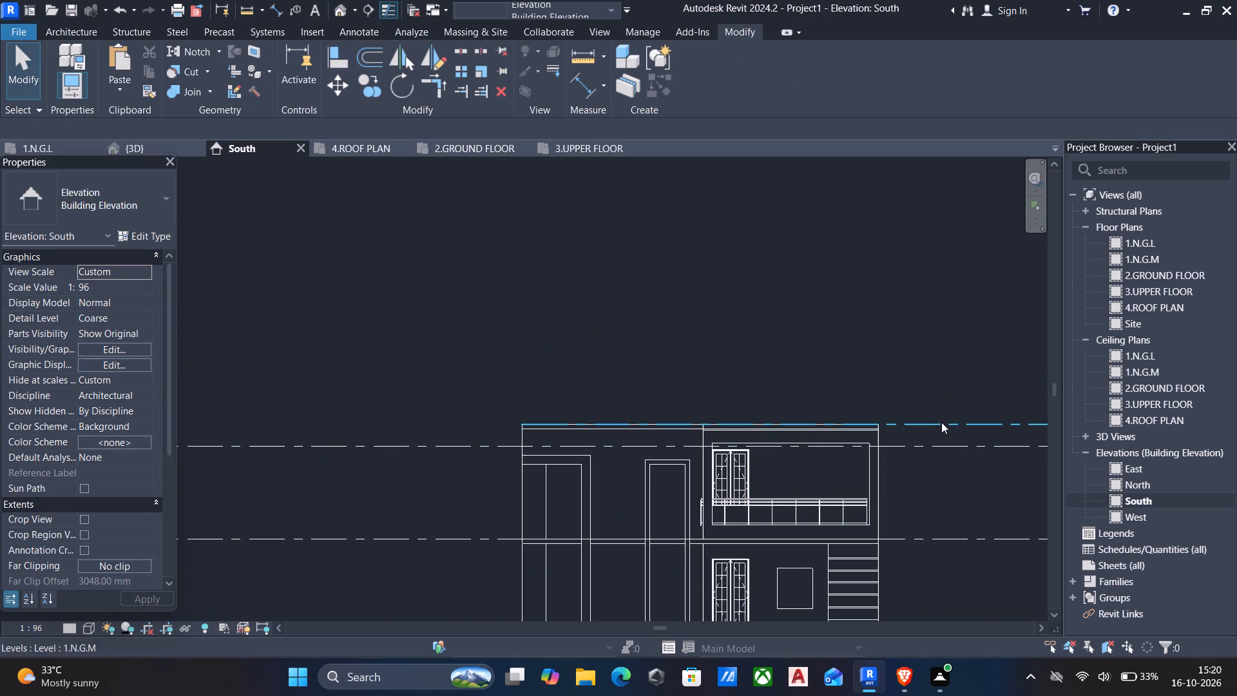
pyautogui.click(942, 420)
pyautogui.scroll(-1, 446, 463)
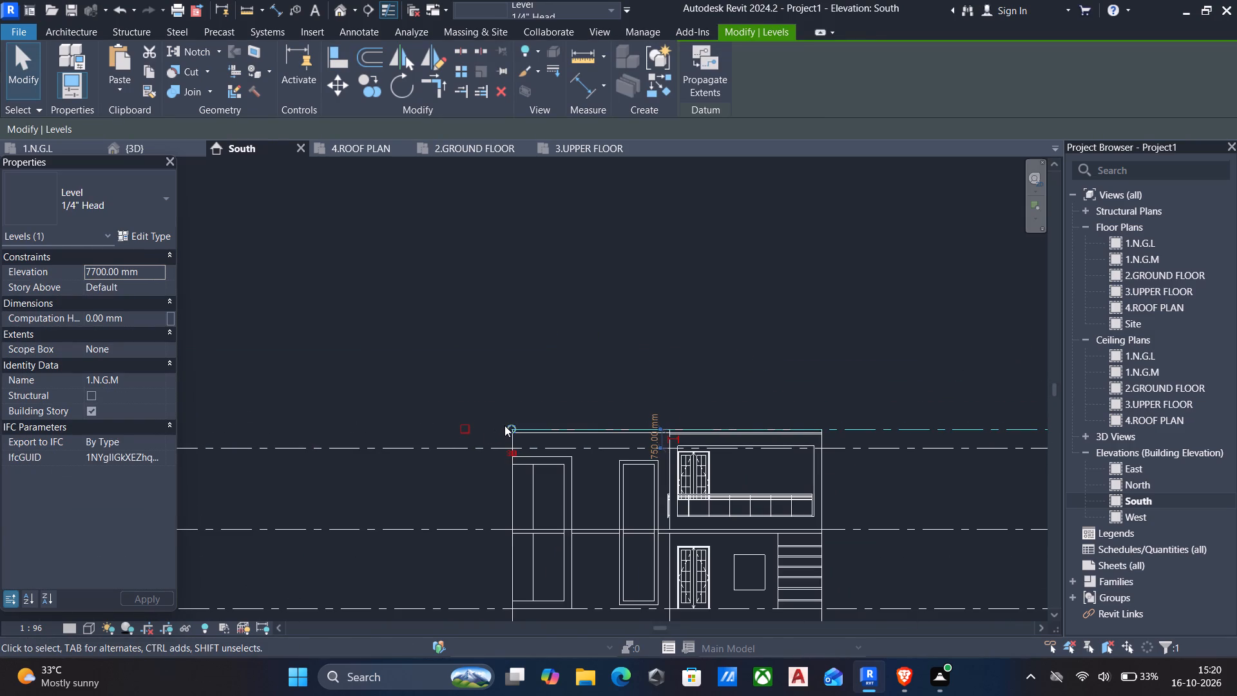
pyautogui.moveTo(504, 425); pyautogui.dragTo(394, 420)
pyautogui.scroll(-5, 411, 424)
pyautogui.moveTo(410, 425); pyautogui.dragTo(582, 418, button='middle')
pyautogui.press('Escape')
pyautogui.scroll(5, 747, 439)
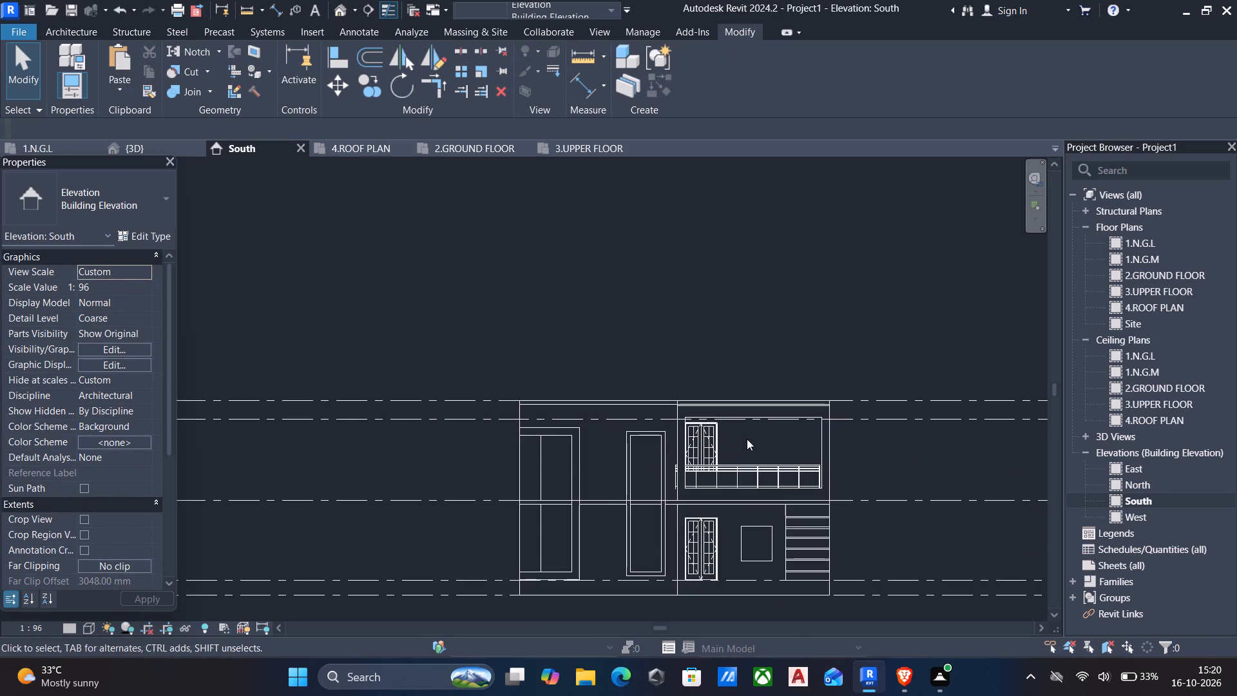
# Create a level offset 3' above the slab-top level, matching the full length of the existing levels.
pyautogui.click(479, 406)
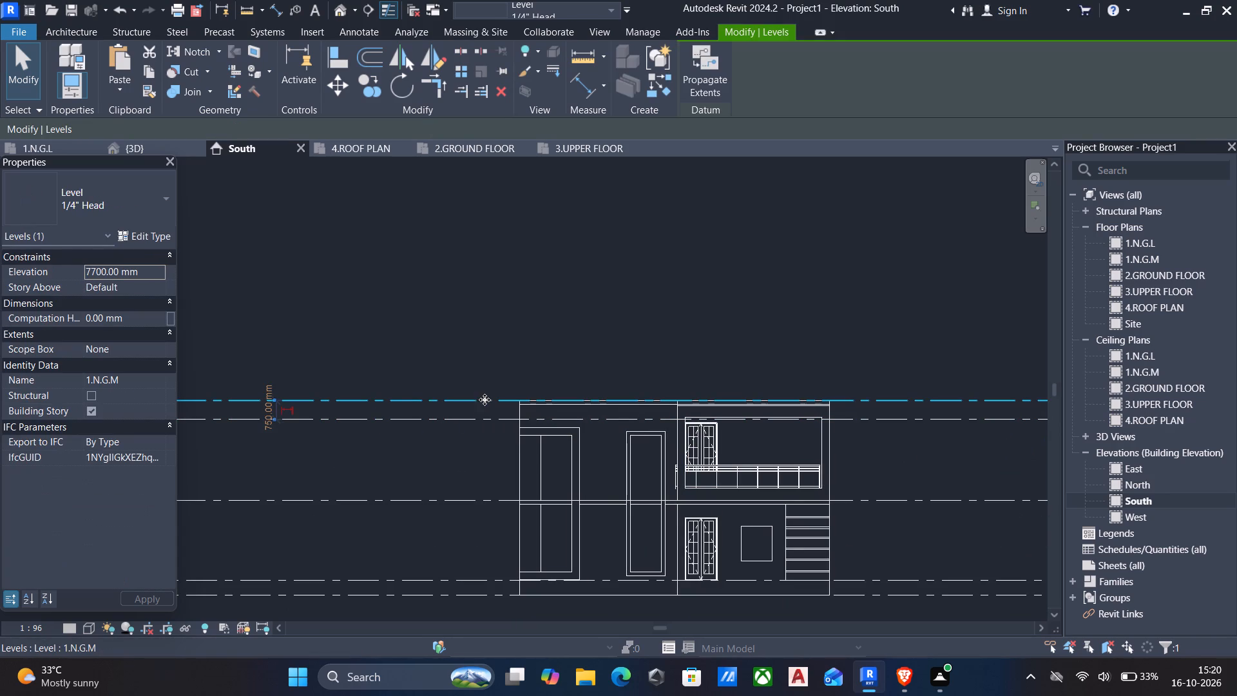
pyautogui.write('ll')
pyautogui.scroll(-2, 465, 427)
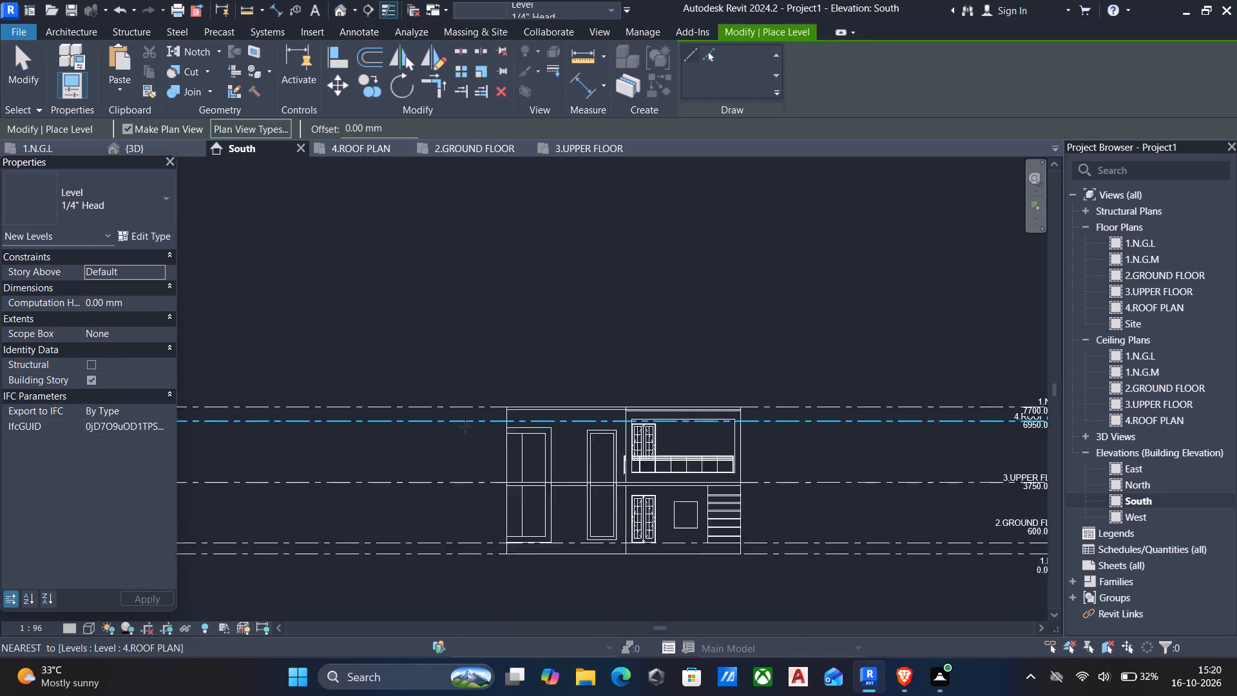
pyautogui.scroll(-2, 465, 427)
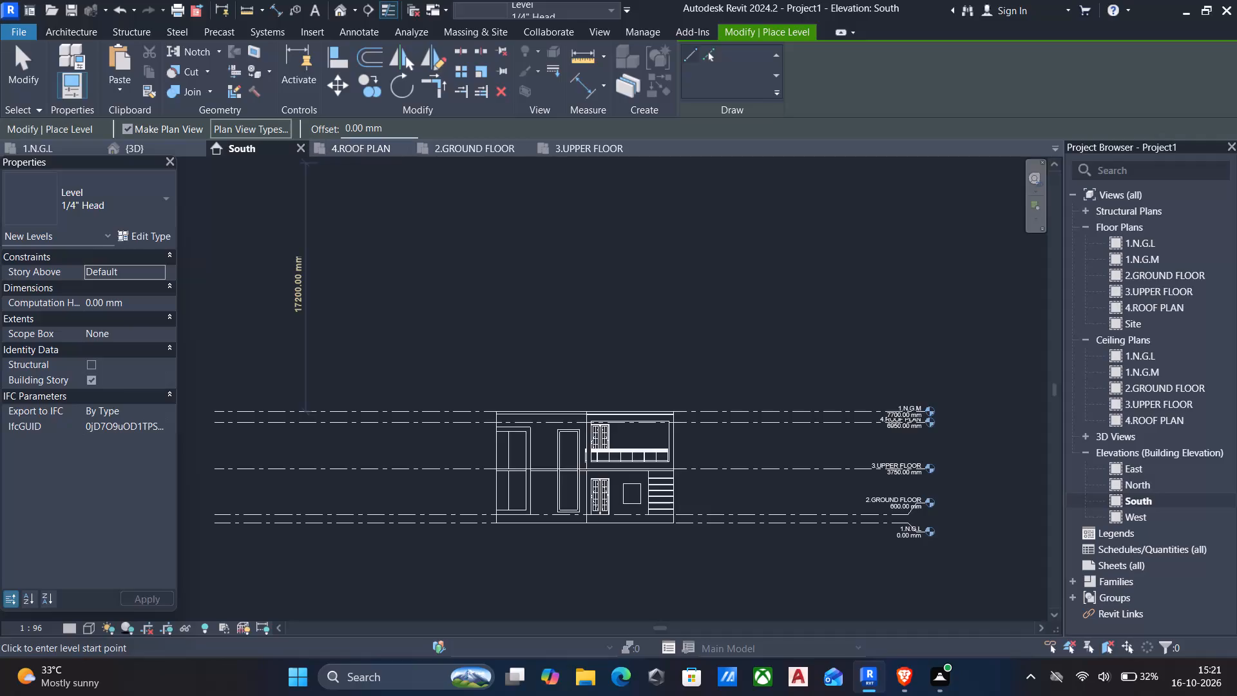
pyautogui.moveTo(390, 122); pyautogui.dragTo(119, 169)
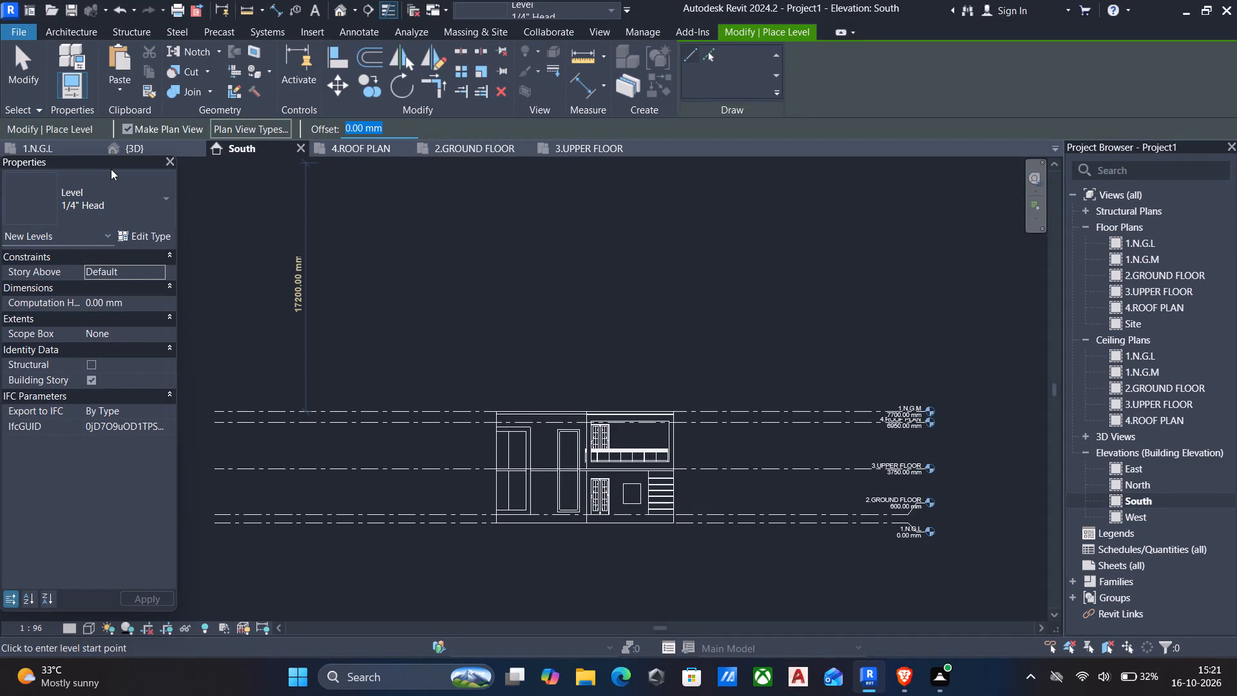
pyautogui.write("3'")
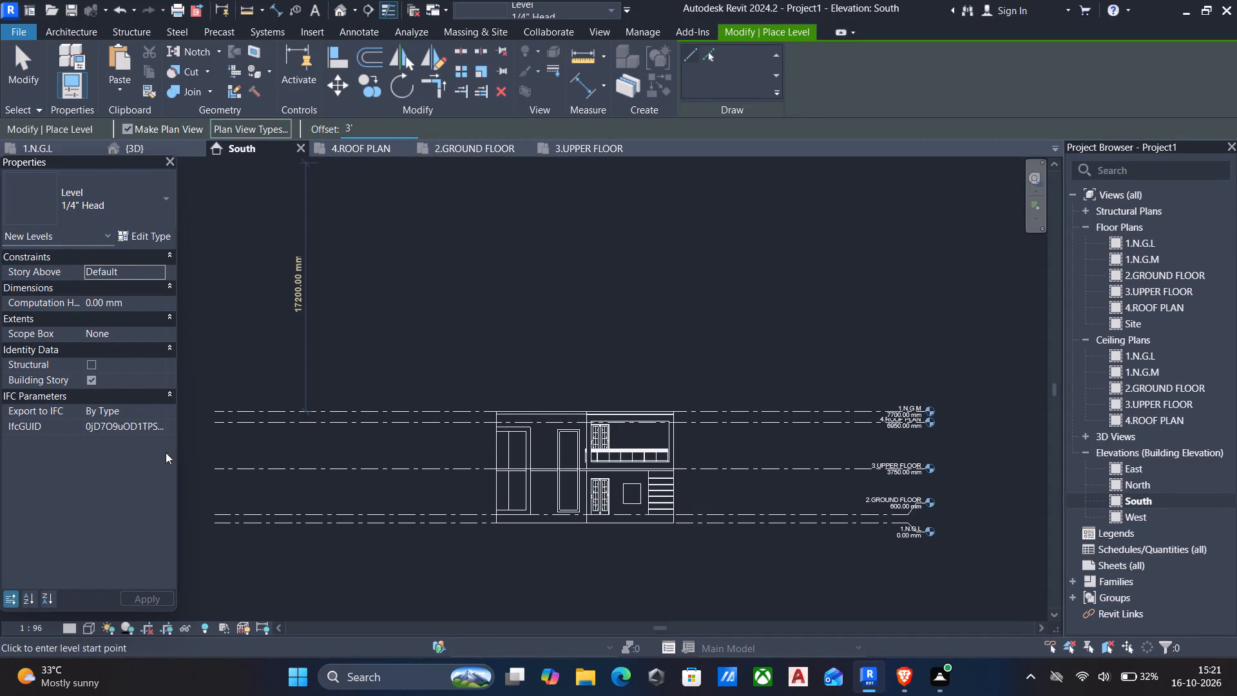
pyautogui.click(215, 410)
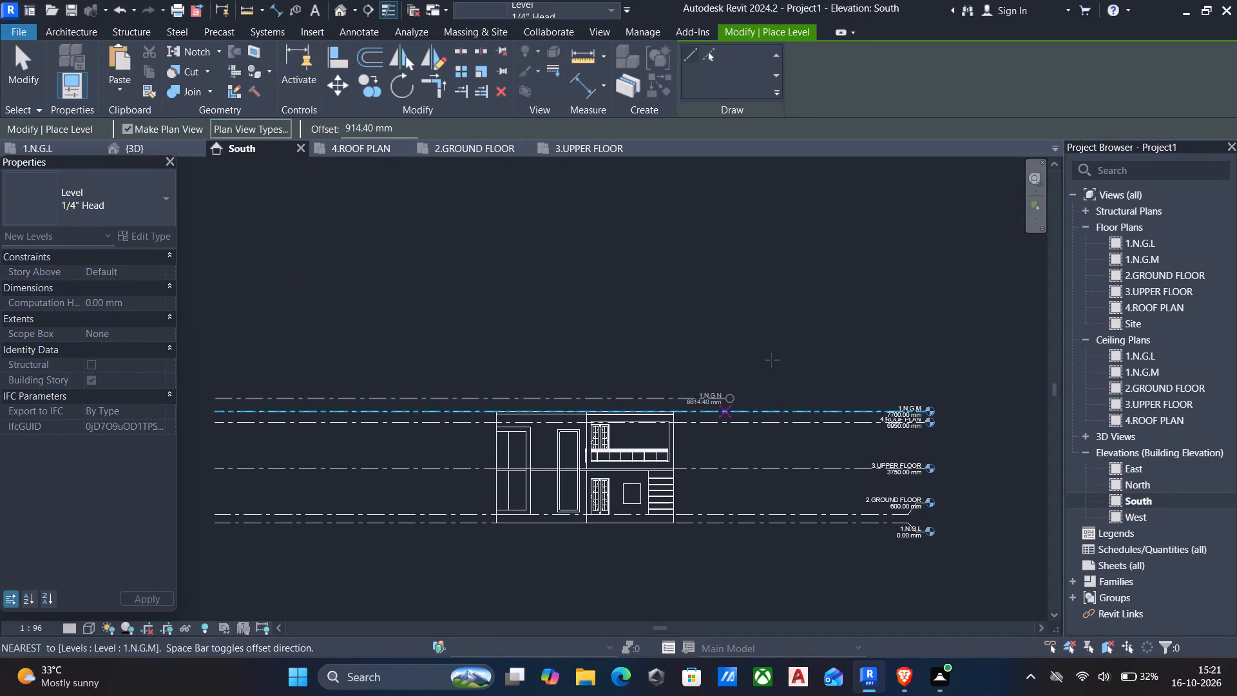
pyautogui.click(932, 375)
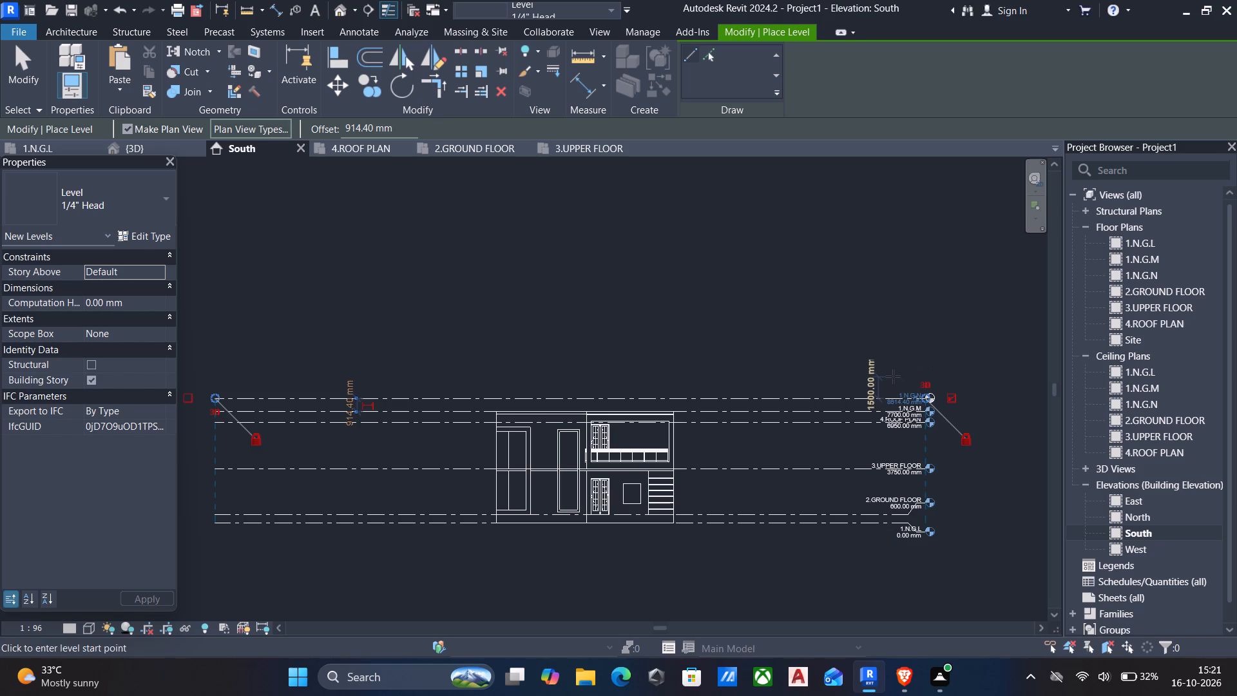
pyautogui.press('Escape')
pyautogui.press('Escape')
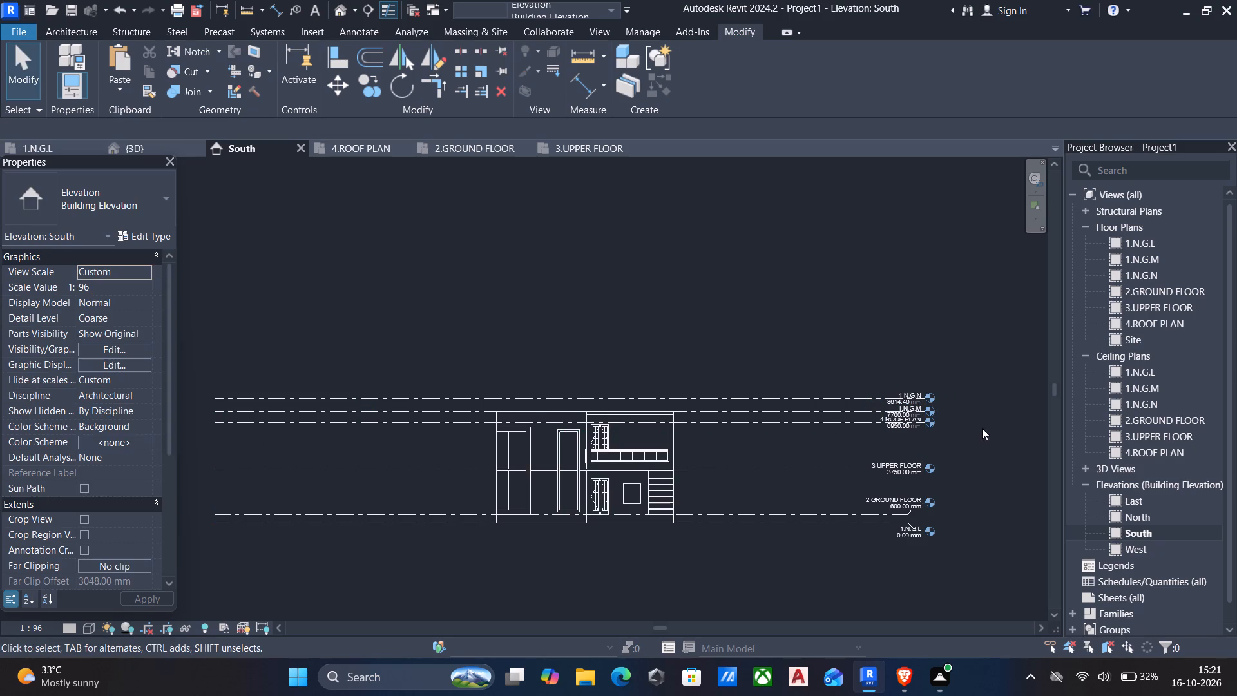
pyautogui.press('Escape')
# Rename the new topmost level as 6, together with its corresponding views.
pyautogui.scroll(4, 913, 489)
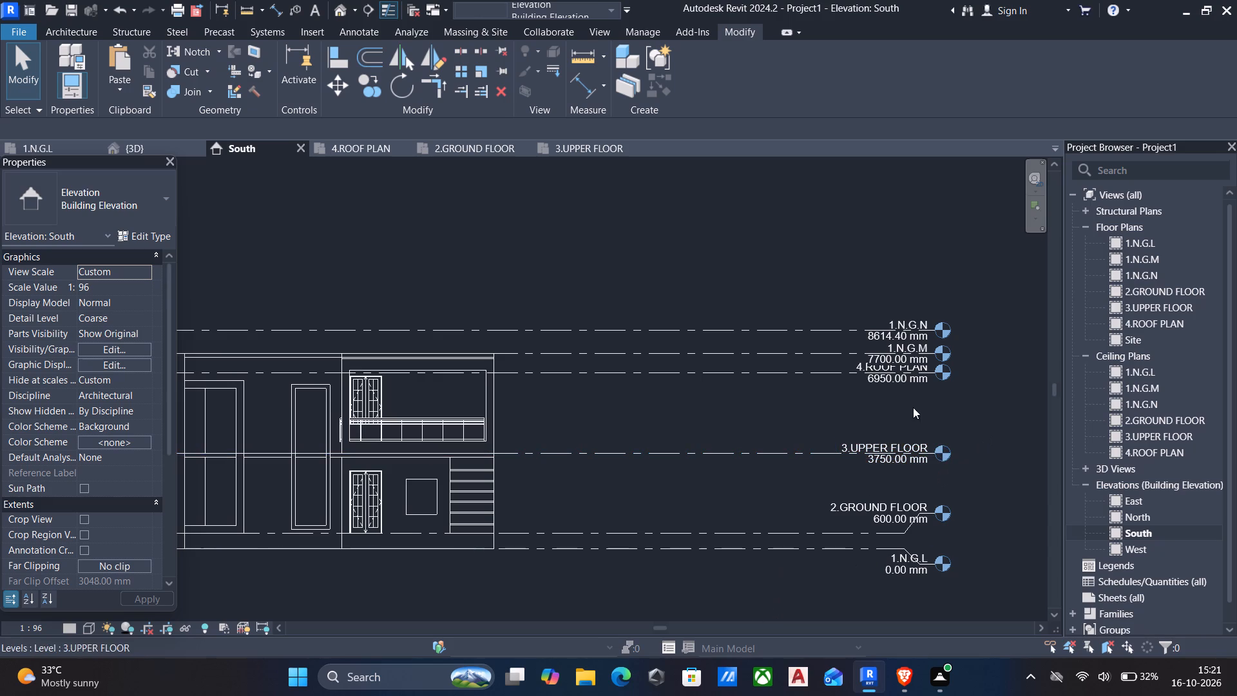
pyautogui.click(897, 320)
pyautogui.click(904, 322)
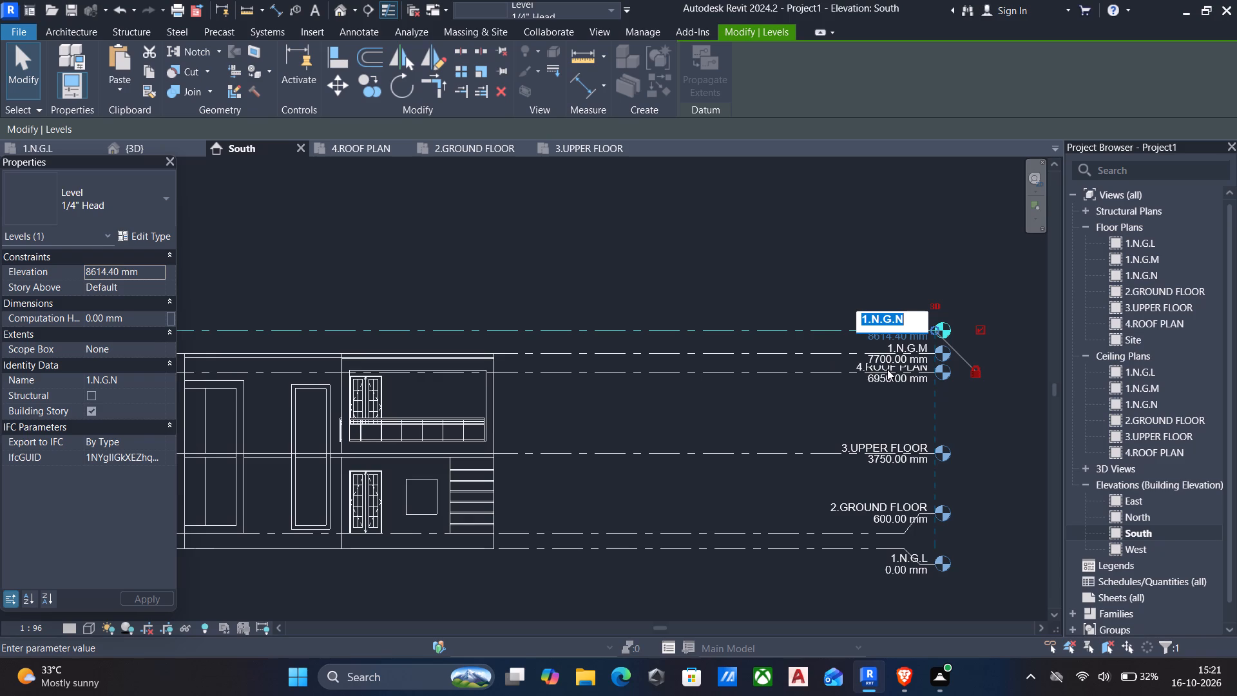
pyautogui.press('6')
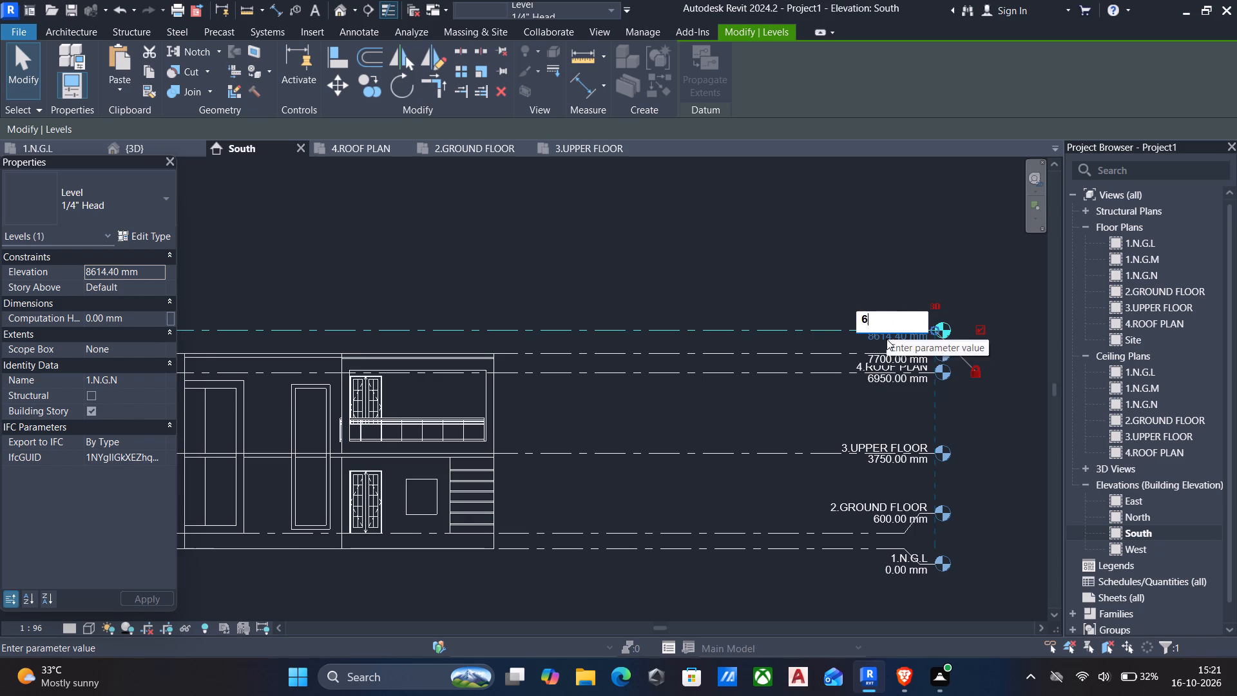
pyautogui.press('Return')
pyautogui.click(676, 336)
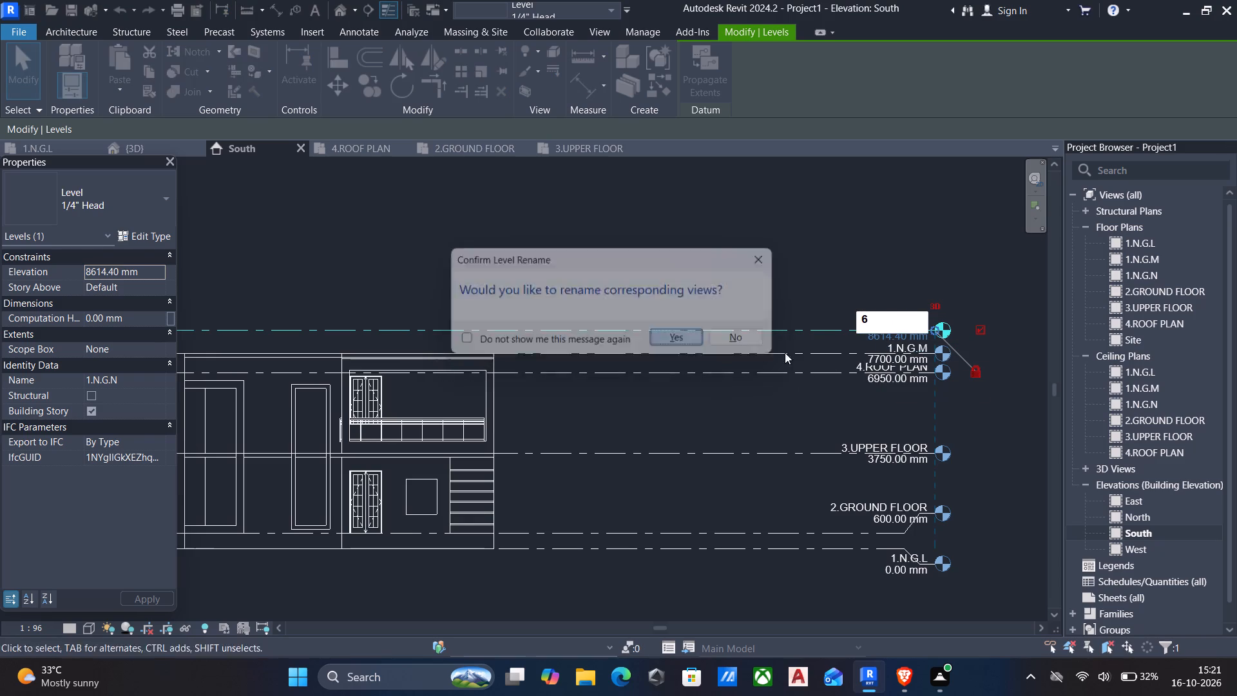
# Rename the 7700 mm slab-top level as 5, together with its corresponding views.
pyautogui.scroll(4, 926, 364)
pyautogui.click(749, 344)
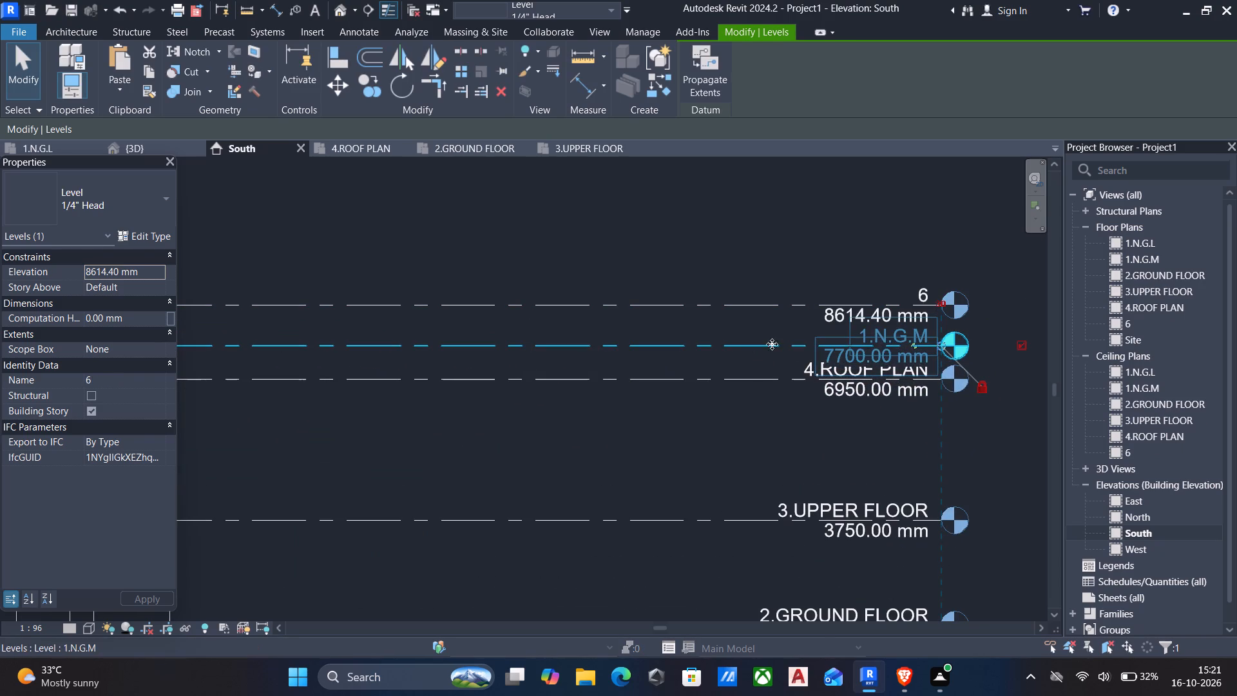
pyautogui.scroll(4, 894, 336)
pyautogui.click(894, 336)
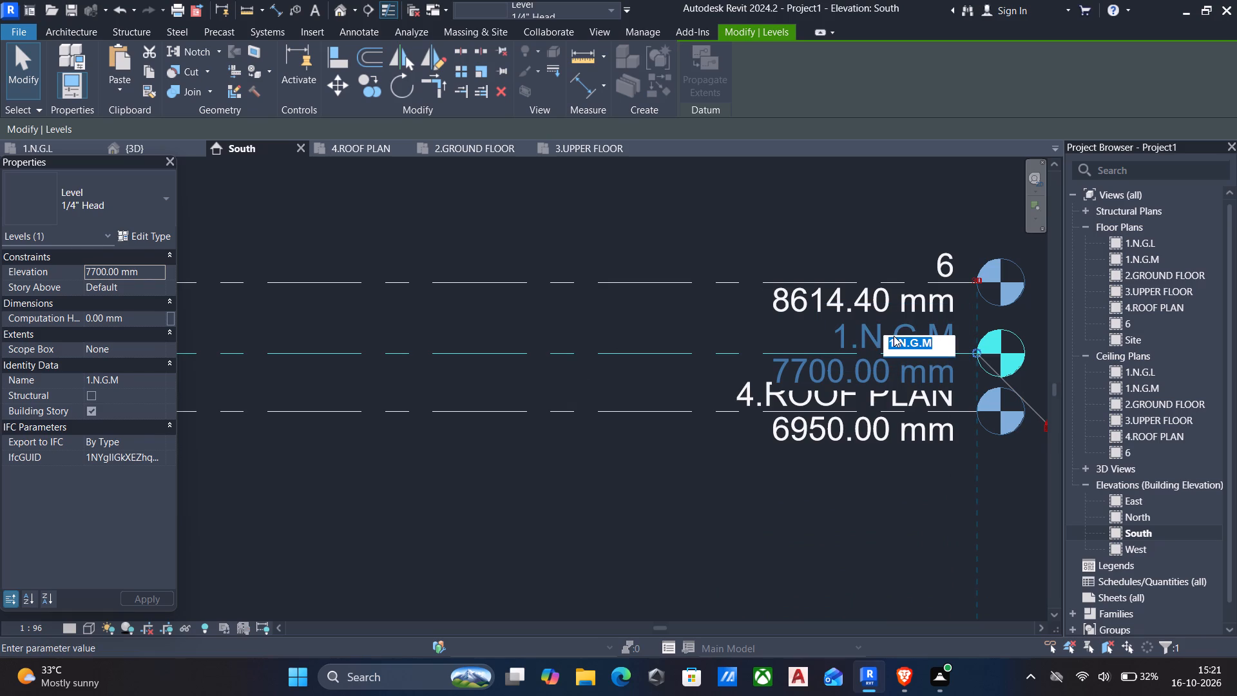
pyautogui.press('BackSpace')
pyautogui.write("5'")
pyautogui.press('BackSpace')
pyautogui.press('Return')
pyautogui.click(669, 340)
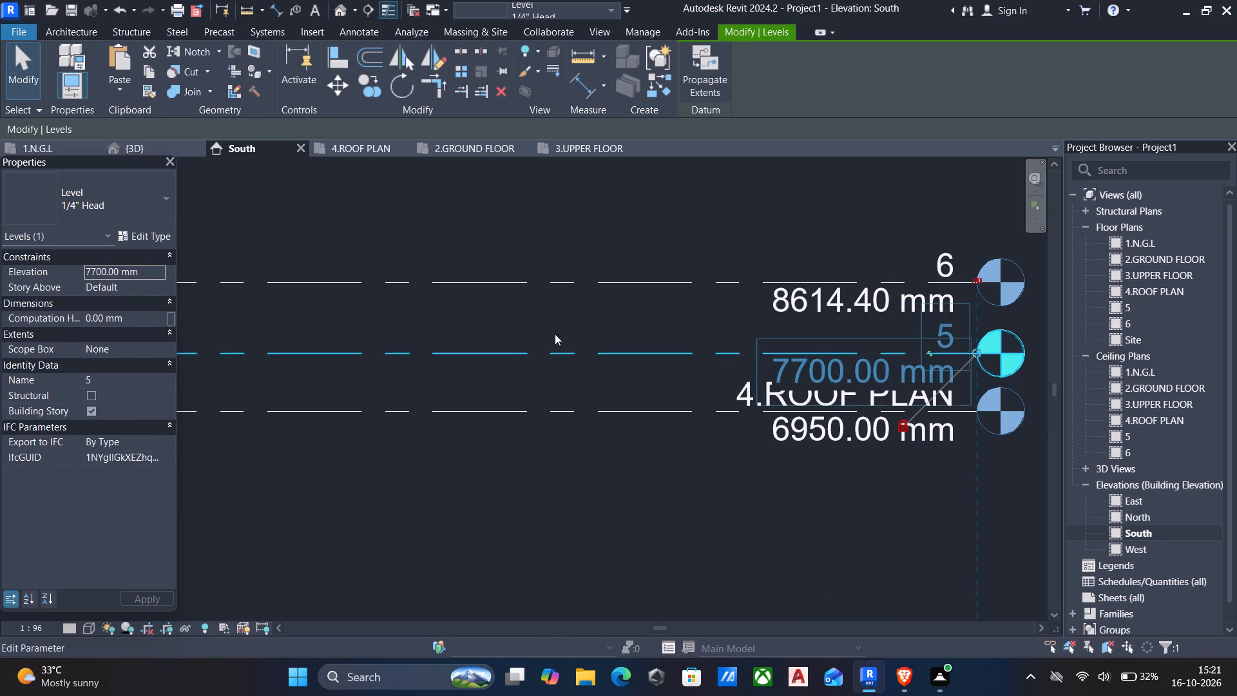
pyautogui.scroll(-11, 510, 341)
pyautogui.moveTo(457, 384); pyautogui.dragTo(553, 393, button='middle')
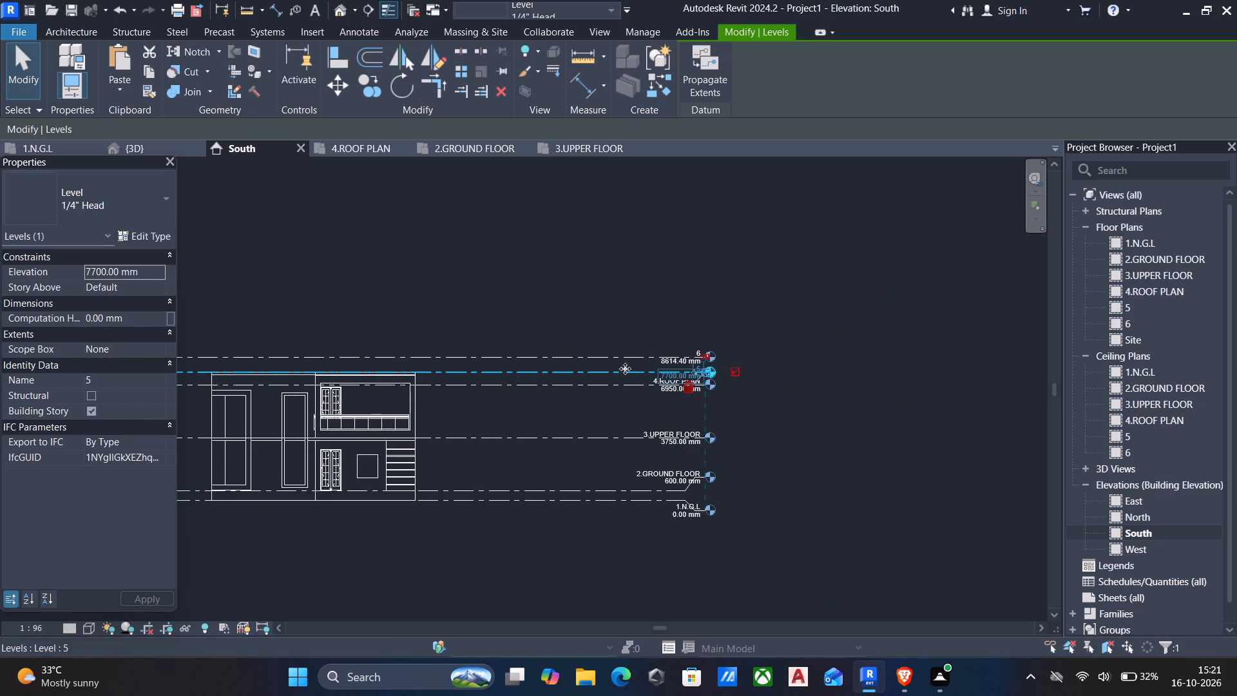
# Open floor plan 5 and choose the Basic Wall type 9" wall for new walls.
pyautogui.doubleClick(1132, 305)
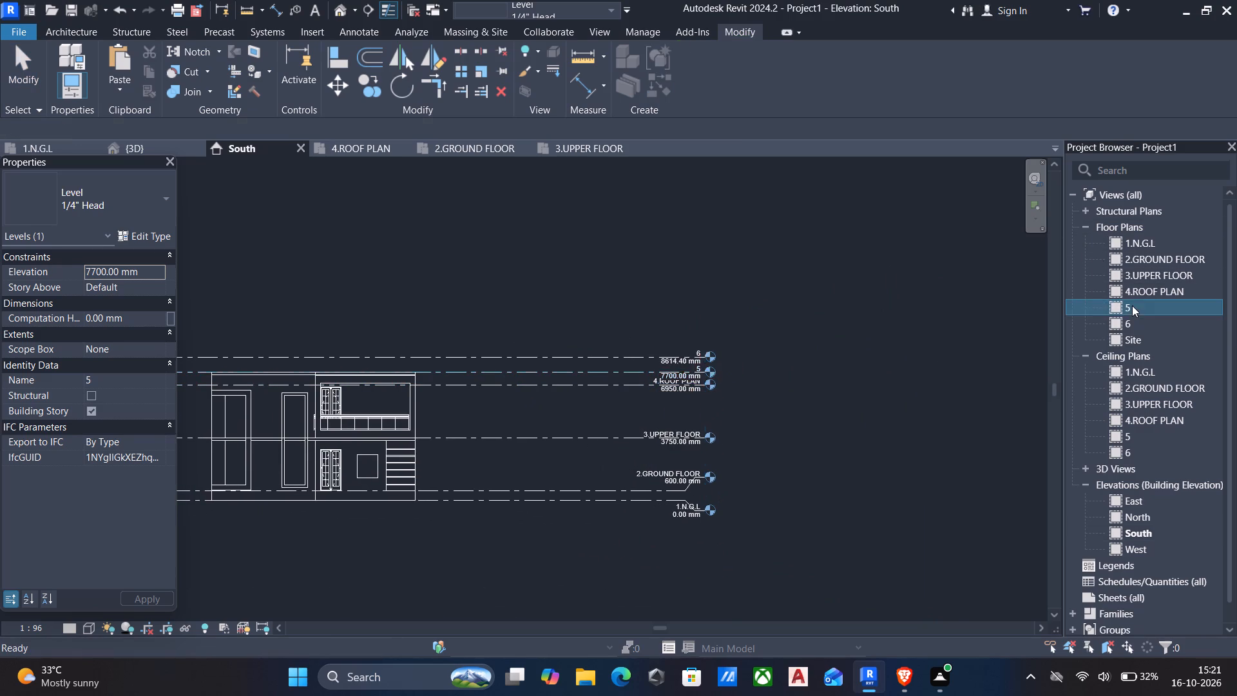
pyautogui.scroll(-3, 576, 354)
pyautogui.moveTo(554, 410); pyautogui.dragTo(748, 409, button='middle')
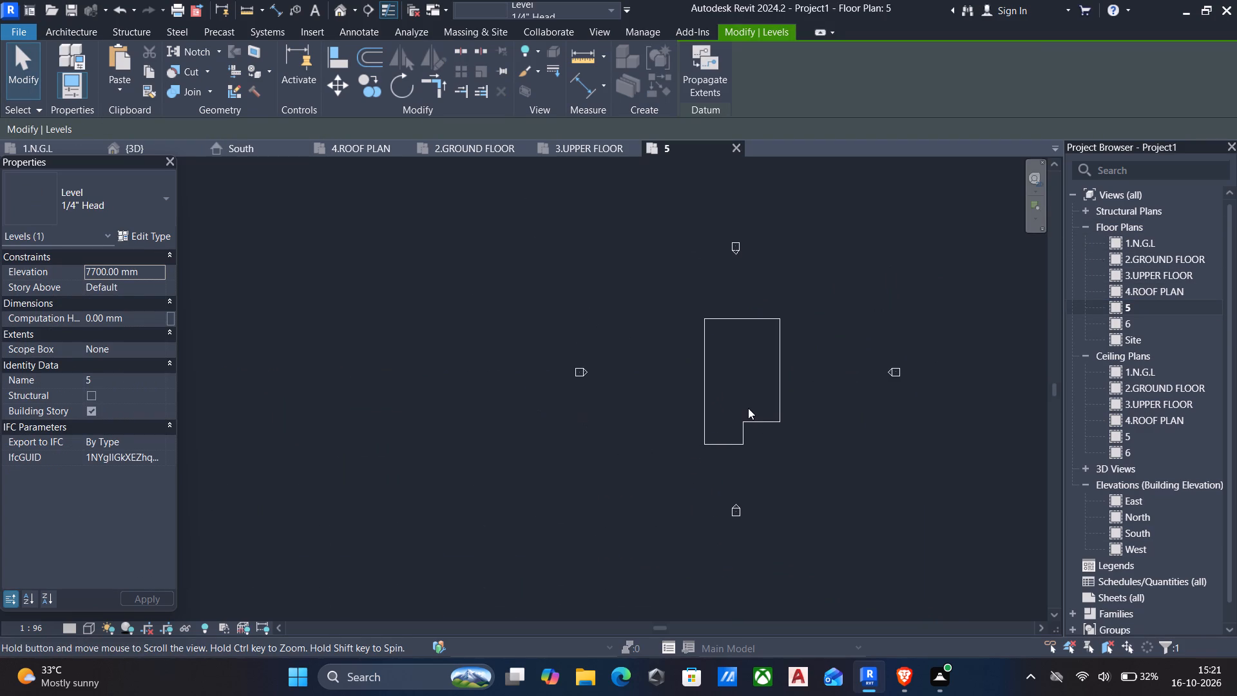
pyautogui.write('wa')
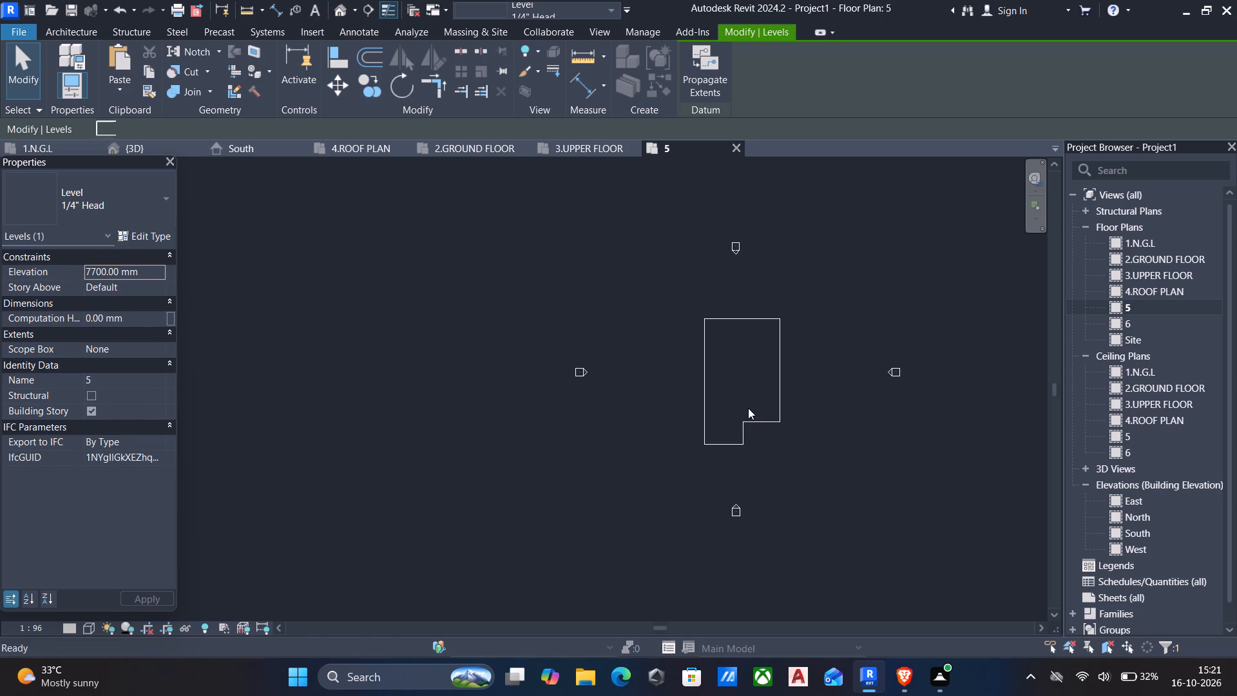
pyautogui.click(99, 202)
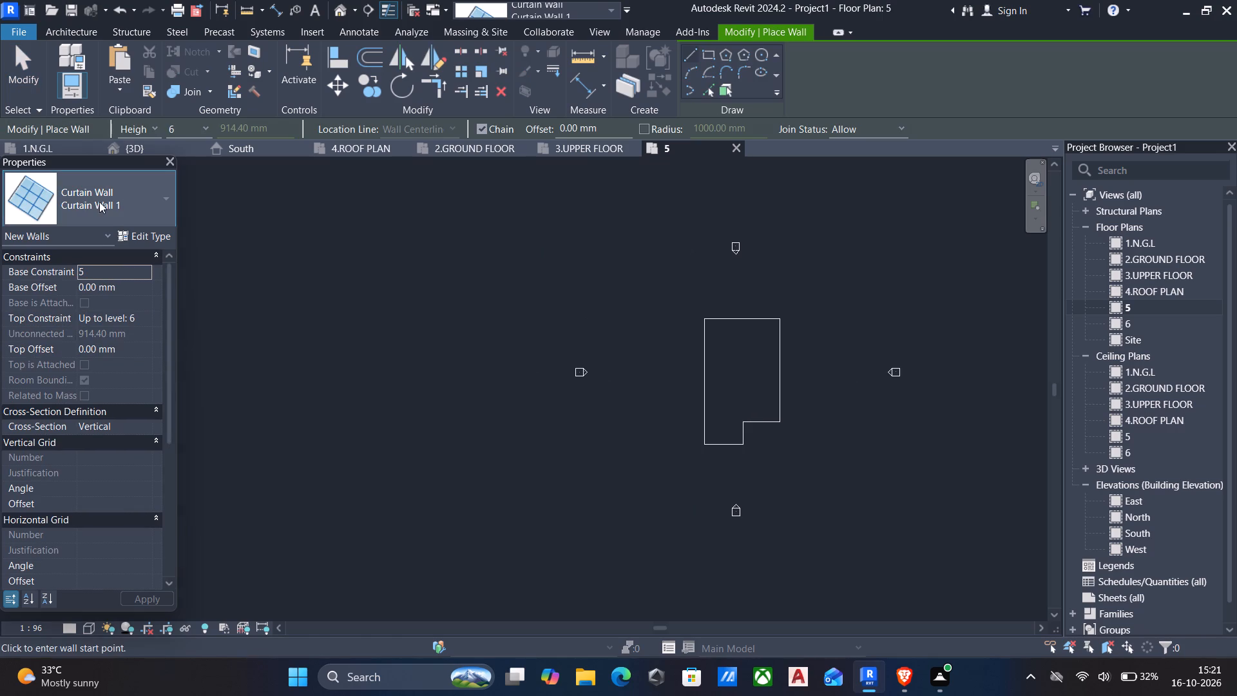
pyautogui.scroll(16, 50, 391)
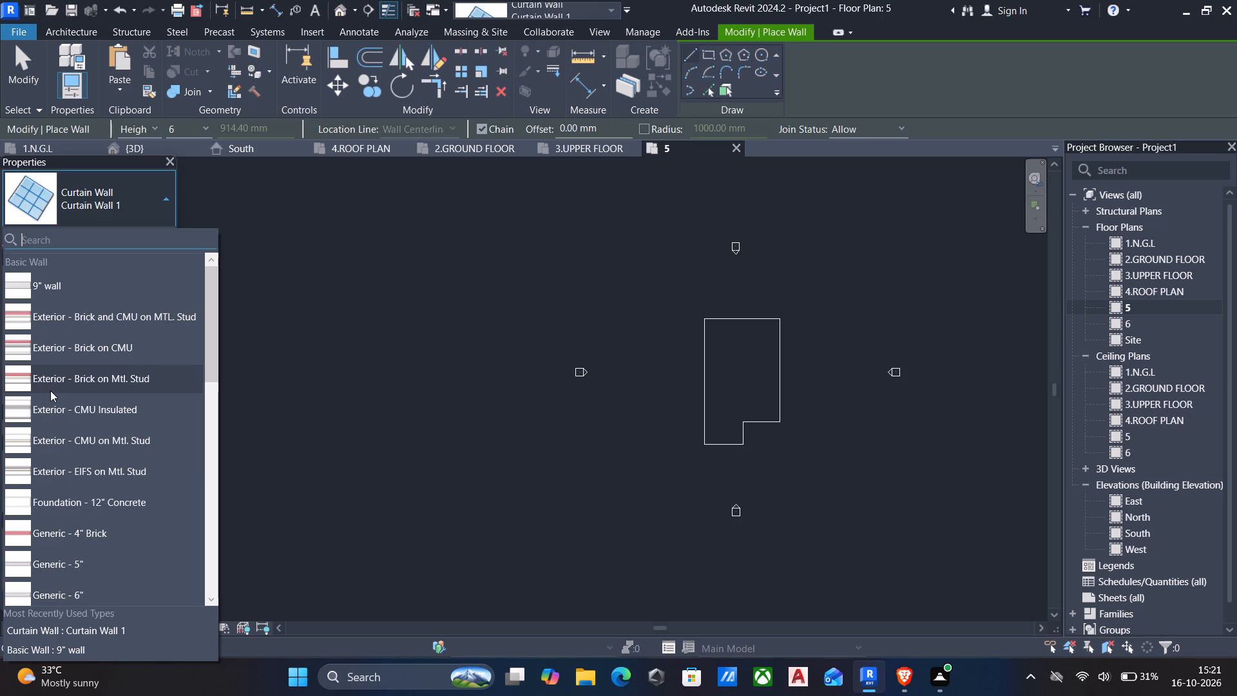
pyautogui.click(67, 284)
pyautogui.scroll(6, 785, 350)
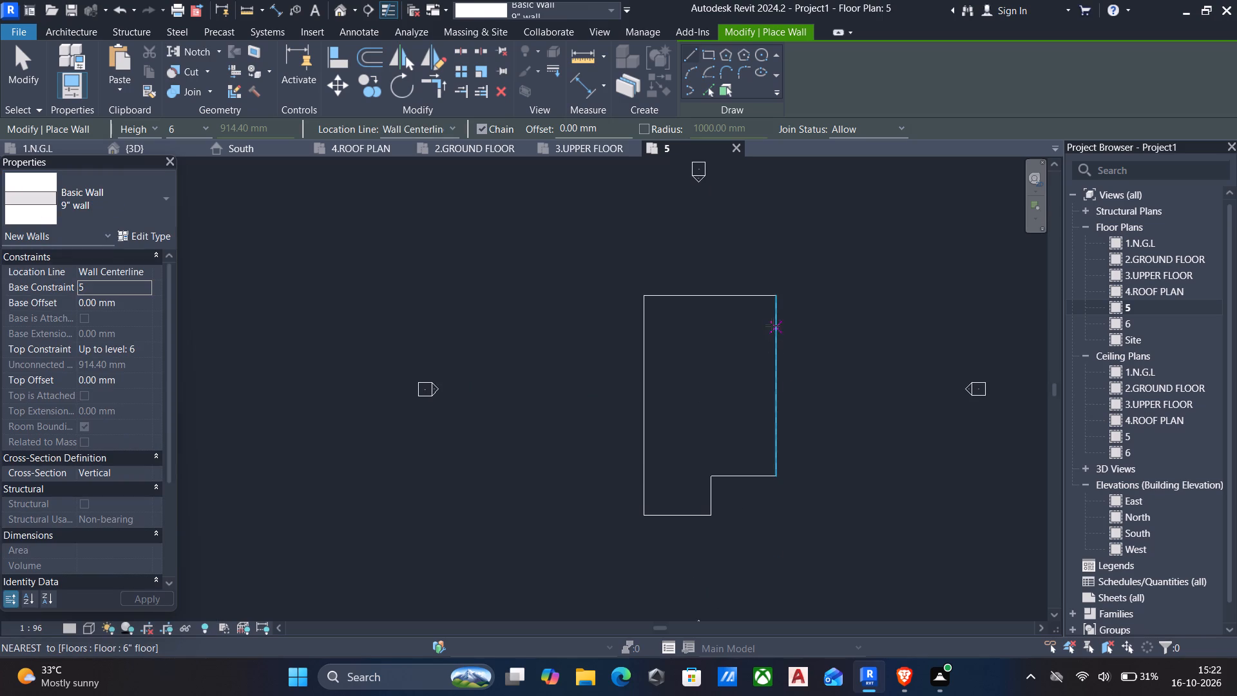
pyautogui.scroll(2, 772, 325)
pyautogui.scroll(3, 783, 275)
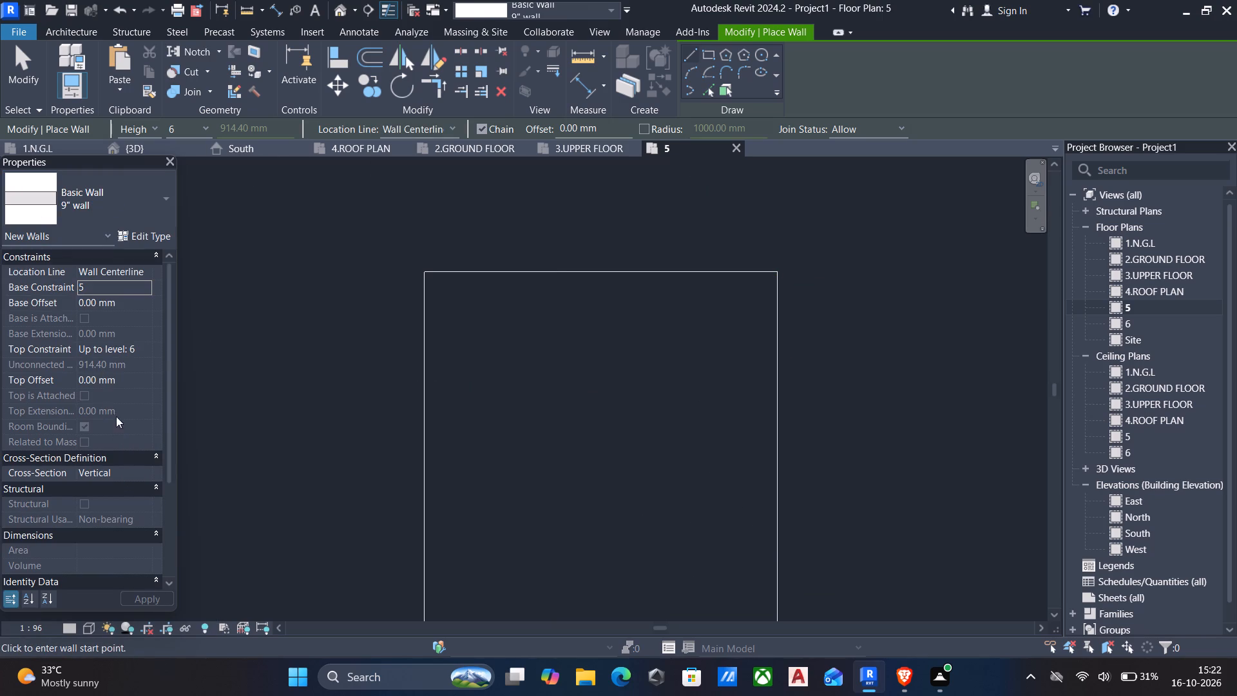
# Set the base level of floor plan 5's underlay range to 4.ROOF PLAN.
pyautogui.scroll(15, 144, 473)
pyautogui.scroll(-4, 144, 473)
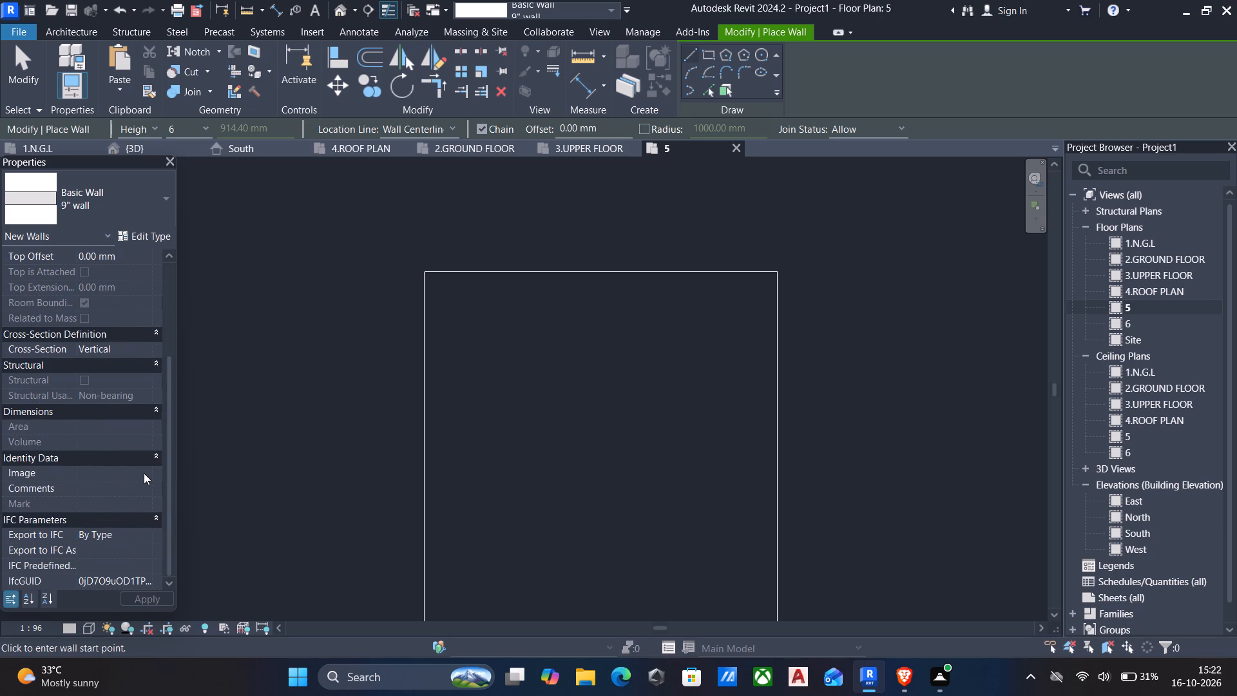
pyautogui.scroll(-2, 144, 473)
pyautogui.press('Escape')
pyautogui.press('Escape')
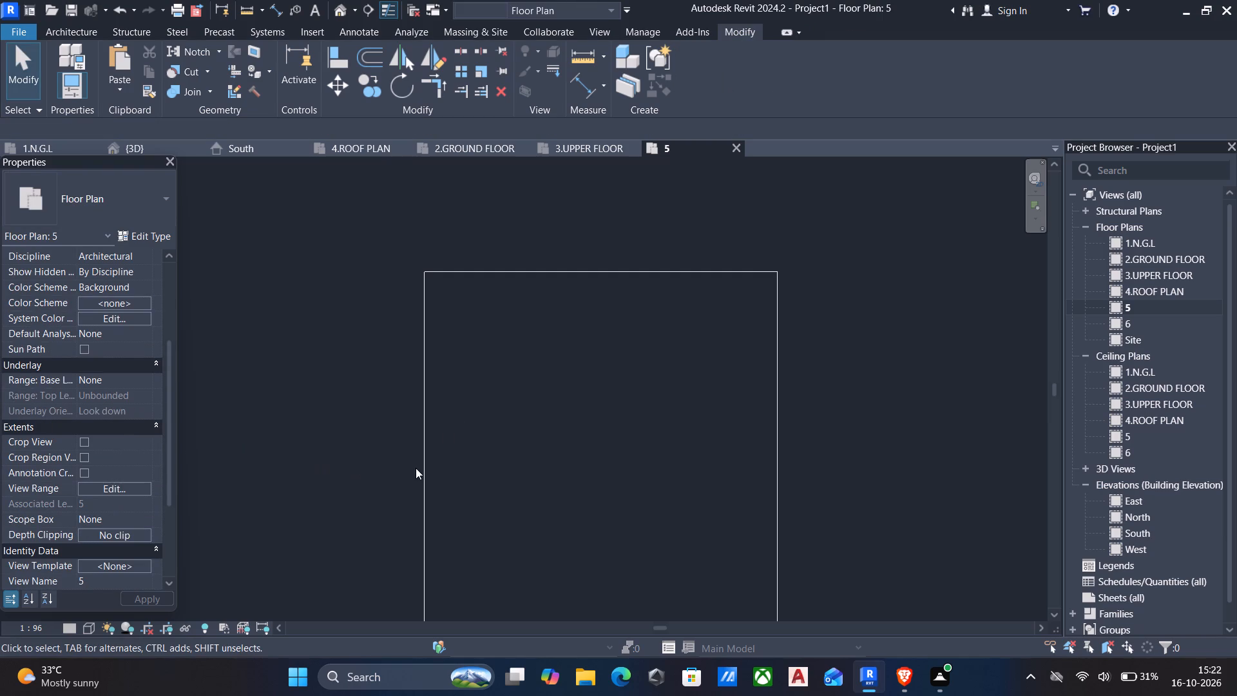
pyautogui.click(146, 380)
pyautogui.click(112, 447)
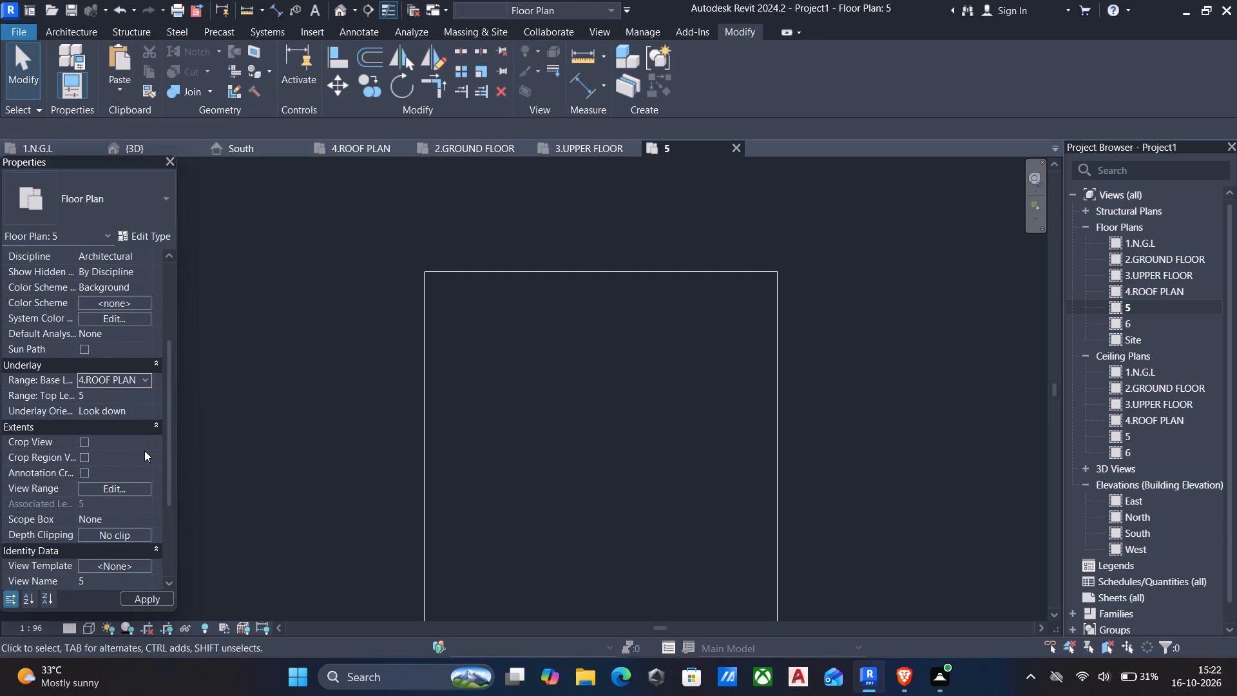
pyautogui.press('Escape')
# Draw a 9" wall along the slab's east edge, from the rear corner to the notch, with location line Finish Face: Exterior.
pyautogui.press('w')
pyautogui.press('a')
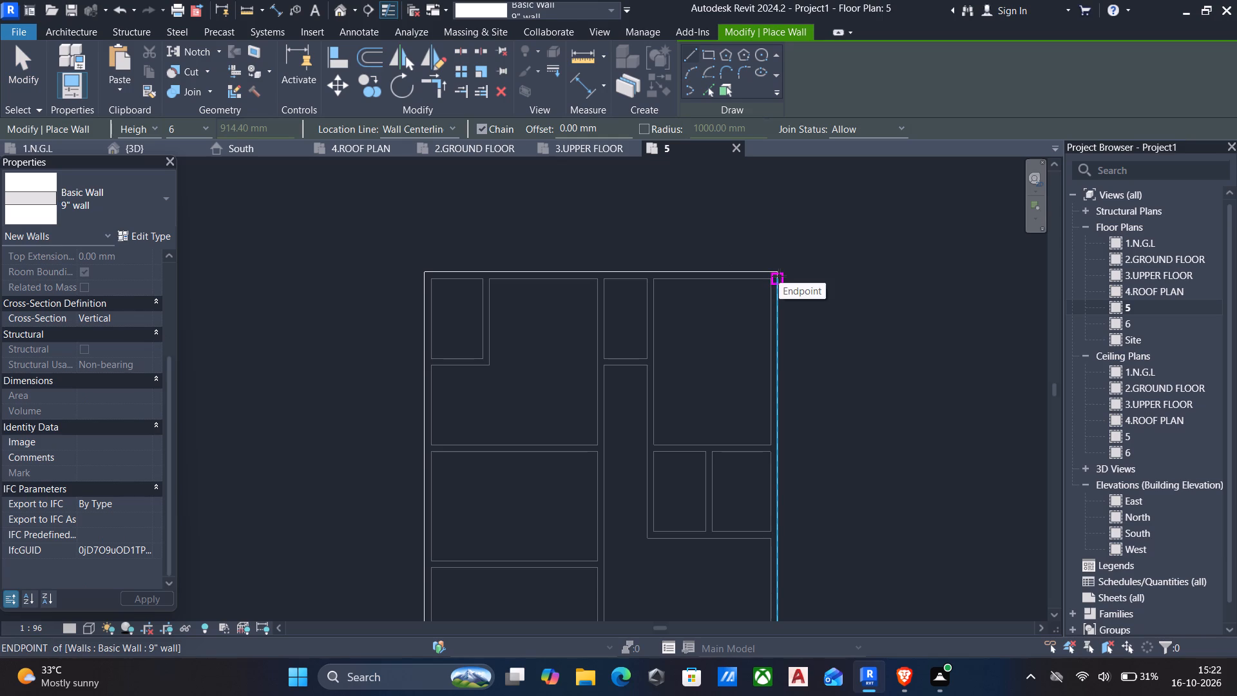
pyautogui.click(416, 134)
pyautogui.click(424, 171)
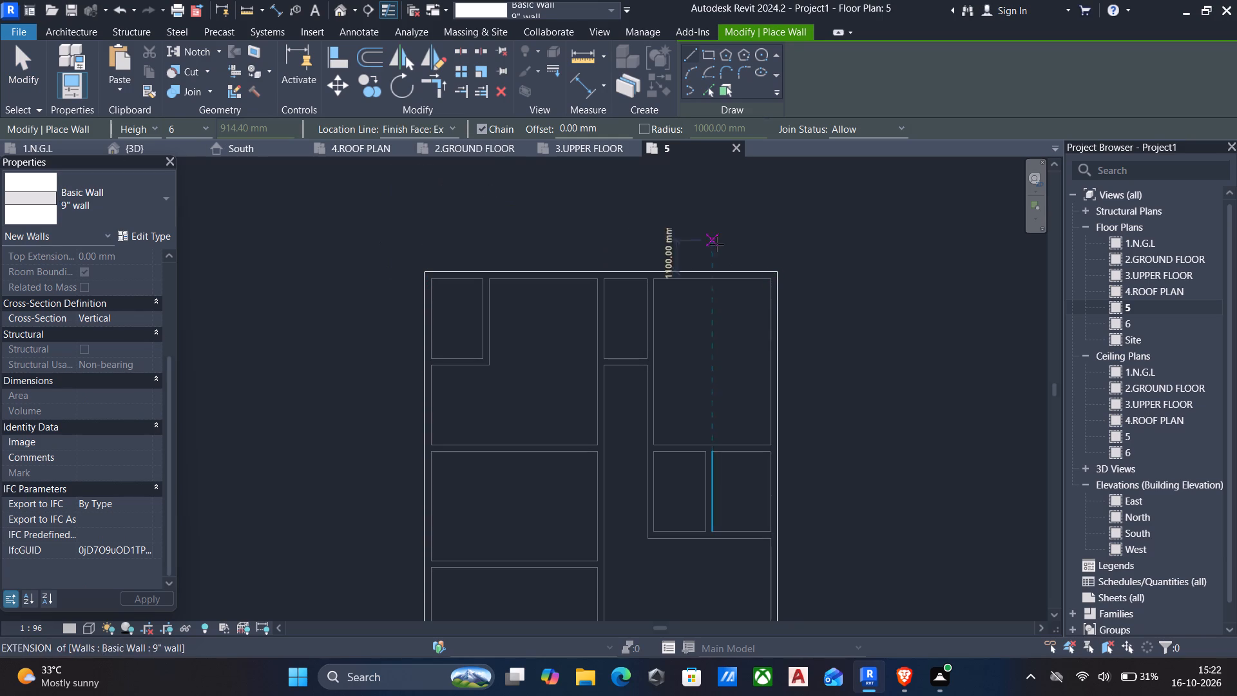
pyautogui.scroll(4, 771, 295)
pyautogui.click(789, 257)
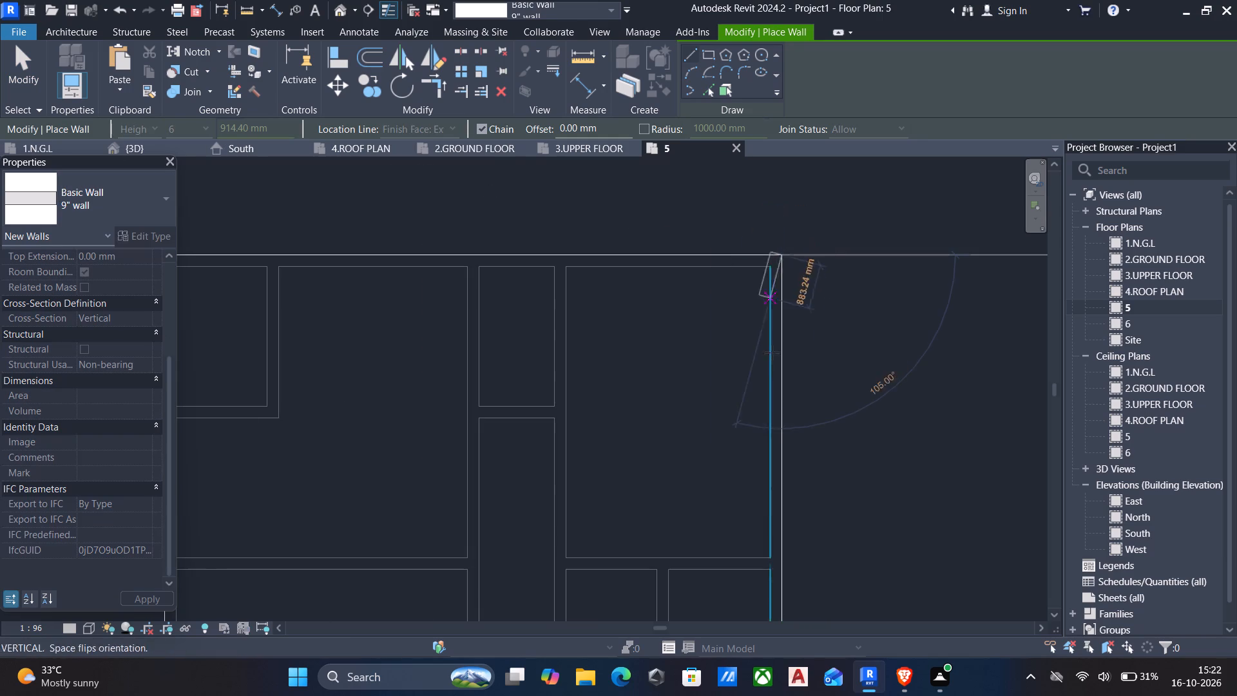
pyautogui.scroll(-3, 782, 464)
pyautogui.moveTo(776, 472); pyautogui.dragTo(781, 264, button='middle')
pyautogui.scroll(-3, 781, 264)
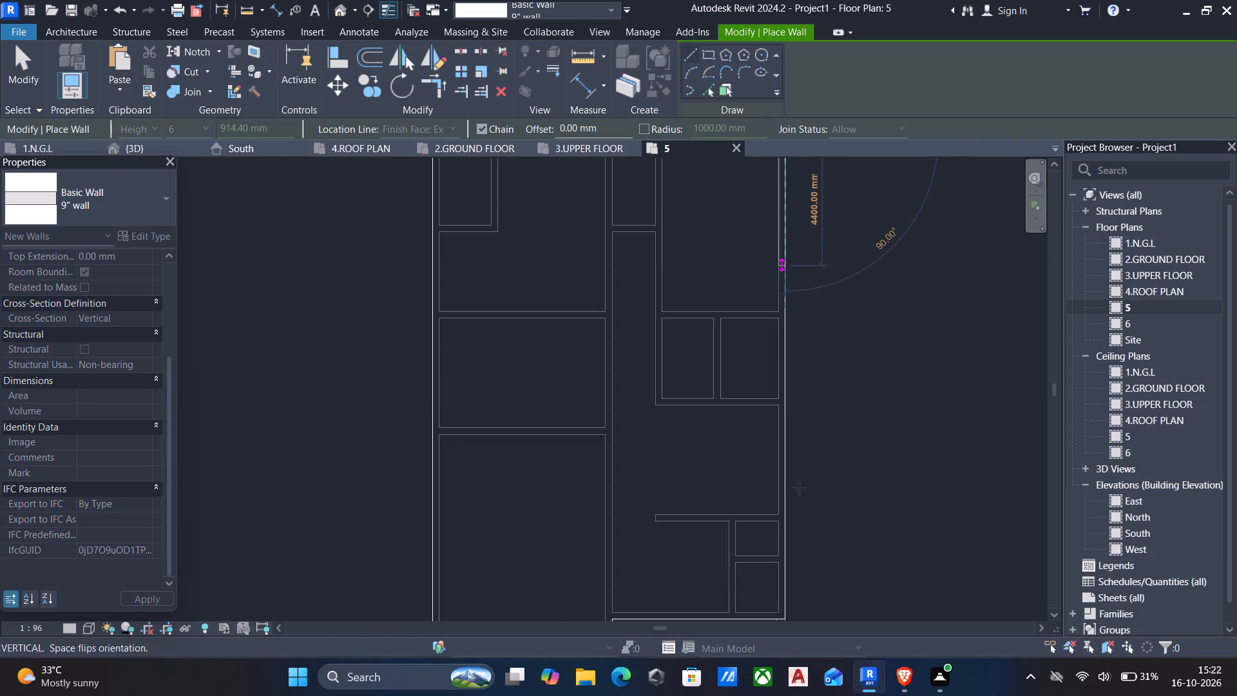
pyautogui.scroll(9, 798, 547)
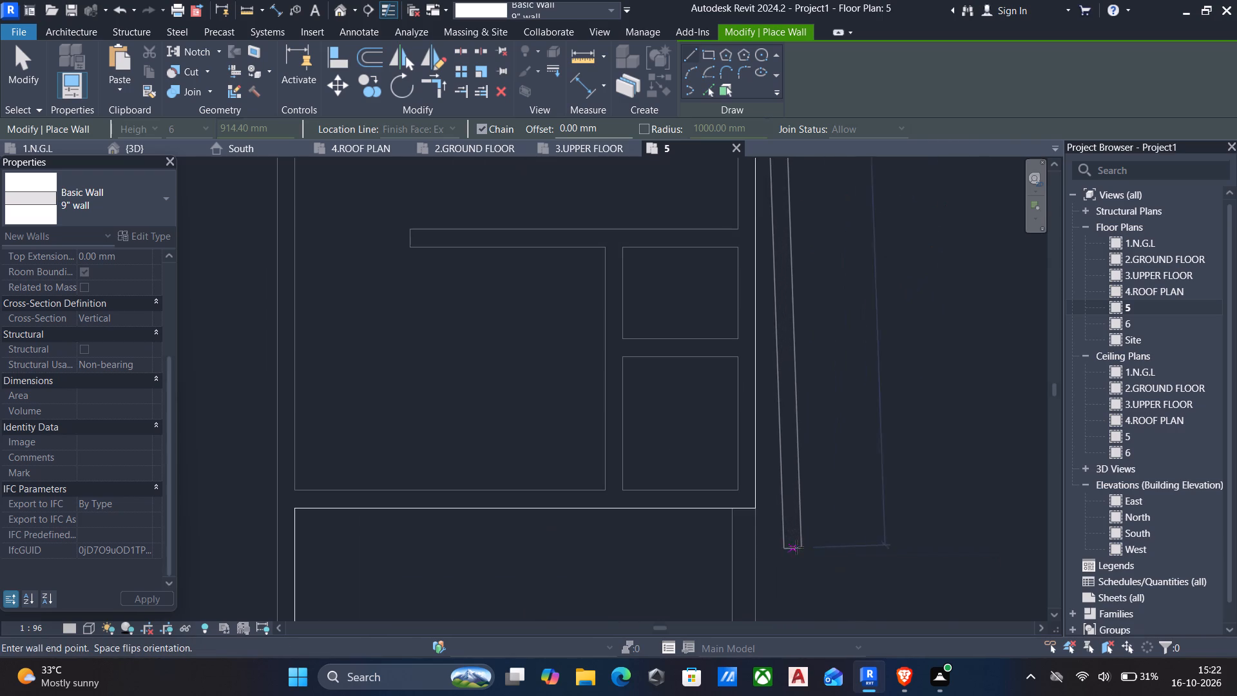
pyautogui.click(757, 511)
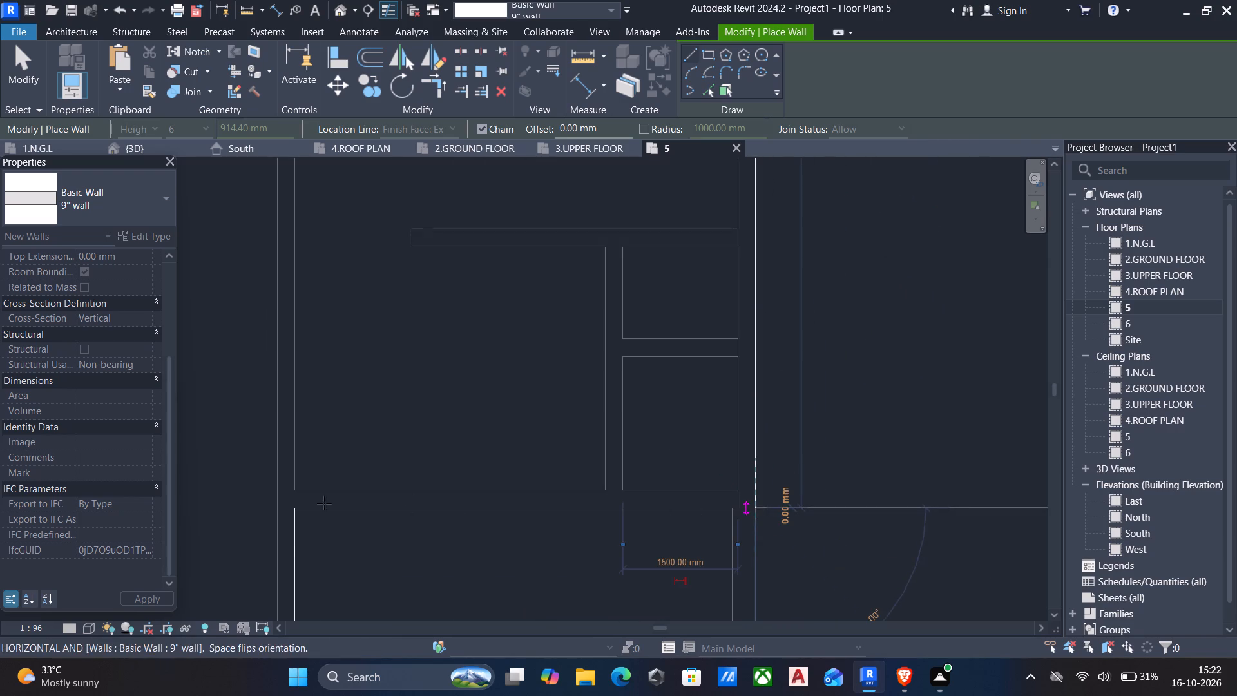
# Continue the 9" wall around the notch, along its rear edge and forward along its side to the slab's front edge.
pyautogui.click(278, 503)
pyautogui.moveTo(291, 552); pyautogui.dragTo(298, 469, button='middle')
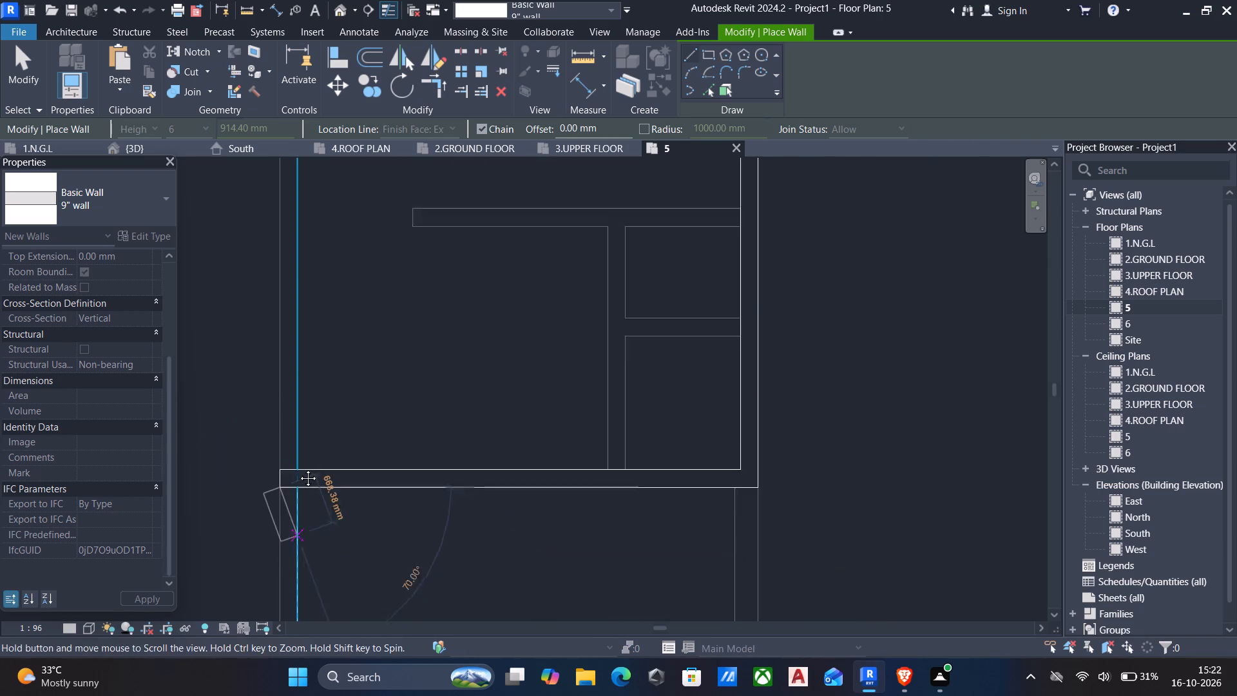
pyautogui.moveTo(298, 469); pyautogui.dragTo(303, 429, button='middle')
pyautogui.press('space')
pyautogui.moveTo(253, 493); pyautogui.dragTo(394, 319, button='middle')
pyautogui.scroll(-2, 394, 319)
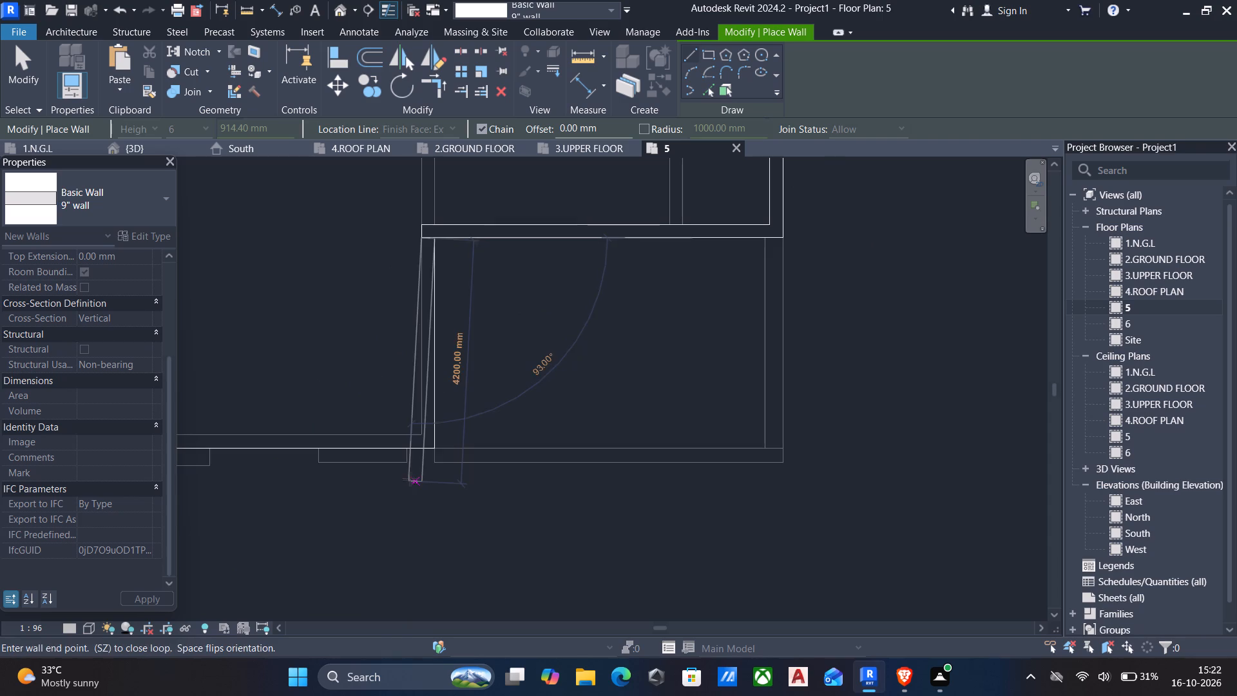
pyautogui.scroll(2, 411, 475)
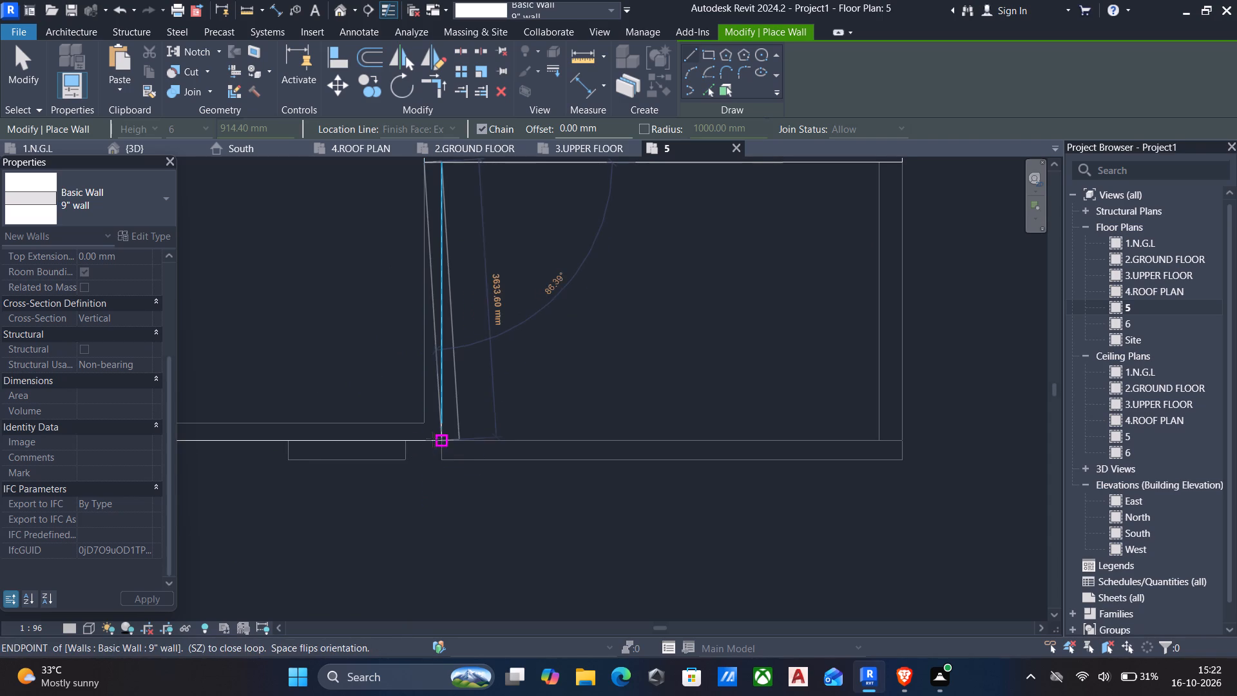
pyautogui.click(427, 438)
pyautogui.moveTo(375, 440); pyautogui.dragTo(762, 445, button='middle')
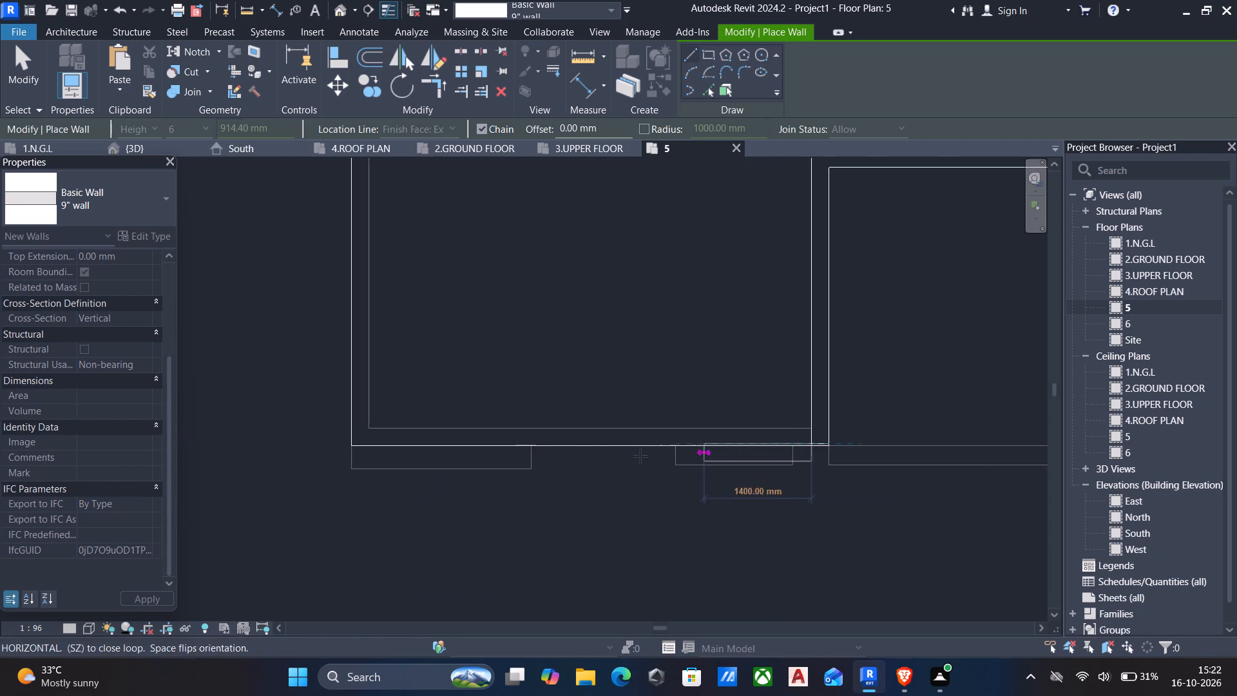
pyautogui.press('space')
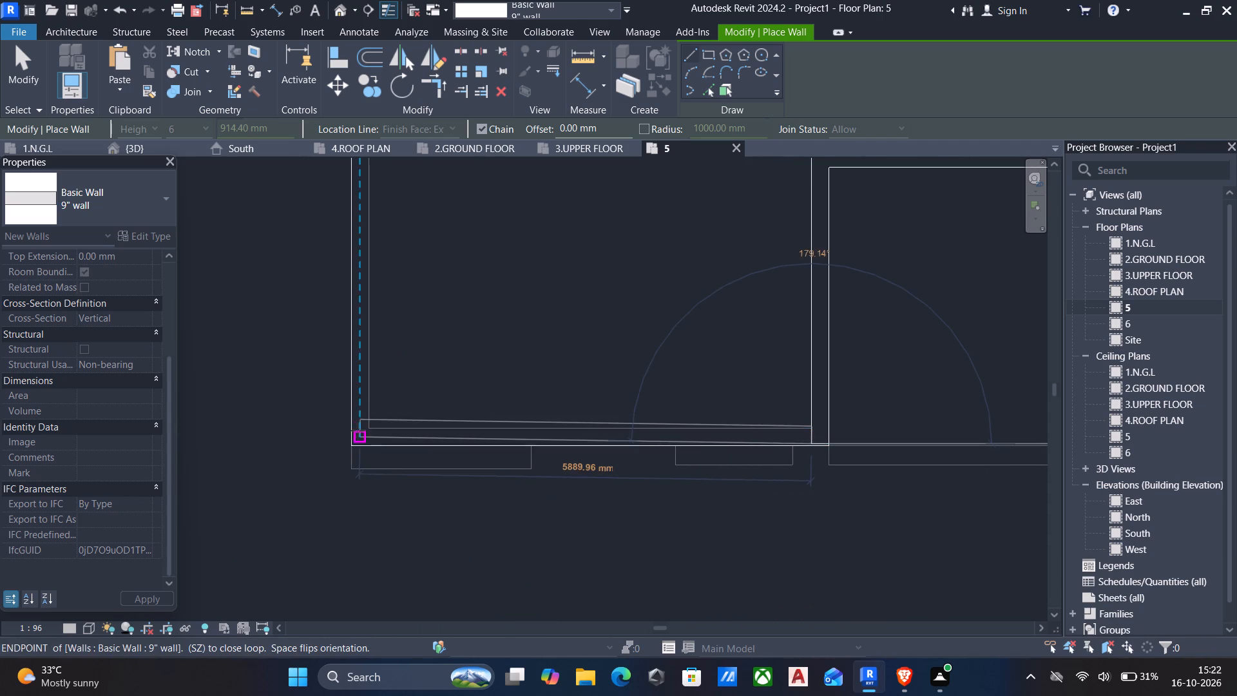
pyautogui.press('Escape')
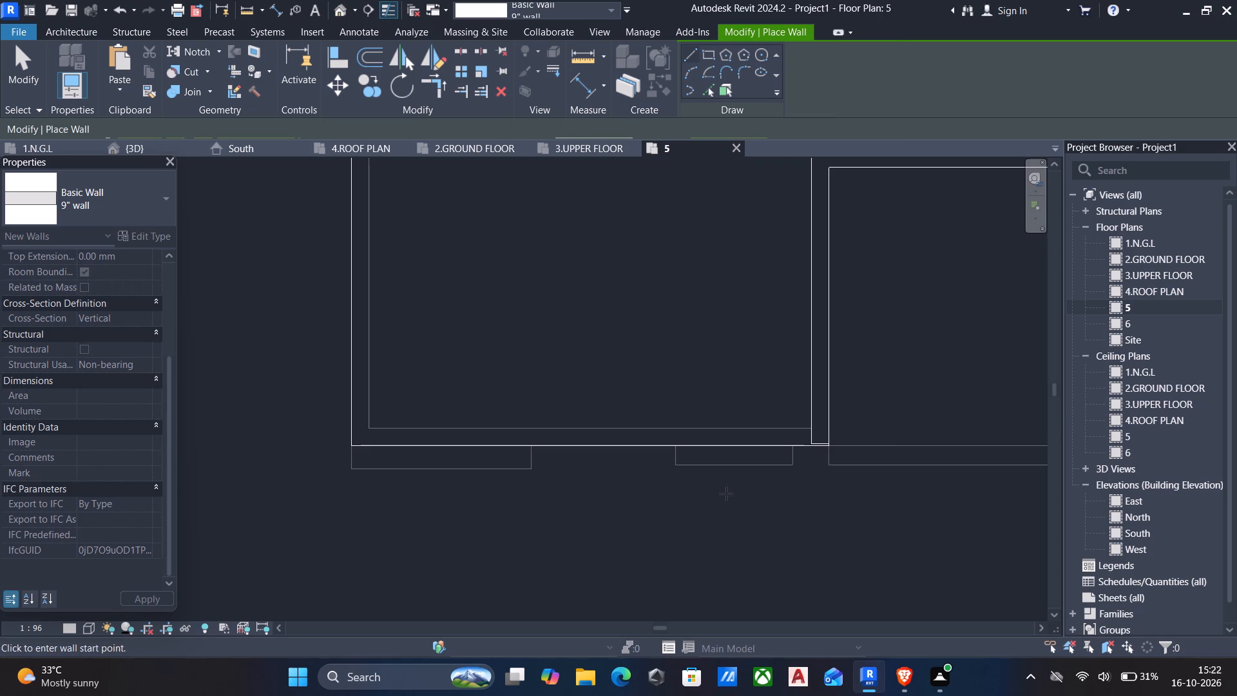
# Align the front end of the notch's side wall with the slab's front edge.
pyautogui.scroll(3, 830, 454)
pyautogui.press('Escape')
pyautogui.write('al')
pyautogui.scroll(4, 830, 454)
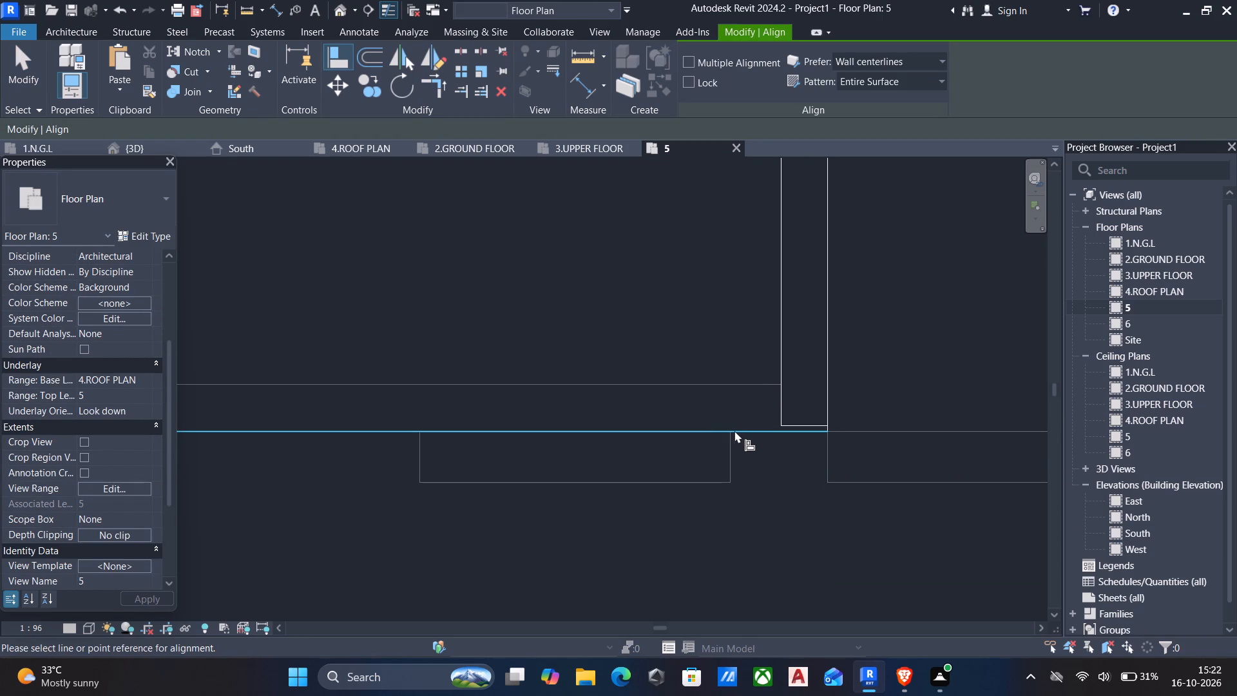
pyautogui.click(740, 430)
pyautogui.click(796, 429)
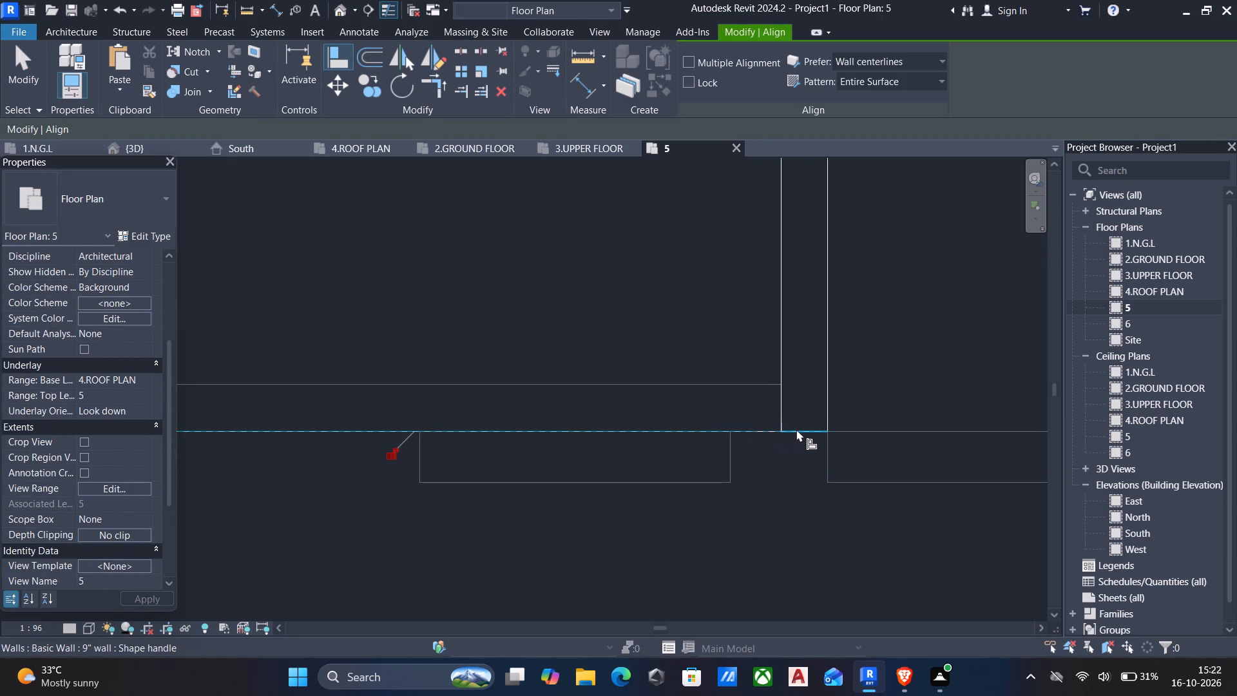
pyautogui.press('Escape')
pyautogui.press('Escape')
# Create a similar wall about 6004 mm long along the slab's front edge, from the notch wall to the front-west corner.
pyautogui.click(782, 378)
pyautogui.write('cs')
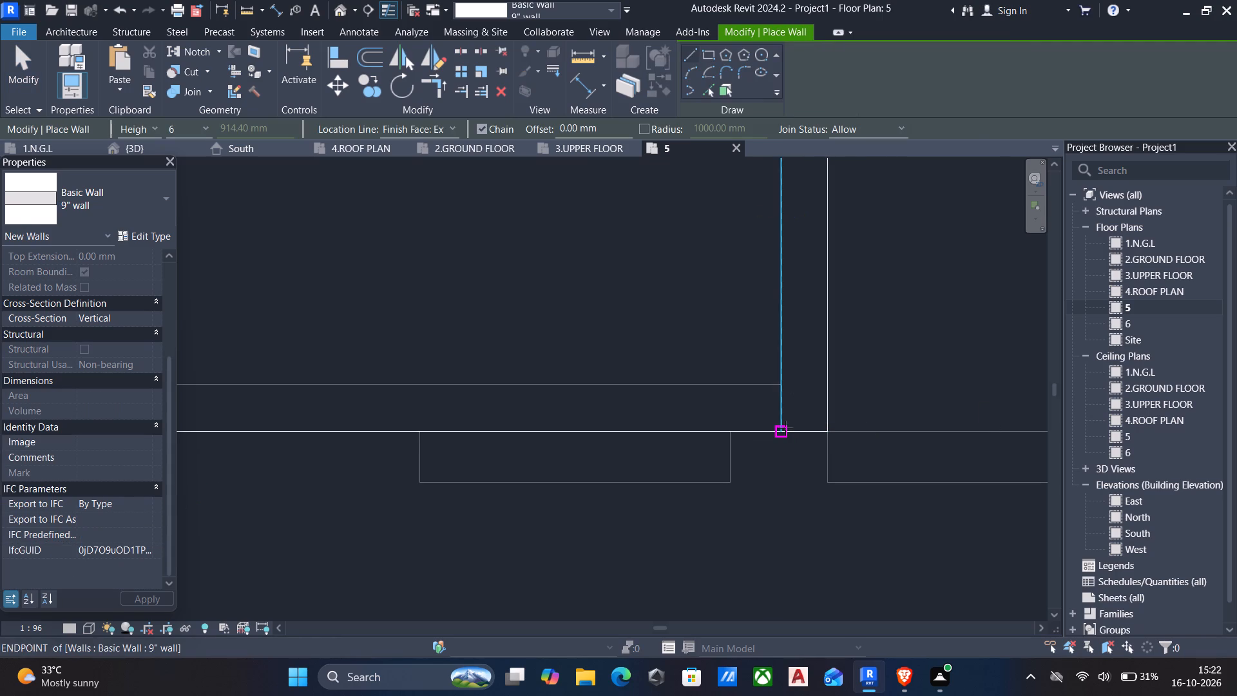
pyautogui.click(785, 428)
pyautogui.scroll(-2, 454, 443)
pyautogui.moveTo(437, 431); pyautogui.dragTo(630, 448, button='middle')
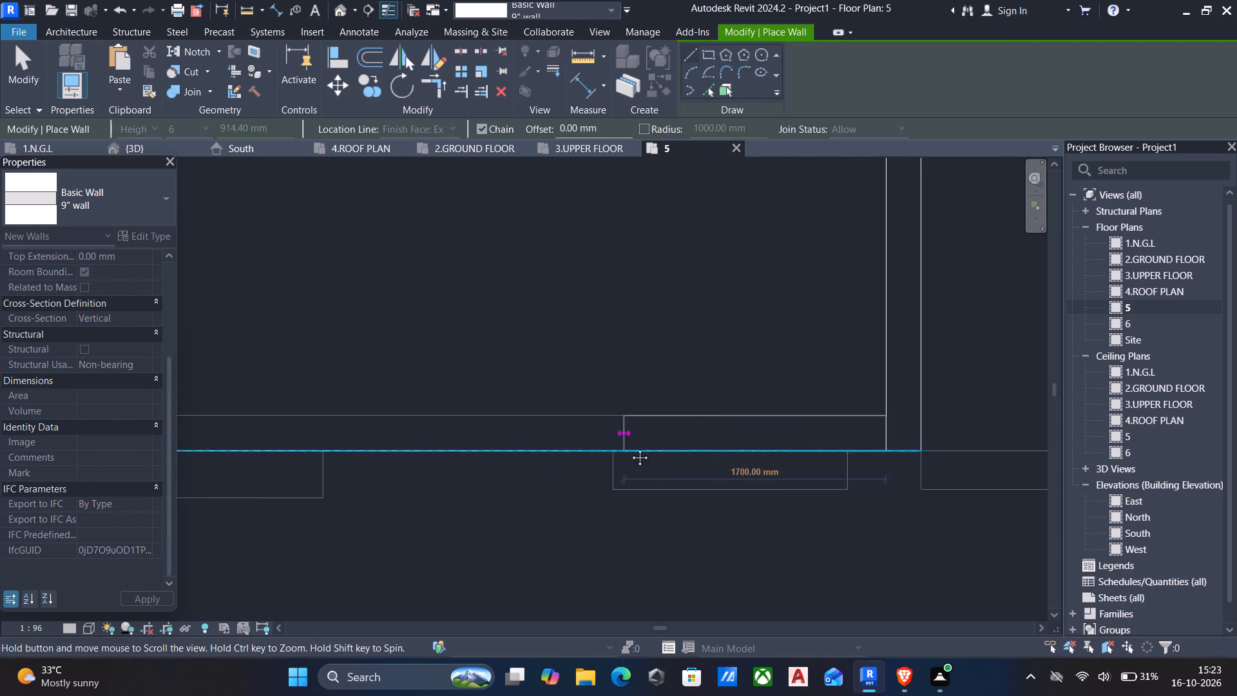
pyautogui.moveTo(630, 448); pyautogui.dragTo(814, 443, button='middle')
pyautogui.scroll(-3, 816, 444)
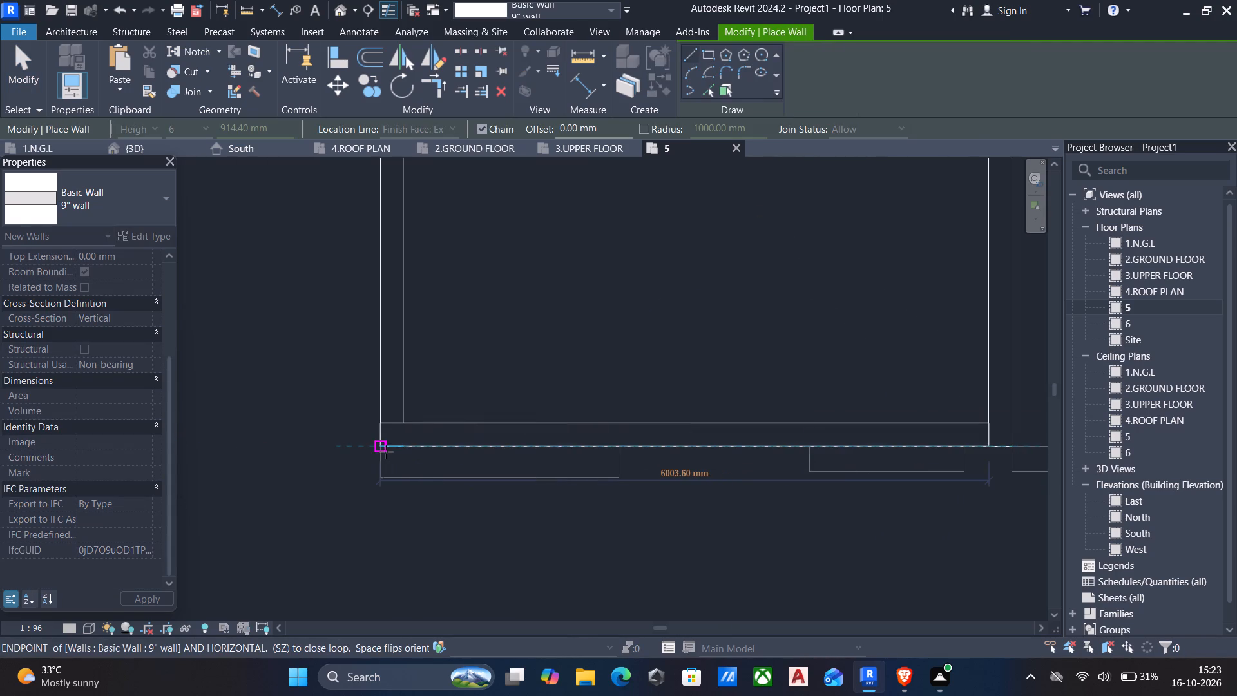
pyautogui.click(384, 449)
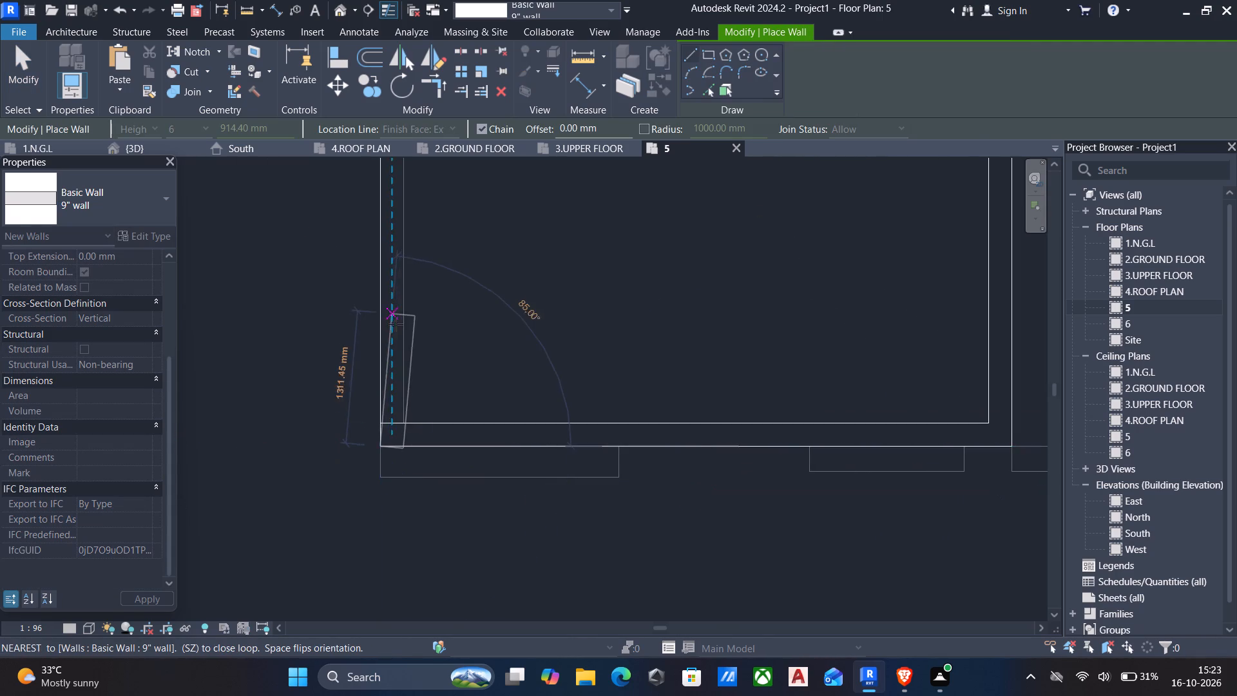
# Continue the 9" wall along the slab's west edge from the front corner to the rear corner.
pyautogui.moveTo(382, 335); pyautogui.dragTo(386, 486, button='middle')
pyautogui.scroll(-4, 386, 488)
pyautogui.moveTo(407, 295); pyautogui.dragTo(442, 460, button='middle')
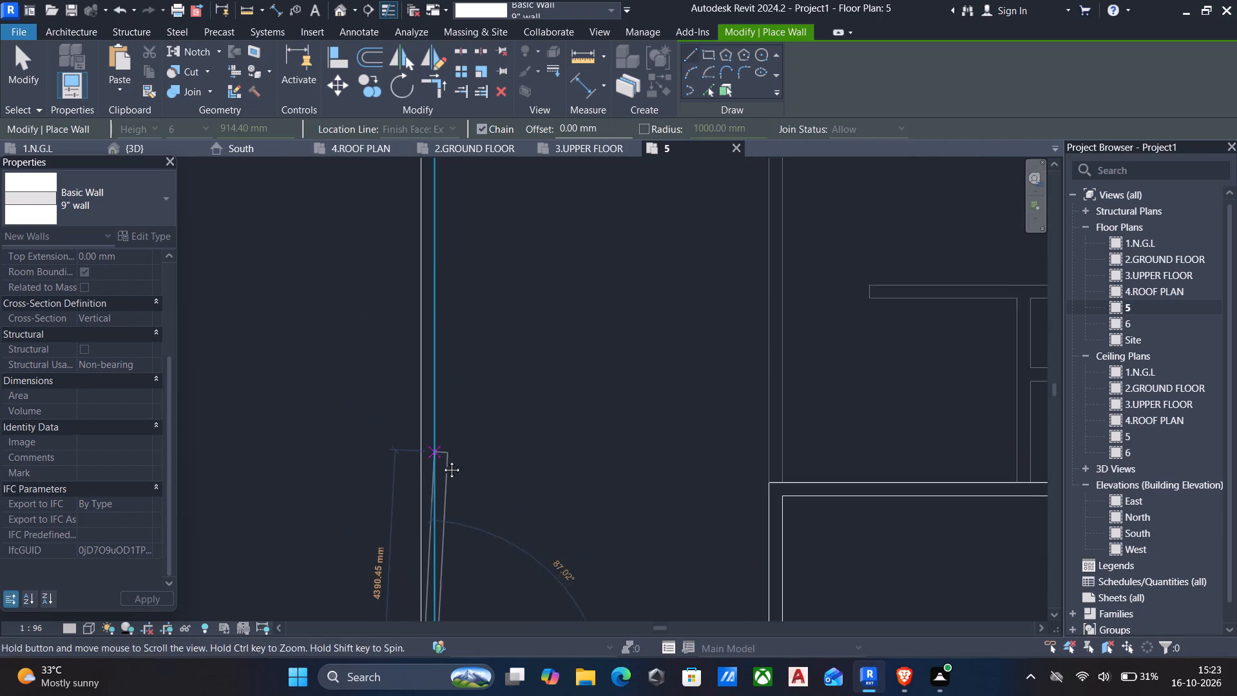
pyautogui.moveTo(442, 460); pyautogui.dragTo(442, 461, button='middle')
pyautogui.scroll(-4, 431, 426)
pyautogui.moveTo(441, 350); pyautogui.dragTo(461, 543, button='middle')
pyautogui.moveTo(472, 281); pyautogui.dragTo(457, 398, button='middle')
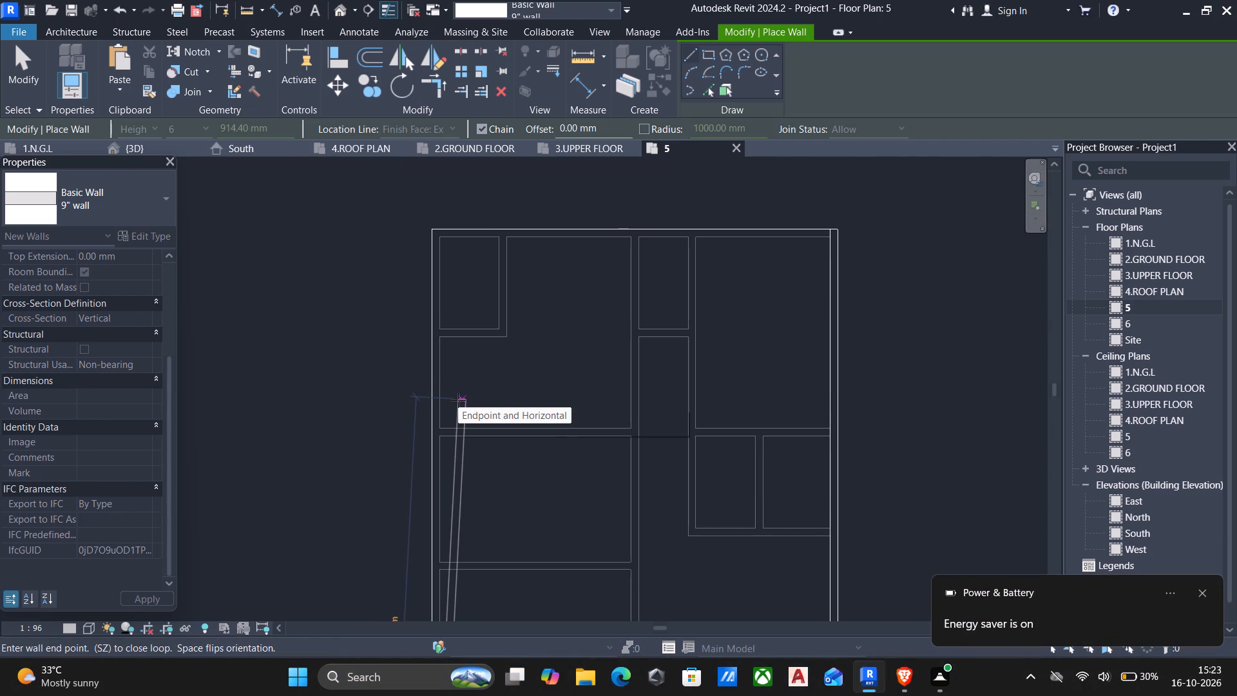
pyautogui.scroll(3, 416, 229)
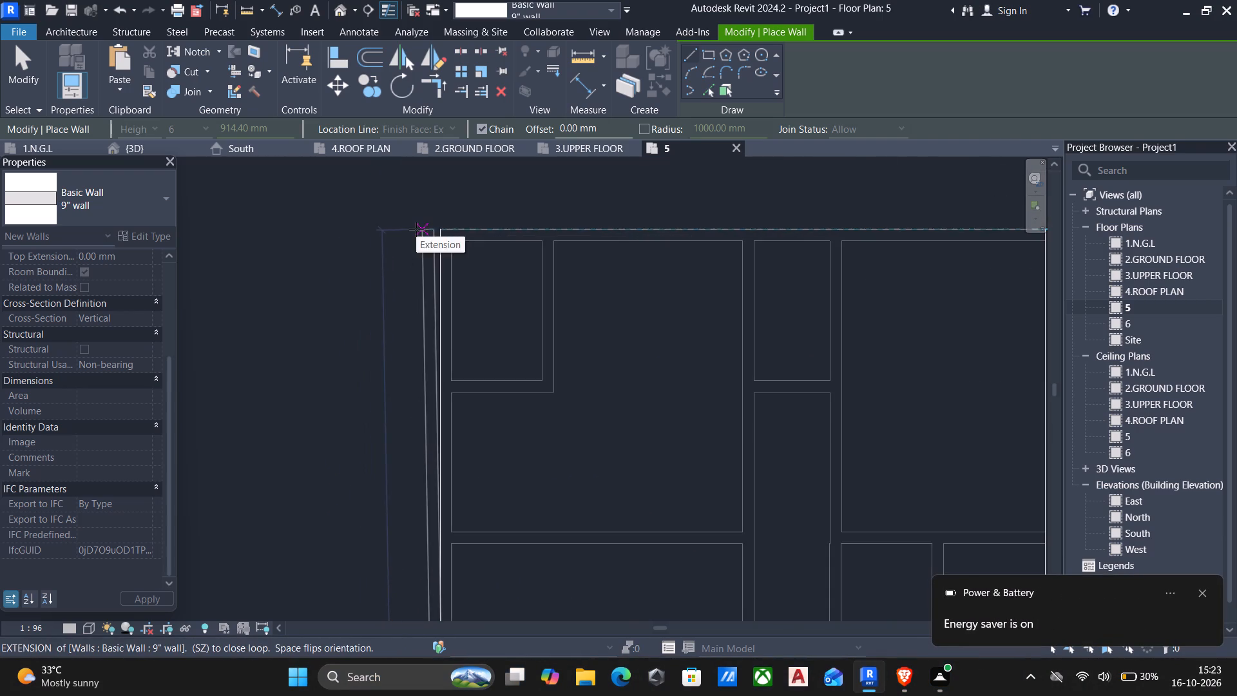
pyautogui.scroll(3, 425, 233)
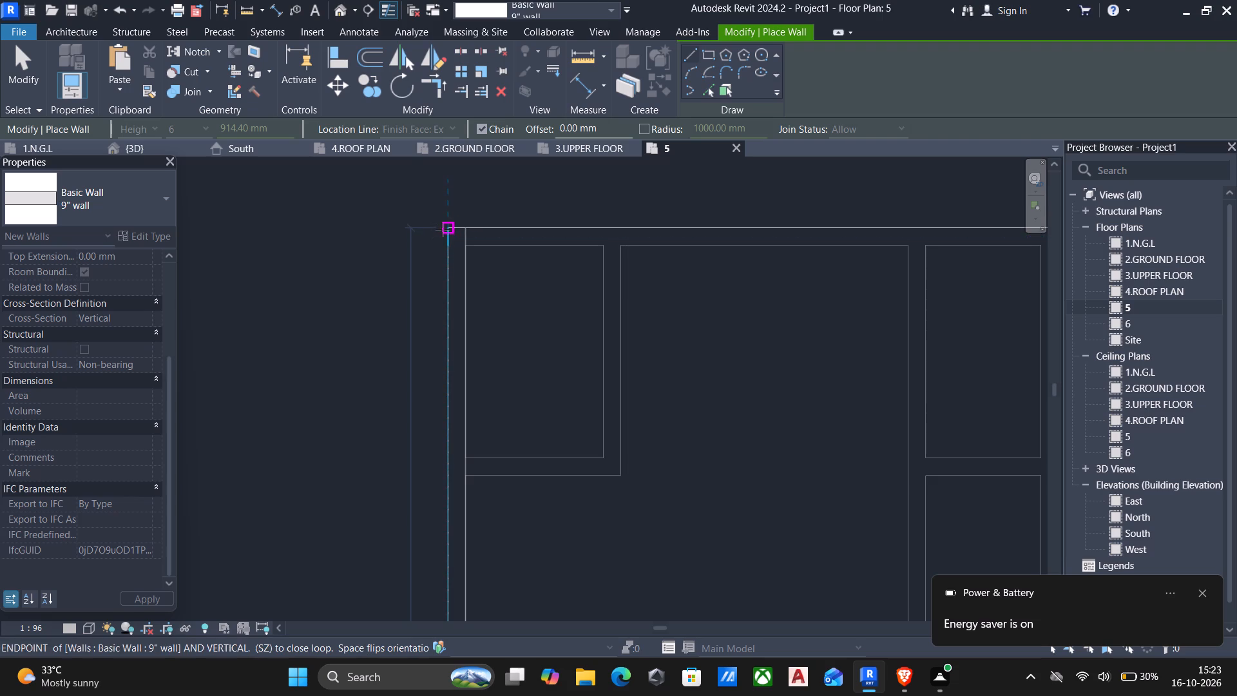
pyautogui.click(443, 229)
# Close the parapet loop with a 9" wall along the slab's rear edge to the northeast corner.
pyautogui.moveTo(684, 256); pyautogui.dragTo(565, 244, button='middle')
pyautogui.scroll(-2, 562, 242)
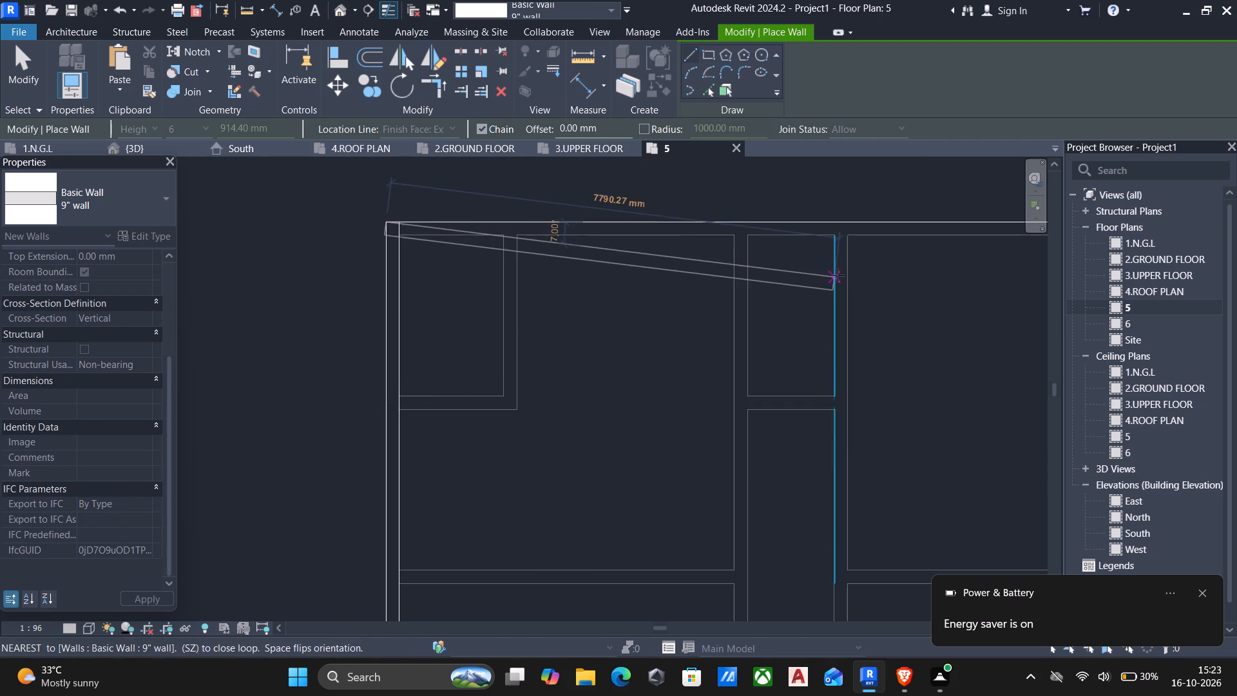
pyautogui.moveTo(829, 274); pyautogui.dragTo(587, 305, button='middle')
pyautogui.scroll(-1, 587, 305)
pyautogui.scroll(3, 800, 258)
pyautogui.click(828, 271)
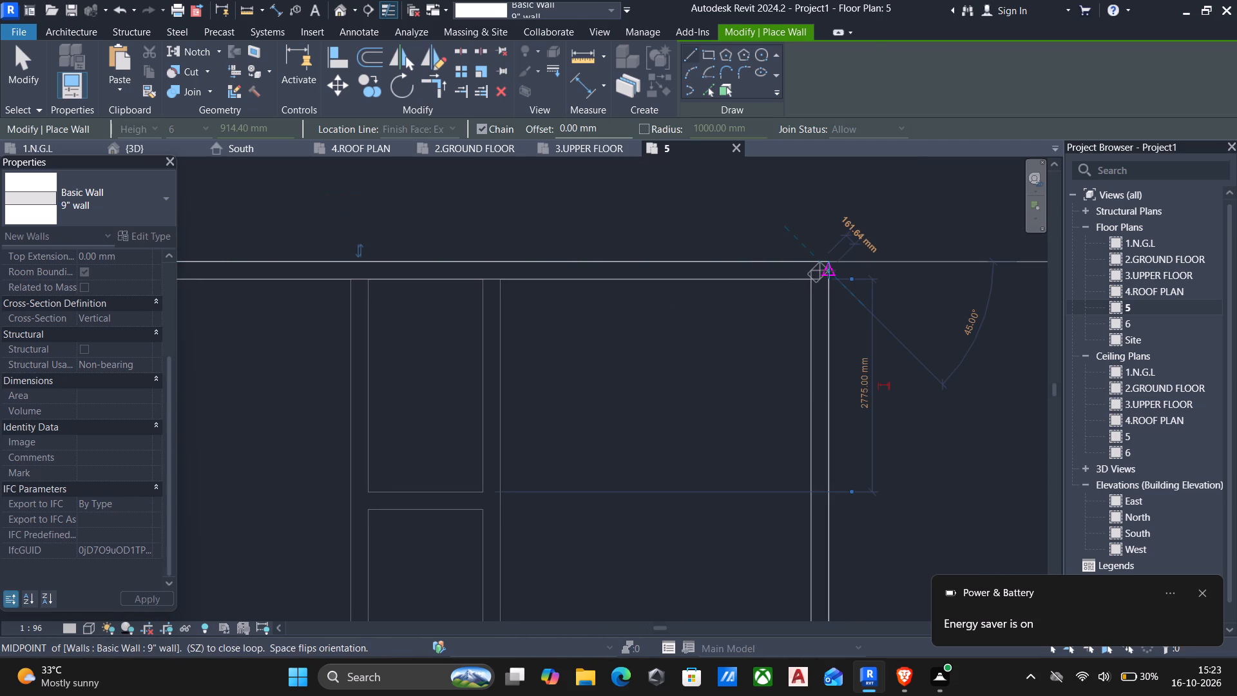
pyautogui.press('Escape')
pyautogui.press('Escape')
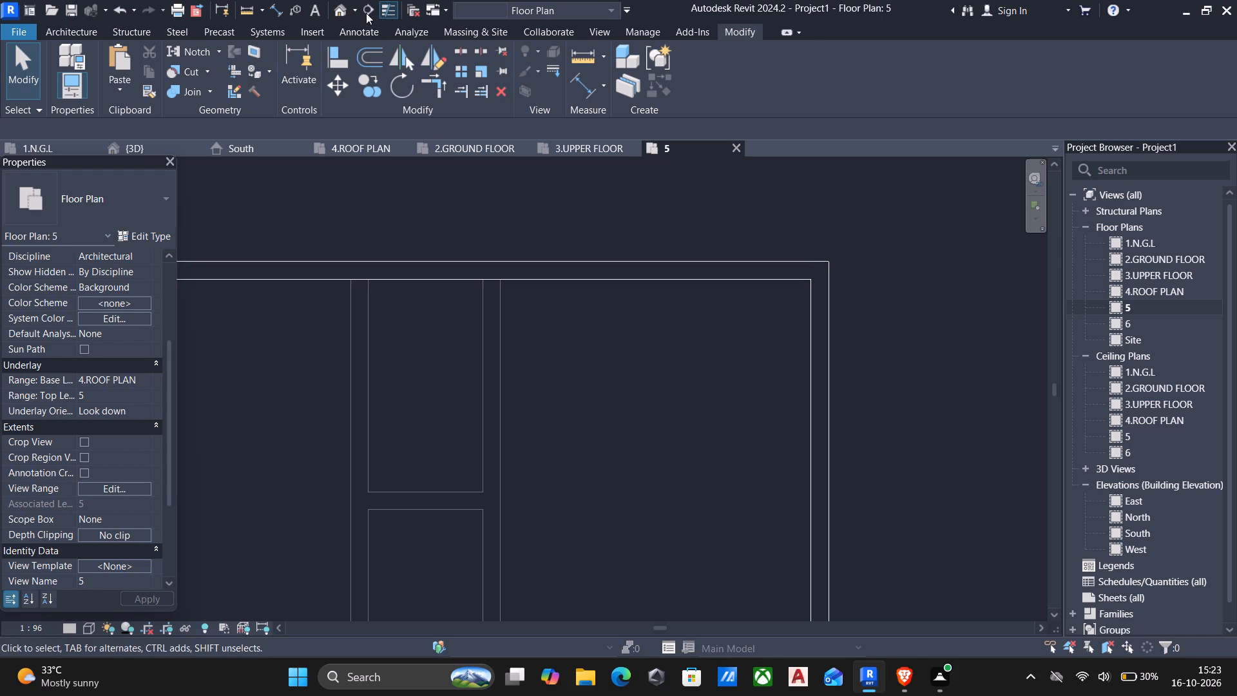
# Open the 3D view and examine the parapet walls around the roof and notch from several angles.
pyautogui.click(347, 10)
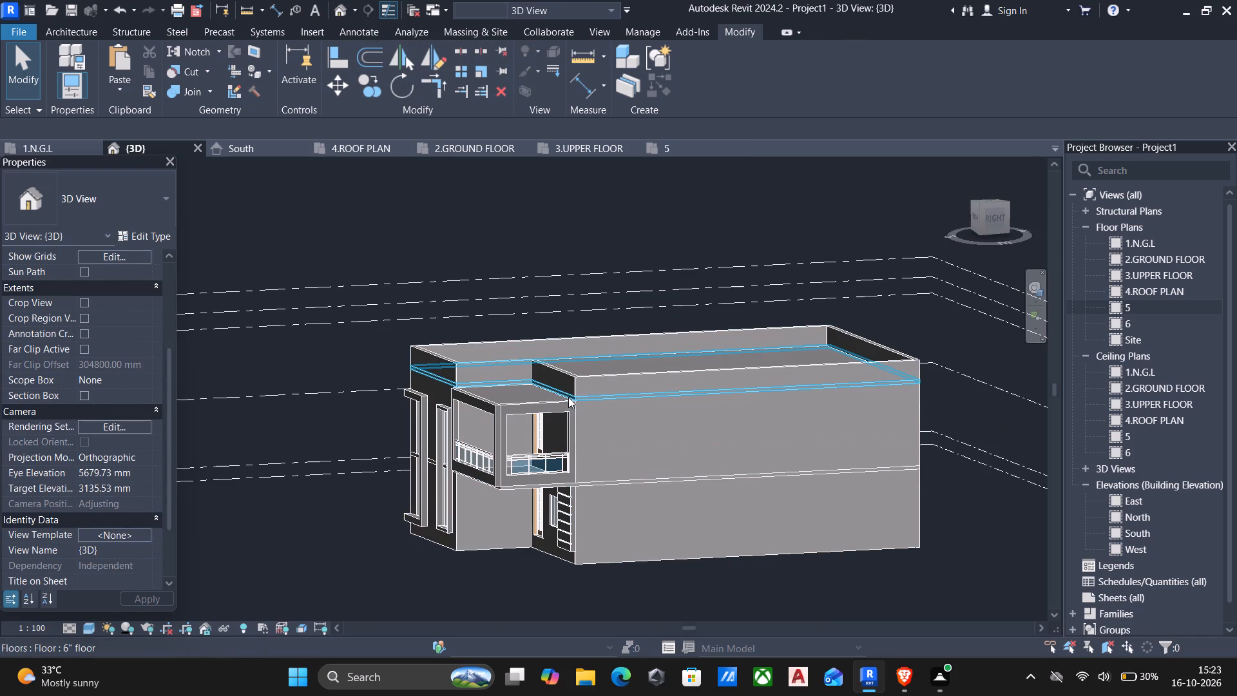
pyautogui.scroll(-2, 535, 434)
pyautogui.keyDown('shift'); pyautogui.moveTo(538, 440); pyautogui.dragTo(663, 411, button='middle'); pyautogui.keyUp('shift')
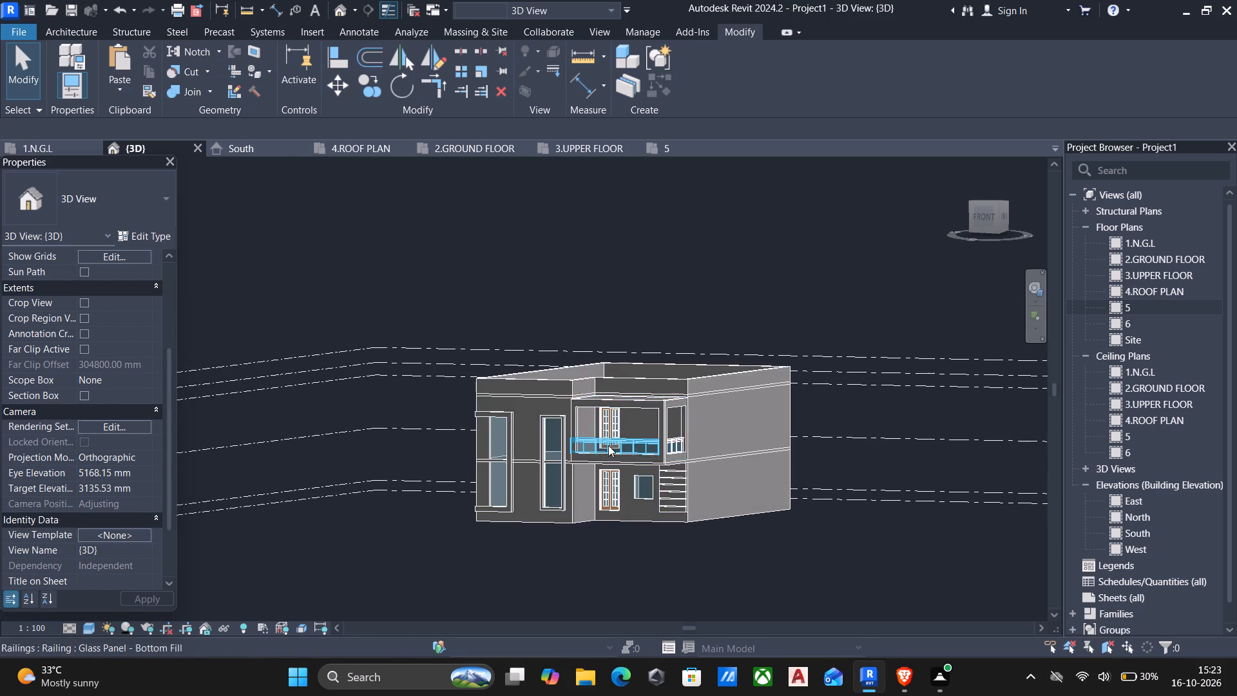
pyautogui.scroll(3, 606, 449)
pyautogui.moveTo(606, 451); pyautogui.dragTo(720, 441, button='middle')
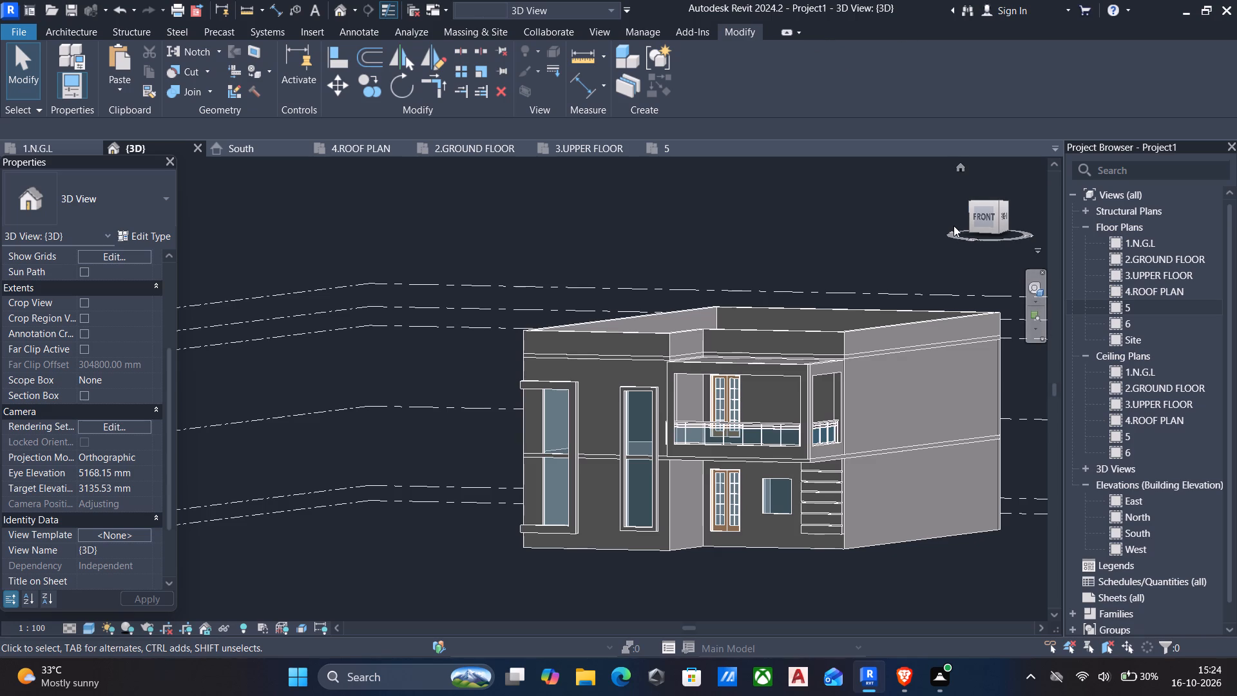
pyautogui.scroll(-2, 927, 271)
pyautogui.keyDown('shift'); pyautogui.moveTo(879, 236); pyautogui.dragTo(881, 282, button='middle'); pyautogui.keyUp('shift')
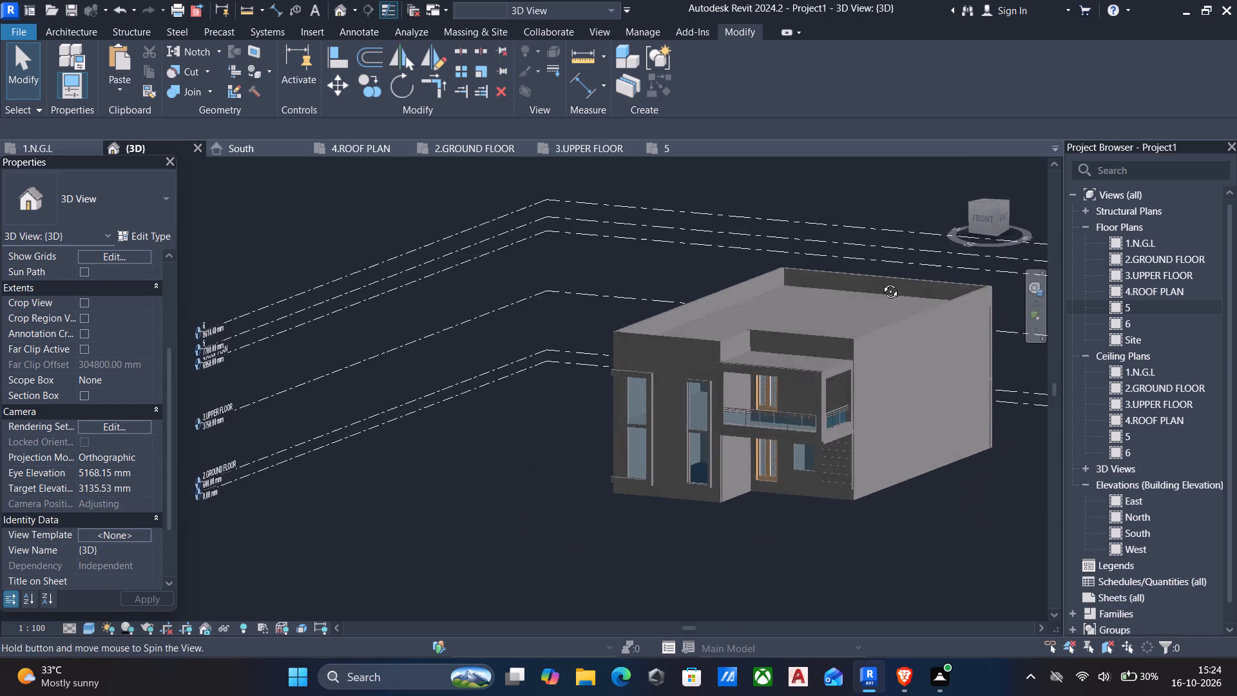
pyautogui.keyDown('shift'); pyautogui.moveTo(881, 282); pyautogui.dragTo(806, 345, button='middle'); pyautogui.keyUp('shift')
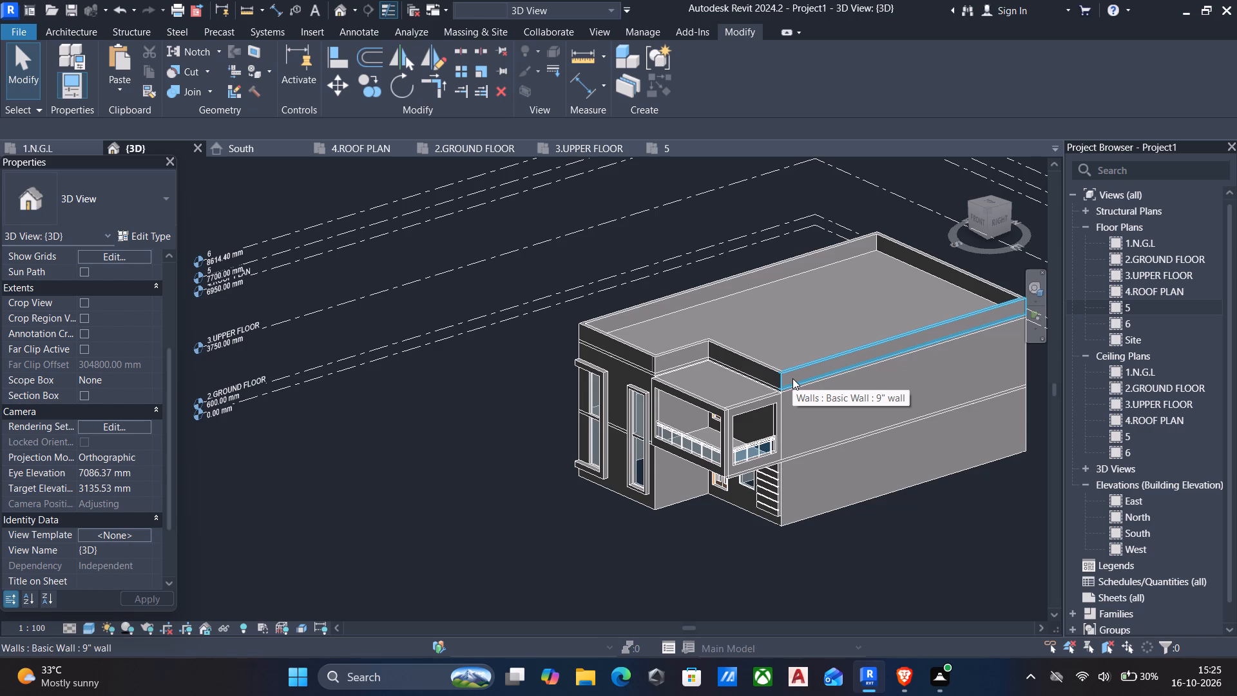
pyautogui.keyDown('shift'); pyautogui.moveTo(827, 362); pyautogui.dragTo(870, 351, button='middle'); pyautogui.keyUp('shift')
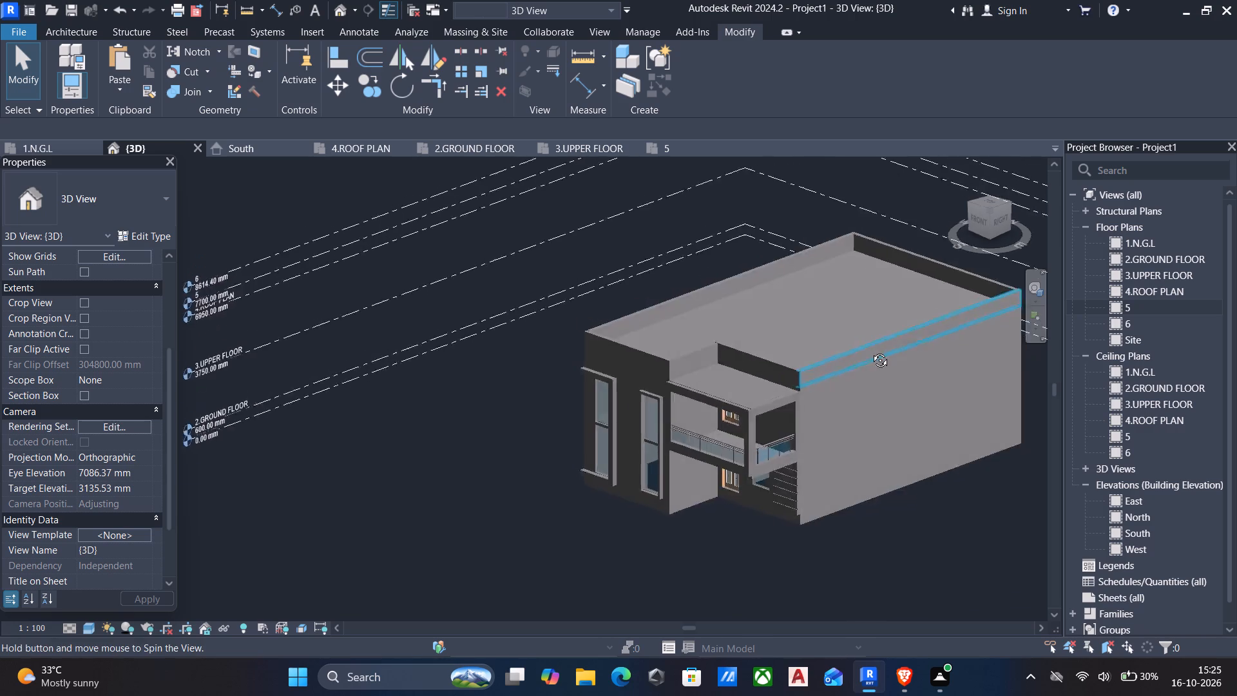
pyautogui.keyDown('shift'); pyautogui.moveTo(870, 351); pyautogui.dragTo(977, 318, button='middle'); pyautogui.keyUp('shift')
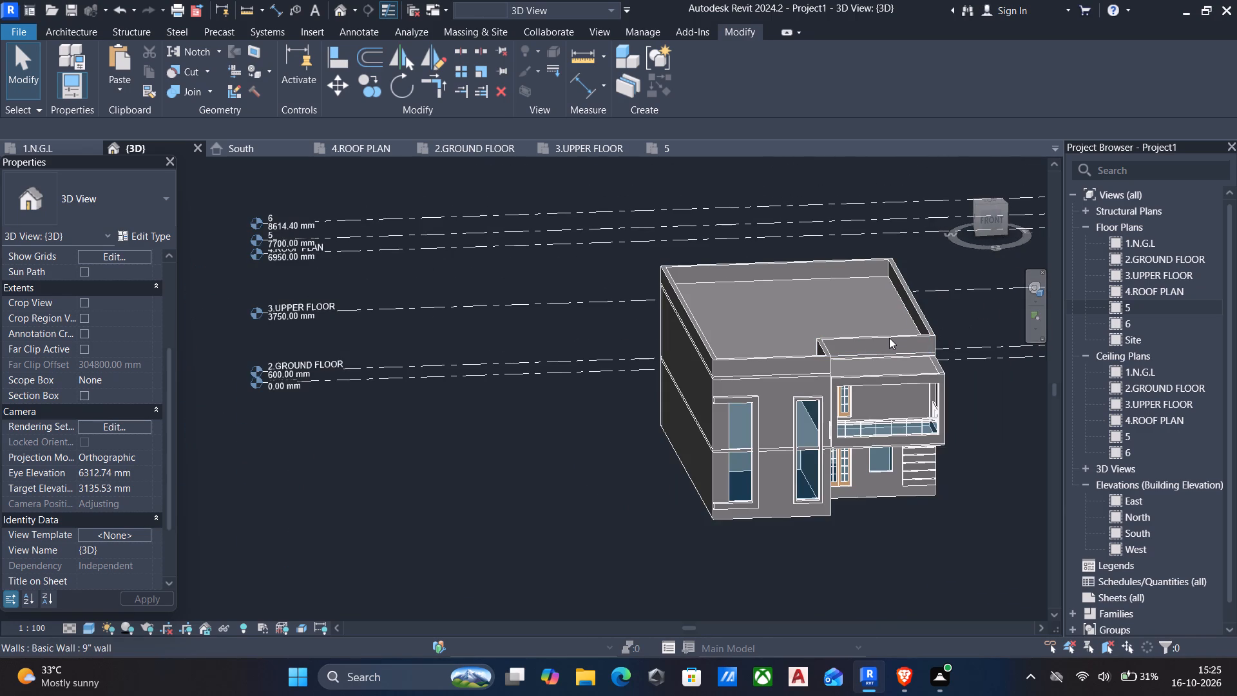
# Examine the notch parapet wall and the house's overall massing in 3D, from straight-on front and front-corner angles.
pyautogui.click(889, 338)
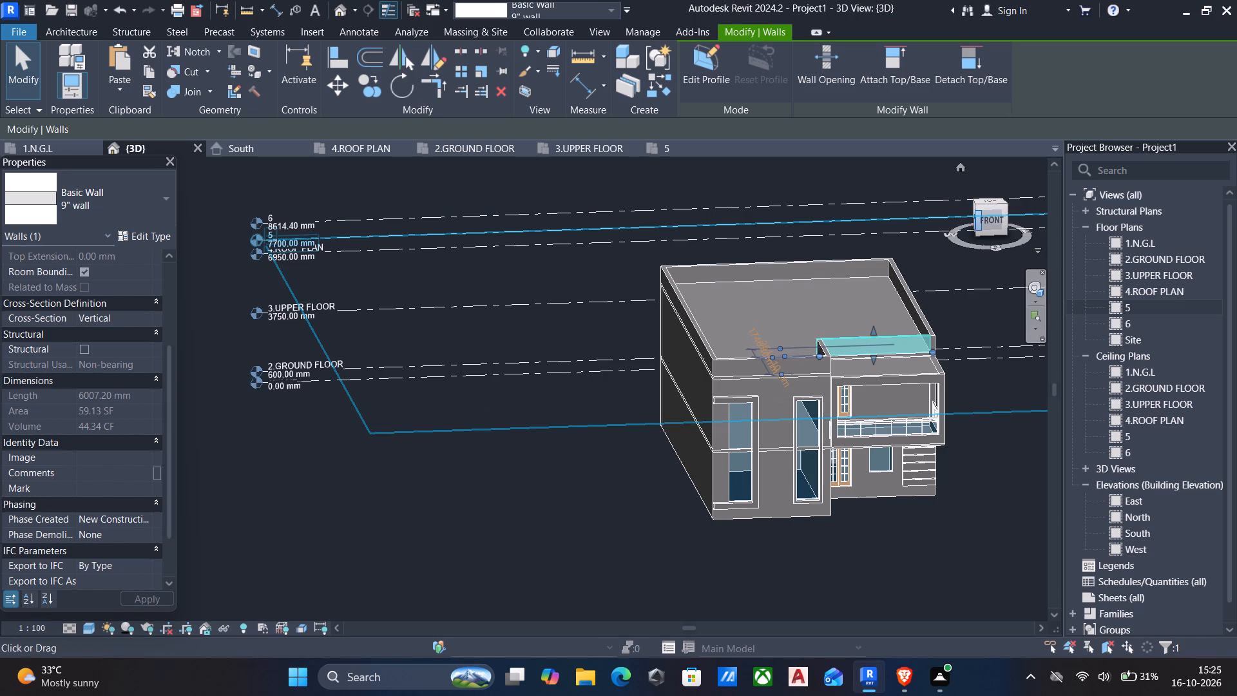
pyautogui.click(987, 219)
pyautogui.scroll(-6, 747, 330)
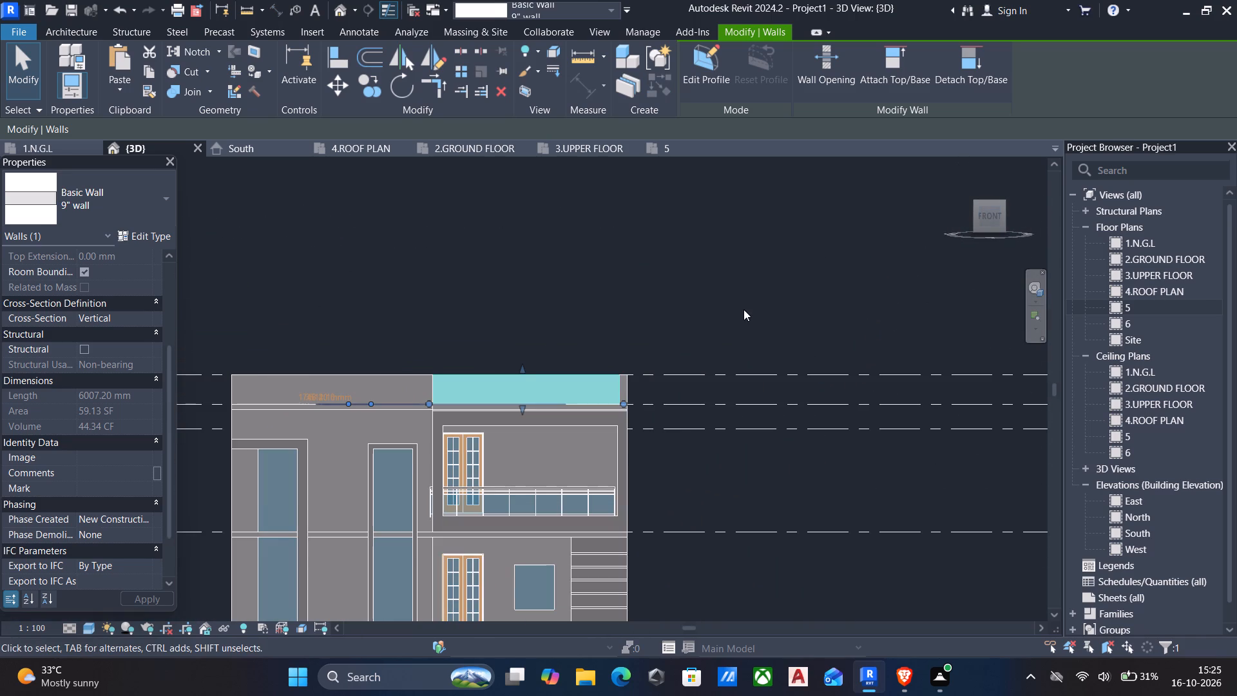
pyautogui.scroll(-3, 731, 305)
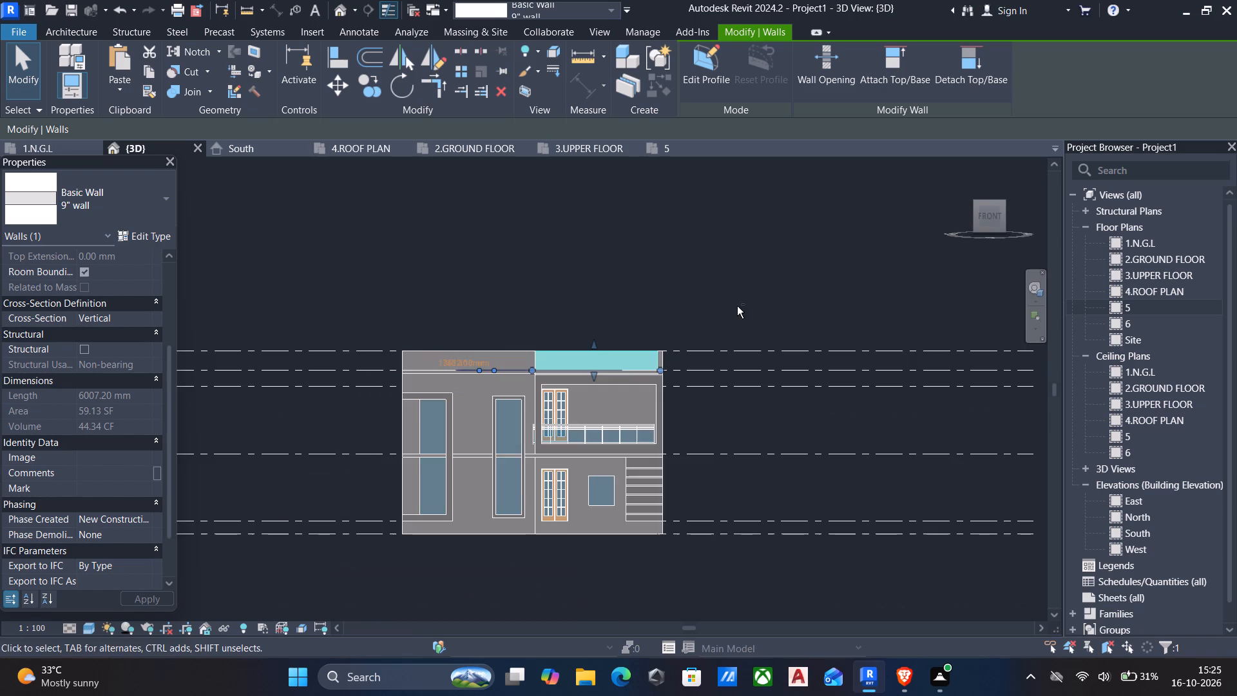
pyautogui.keyDown('shift'); pyautogui.moveTo(737, 306); pyautogui.dragTo(680, 371, button='middle'); pyautogui.keyUp('shift')
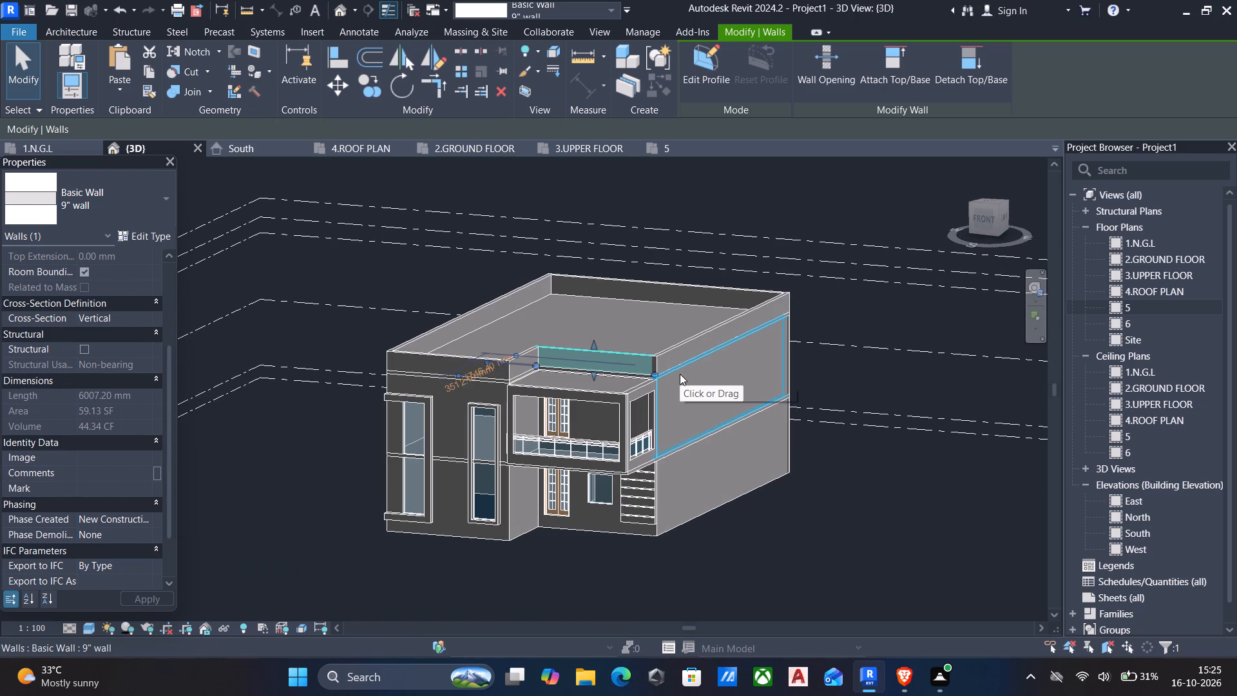
pyautogui.press('Escape')
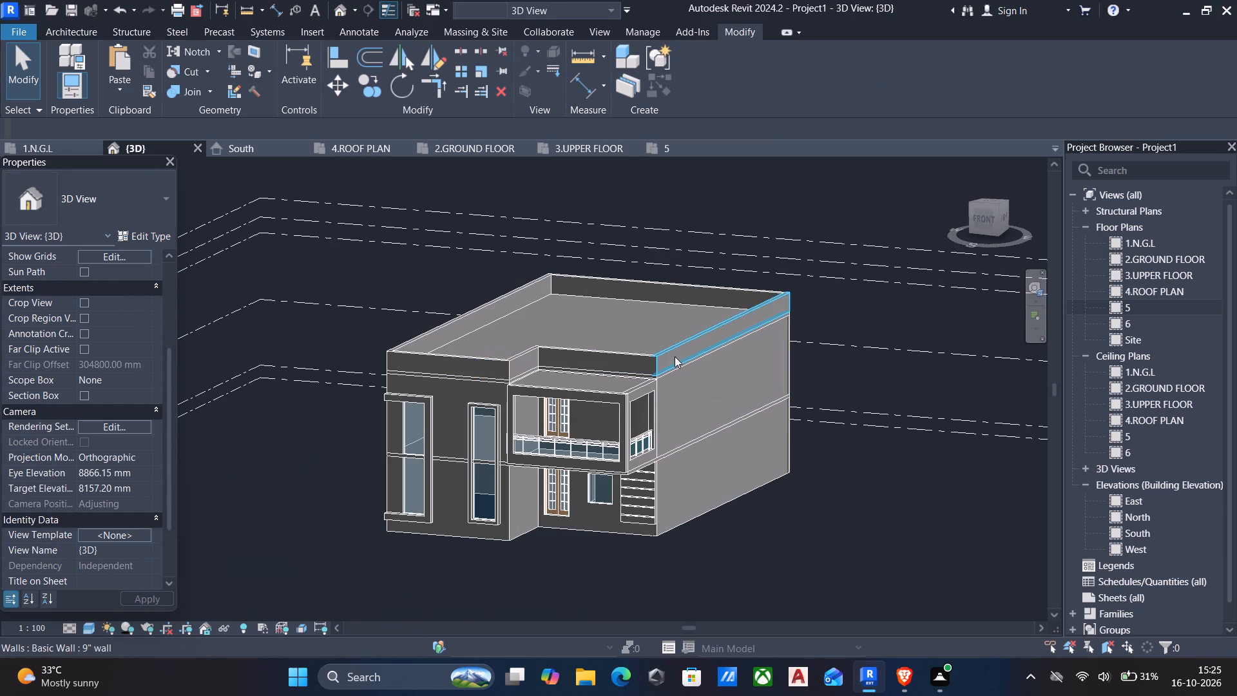
pyautogui.scroll(-2, 713, 348)
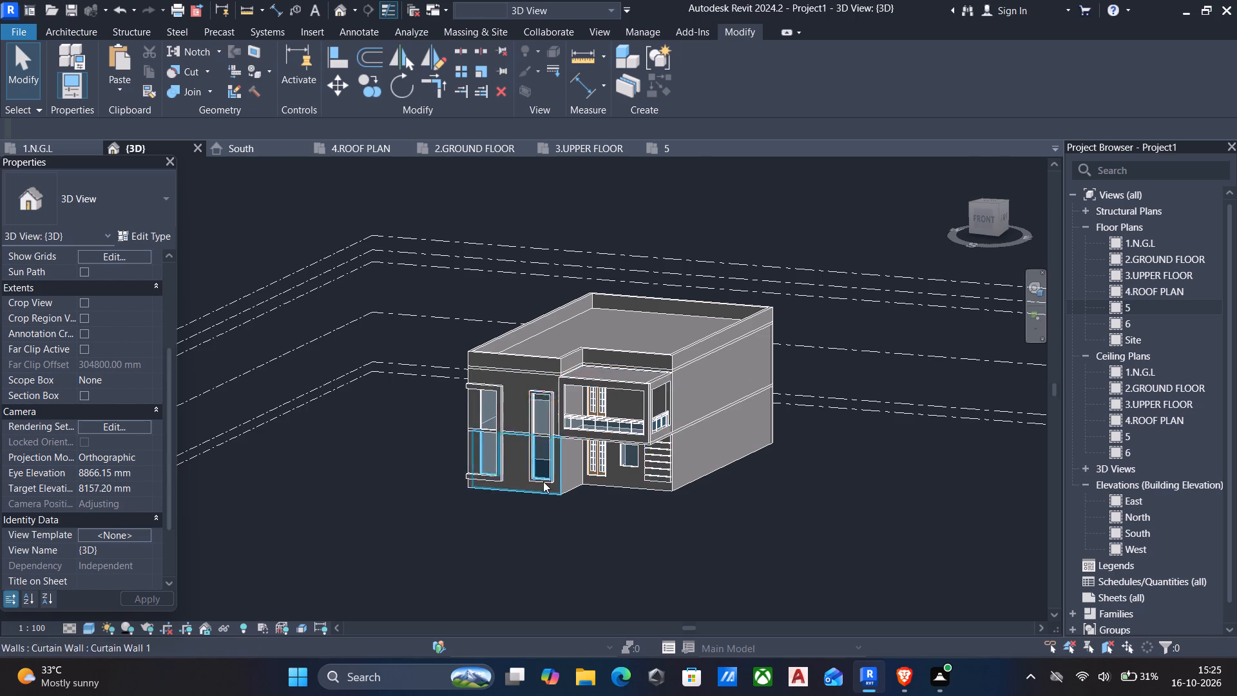
pyautogui.scroll(3, 543, 481)
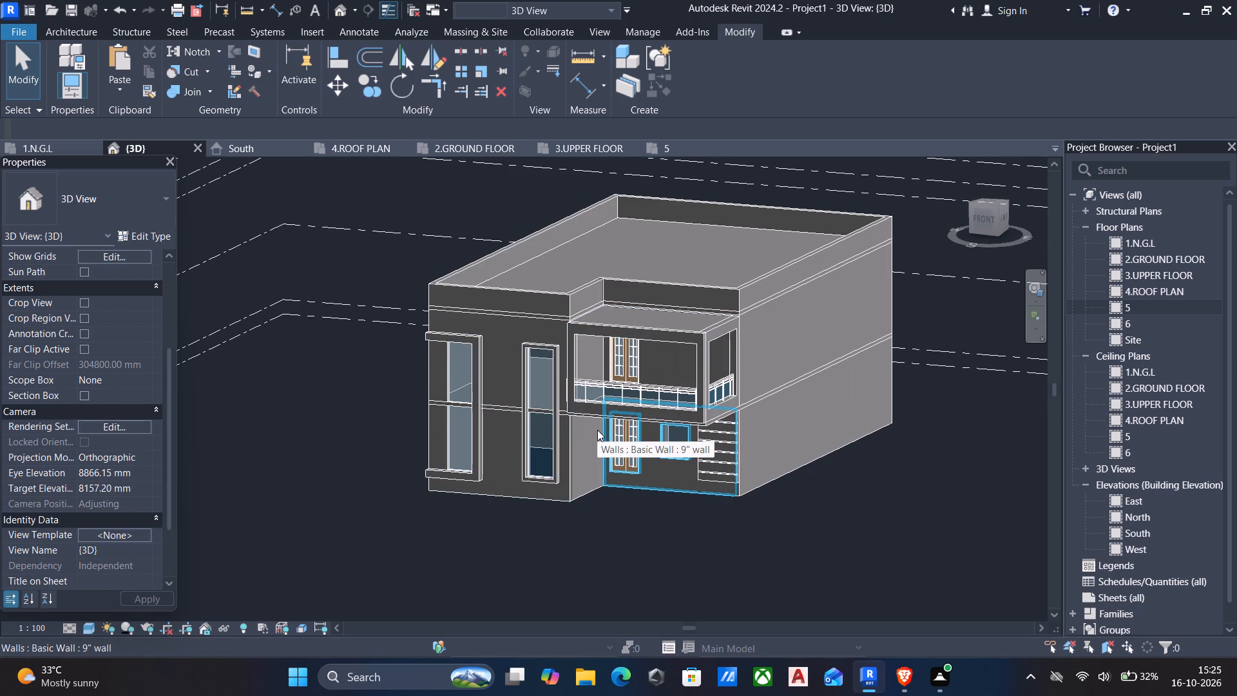
pyautogui.scroll(-1, 597, 430)
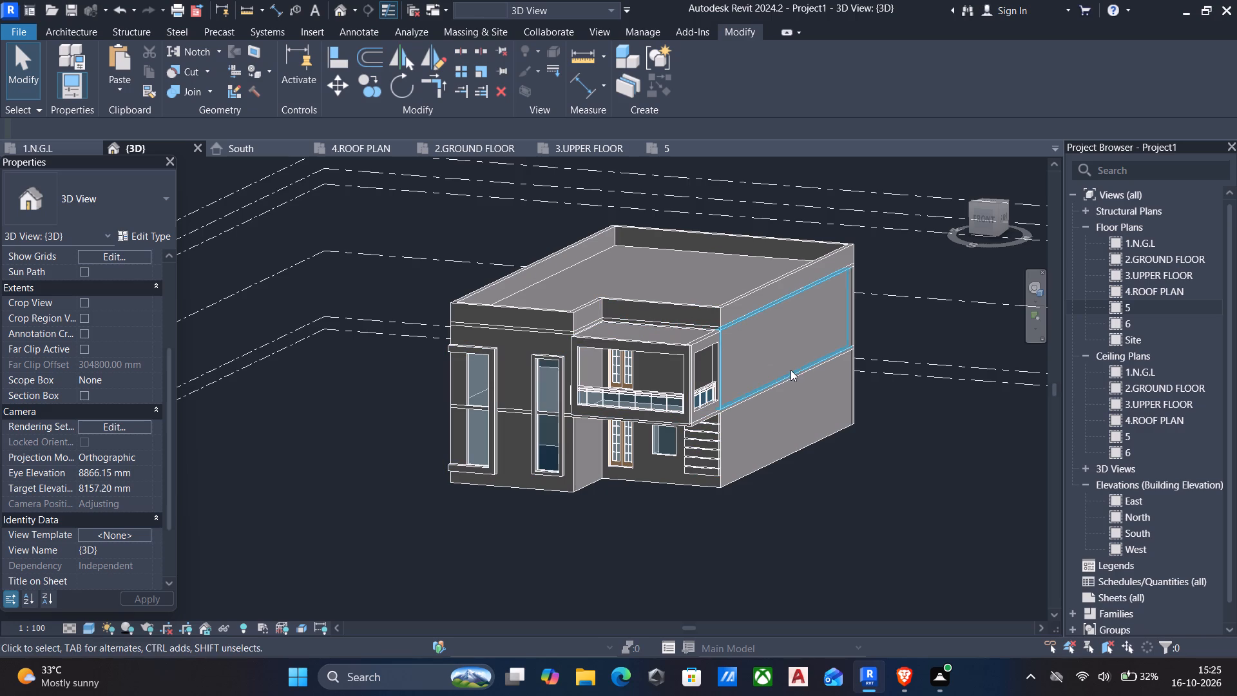
pyautogui.scroll(-2, 806, 418)
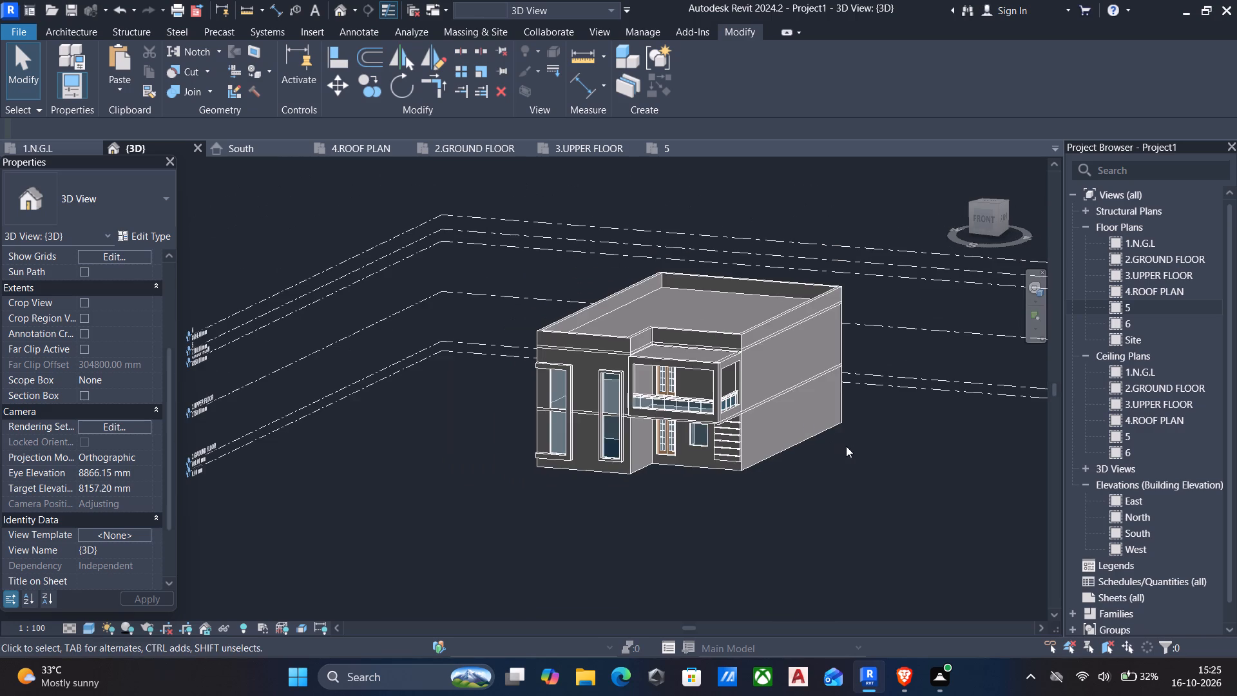
pyautogui.keyDown('shift'); pyautogui.moveTo(848, 447); pyautogui.dragTo(878, 443, button='middle'); pyautogui.keyUp('shift')
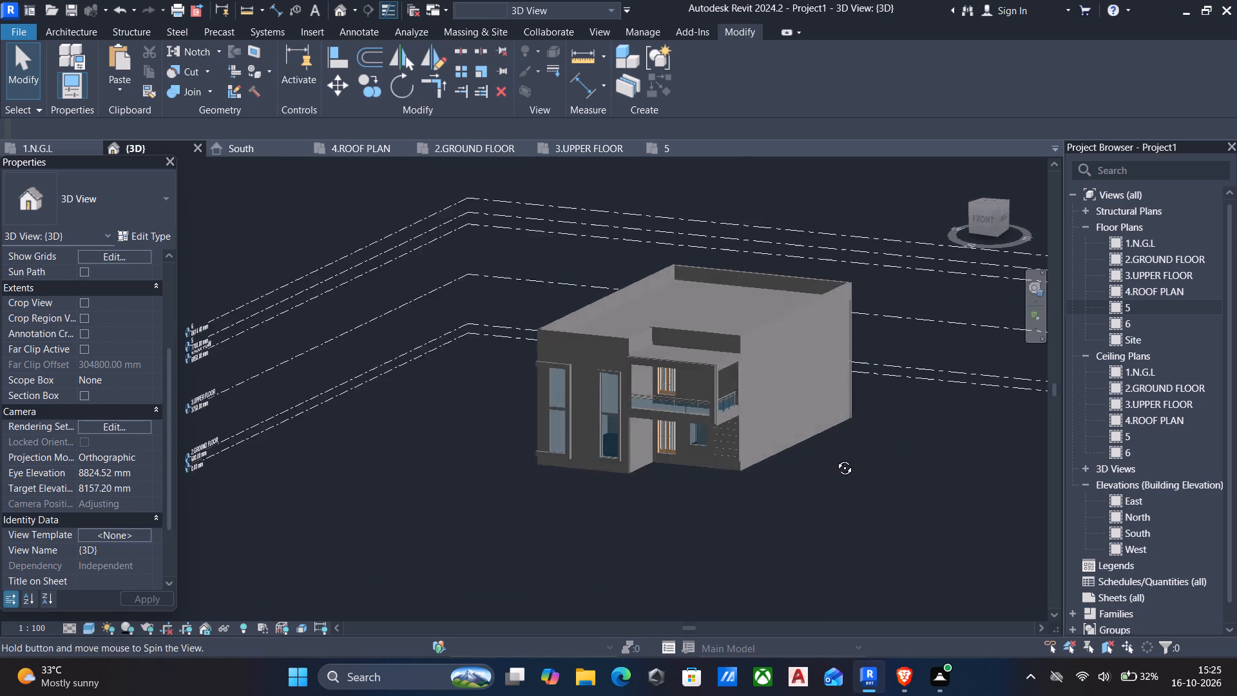
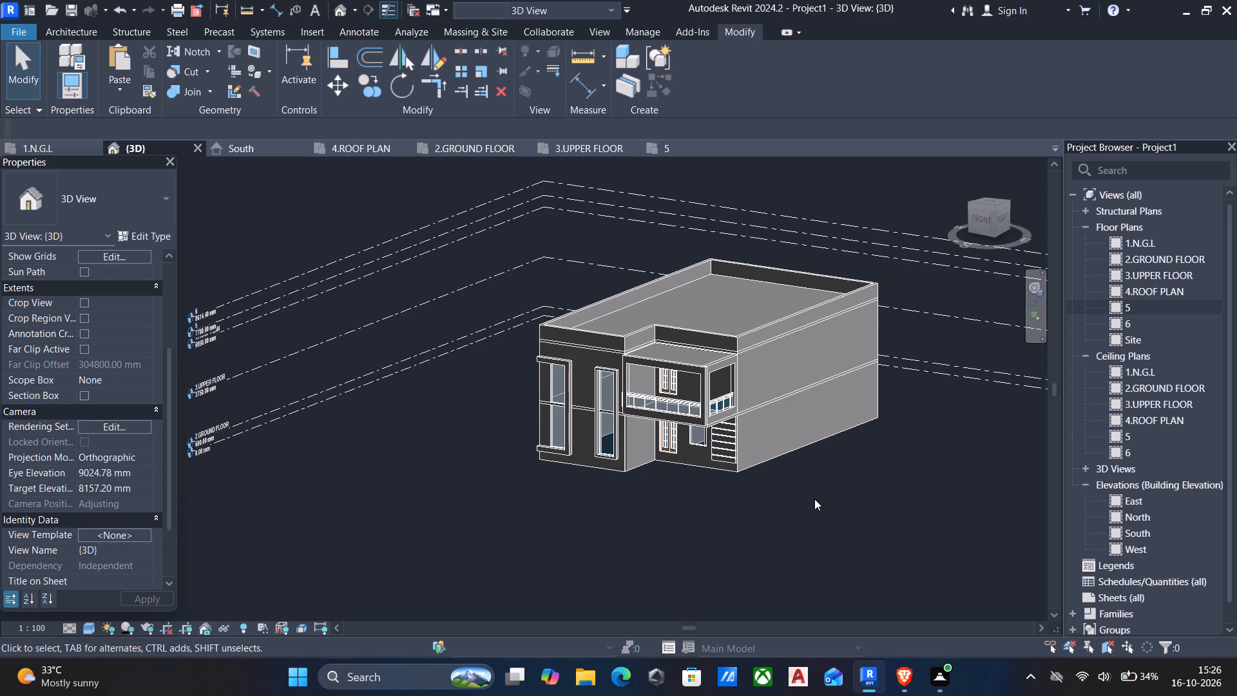
# Examine the front entrance recess, balcony and ground-level corner of the house in 3D from several angles.
pyautogui.scroll(-1, 785, 503)
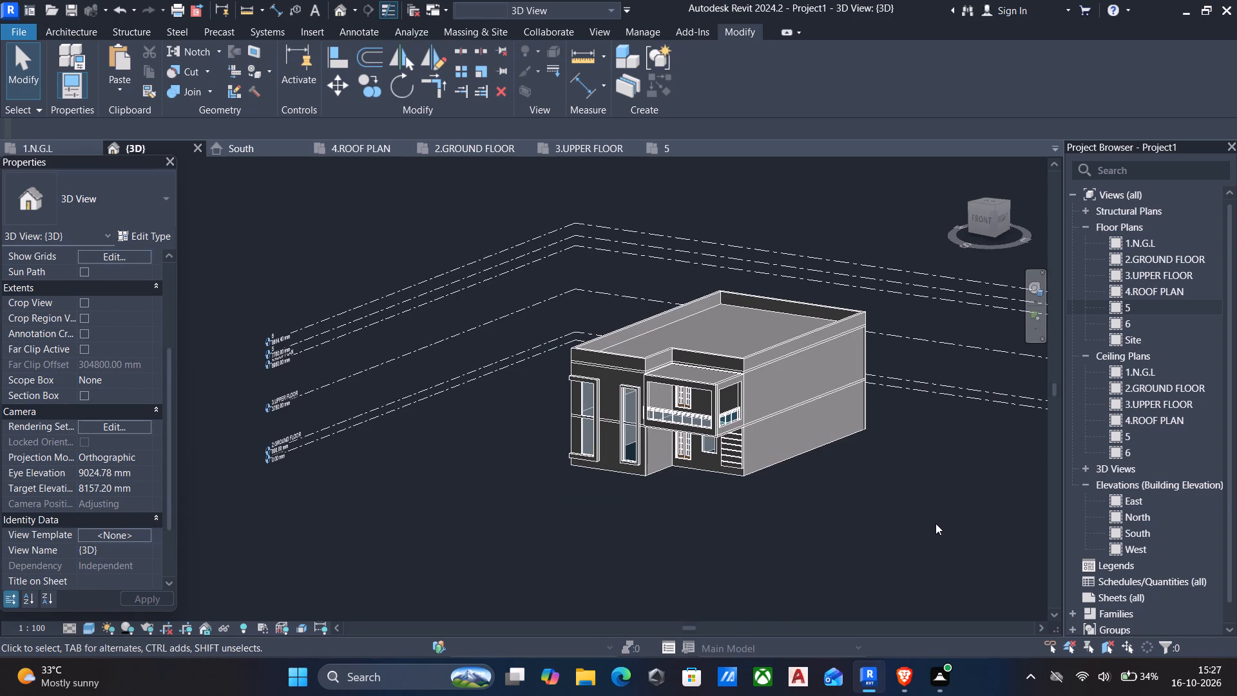
pyautogui.scroll(-1, 675, 414)
pyautogui.keyDown('shift'); pyautogui.middleClick(550, 479); pyautogui.keyUp('shift')
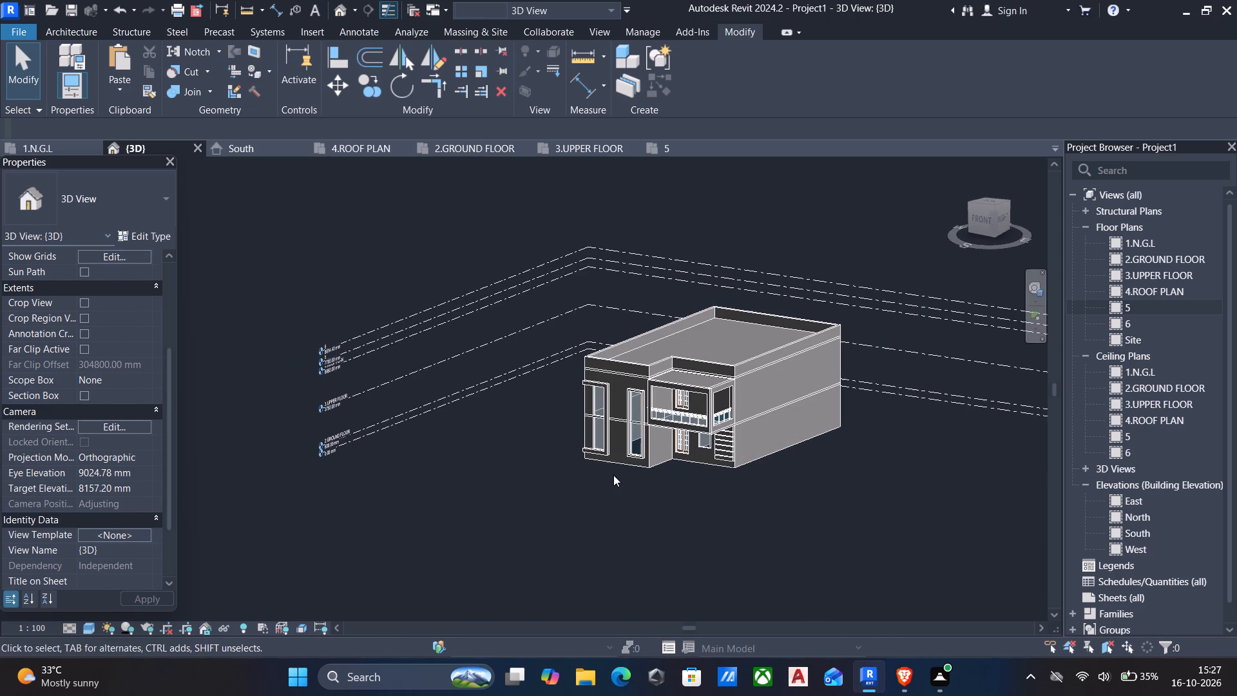
pyautogui.scroll(4, 620, 475)
pyautogui.scroll(3, 789, 492)
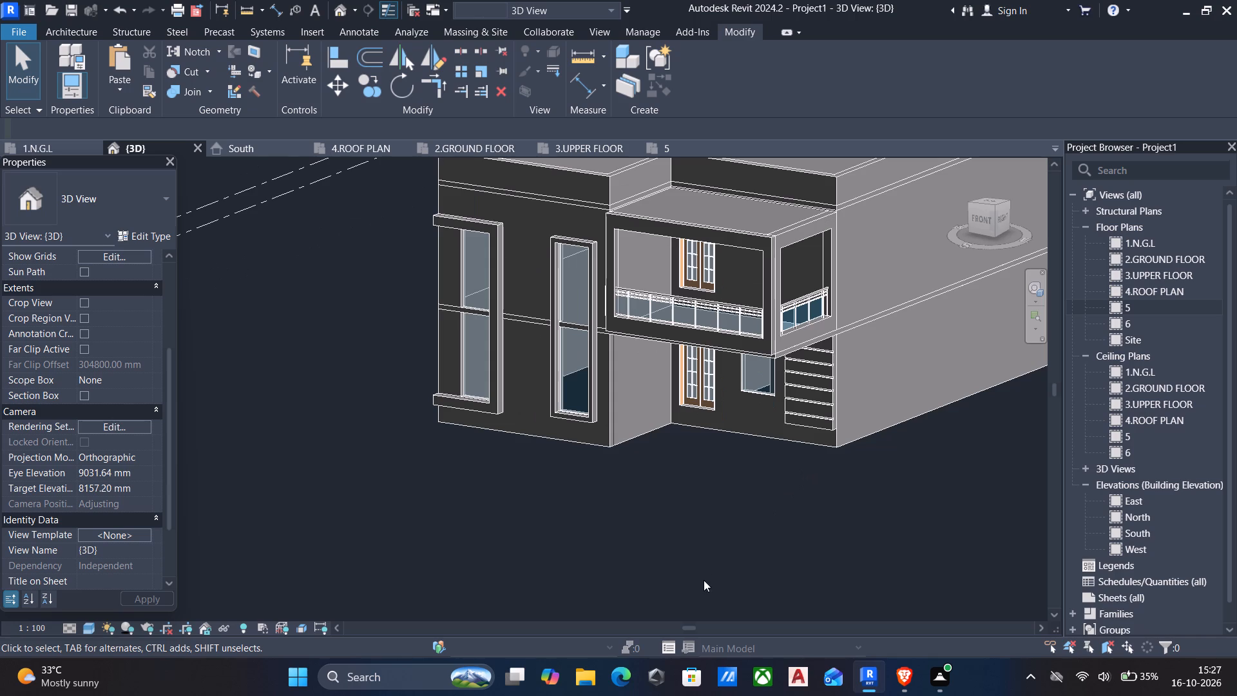
pyautogui.keyDown('shift'); pyautogui.moveTo(751, 486); pyautogui.dragTo(700, 497, button='middle'); pyautogui.keyUp('shift')
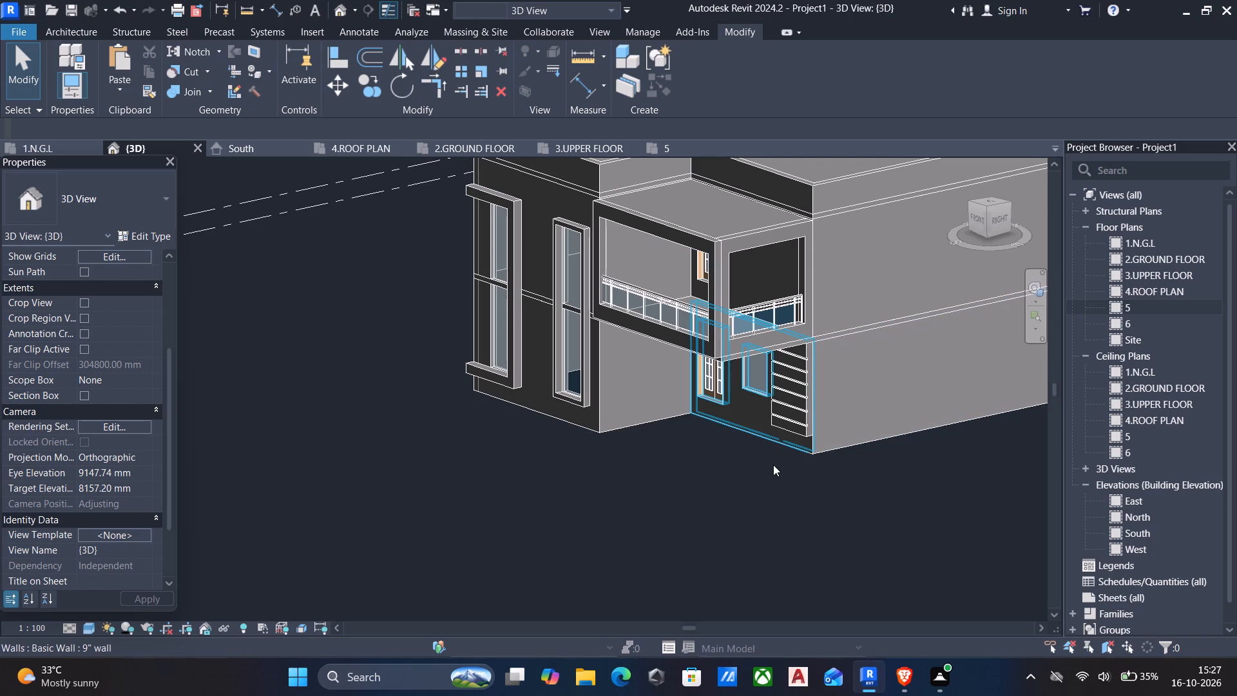
pyautogui.moveTo(654, 454); pyautogui.dragTo(613, 411, button='middle')
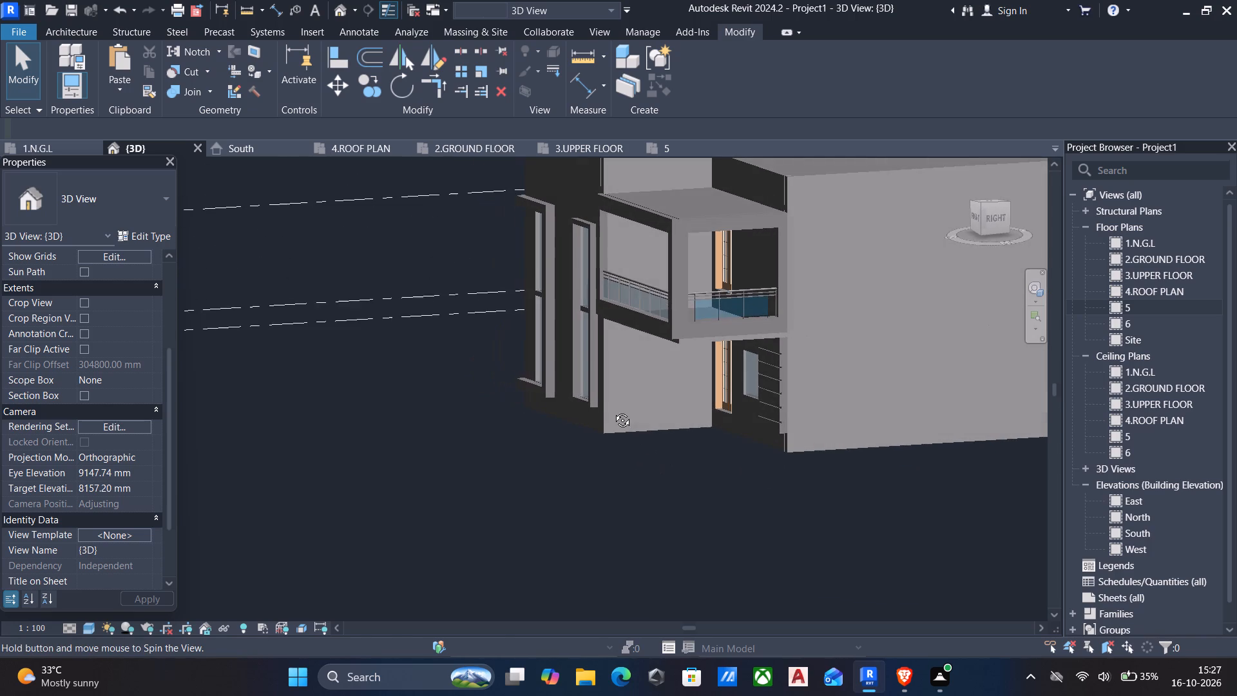
pyautogui.moveTo(613, 411); pyautogui.dragTo(641, 403, button='middle')
pyautogui.scroll(-2, 641, 403)
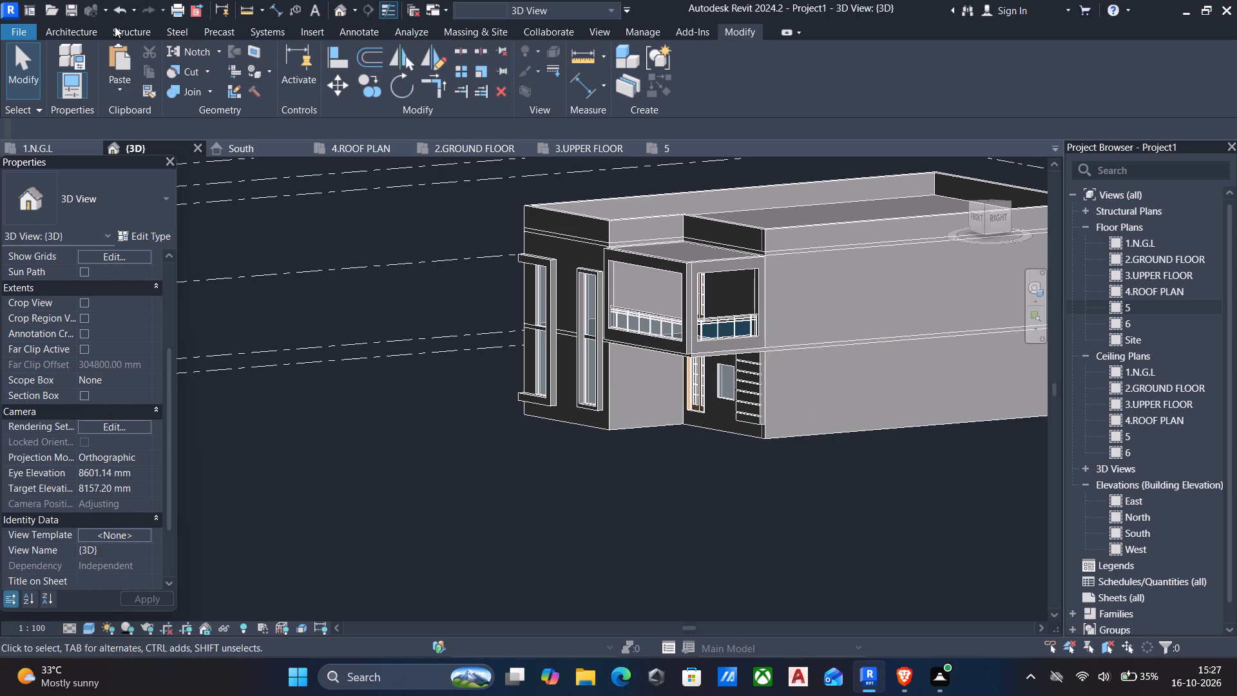
# Edit the facade's in-place generic model and start an extrusion with the ground-floor east side wall's outer face as work plane.
pyautogui.click(697, 269)
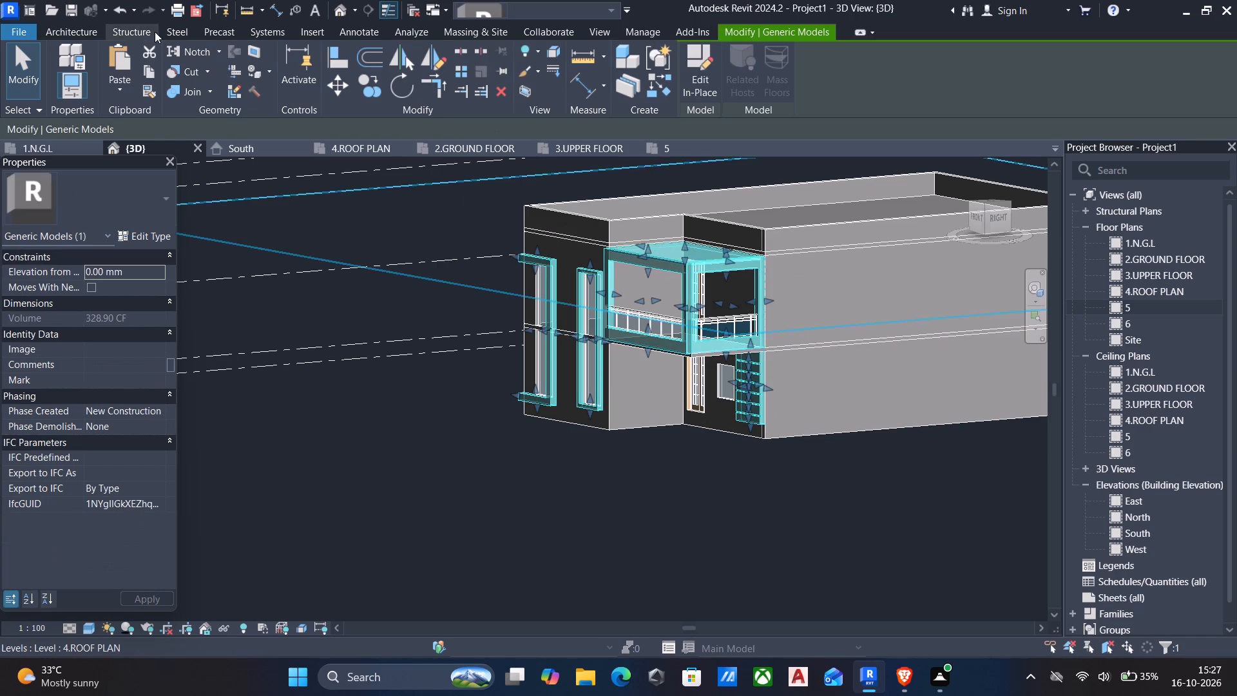
pyautogui.click(691, 71)
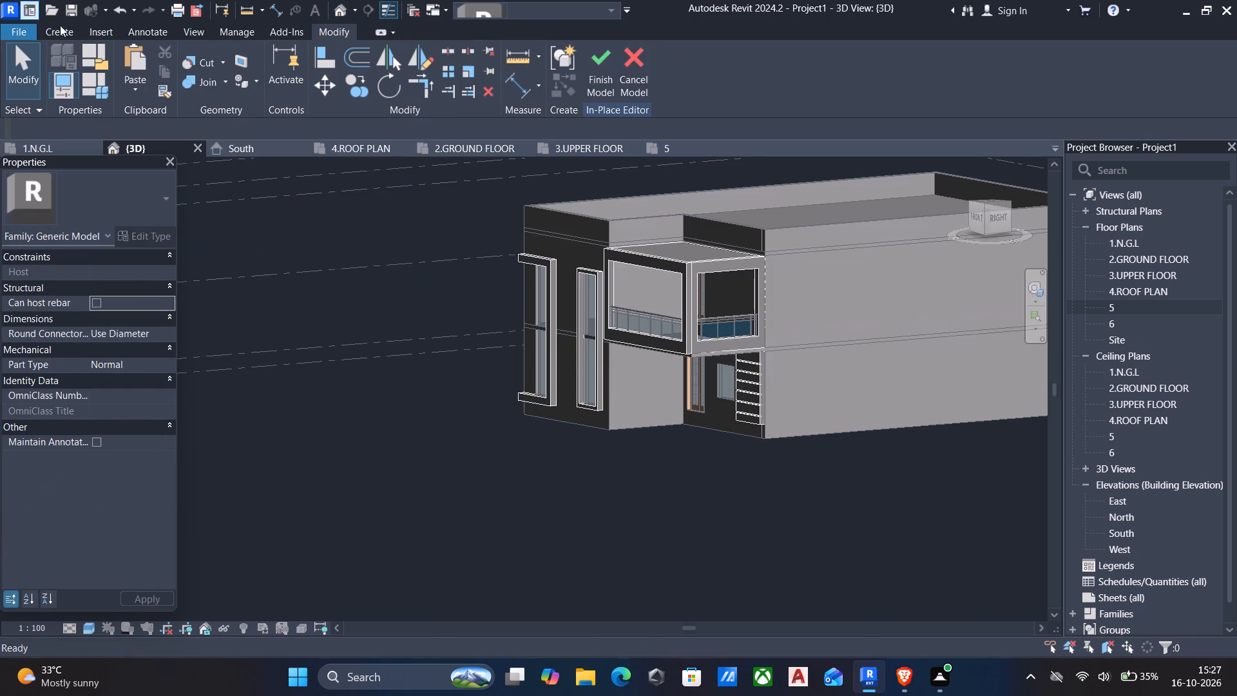
pyautogui.click(62, 27)
pyautogui.click(134, 57)
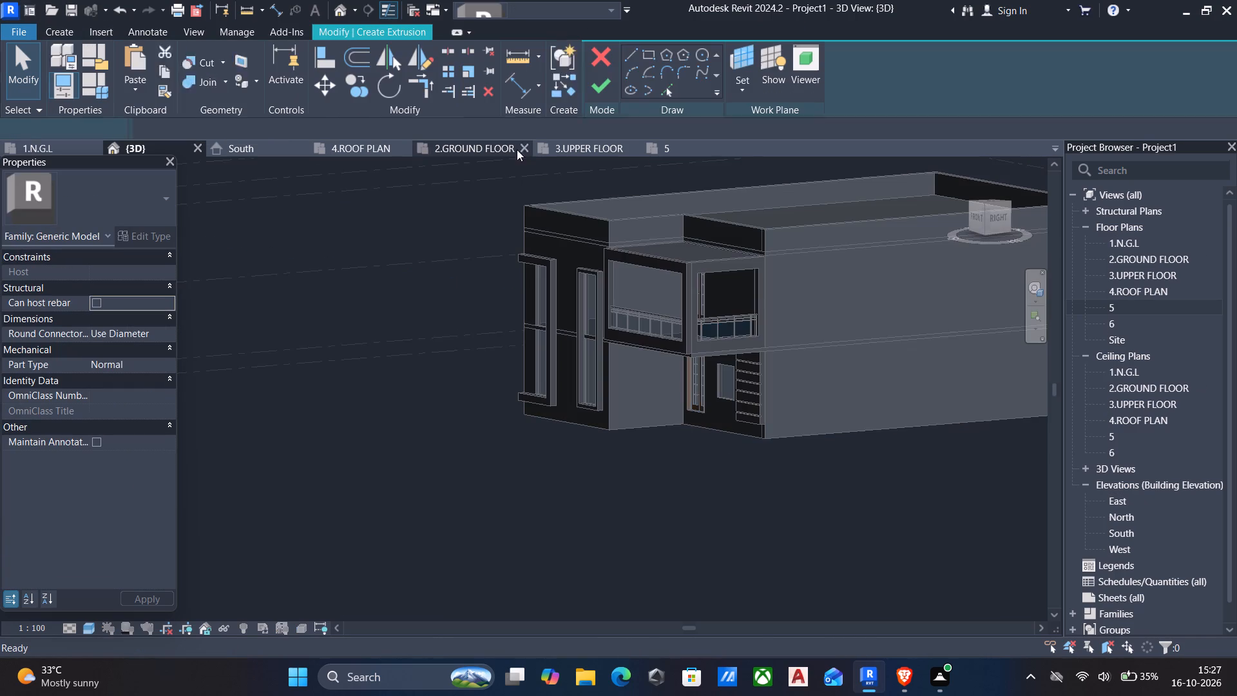
pyautogui.click(751, 85)
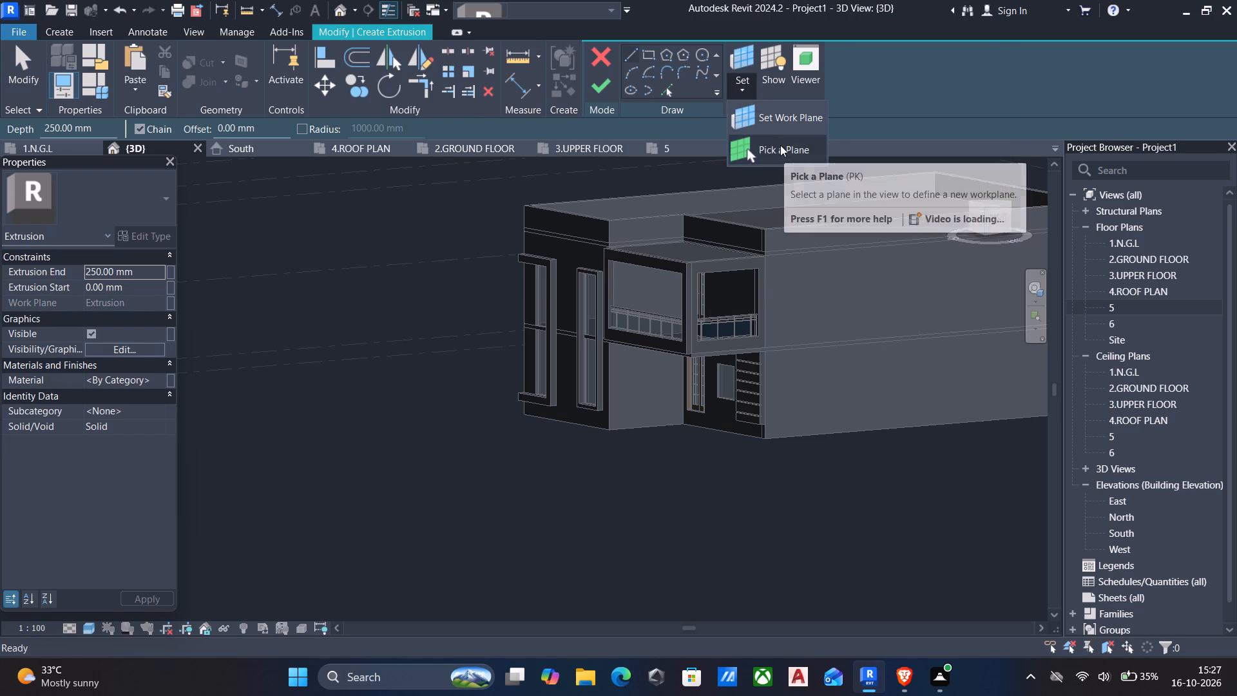
pyautogui.click(780, 145)
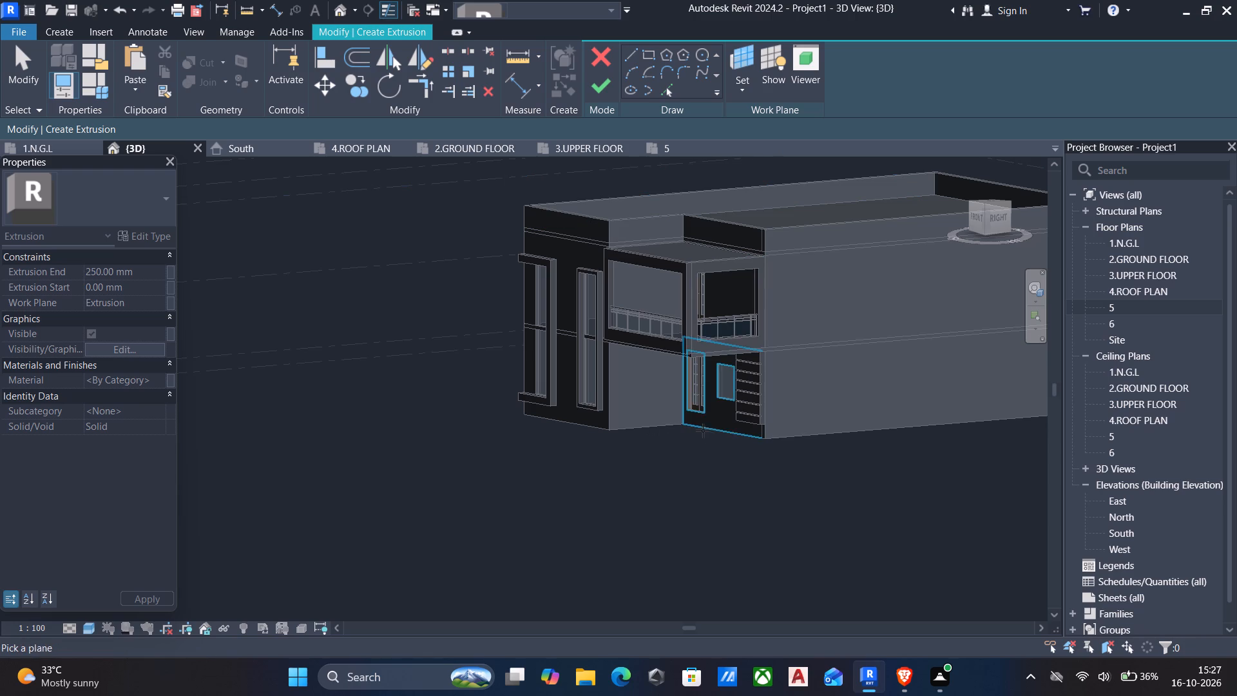
pyautogui.scroll(3, 793, 433)
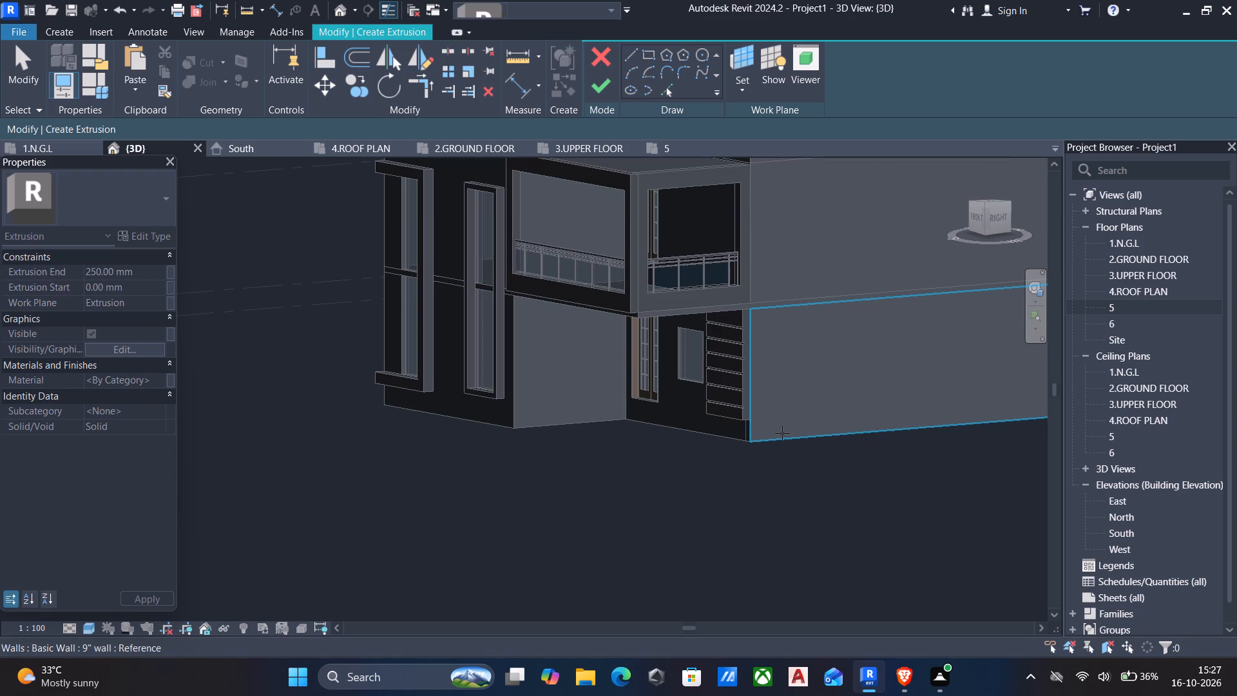
pyautogui.click(782, 433)
pyautogui.keyDown('shift'); pyautogui.moveTo(767, 418); pyautogui.dragTo(763, 416, button='middle'); pyautogui.keyUp('shift')
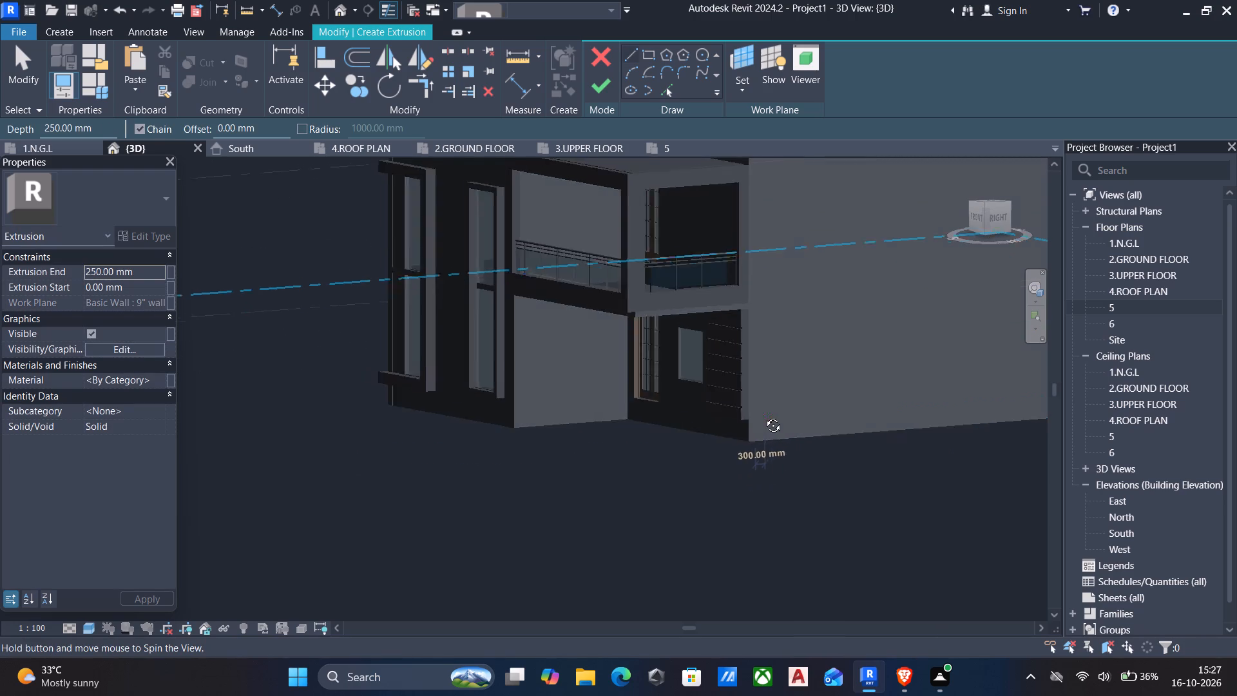
pyautogui.keyDown('shift'); pyautogui.moveTo(763, 416); pyautogui.dragTo(726, 430, button='middle'); pyautogui.keyUp('shift')
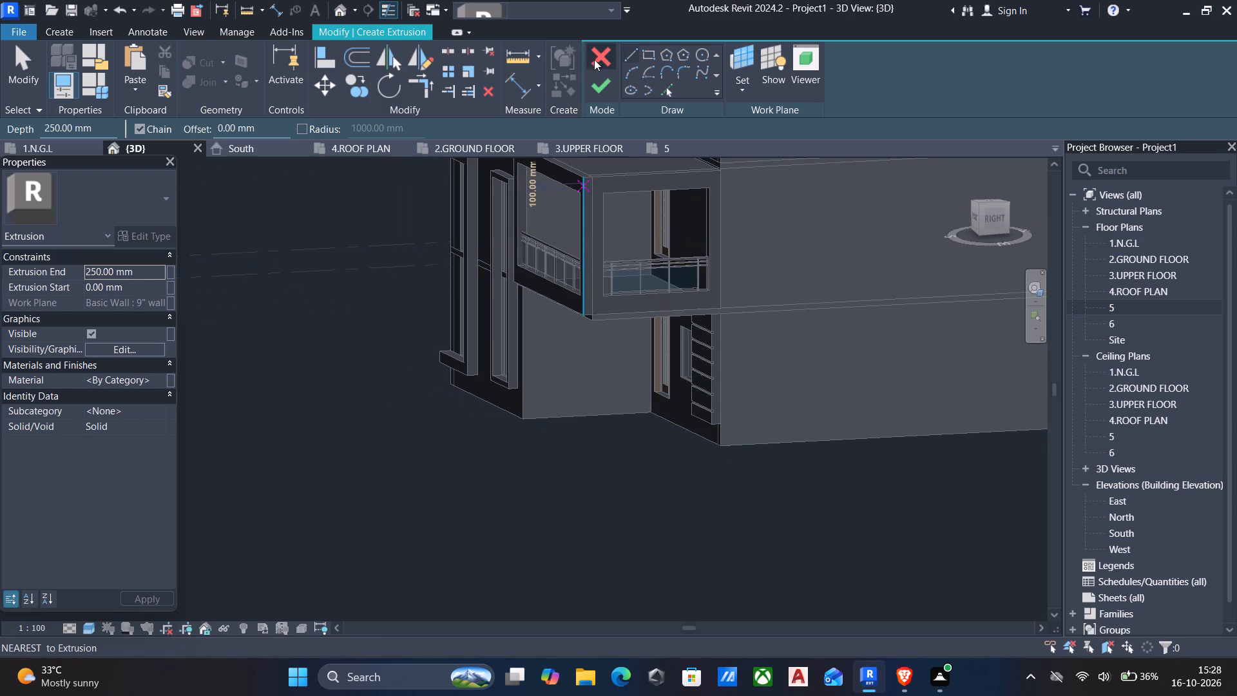
# Open the East elevation at the house's front corner for sketching the extrusion profile.
pyautogui.click(643, 60)
pyautogui.scroll(3, 710, 477)
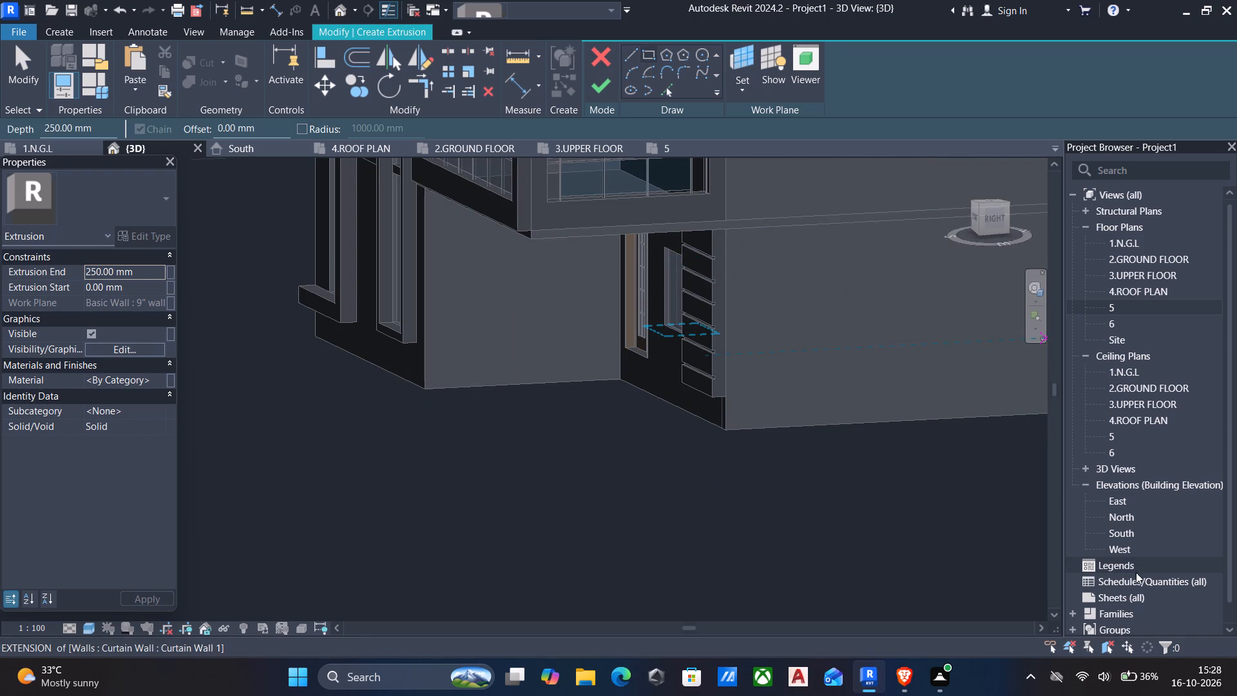
pyautogui.click(1130, 551)
pyautogui.doubleClick(1130, 551)
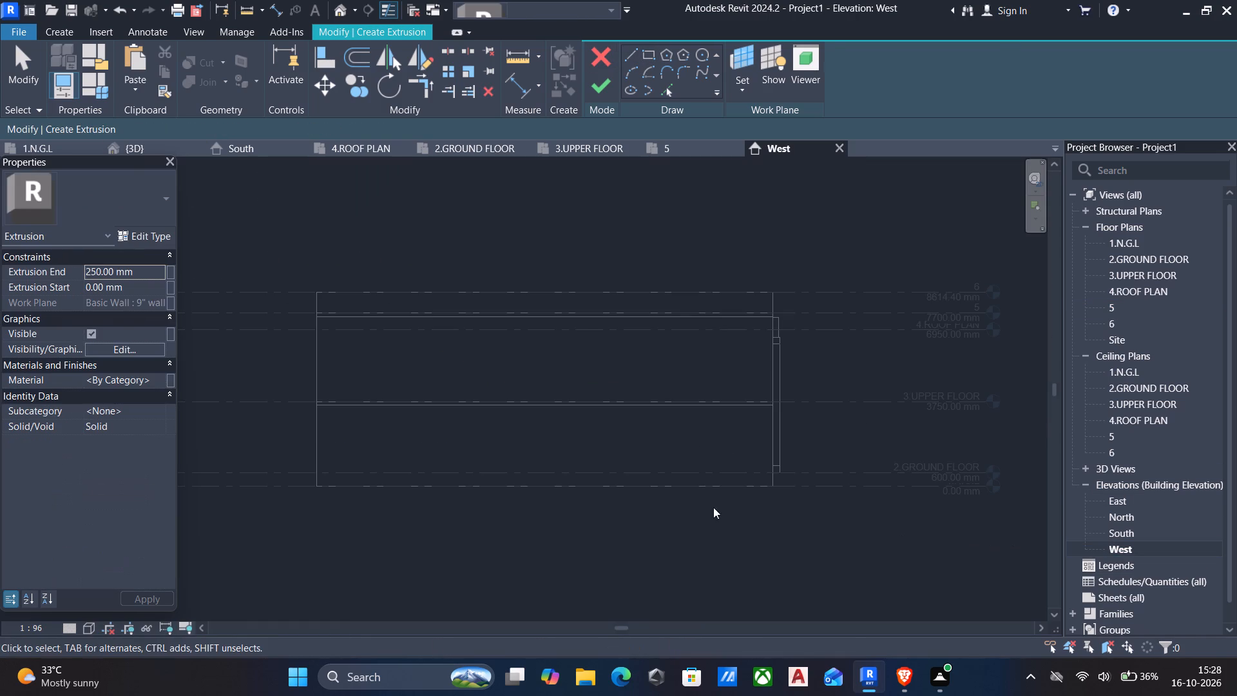
pyautogui.doubleClick(1120, 496)
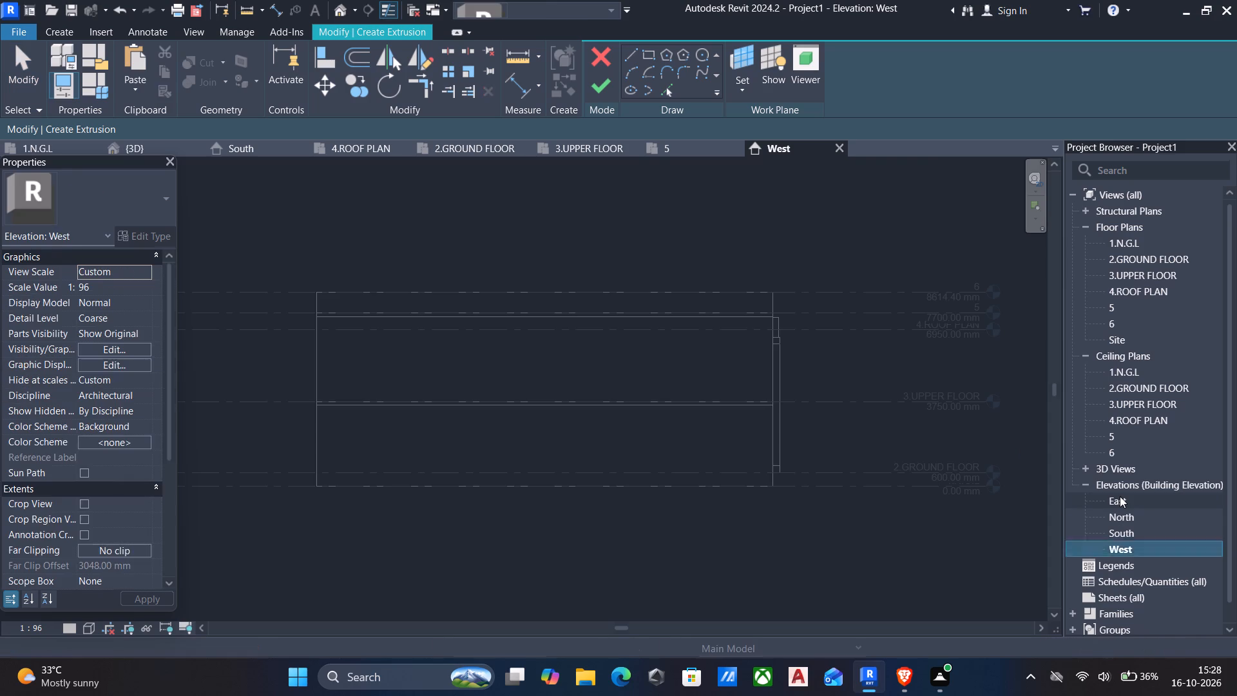
pyautogui.moveTo(332, 449); pyautogui.dragTo(570, 433, button='middle')
pyautogui.scroll(3, 572, 432)
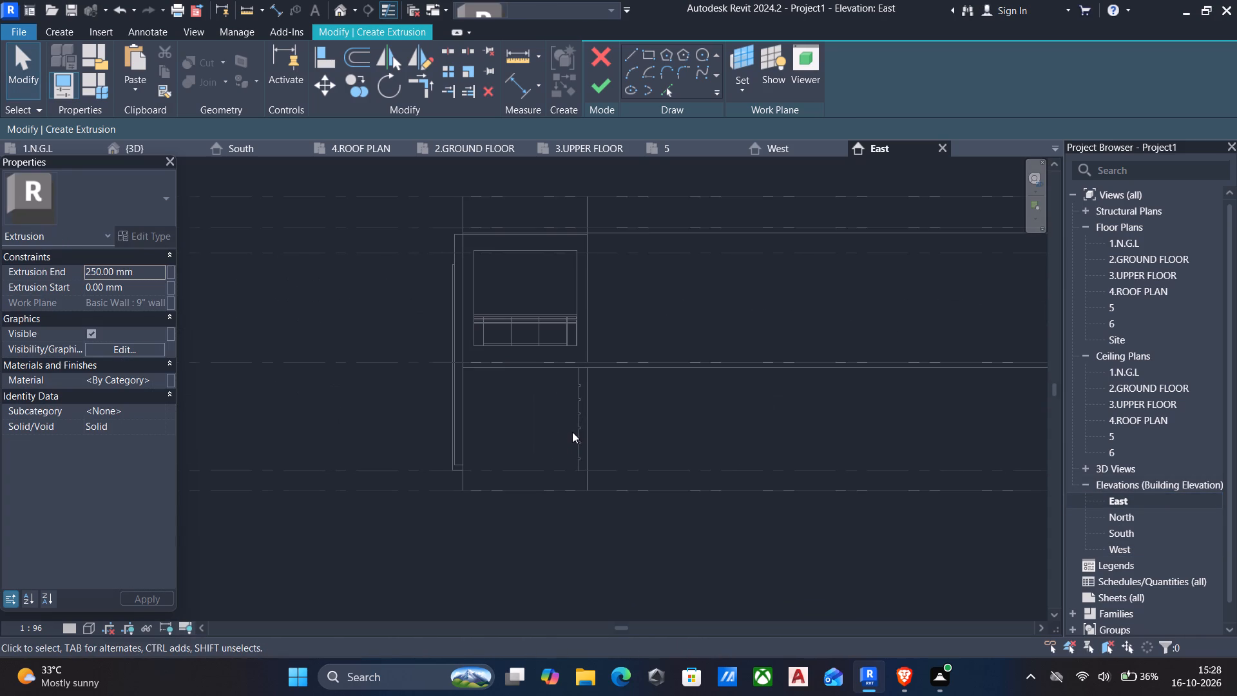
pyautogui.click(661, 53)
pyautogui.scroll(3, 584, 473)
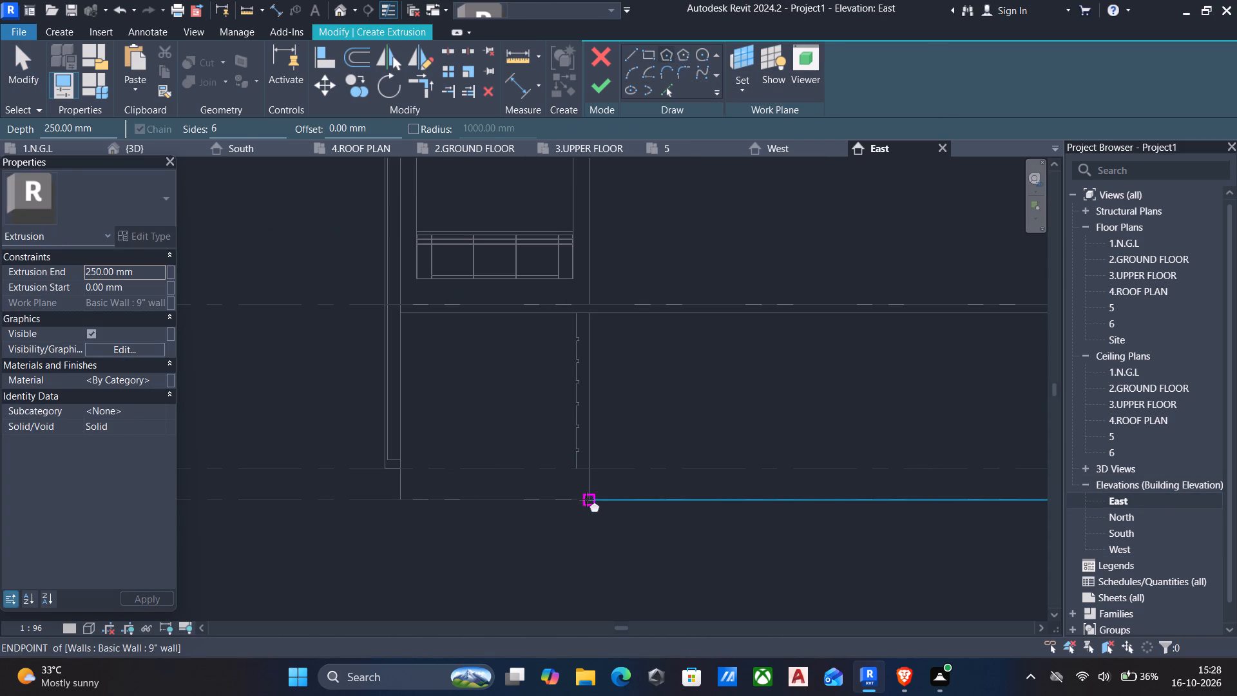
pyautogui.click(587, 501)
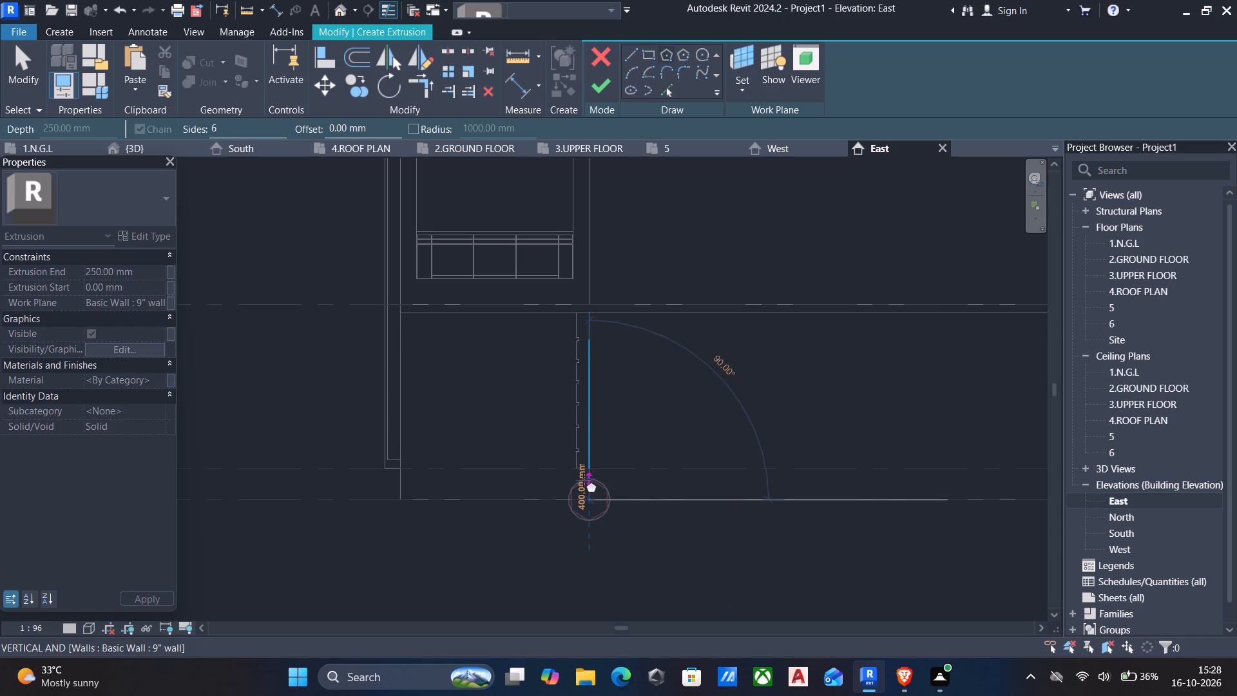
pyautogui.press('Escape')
# Sketch a rectangle about 2 m wide and 600 mm high, forward from the recessed wall's base corner to 2.GROUND FLOOR, and extrude it 250 mm.
pyautogui.click(651, 50)
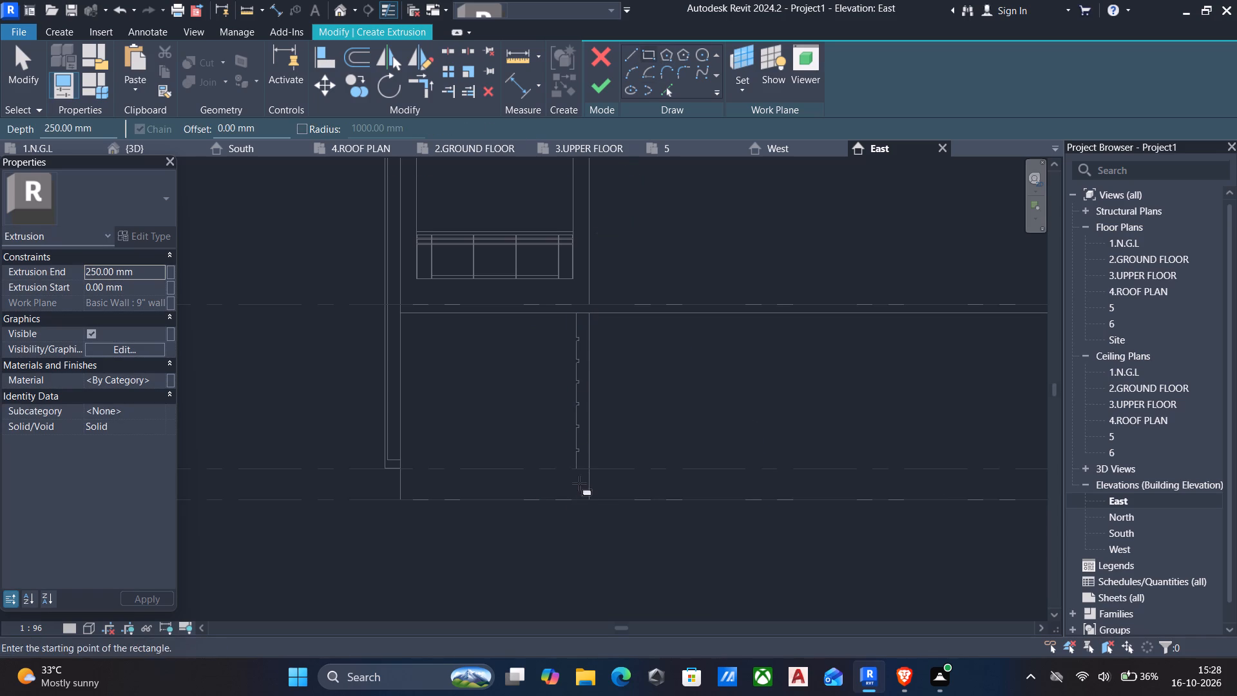
pyautogui.click(585, 497)
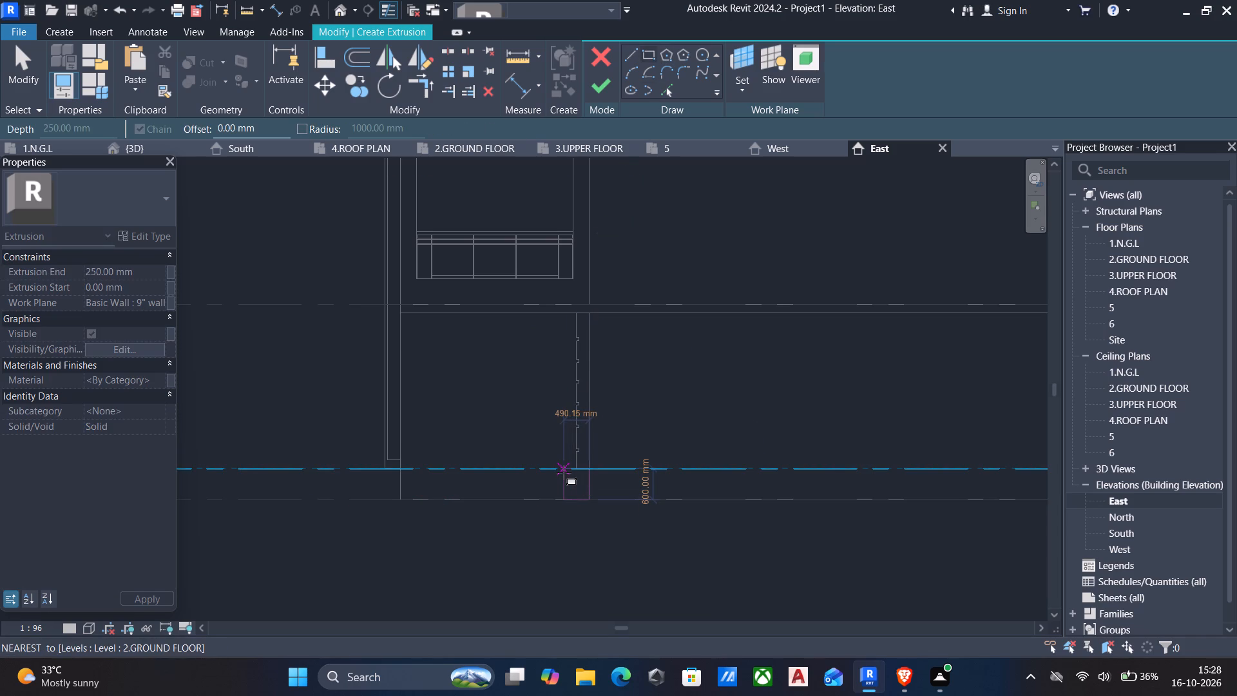
pyautogui.click(480, 470)
pyautogui.press('Escape')
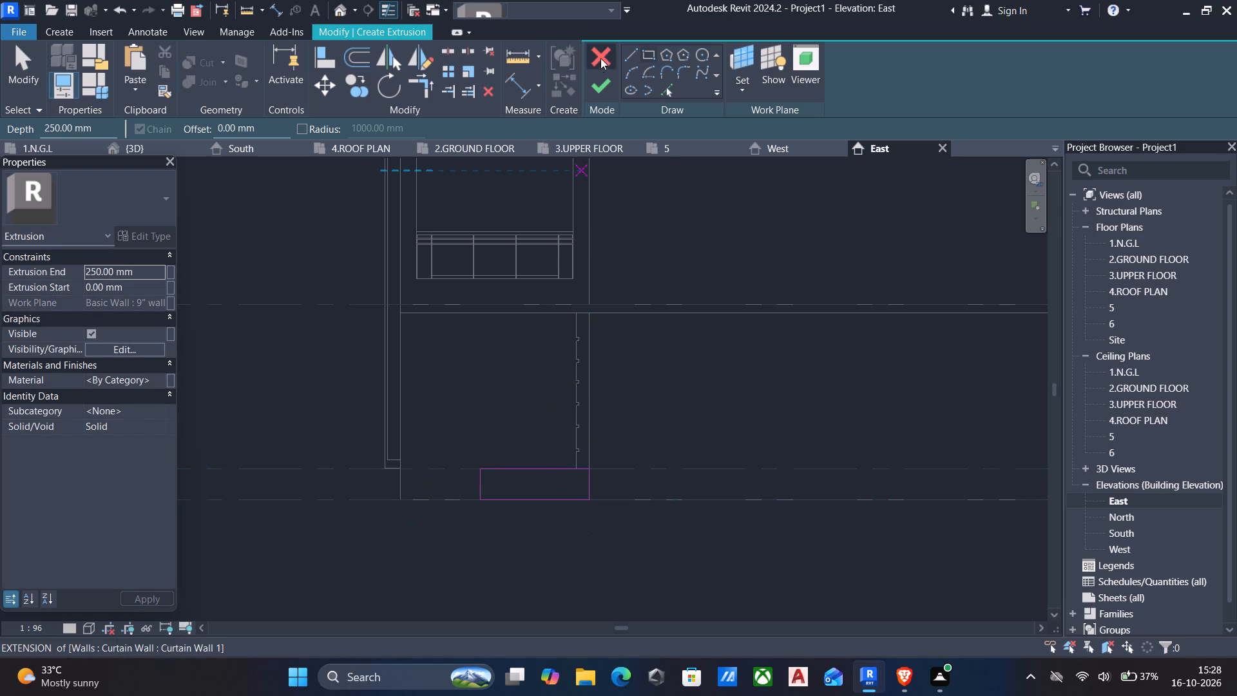
pyautogui.click(610, 83)
pyautogui.scroll(-2, 563, 335)
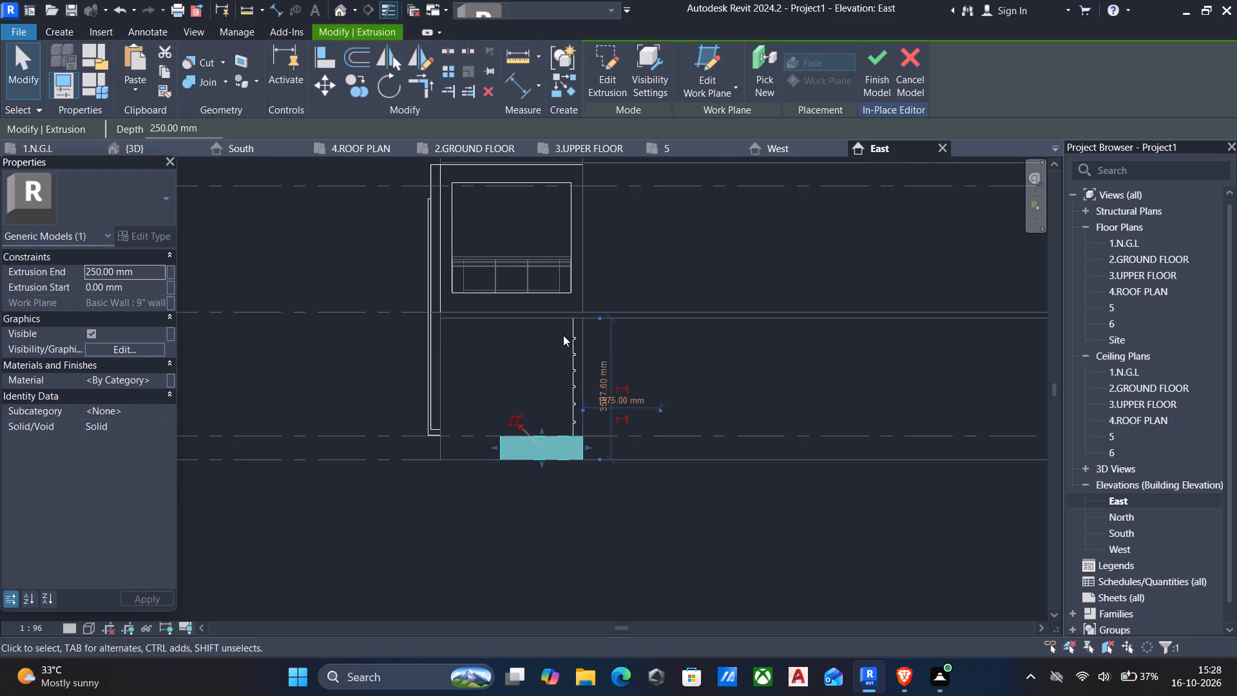
pyautogui.keyDown('shift'); pyautogui.moveTo(591, 336); pyautogui.dragTo(666, 338, button='middle'); pyautogui.keyUp('shift')
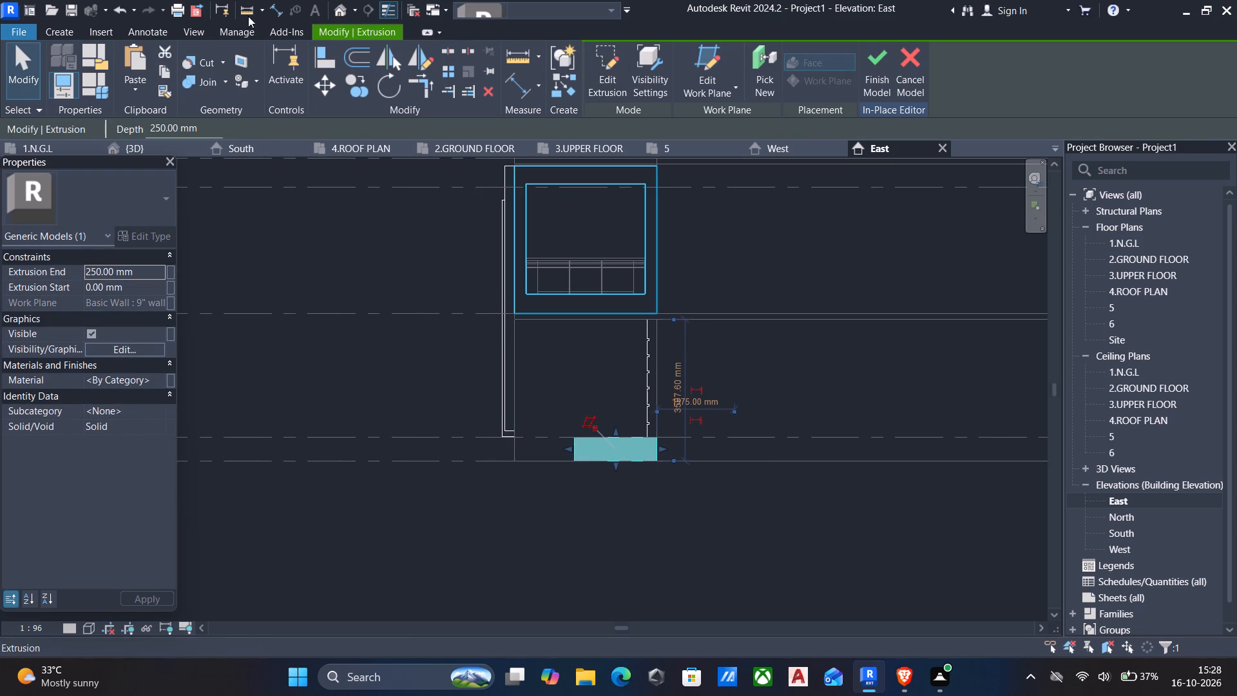
# In the 3D view, stretch the new extrusion westward along the recessed entrance wall to about 5200 mm, reaching under the double door.
pyautogui.click(339, 6)
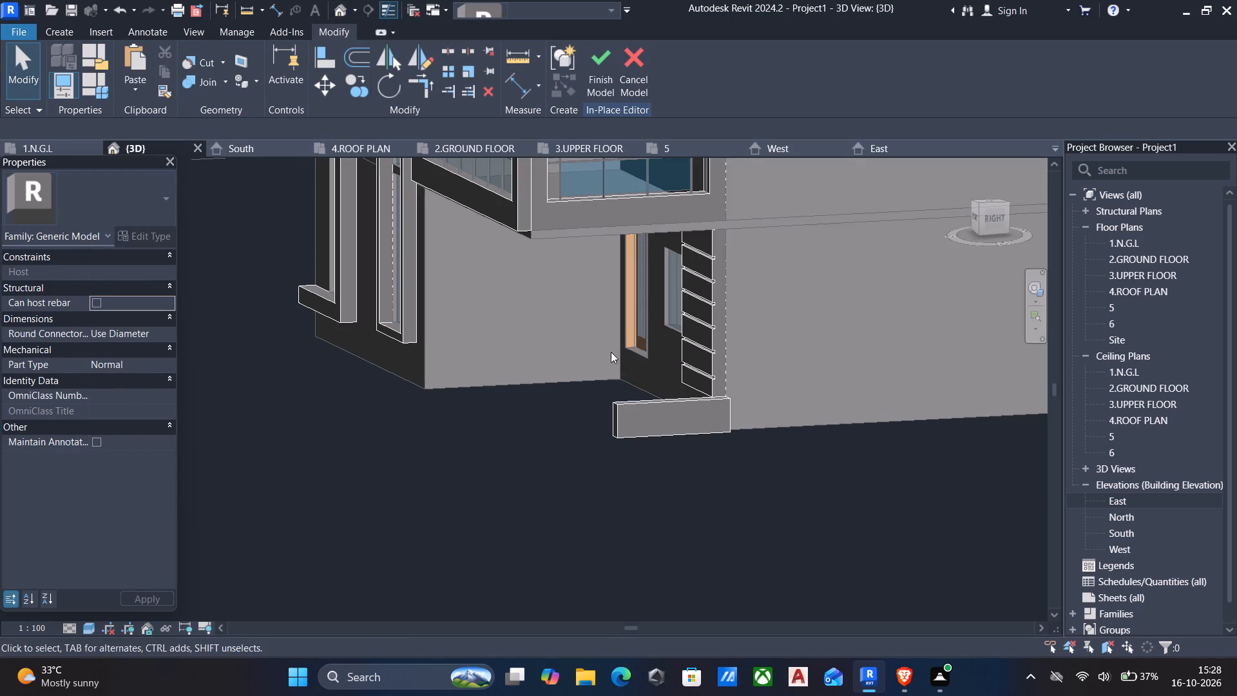
pyautogui.keyDown('shift'); pyautogui.moveTo(637, 372); pyautogui.dragTo(795, 470, button='middle'); pyautogui.keyUp('shift')
pyautogui.click(832, 415)
pyautogui.scroll(3, 830, 396)
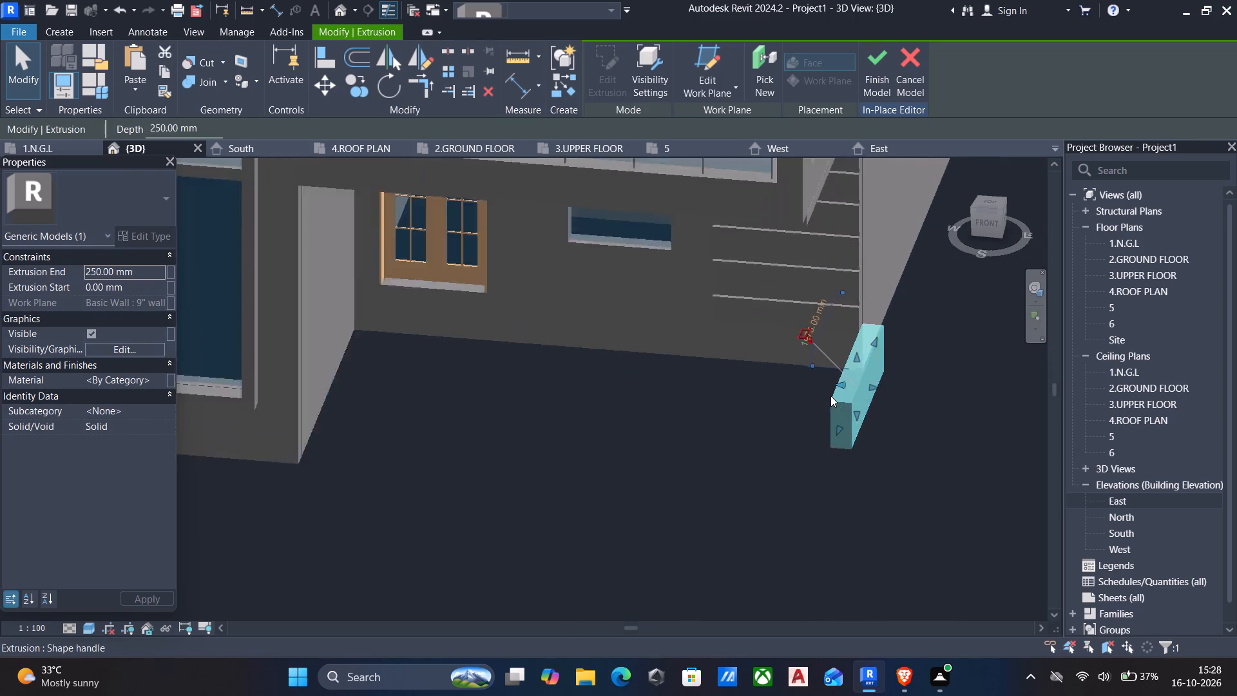
pyautogui.scroll(2, 830, 396)
pyautogui.press('Escape')
pyautogui.keyDown('shift'); pyautogui.moveTo(686, 457); pyautogui.dragTo(763, 422, button='middle'); pyautogui.keyUp('shift')
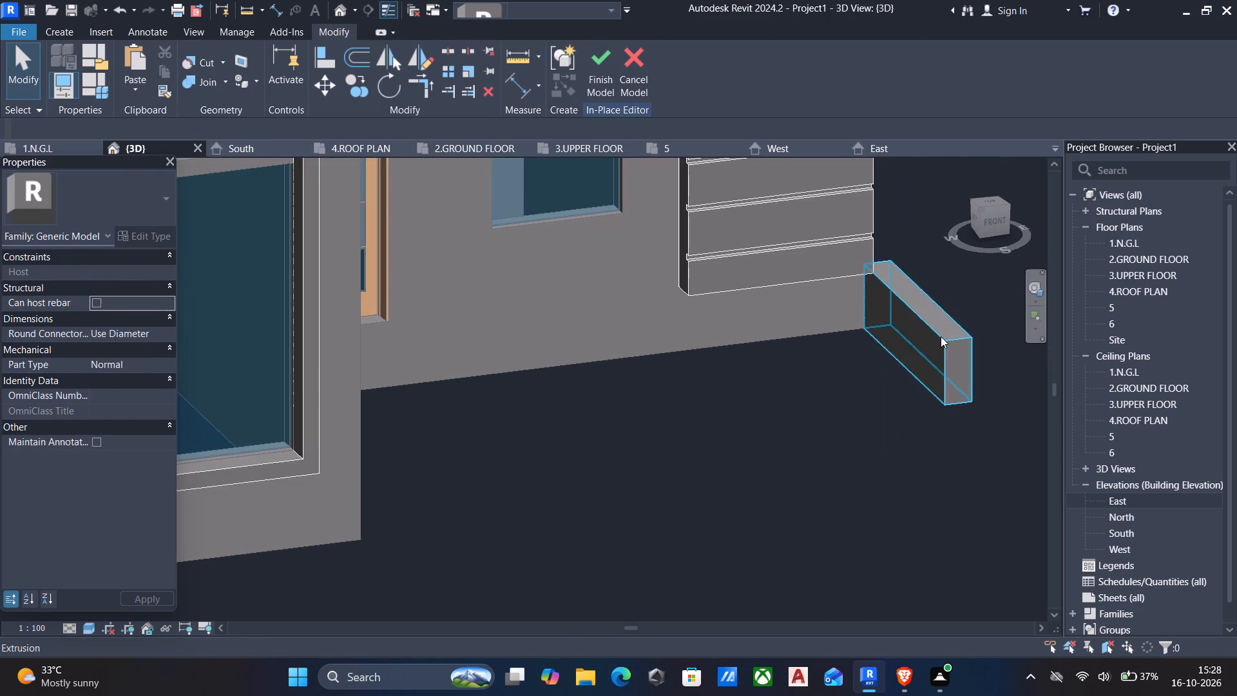
pyautogui.click(941, 336)
pyautogui.moveTo(900, 339); pyautogui.dragTo(651, 428)
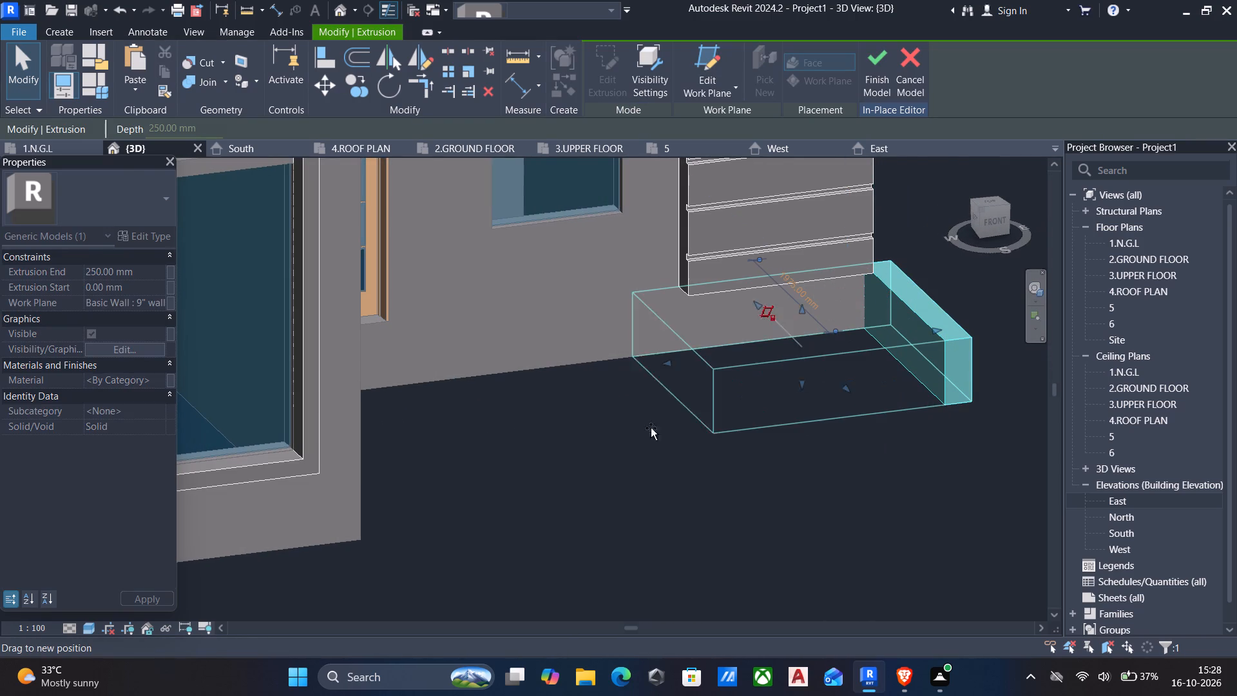
pyautogui.moveTo(651, 428); pyautogui.dragTo(387, 532)
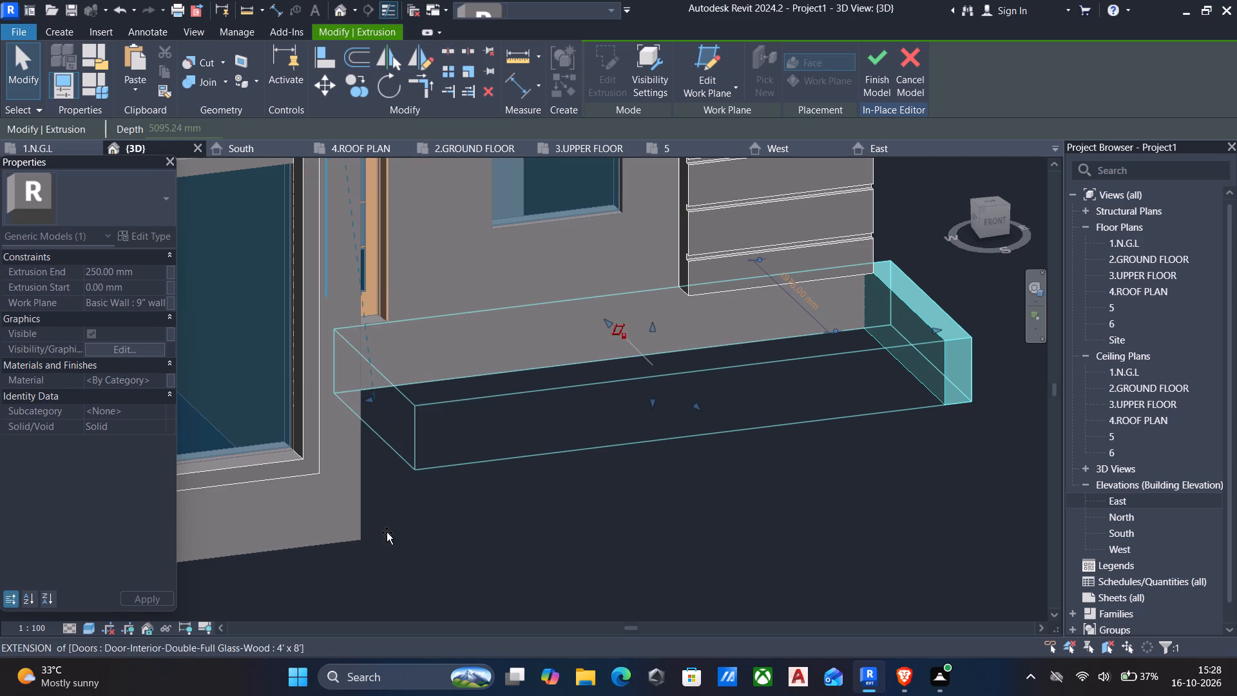
pyautogui.moveTo(387, 532); pyautogui.dragTo(386, 533)
pyautogui.keyDown('shift'); pyautogui.moveTo(521, 531); pyautogui.dragTo(448, 528, button='middle'); pyautogui.keyUp('shift')
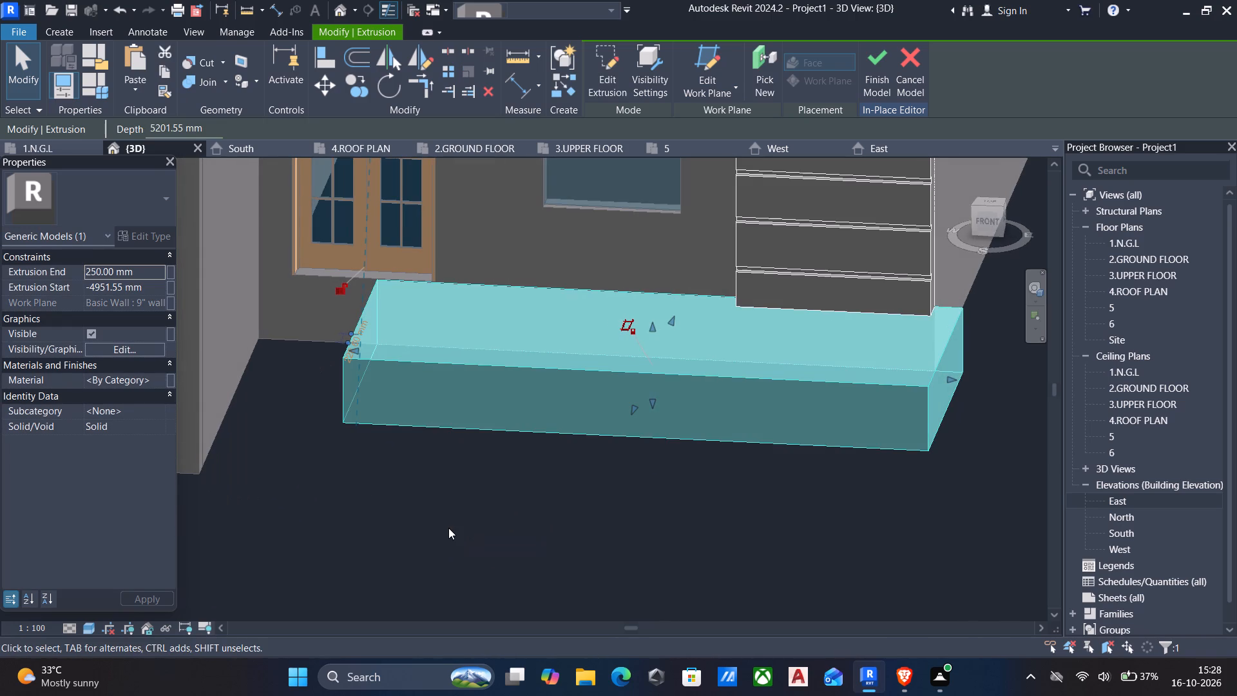
# Align the entrance platform's west end face with the side wall of the projecting front bay.
pyautogui.write('al')
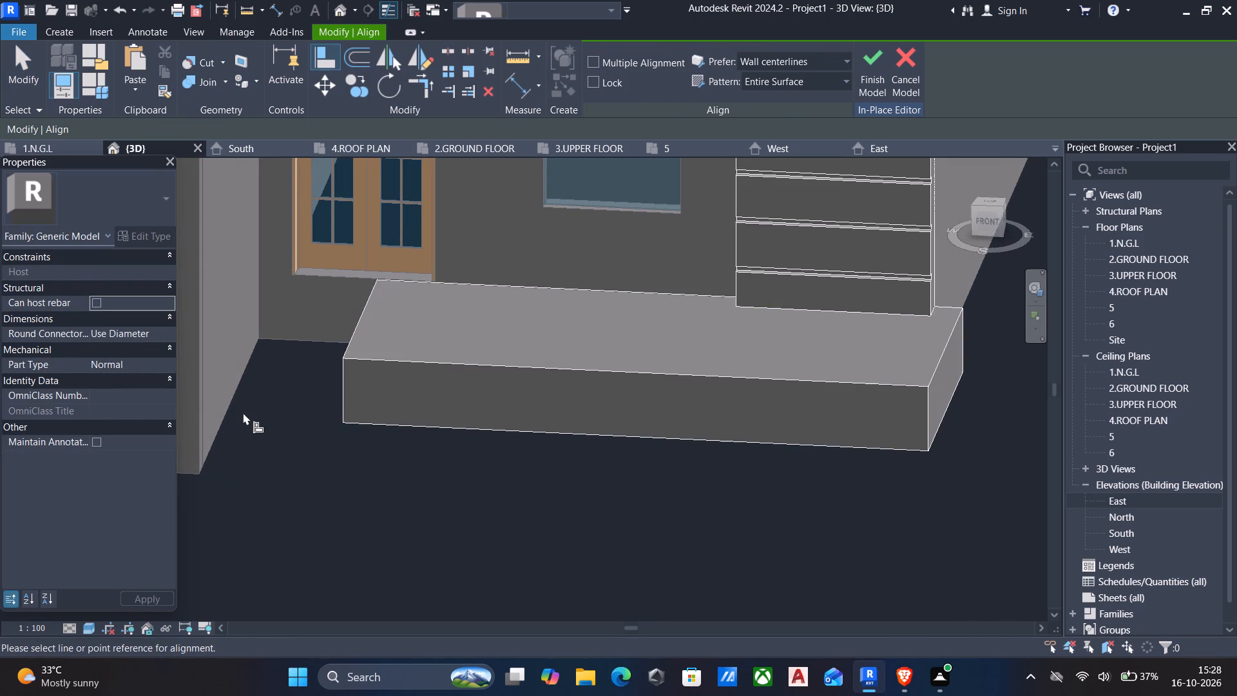
pyautogui.click(228, 401)
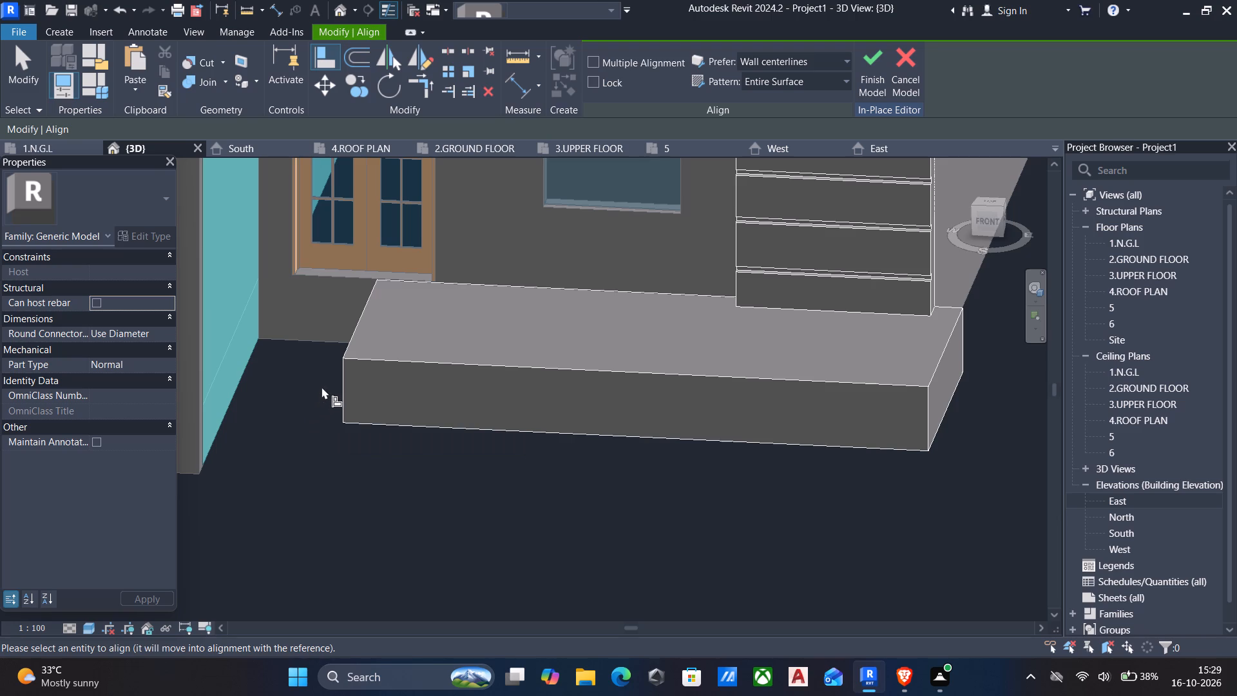
pyautogui.click(341, 380)
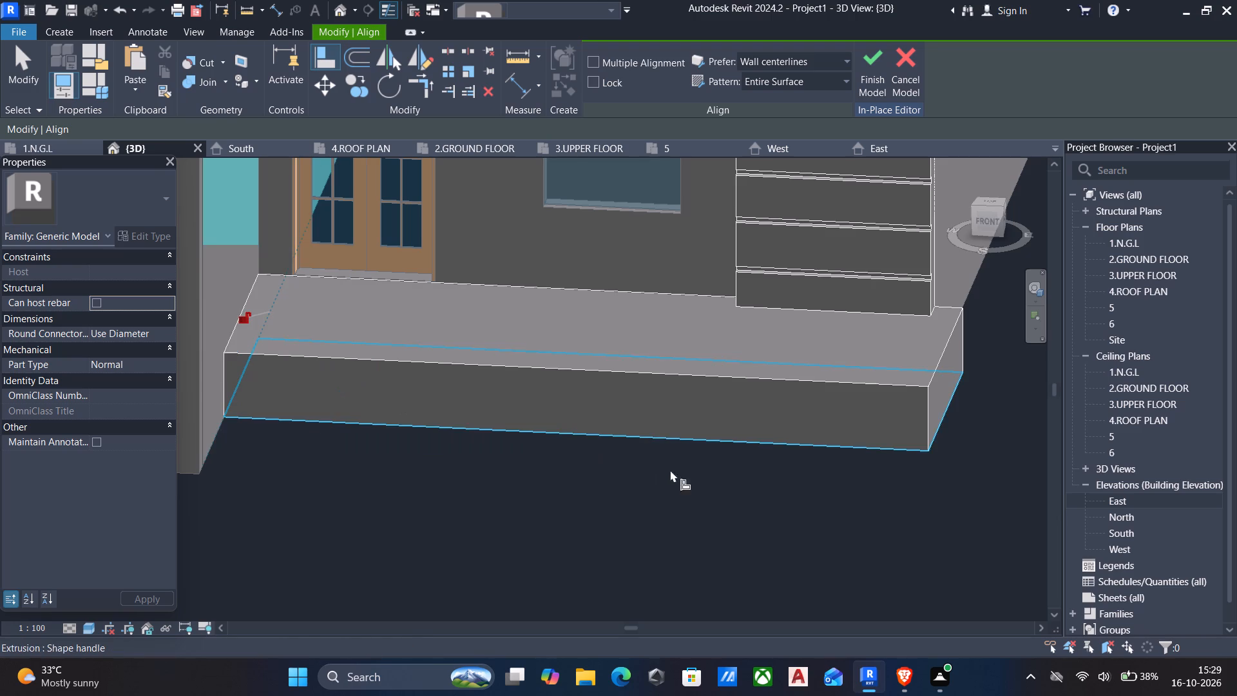
# Align the entrance platform's east end face with the outer face of the house's east side wall.
pyautogui.scroll(-2, 714, 475)
pyautogui.click(920, 312)
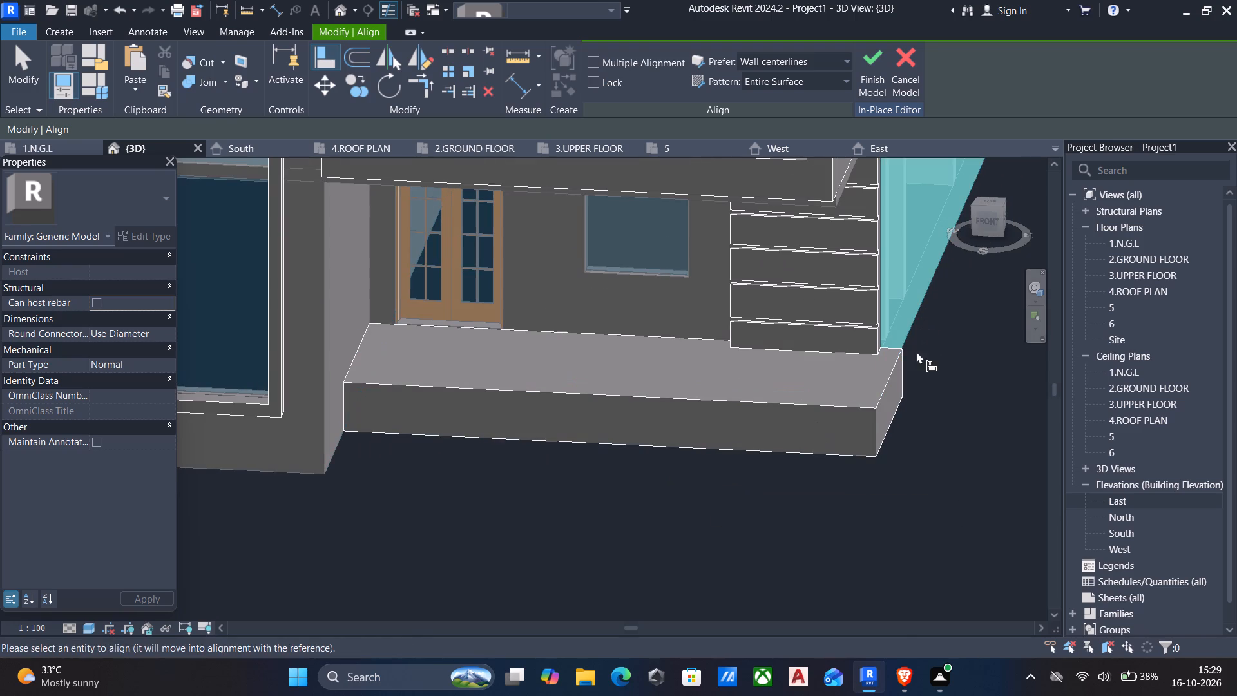
pyautogui.click(896, 371)
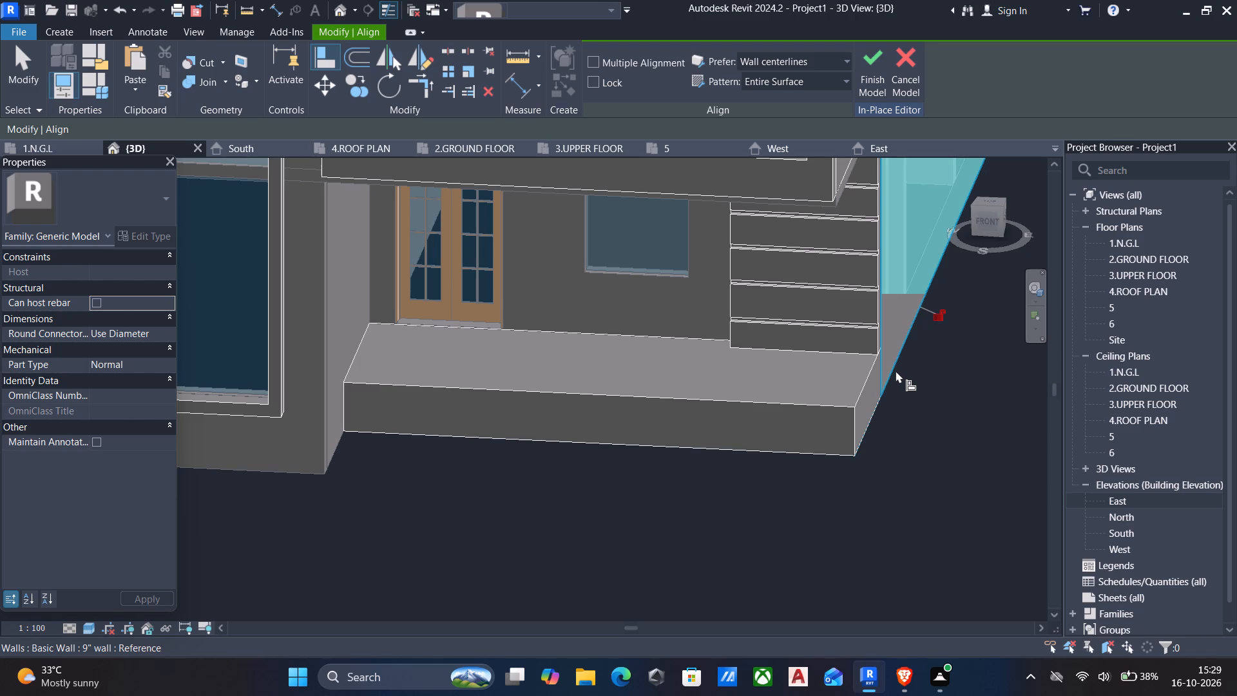
pyautogui.press('Escape')
pyautogui.press('Escape')
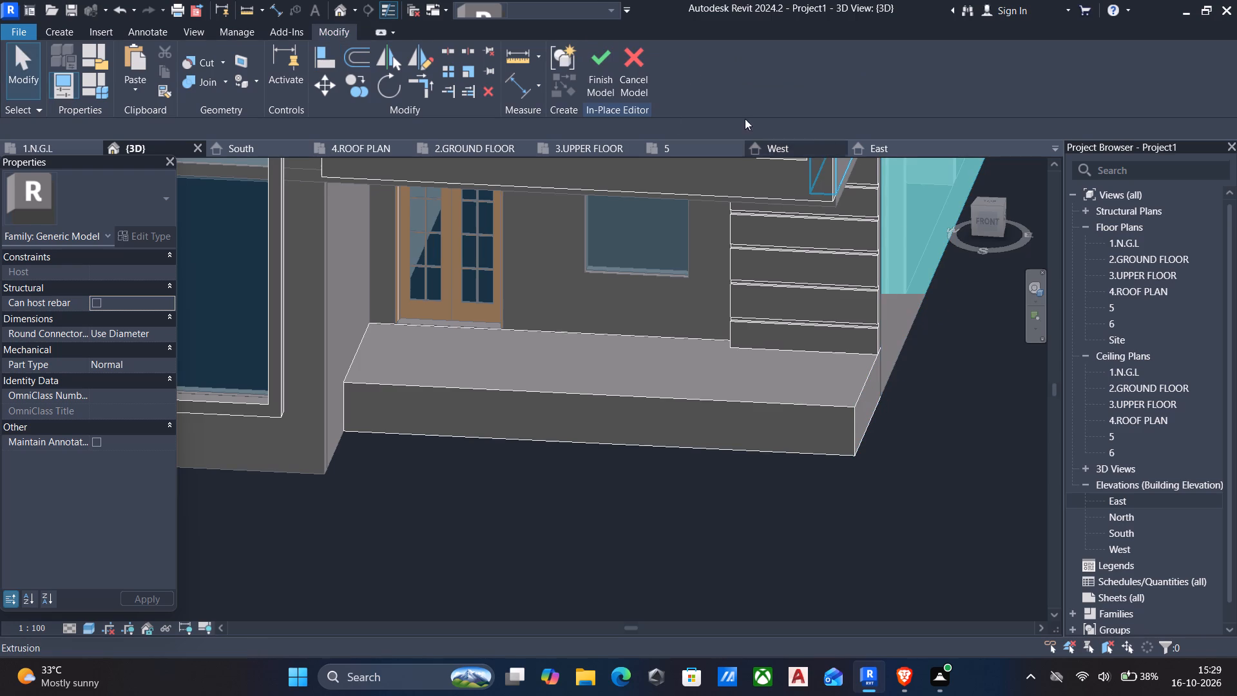
# Start a new extrusion and set its work plane to the entrance platform's east end face.
pyautogui.click(66, 34)
pyautogui.click(139, 73)
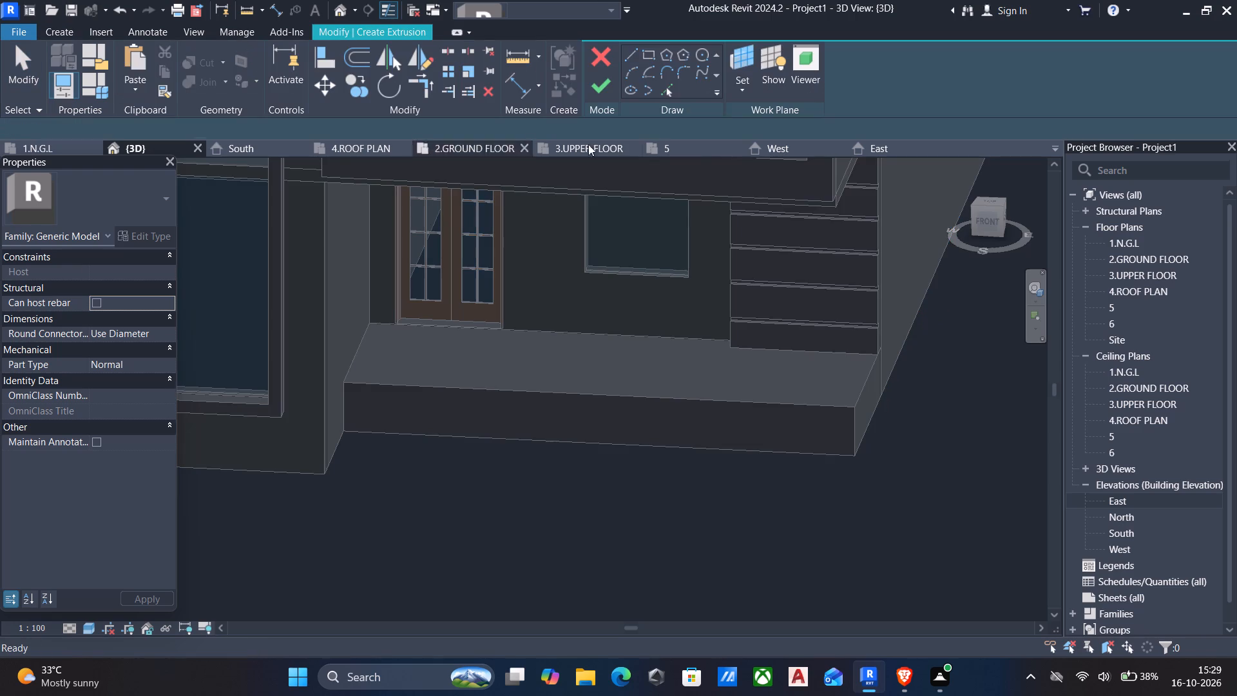
pyautogui.click(739, 91)
pyautogui.click(778, 145)
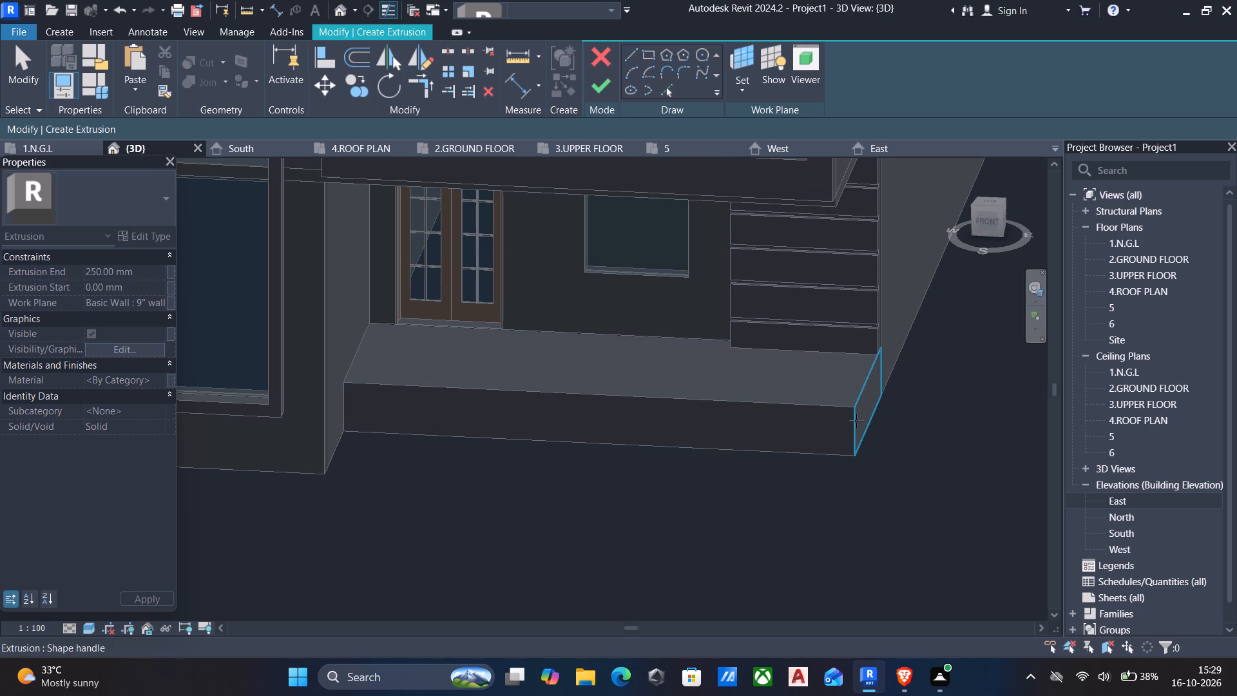
pyautogui.scroll(-2, 854, 423)
pyautogui.keyDown('shift'); pyautogui.moveTo(874, 455); pyautogui.dragTo(753, 449, button='middle'); pyautogui.keyUp('shift')
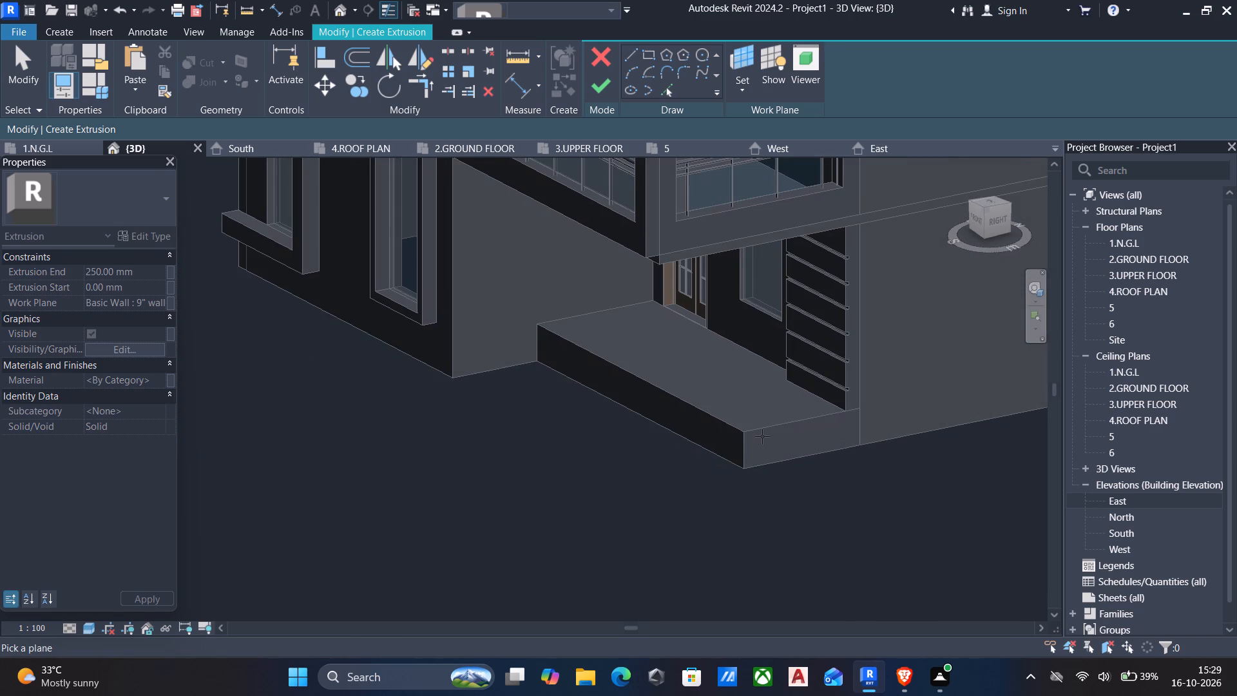
pyautogui.click(761, 429)
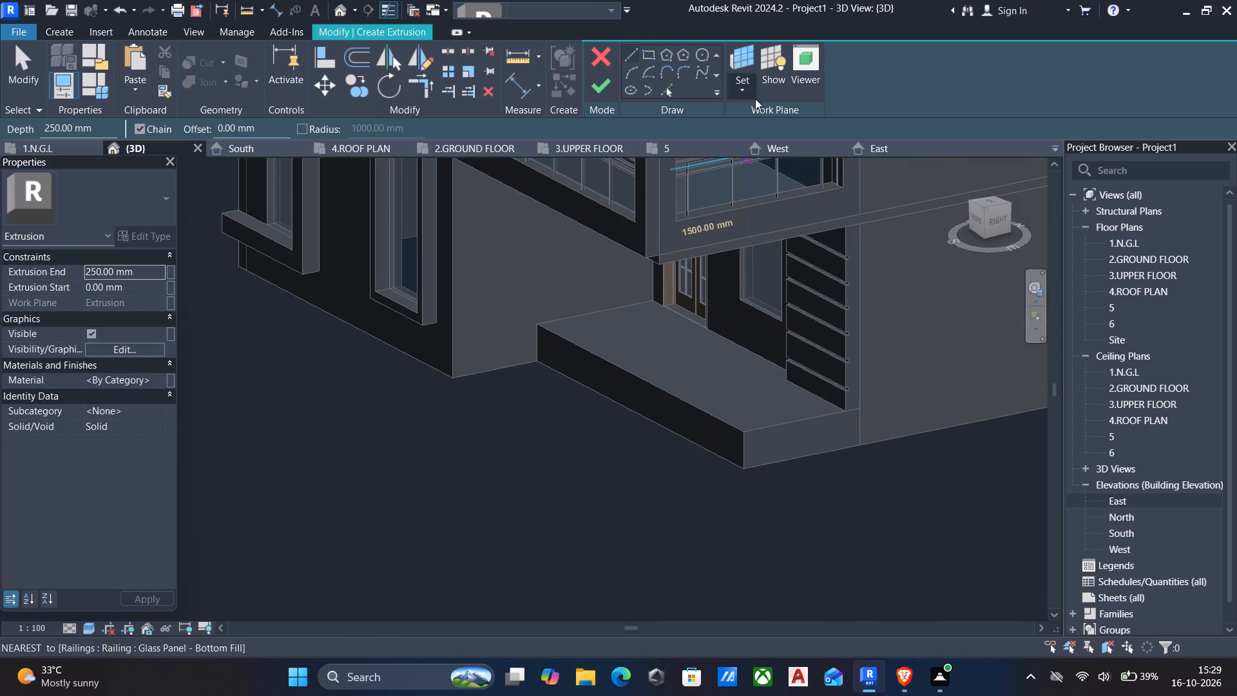
# Facing the platform's east end, sketch lines from its front bottom corner: 600 mm up, a 1' tread forward and an 8" riser down.
pyautogui.click(996, 223)
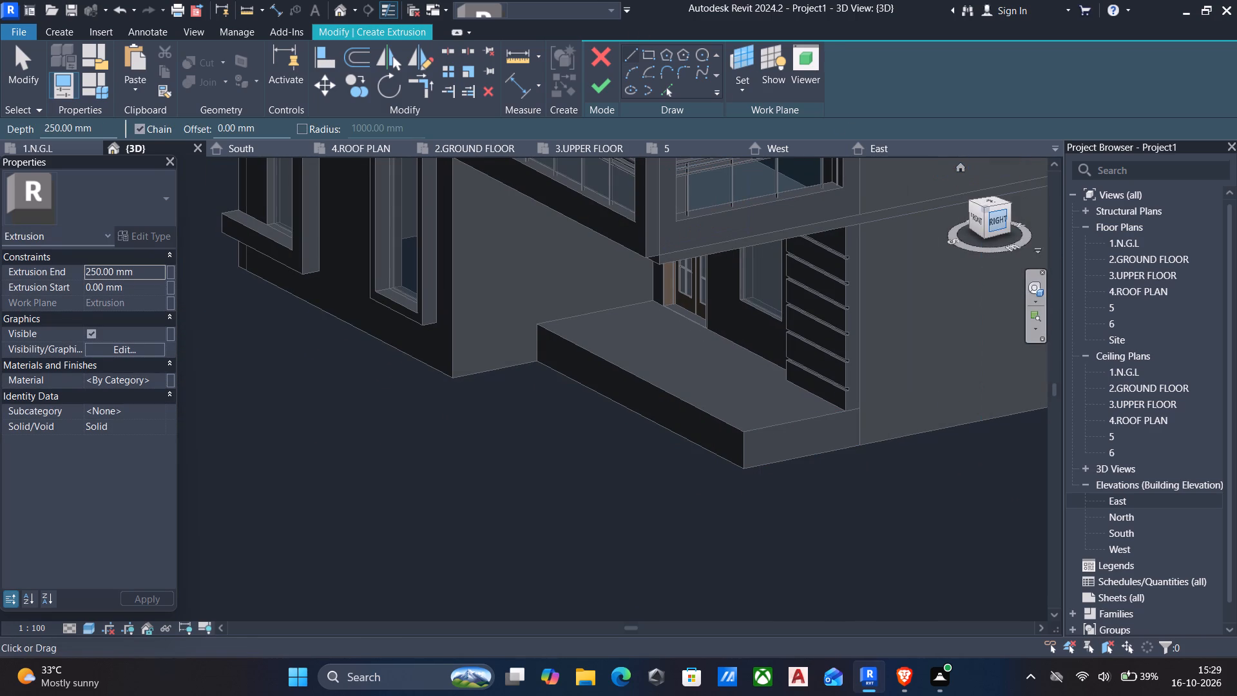
pyautogui.click(649, 59)
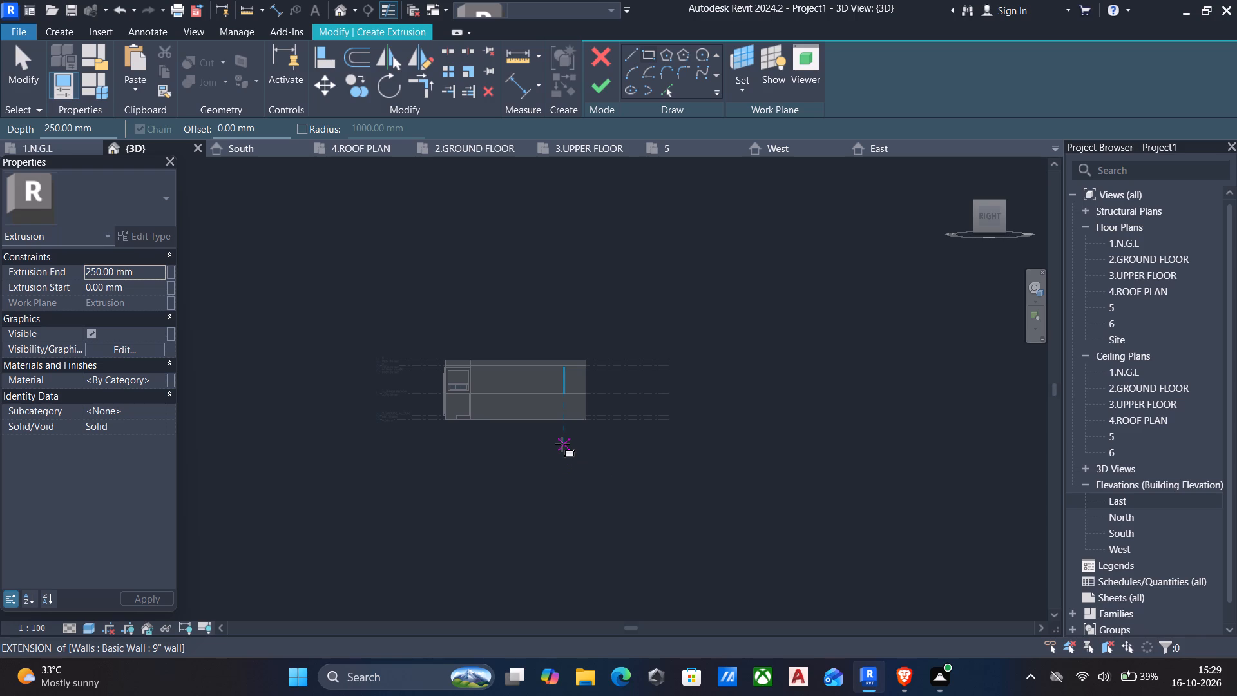
pyautogui.scroll(4, 466, 423)
pyautogui.keyDown('shift'); pyautogui.moveTo(466, 423); pyautogui.dragTo(479, 460, button='middle'); pyautogui.keyUp('shift')
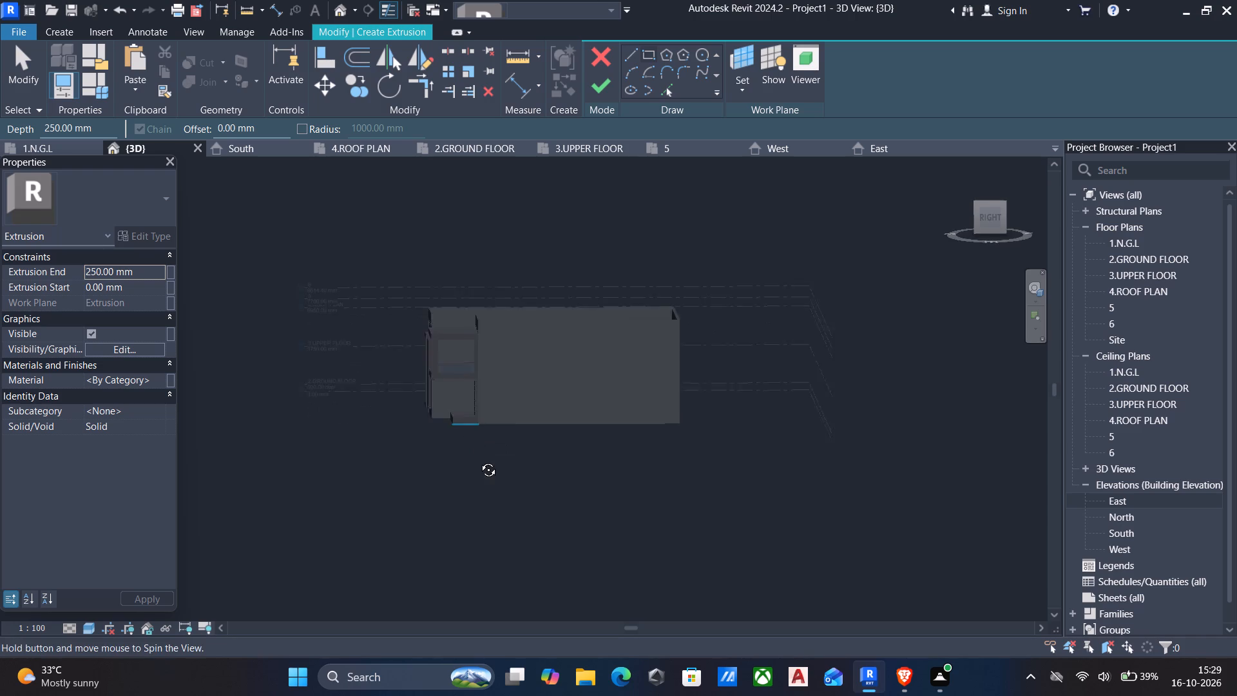
pyautogui.keyDown('shift'); pyautogui.moveTo(479, 460); pyautogui.dragTo(480, 463, button='middle'); pyautogui.keyUp('shift')
pyautogui.scroll(4, 424, 391)
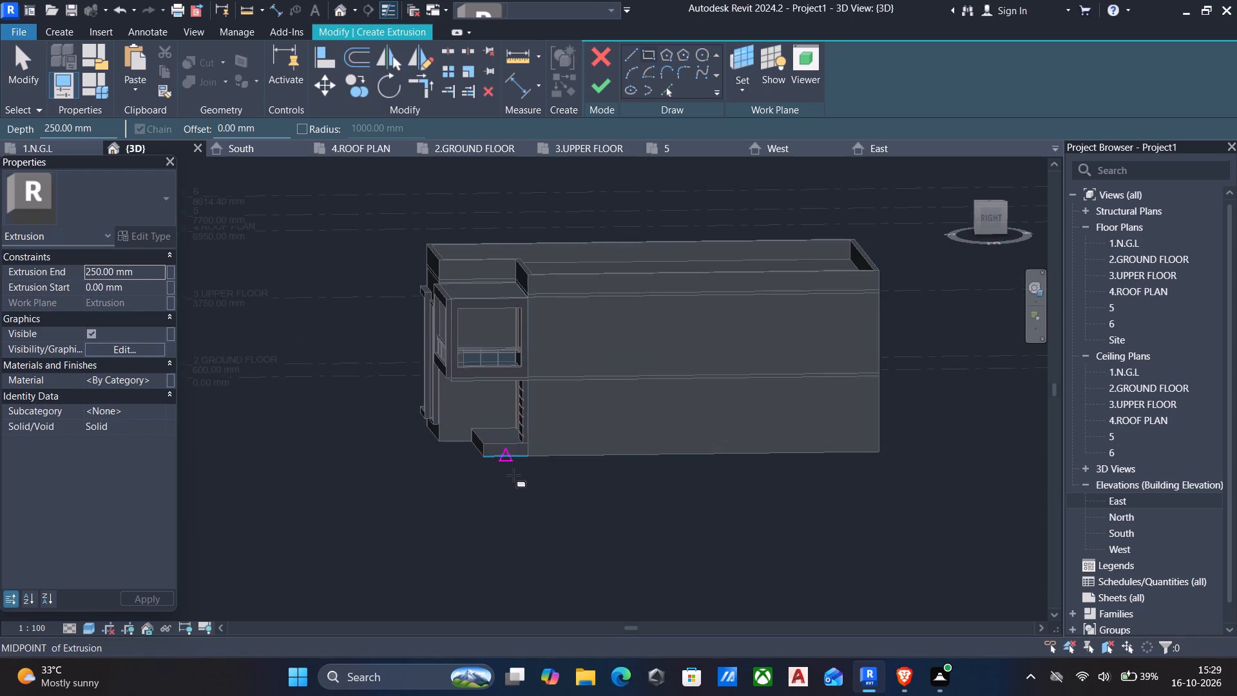
pyautogui.scroll(4, 514, 476)
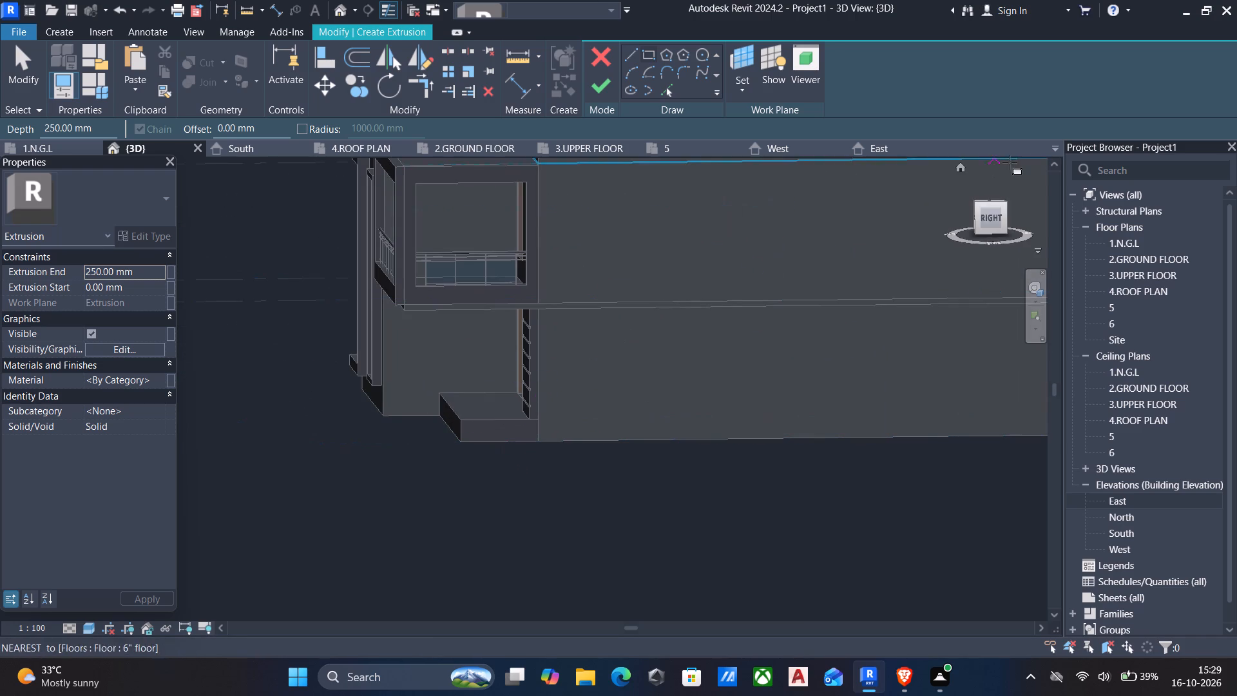
pyautogui.click(997, 220)
pyautogui.scroll(4, 669, 353)
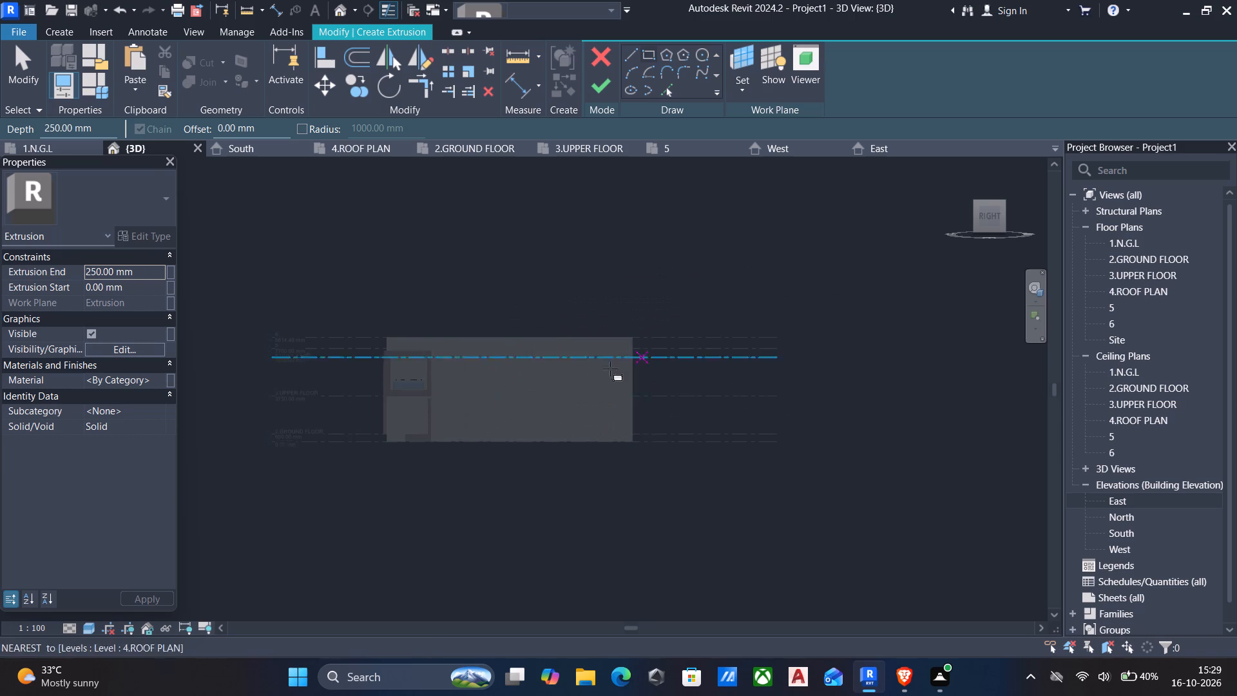
pyautogui.scroll(4, 528, 425)
pyautogui.moveTo(531, 425); pyautogui.dragTo(798, 392, button='middle')
pyautogui.scroll(6, 611, 463)
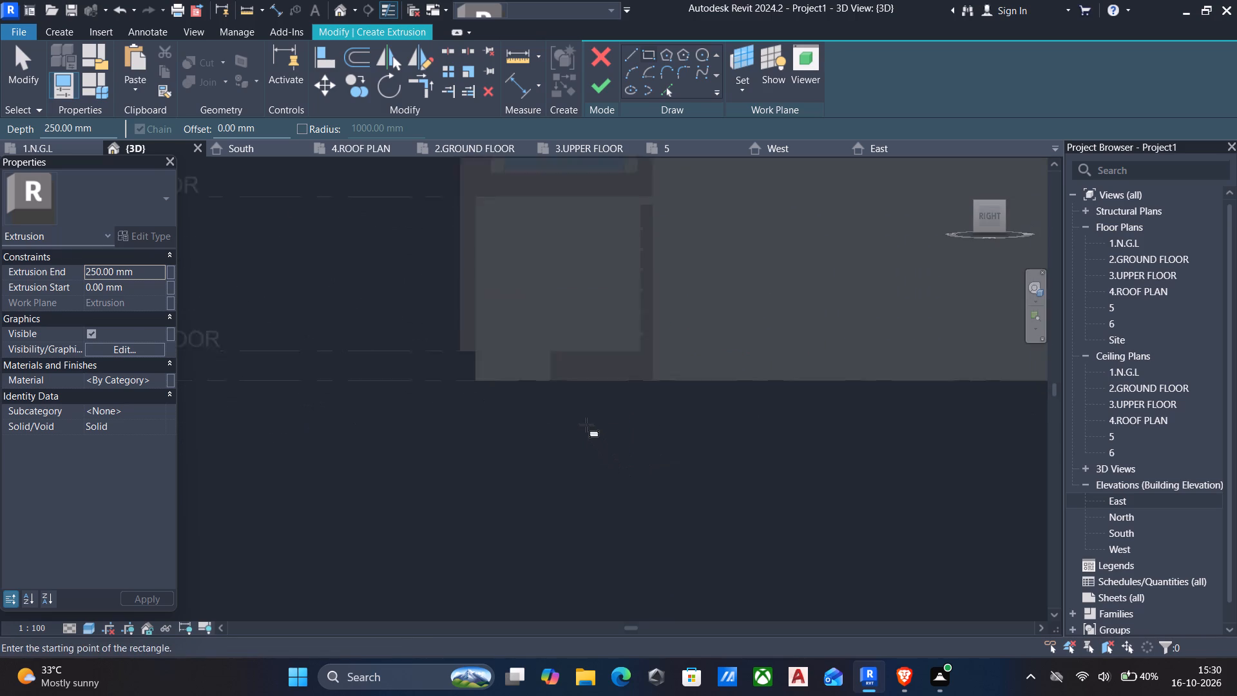
pyautogui.scroll(6, 586, 425)
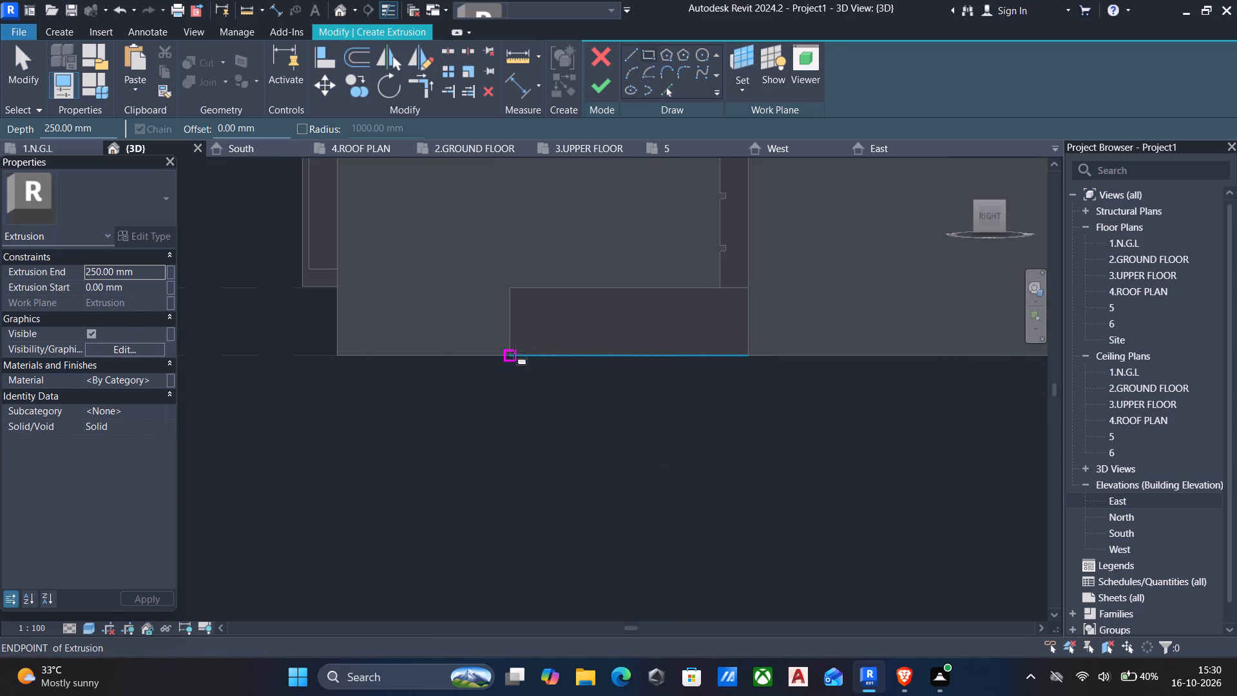
pyautogui.click(509, 352)
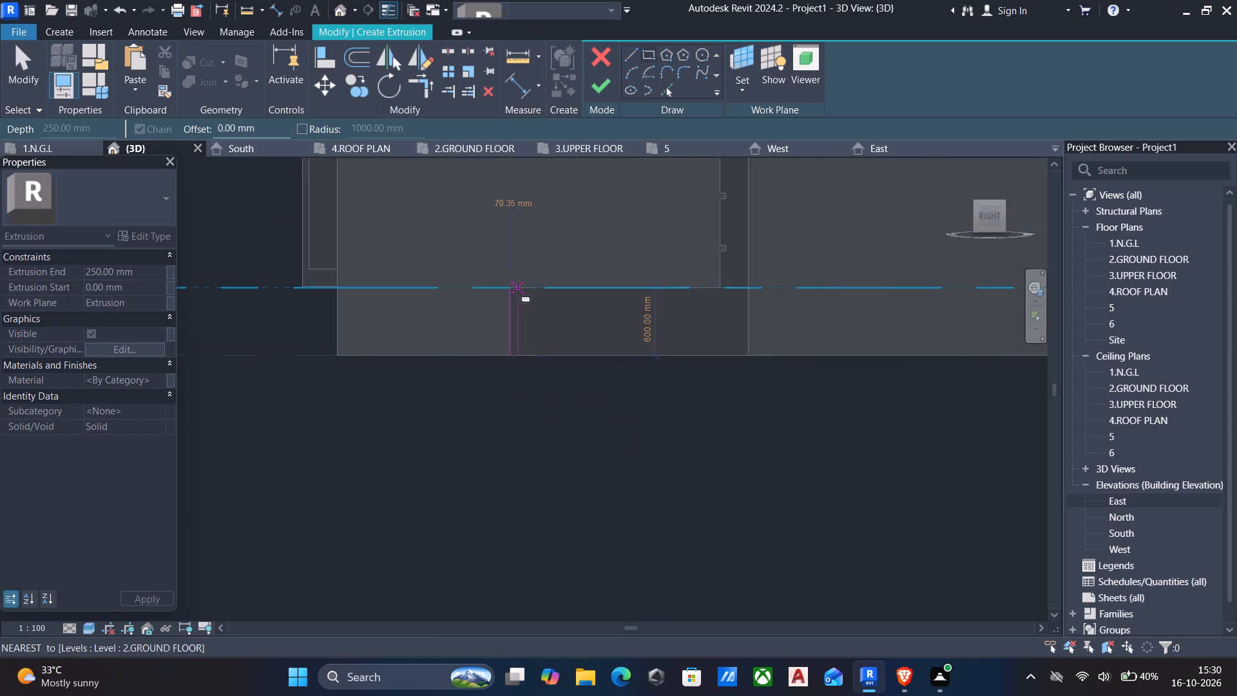
pyautogui.press('Escape')
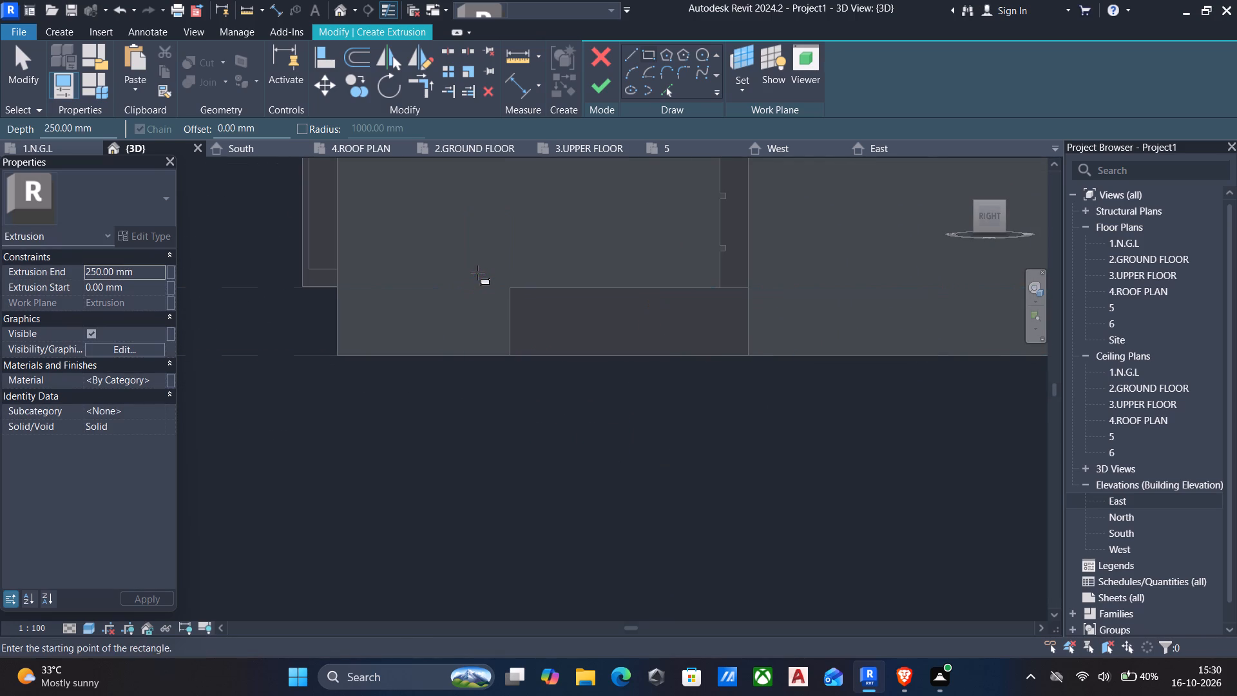
pyautogui.click(625, 55)
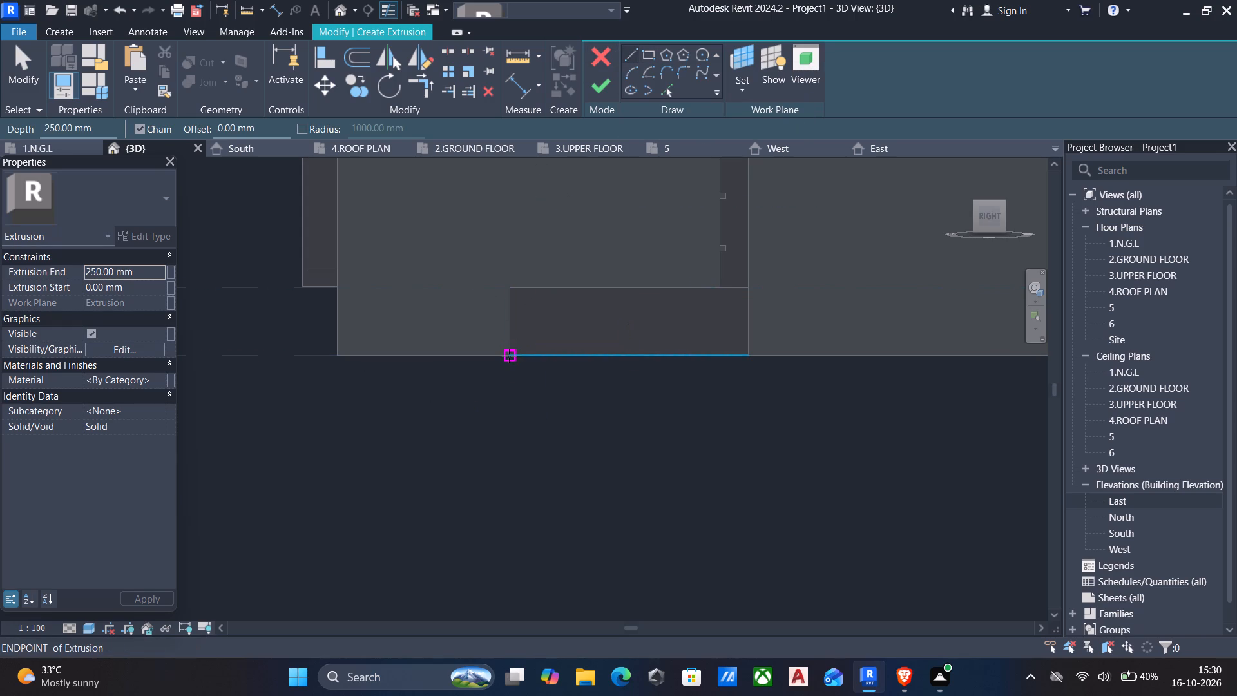
pyautogui.click(509, 356)
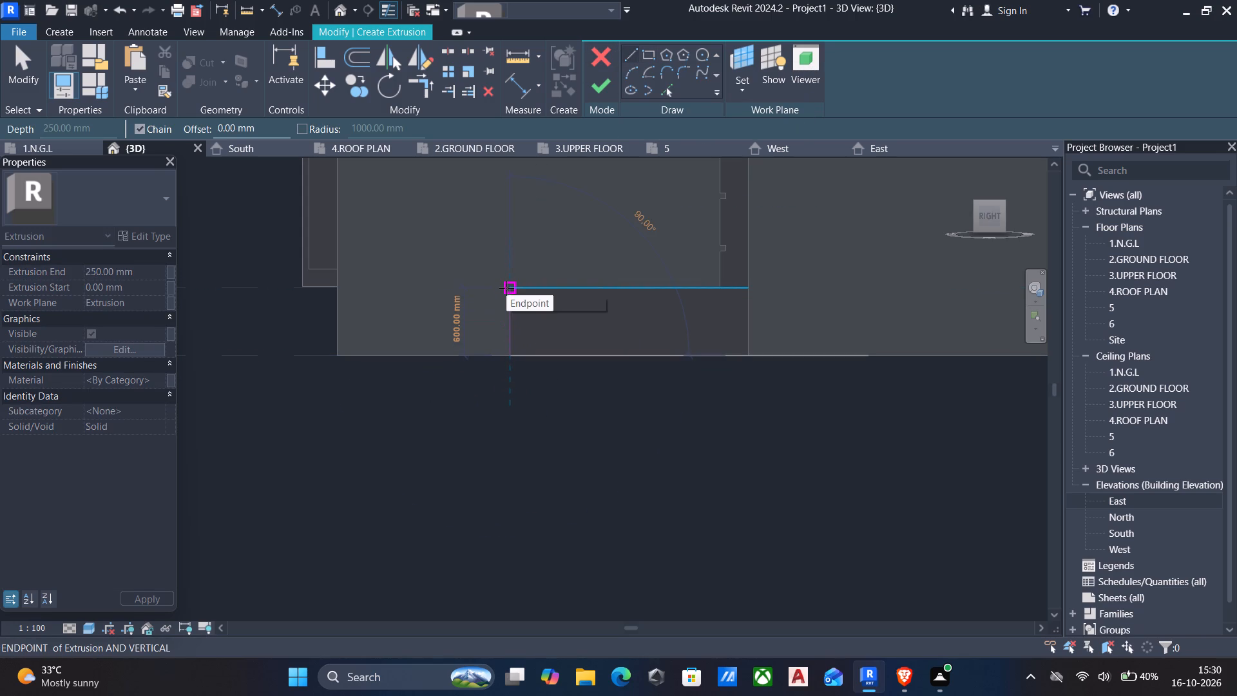
pyautogui.click(506, 288)
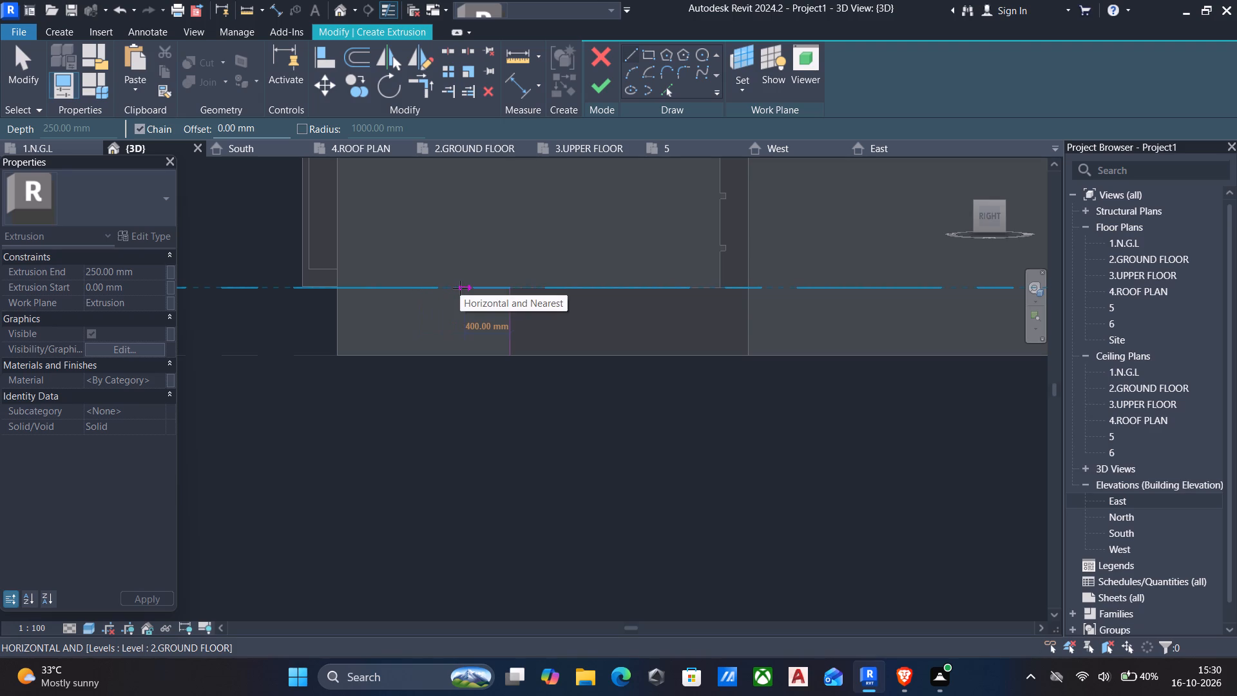
pyautogui.write("1'")
pyautogui.press('Return')
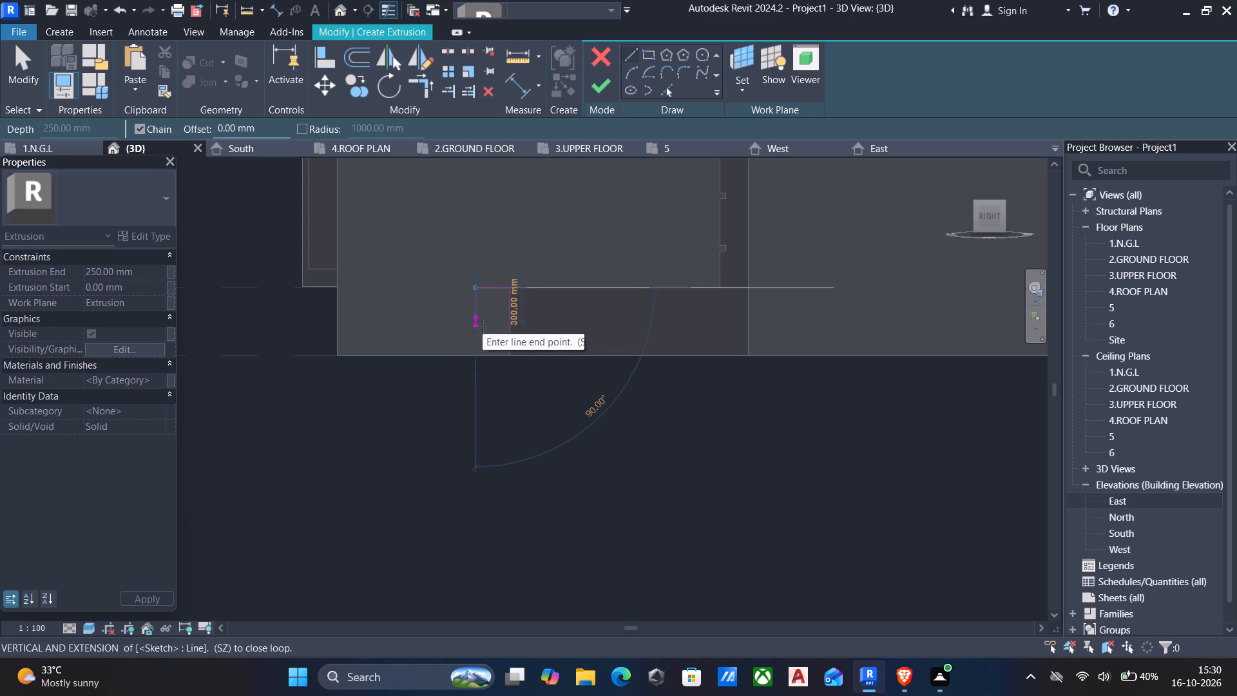
pyautogui.write('8"')
pyautogui.press('Return')
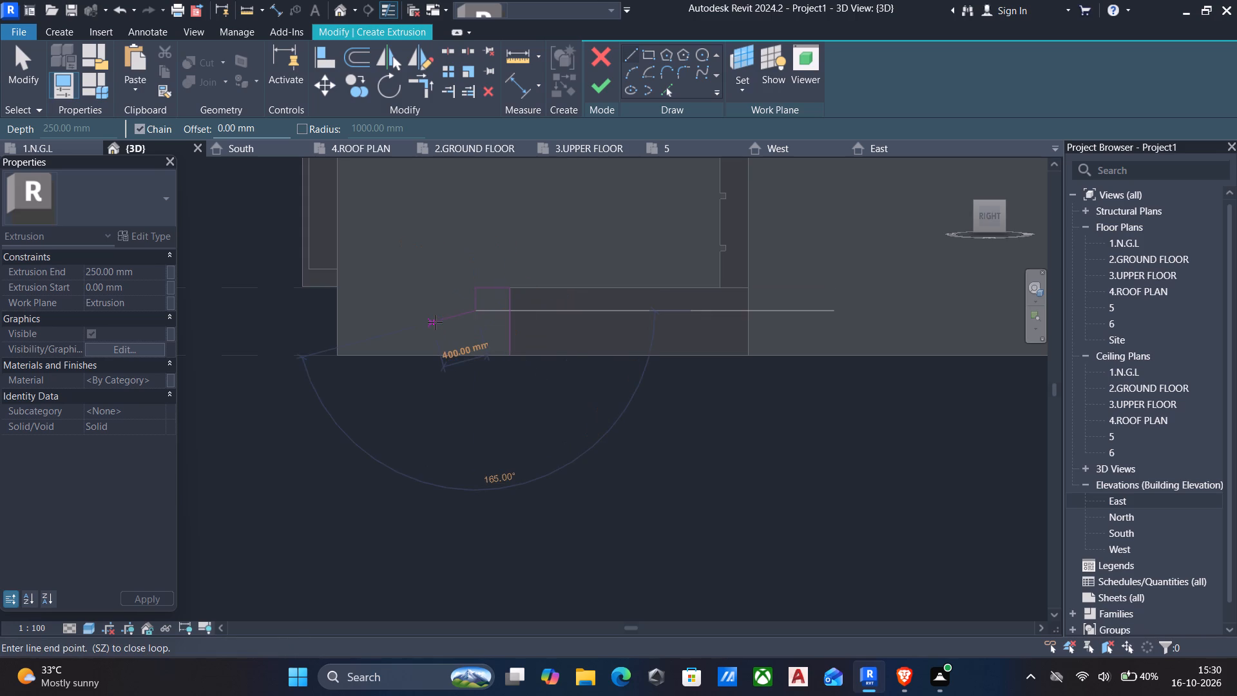
# Continue the profile with a 1' tread, 8" riser, another 1' tread and a drop to 1.N.G.L, closing it at the starting corner.
pyautogui.write("1'")
pyautogui.press('Return')
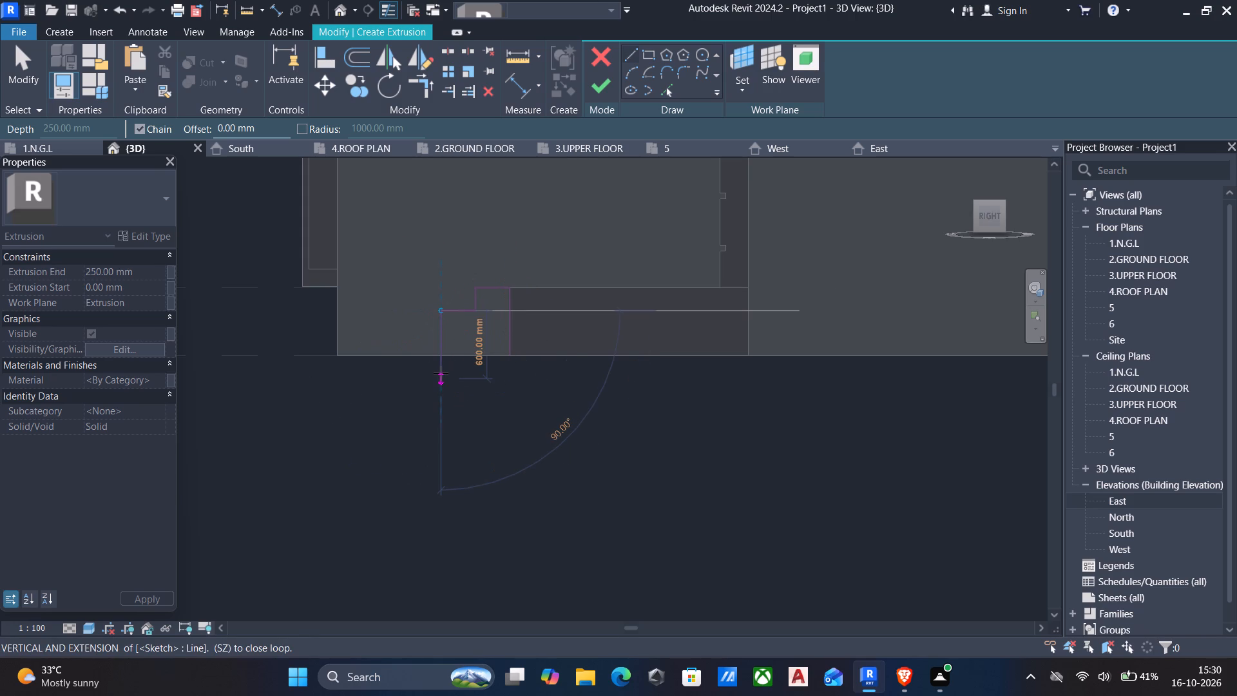
pyautogui.write('8"')
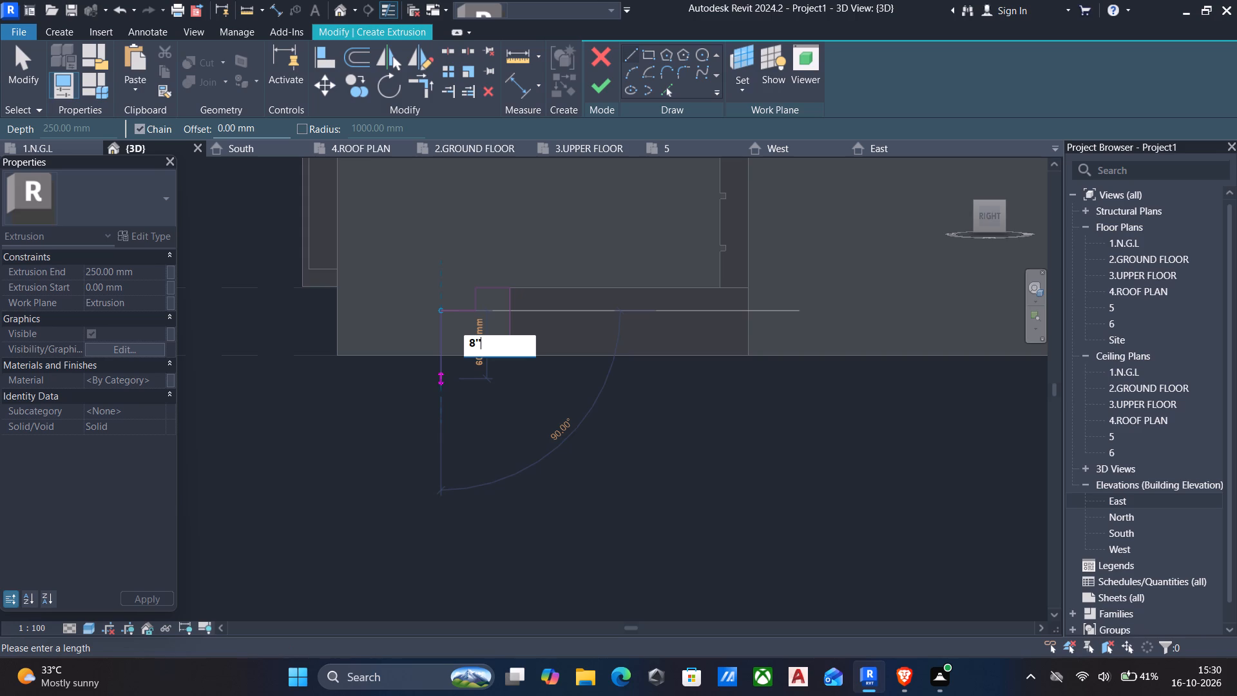
pyautogui.press('Return')
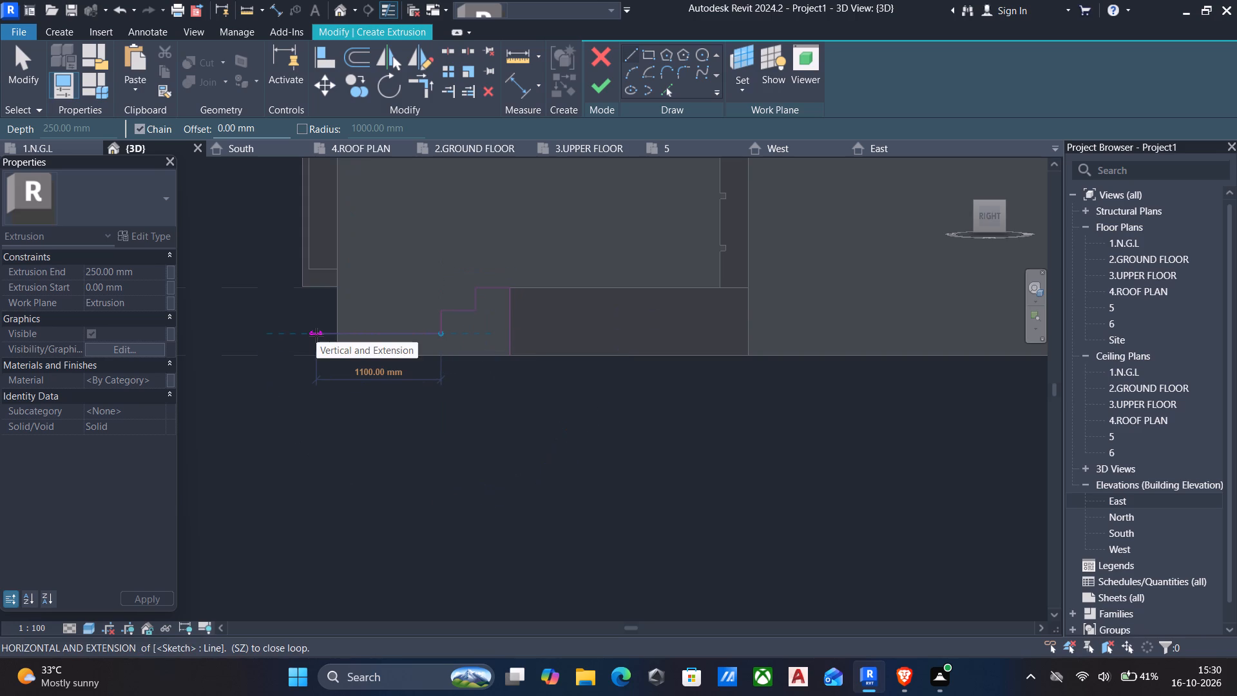
pyautogui.write("1'")
pyautogui.press('Return')
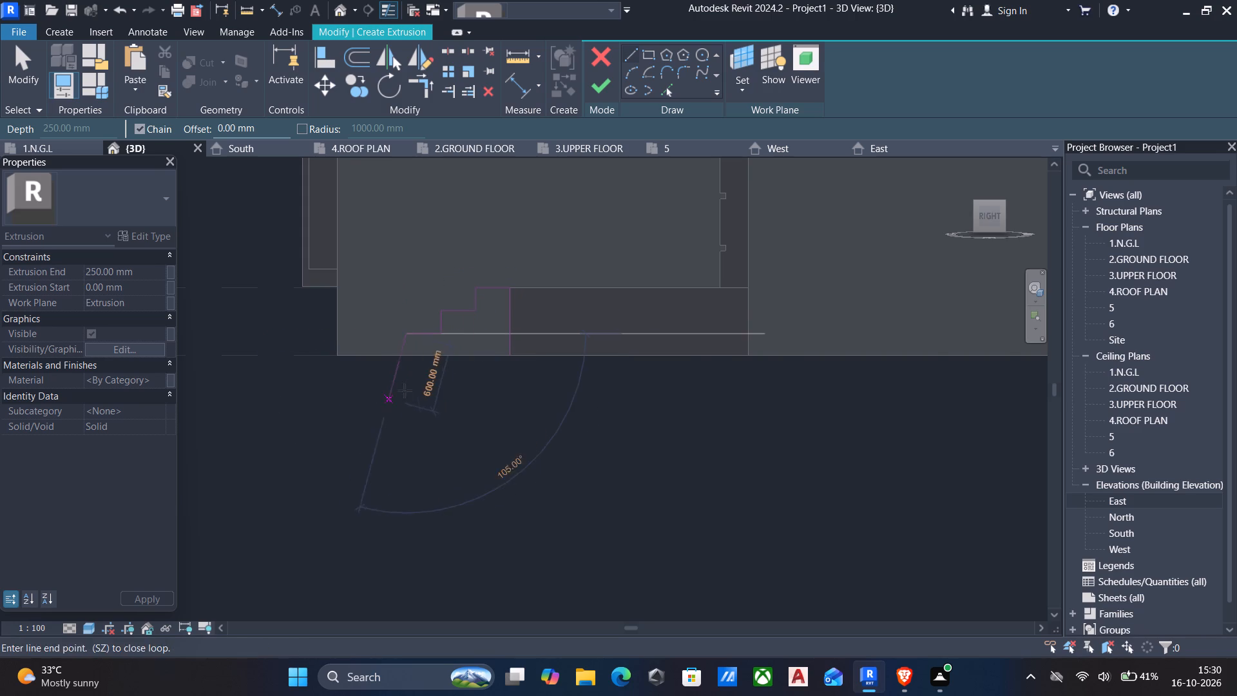
pyautogui.click(408, 360)
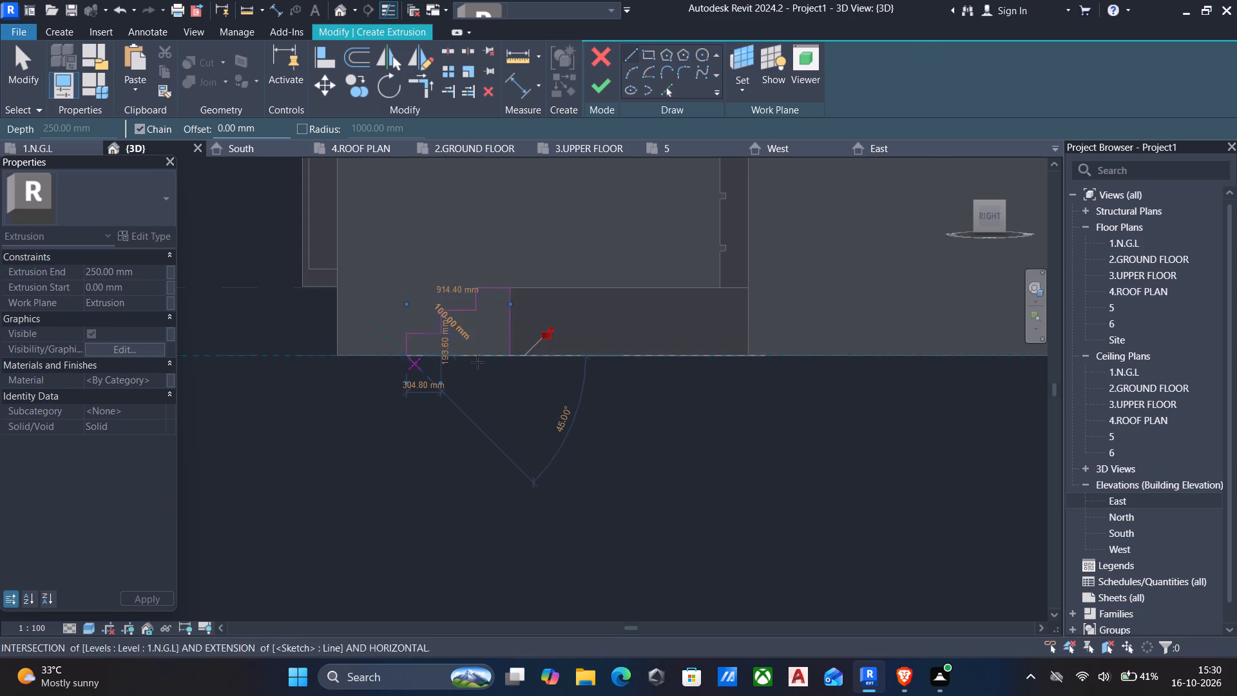
pyautogui.click(505, 360)
pyautogui.press('Escape')
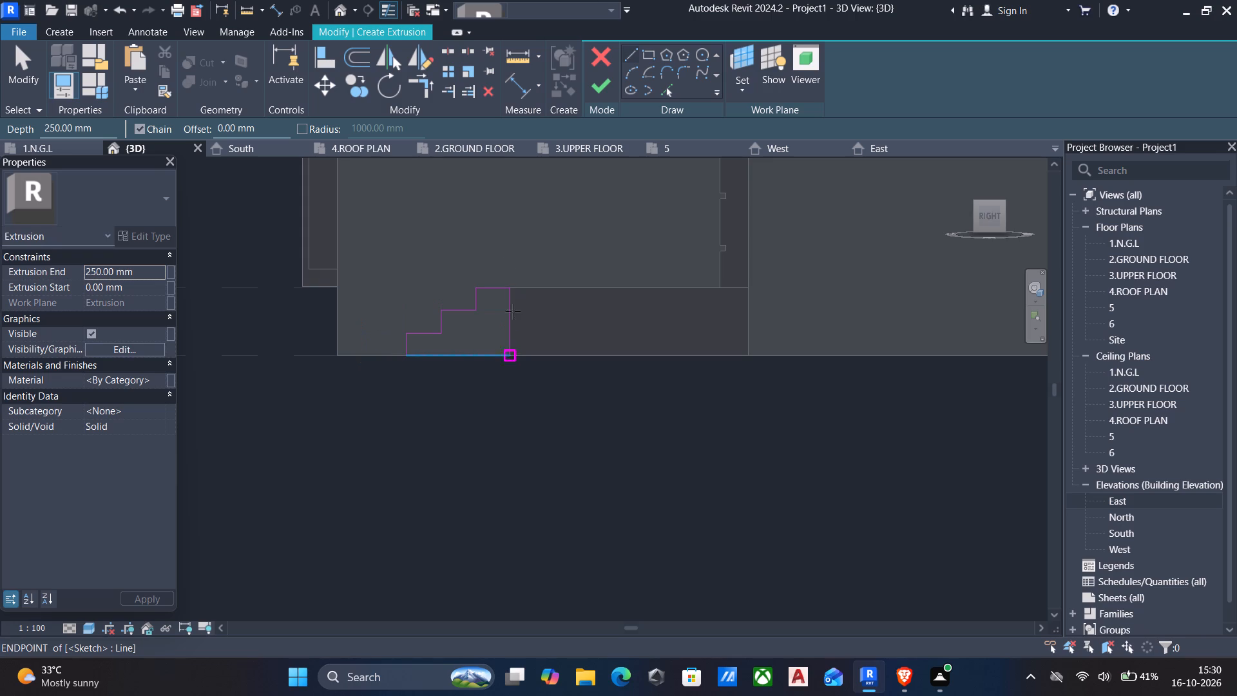
# Complete the stepped profile as a 250 mm deep extrusion at the platform's front corner.
pyautogui.click(597, 87)
pyautogui.scroll(-3, 570, 389)
pyautogui.keyDown('shift'); pyautogui.moveTo(589, 462); pyautogui.dragTo(690, 540, button='middle'); pyautogui.keyUp('shift')
pyautogui.moveTo(704, 396); pyautogui.dragTo(730, 387, button='middle')
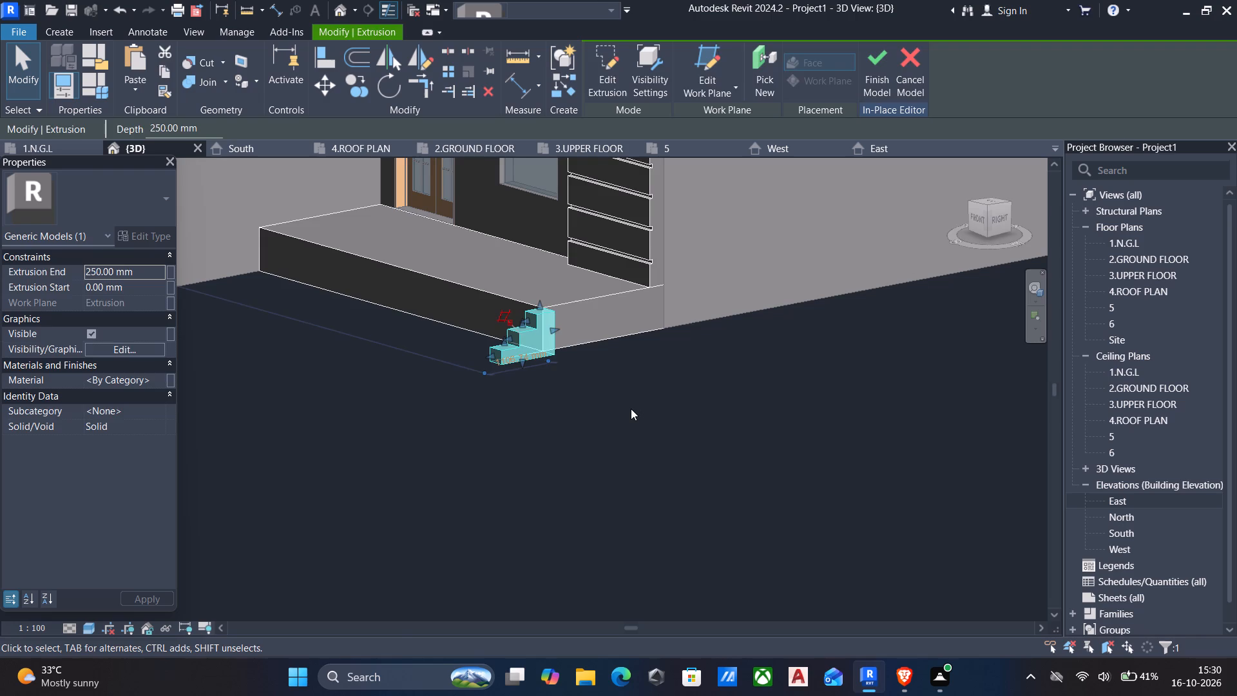
pyautogui.press('Escape')
pyautogui.moveTo(631, 409); pyautogui.dragTo(657, 440, button='middle')
pyautogui.keyDown('shift'); pyautogui.scroll(-1, 641, 407); pyautogui.keyUp('shift')
pyautogui.moveTo(657, 440); pyautogui.dragTo(785, 444, button='middle')
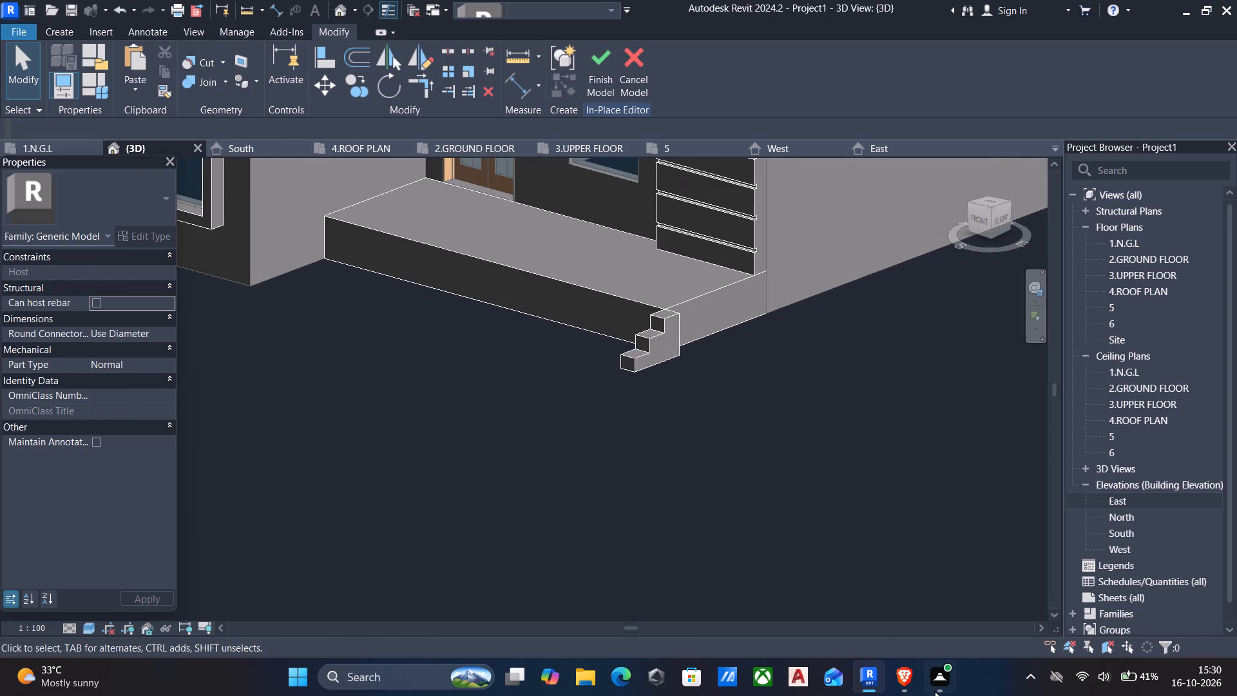
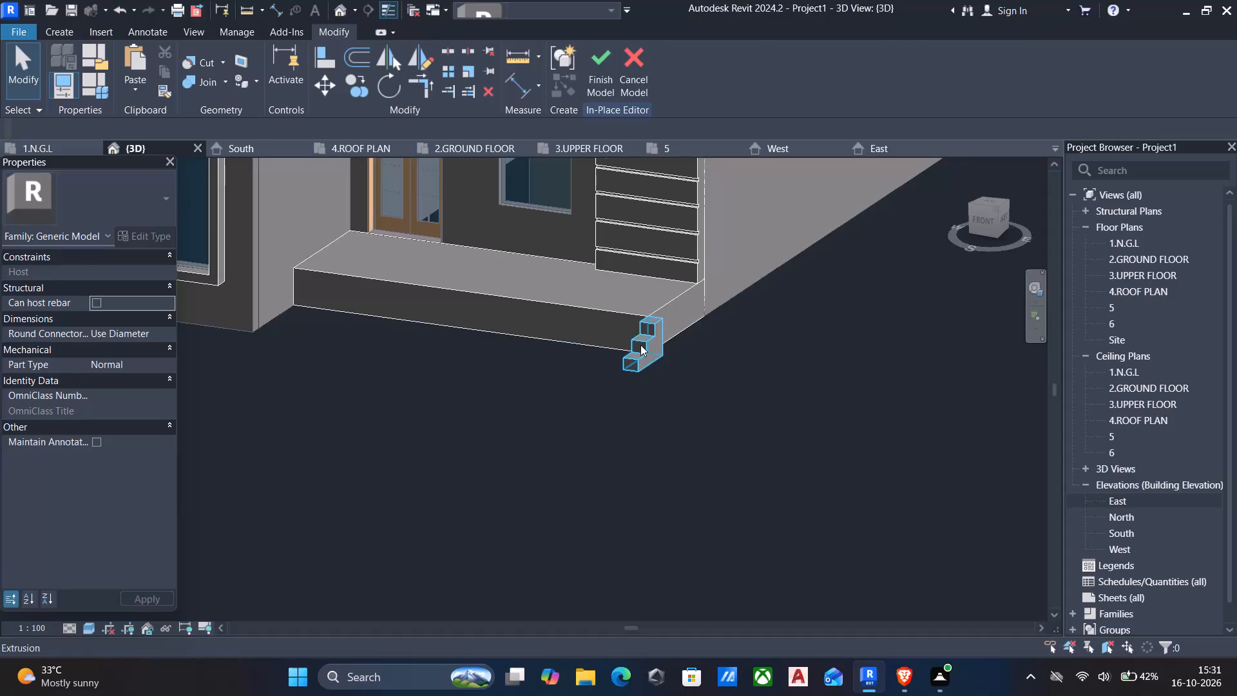
# Stretch the stepped extrusion's west end across the platform front to the opposite side wall.
pyautogui.click(640, 345)
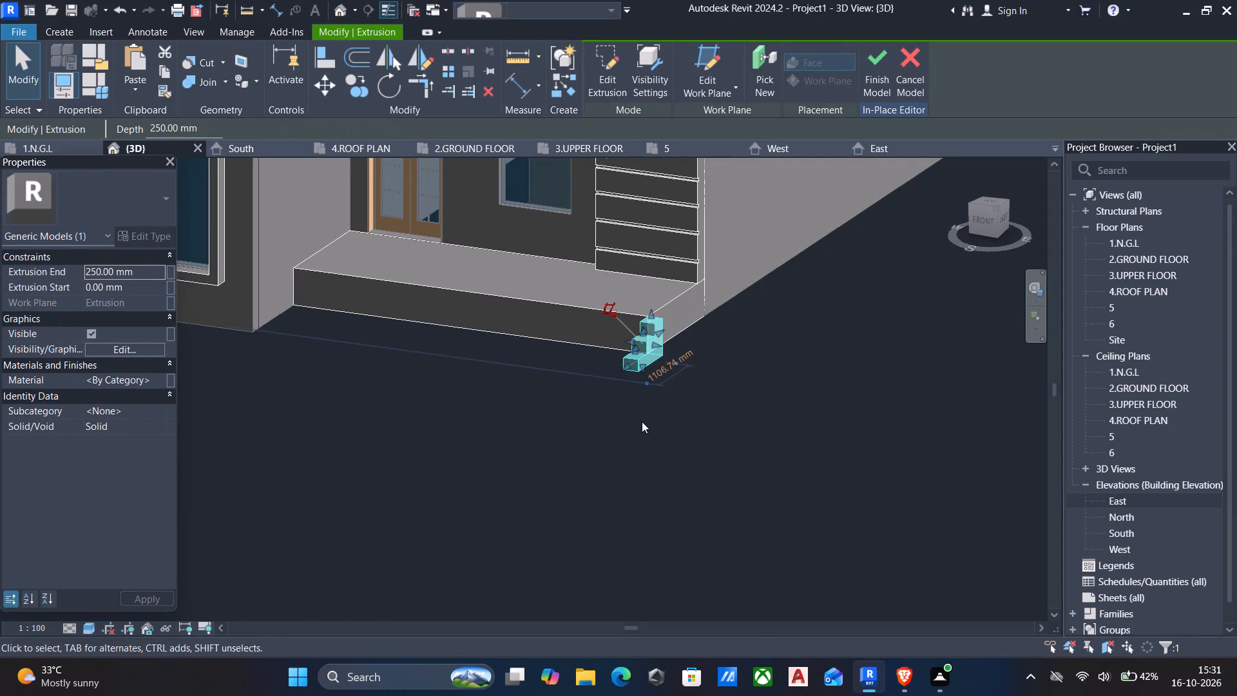
pyautogui.middleClick(678, 475)
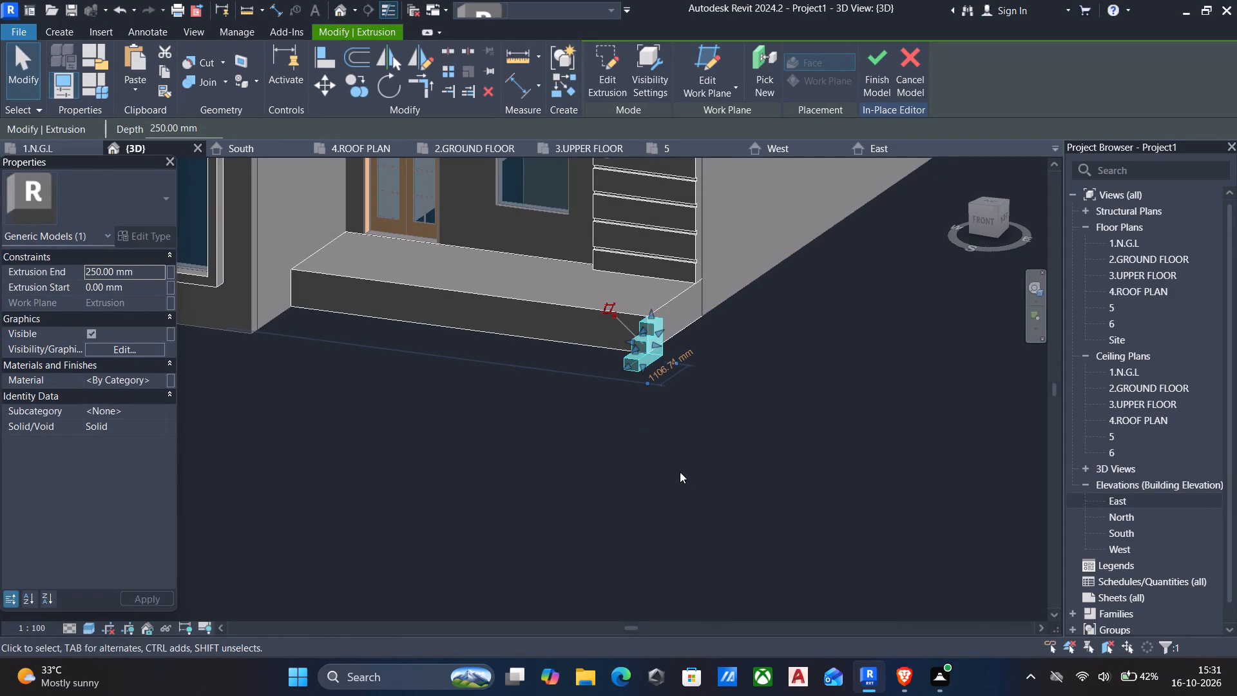
pyautogui.moveTo(570, 425); pyautogui.dragTo(809, 472, button='middle')
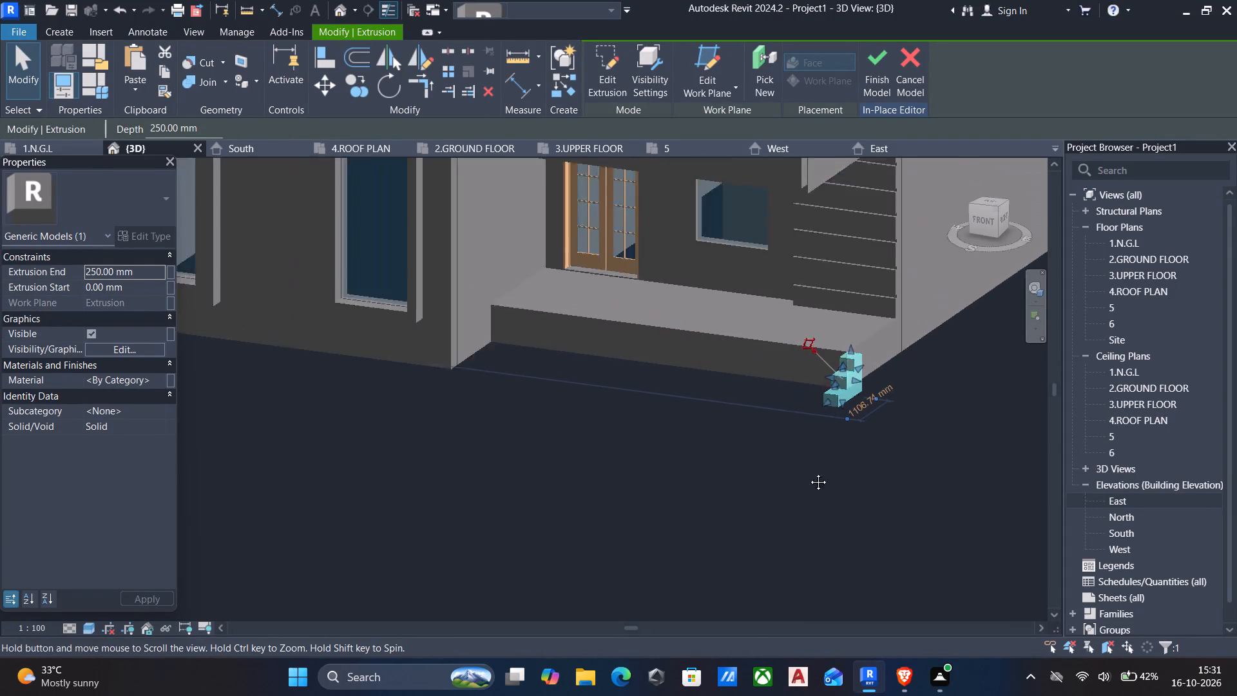
pyautogui.moveTo(809, 472); pyautogui.dragTo(836, 479, button='middle')
pyautogui.keyDown('shift'); pyautogui.moveTo(842, 473); pyautogui.dragTo(869, 465, button='middle'); pyautogui.keyUp('shift')
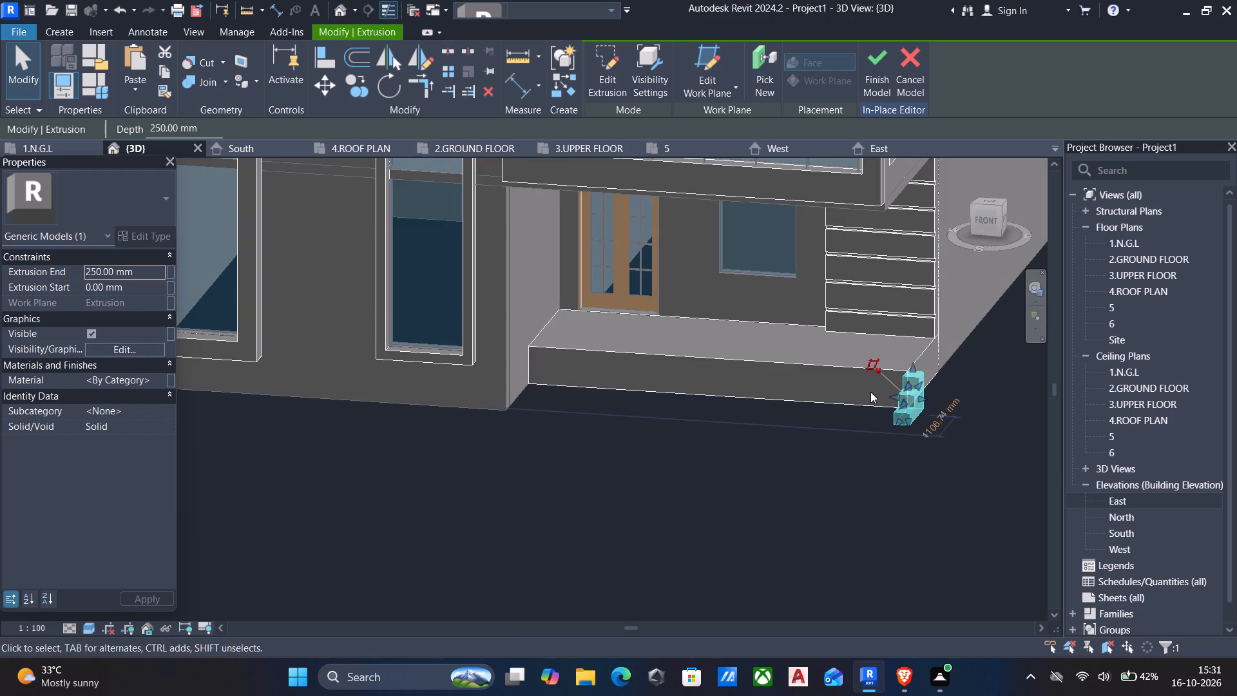
pyautogui.moveTo(891, 392); pyautogui.dragTo(547, 363)
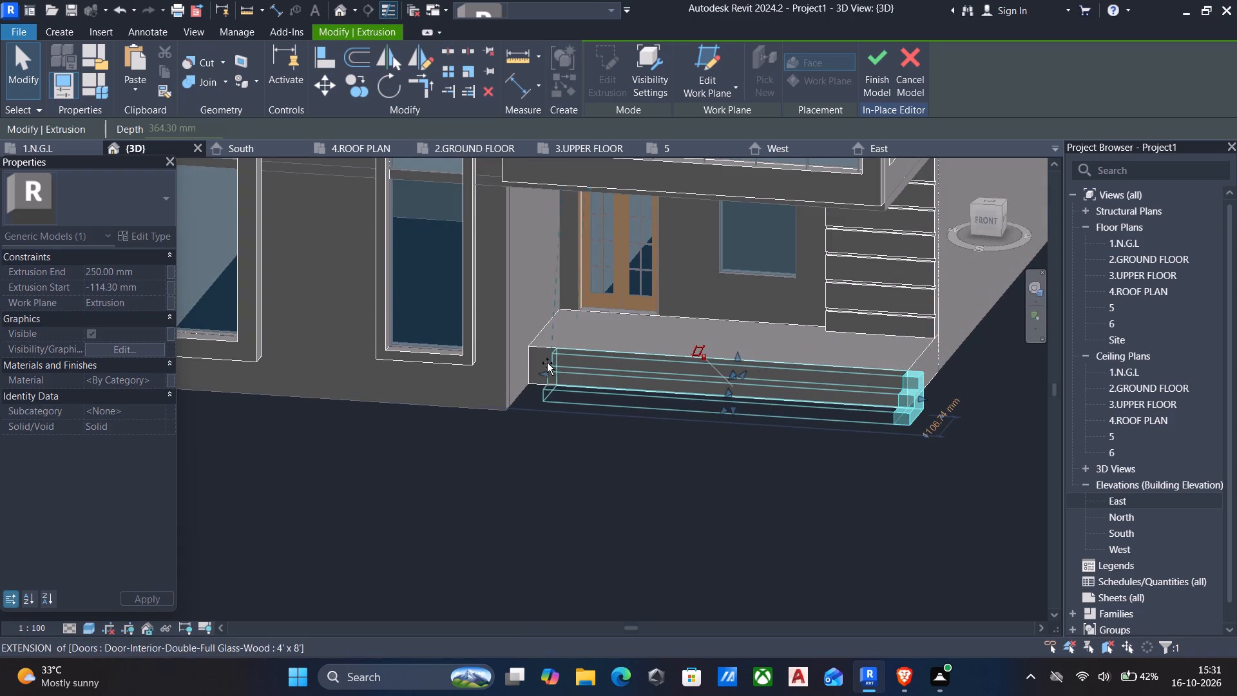
pyautogui.moveTo(547, 363); pyautogui.dragTo(517, 360)
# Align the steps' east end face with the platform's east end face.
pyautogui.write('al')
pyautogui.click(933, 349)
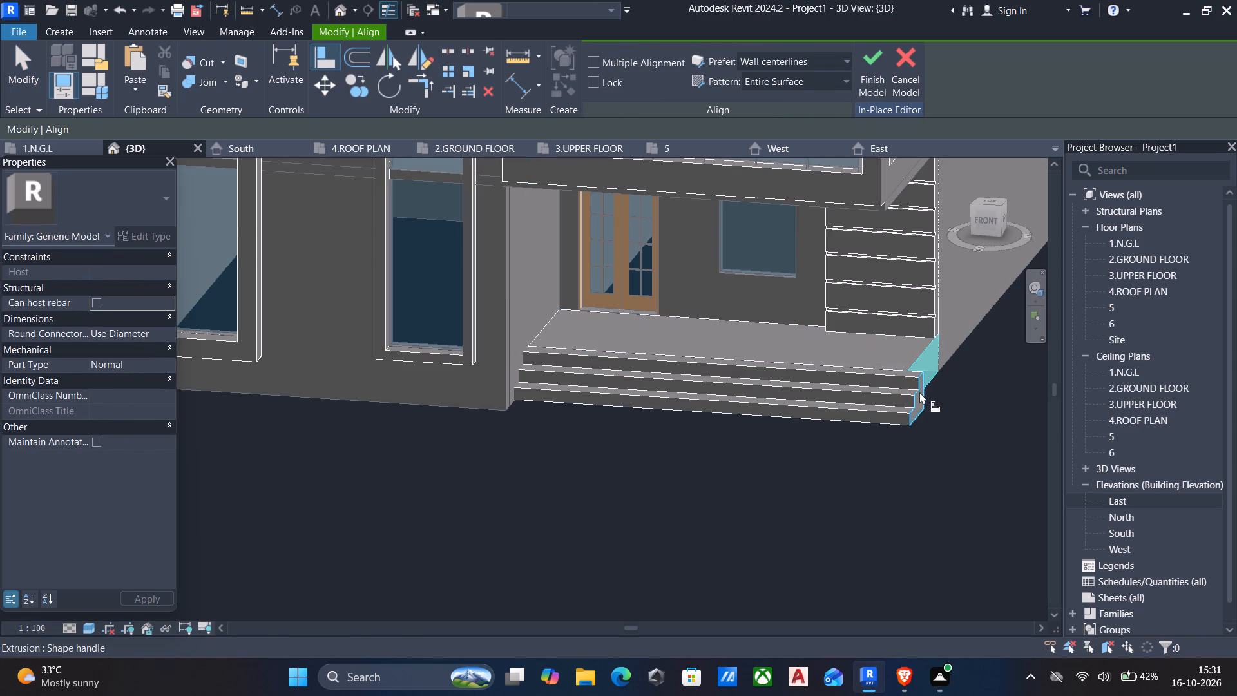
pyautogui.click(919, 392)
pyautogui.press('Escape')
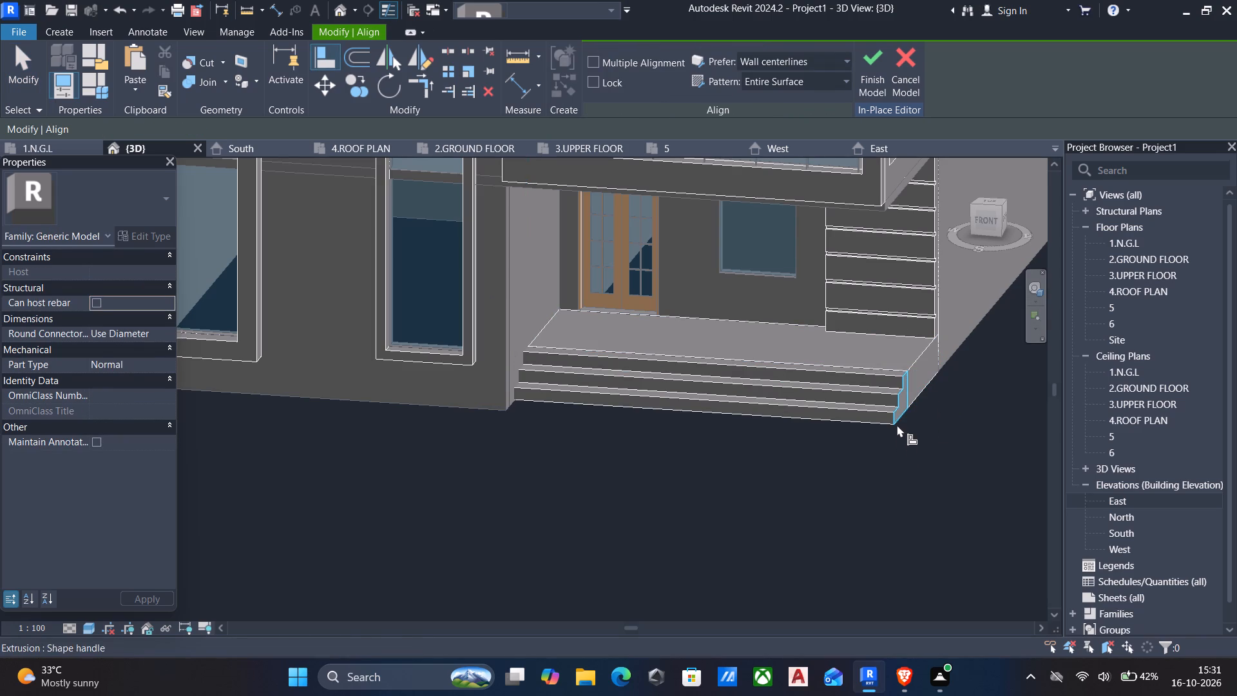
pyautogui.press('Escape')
# Pull the steps' east end back west so the flight is about 4280 mm long.
pyautogui.click(899, 420)
pyautogui.moveTo(903, 401); pyautogui.dragTo(896, 400)
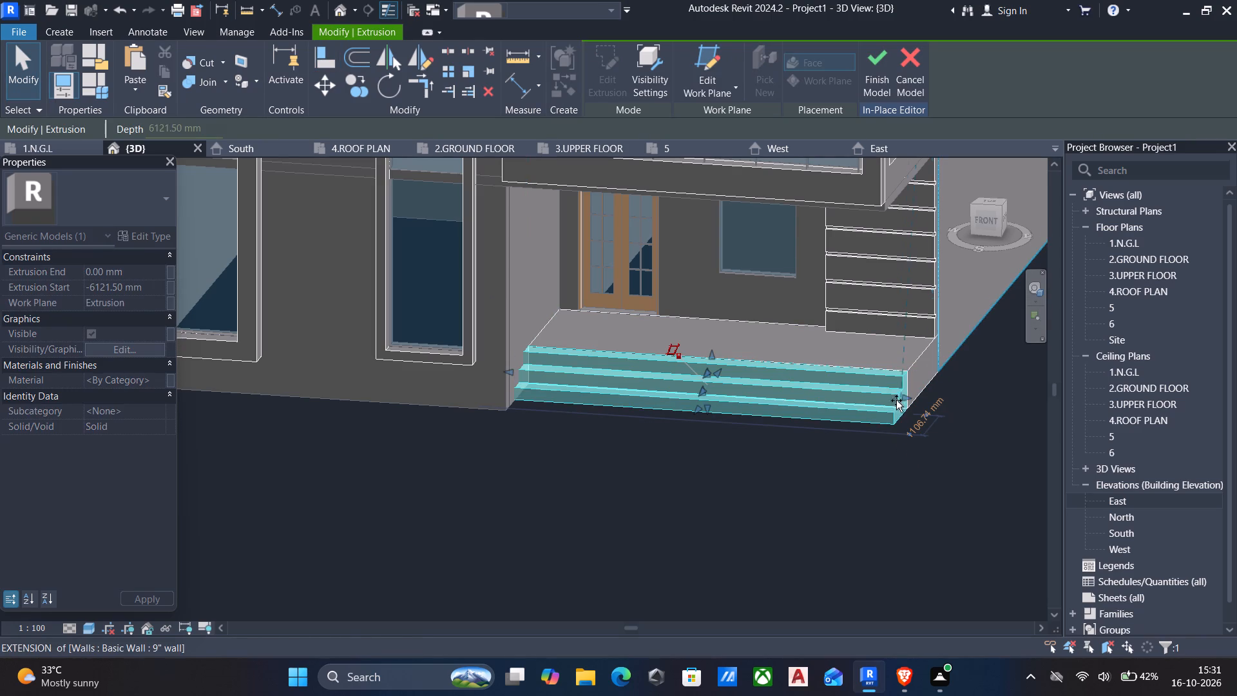
pyautogui.moveTo(896, 400); pyautogui.dragTo(781, 385)
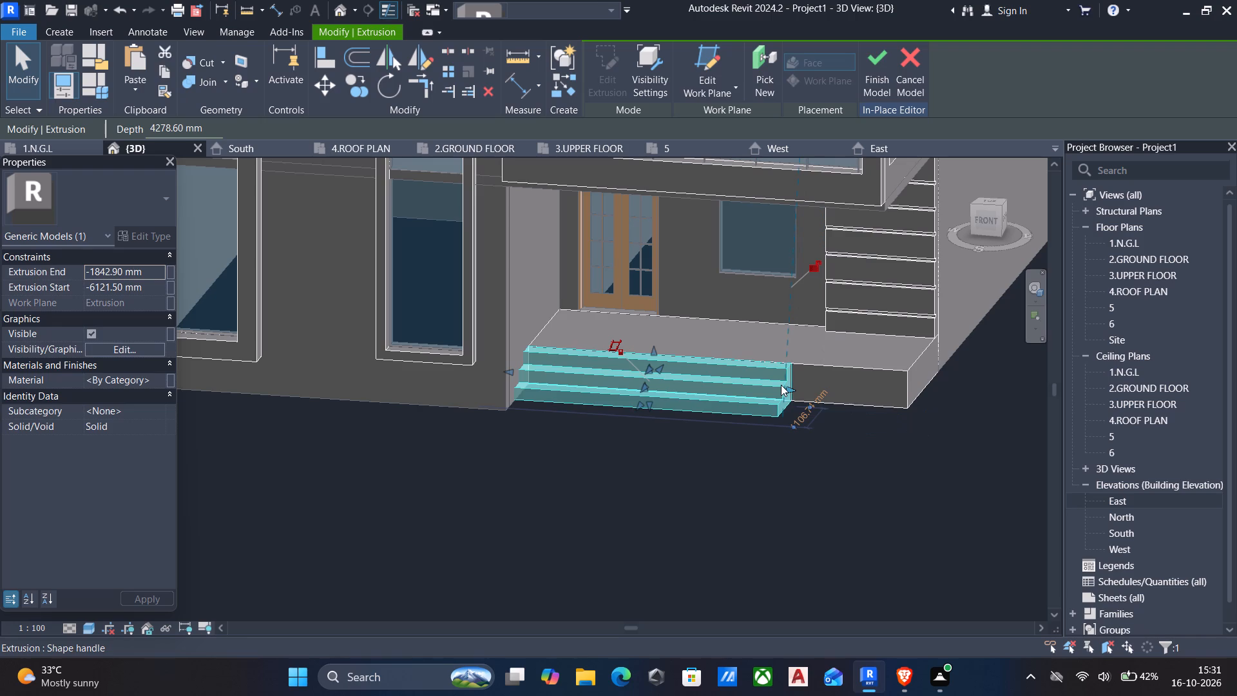
pyautogui.press('Escape')
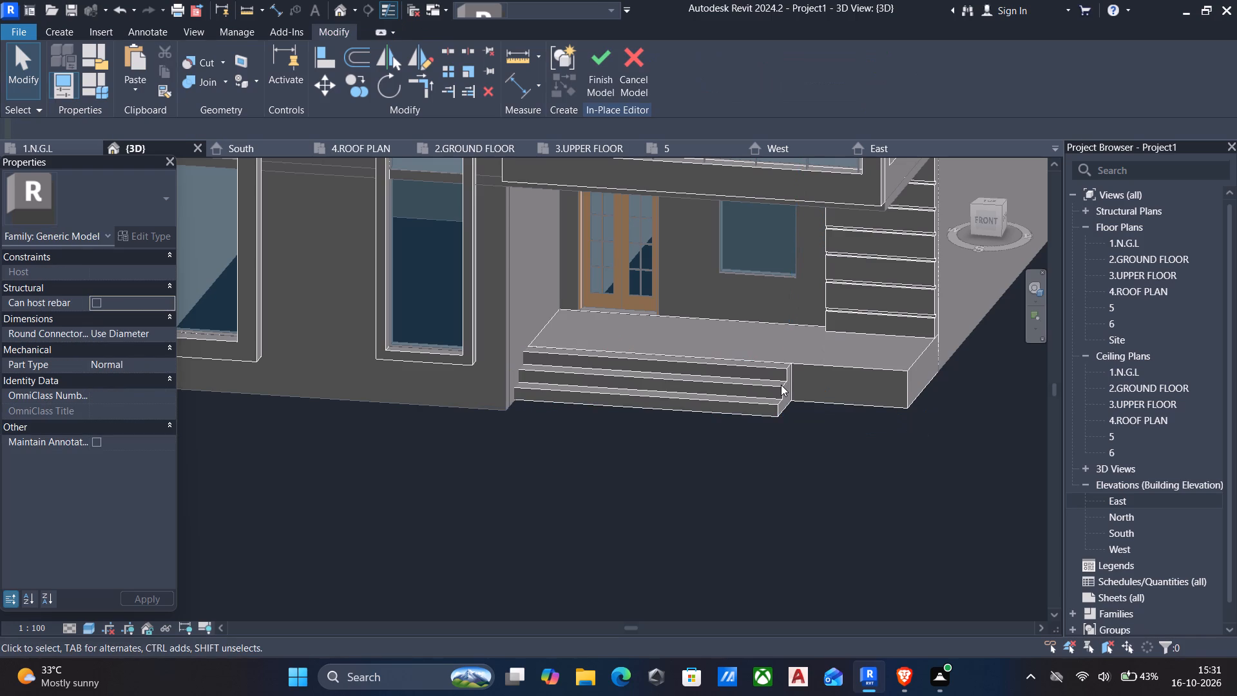
# Shorten the entrance platform from its east end to an extrusion depth of about 5000 mm.
pyautogui.click(918, 372)
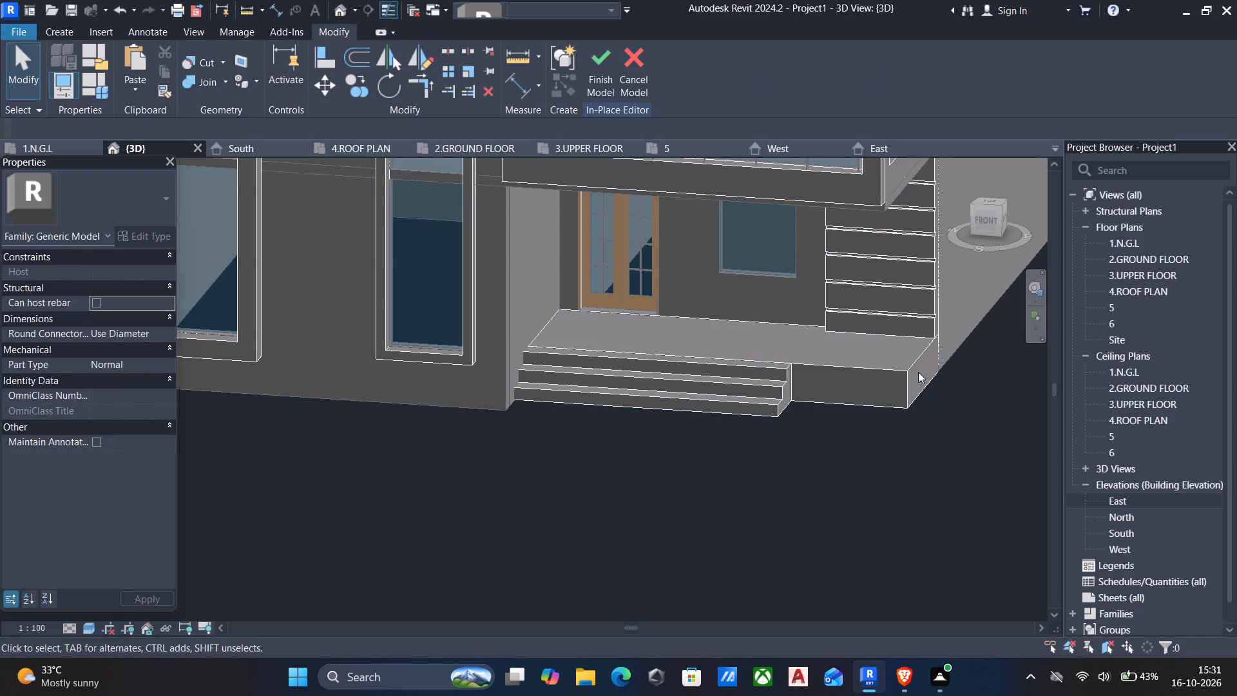
pyautogui.click(916, 367)
pyautogui.moveTo(925, 370); pyautogui.dragTo(859, 354)
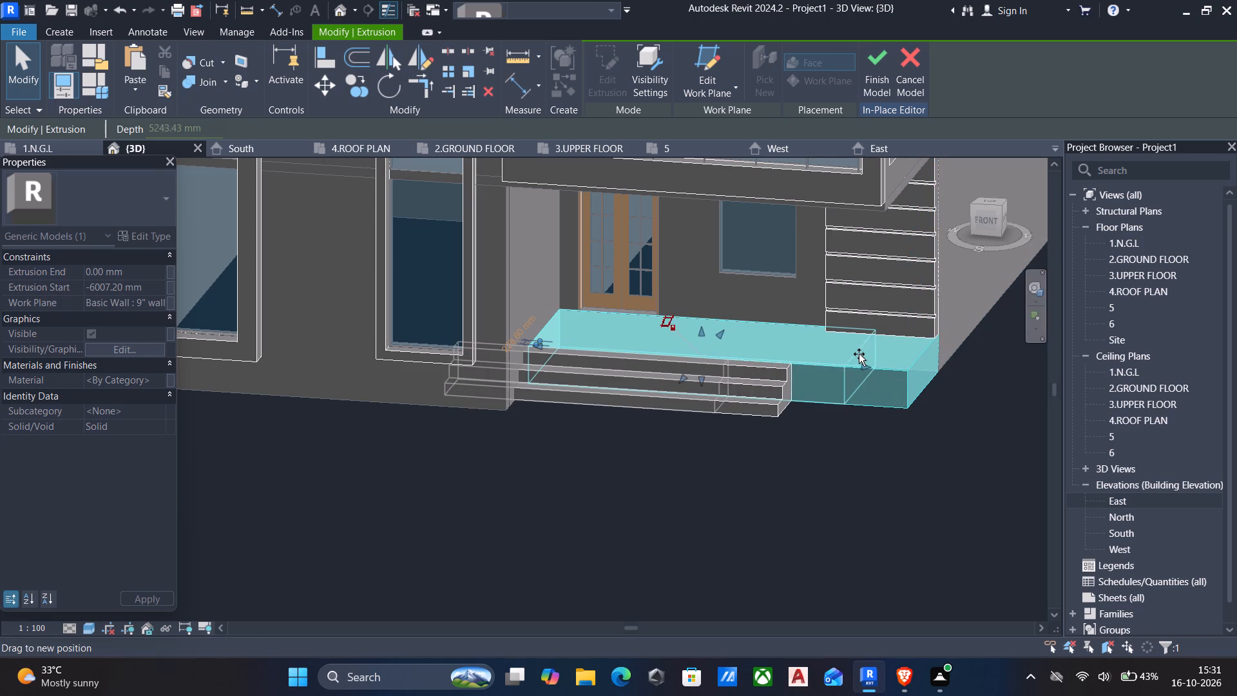
pyautogui.moveTo(859, 354); pyautogui.dragTo(865, 351)
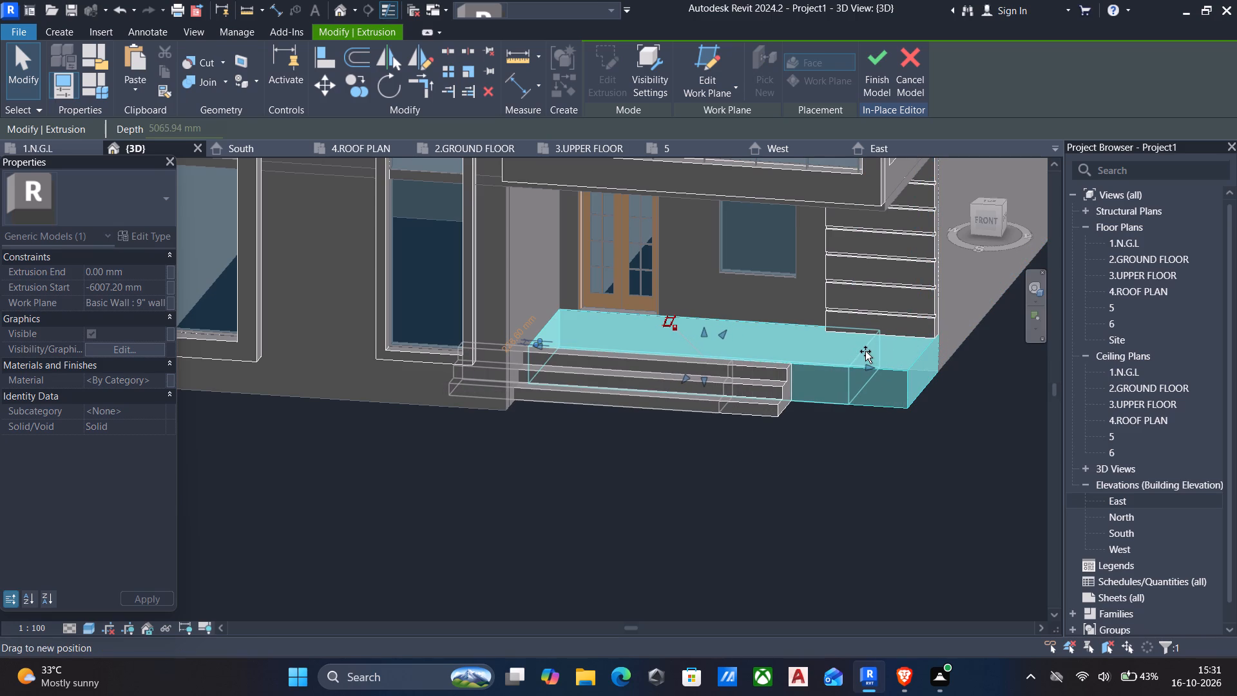
pyautogui.moveTo(865, 351); pyautogui.dragTo(860, 353)
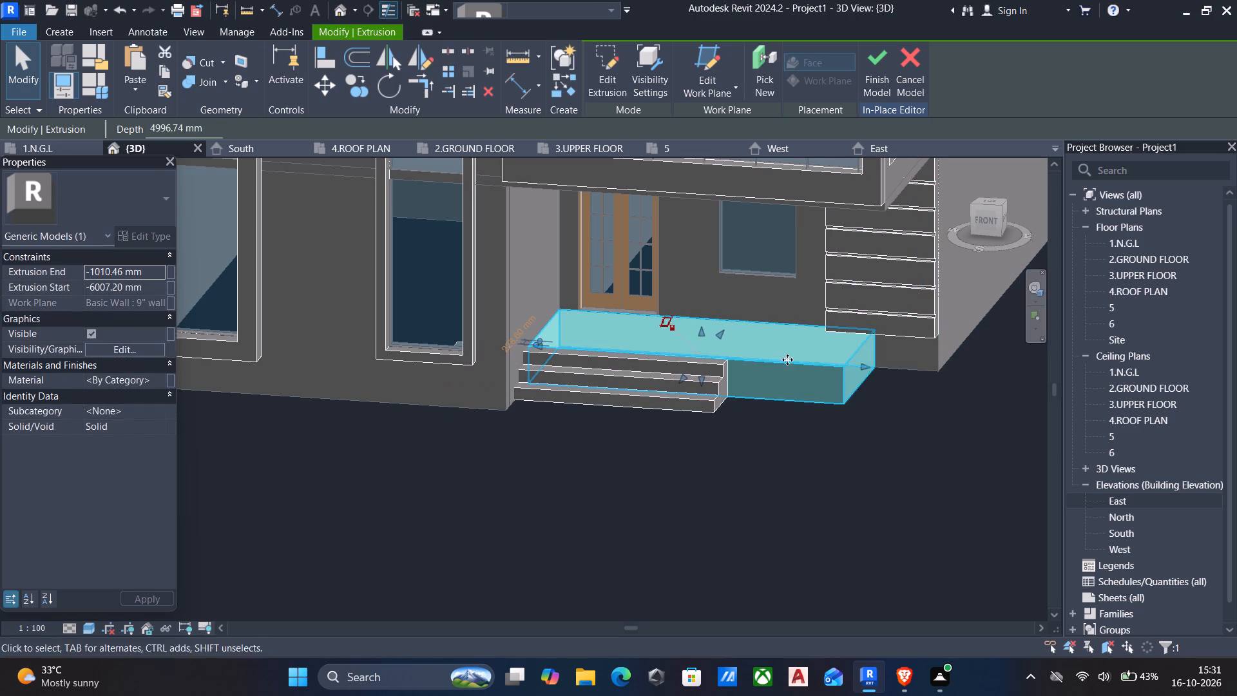
pyautogui.press('Escape')
# Pull the shifted steps' west end back toward the platform and align it with the west side wall face.
pyautogui.click(666, 387)
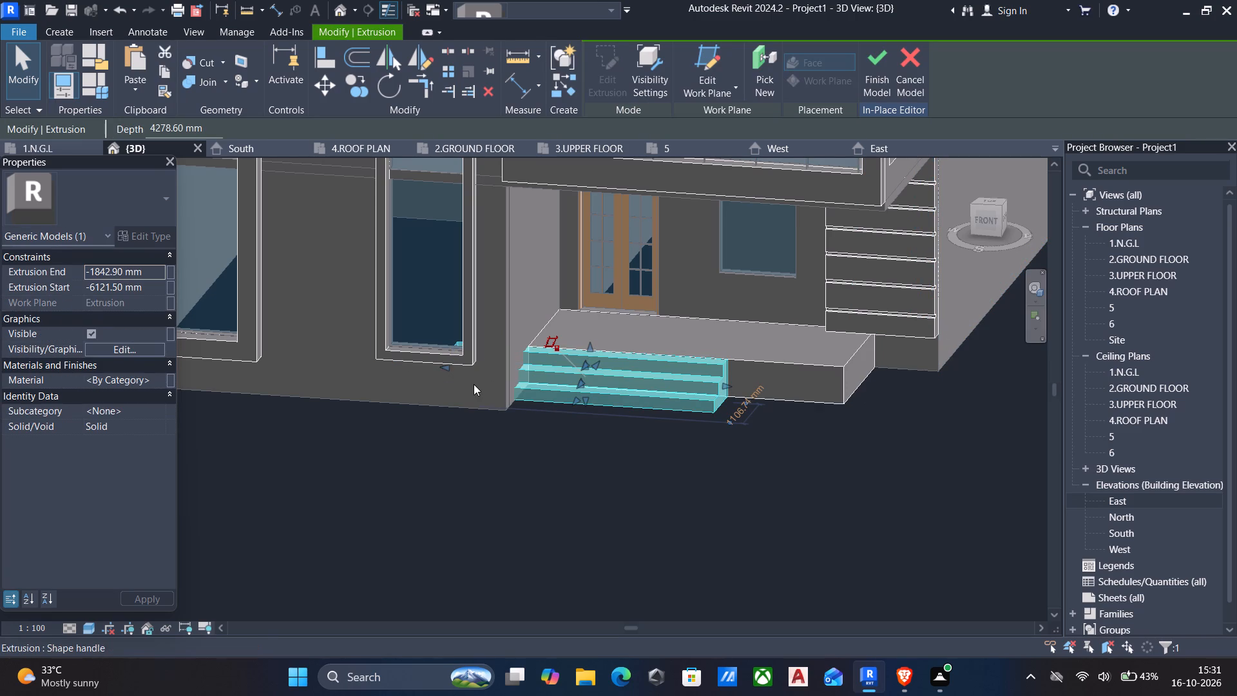
pyautogui.moveTo(448, 365); pyautogui.dragTo(510, 381)
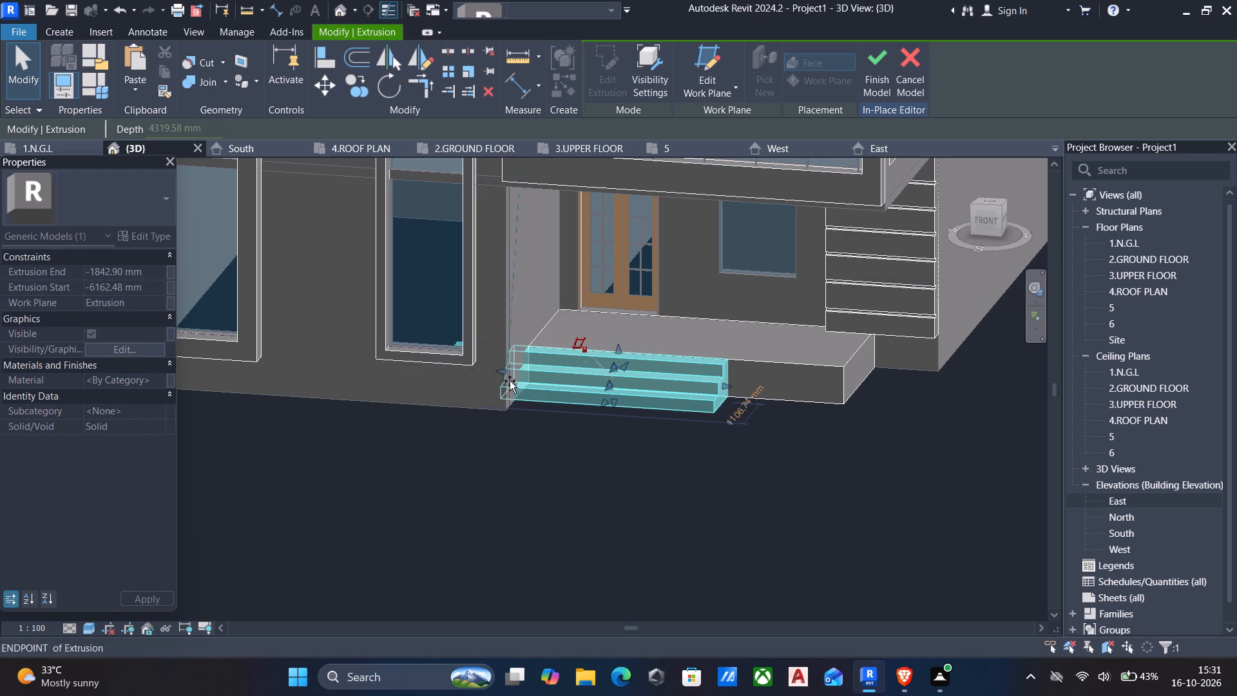
pyautogui.moveTo(510, 381); pyautogui.dragTo(532, 385)
pyautogui.press('Escape')
pyautogui.write('al')
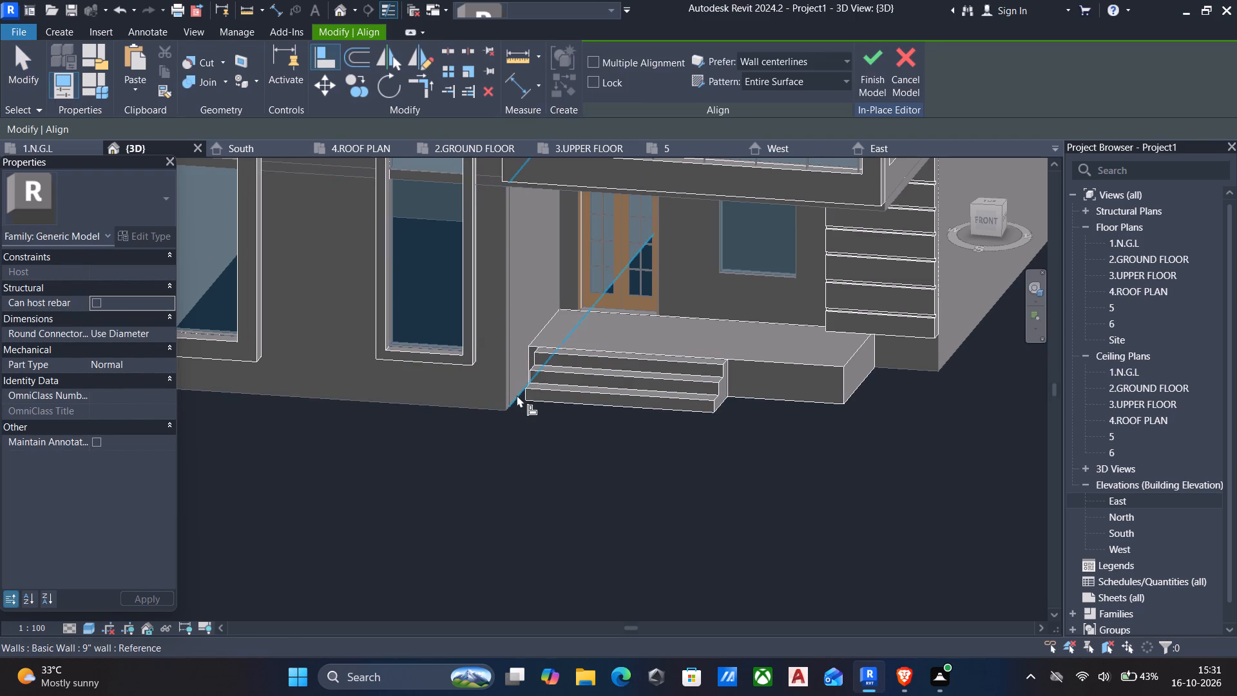
pyautogui.click(517, 395)
pyautogui.click(532, 382)
pyautogui.press('Escape')
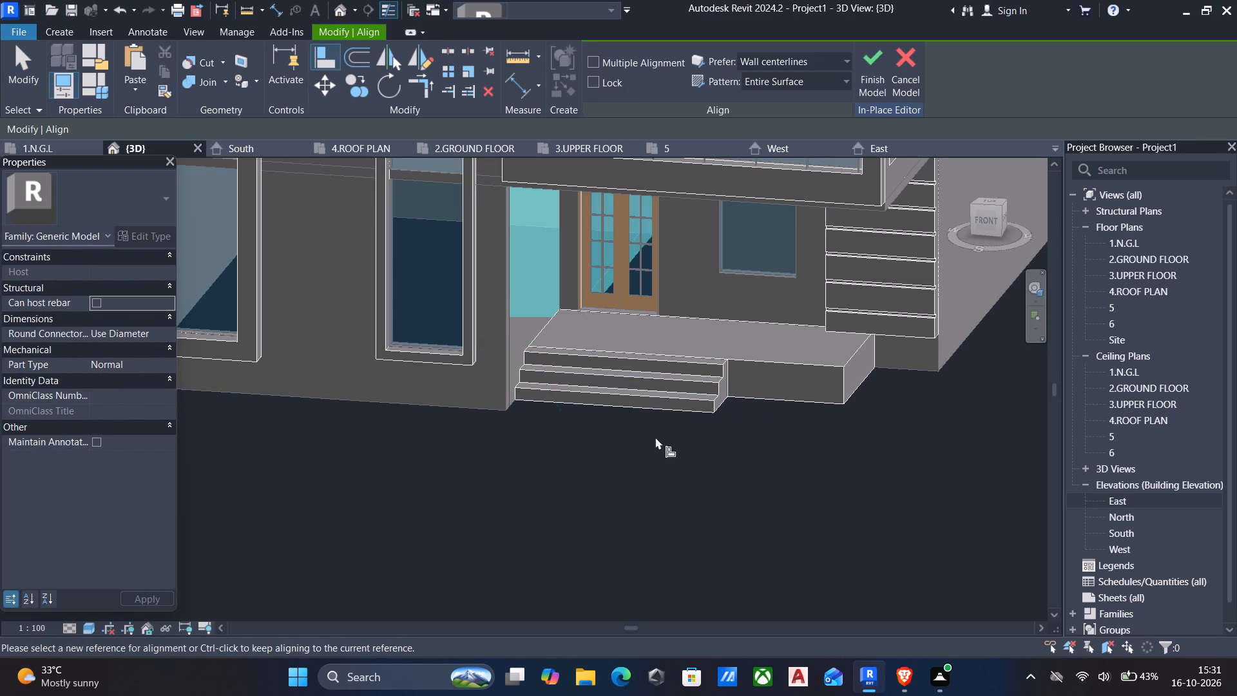
pyautogui.scroll(-4, 655, 437)
pyautogui.press('Escape')
# Finish the in-place model of the entrance platform and steps without saving the project.
pyautogui.keyDown('shift'); pyautogui.moveTo(738, 443); pyautogui.dragTo(682, 456, button='middle'); pyautogui.keyUp('shift')
pyautogui.scroll(-3, 682, 456)
pyautogui.moveTo(710, 449); pyautogui.dragTo(756, 385, button='middle')
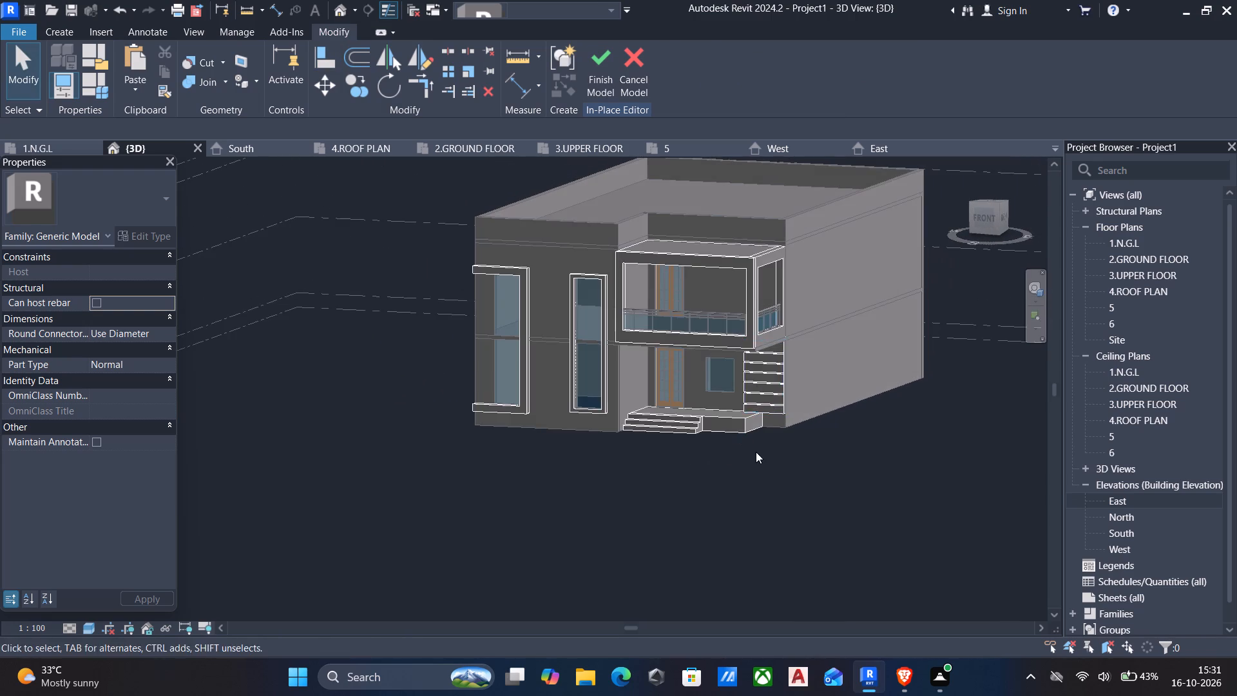
pyautogui.moveTo(756, 452); pyautogui.dragTo(750, 451, button='middle')
pyautogui.keyDown('shift'); pyautogui.moveTo(722, 456); pyautogui.dragTo(711, 458, button='middle'); pyautogui.keyUp('shift')
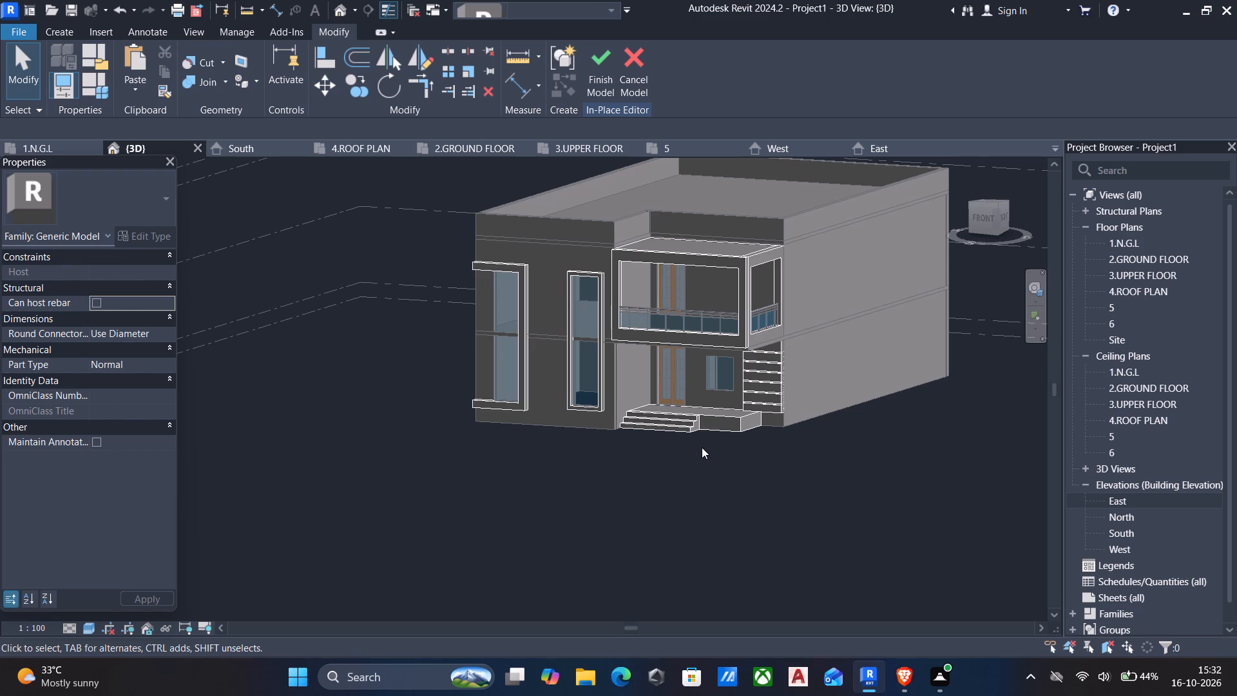
pyautogui.scroll(-1, 673, 456)
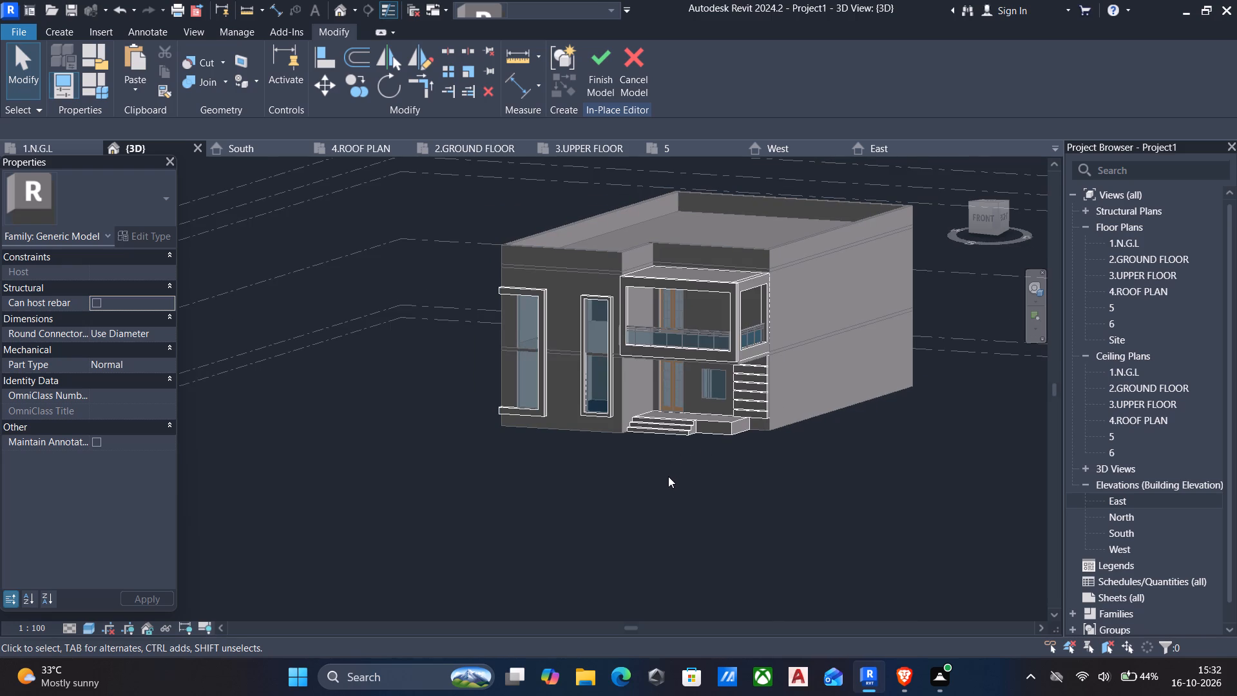
pyautogui.scroll(-1, 696, 470)
pyautogui.keyDown('shift'); pyautogui.moveTo(671, 476); pyautogui.dragTo(707, 460, button='middle'); pyautogui.keyUp('shift')
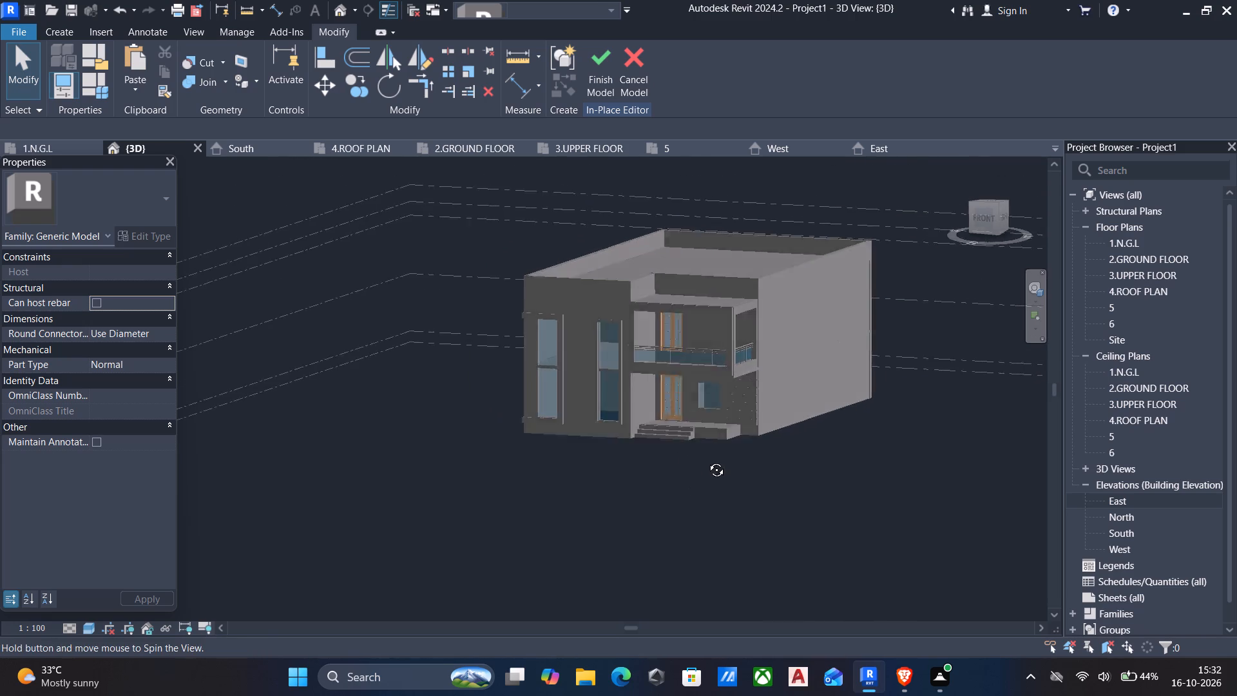
pyautogui.keyDown('shift'); pyautogui.moveTo(707, 460); pyautogui.dragTo(709, 459, button='middle'); pyautogui.keyUp('shift')
pyautogui.click(599, 53)
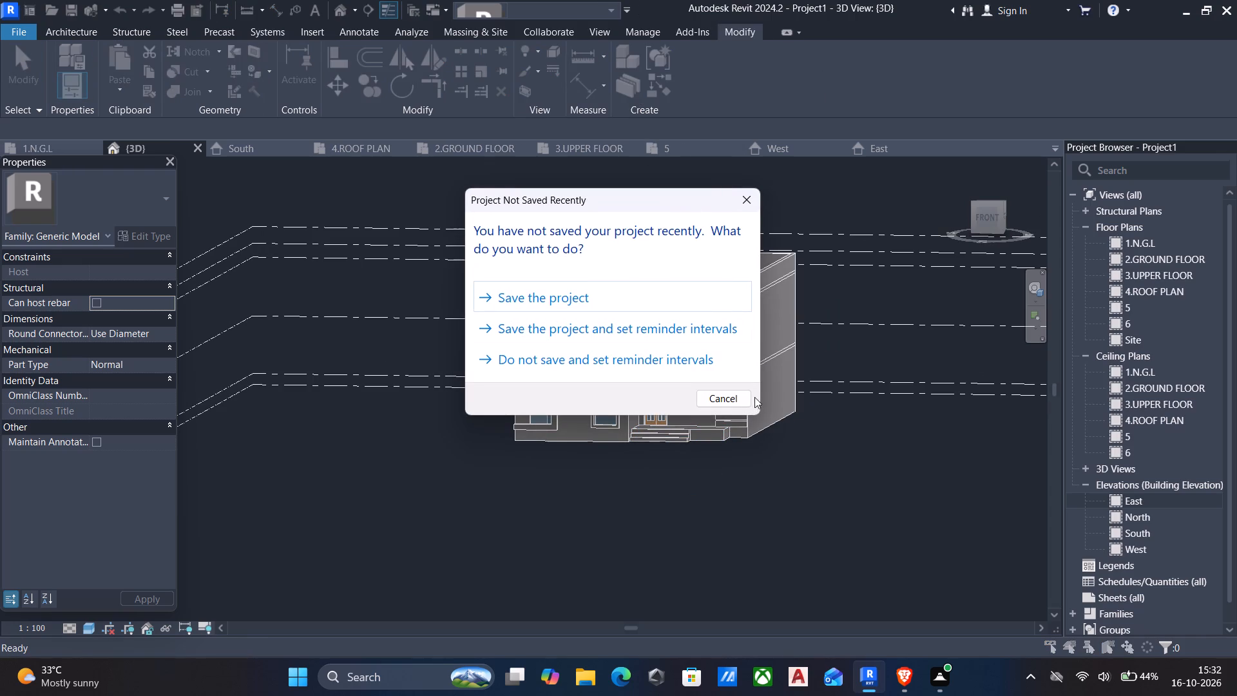
pyautogui.click(719, 394)
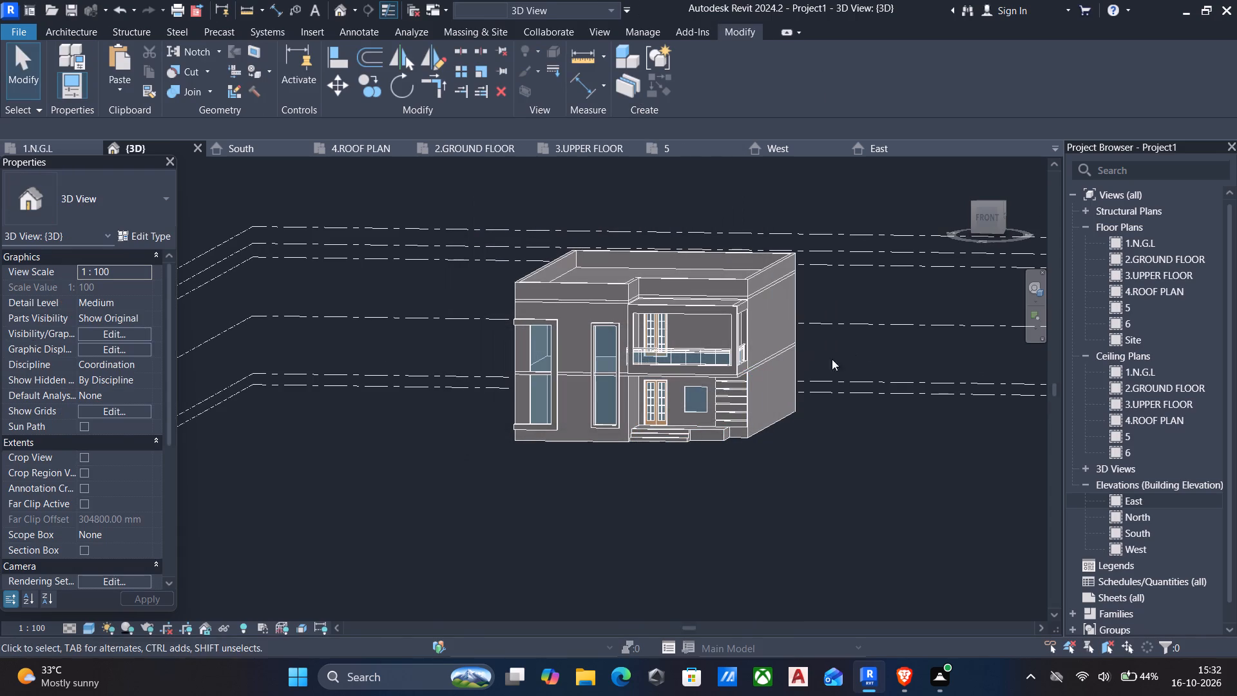
# Add a vertical curtain grid line at the midpoint of each of the two tall front windows.
pyautogui.moveTo(818, 401); pyautogui.dragTo(858, 447, button='middle')
pyautogui.scroll(2, 858, 447)
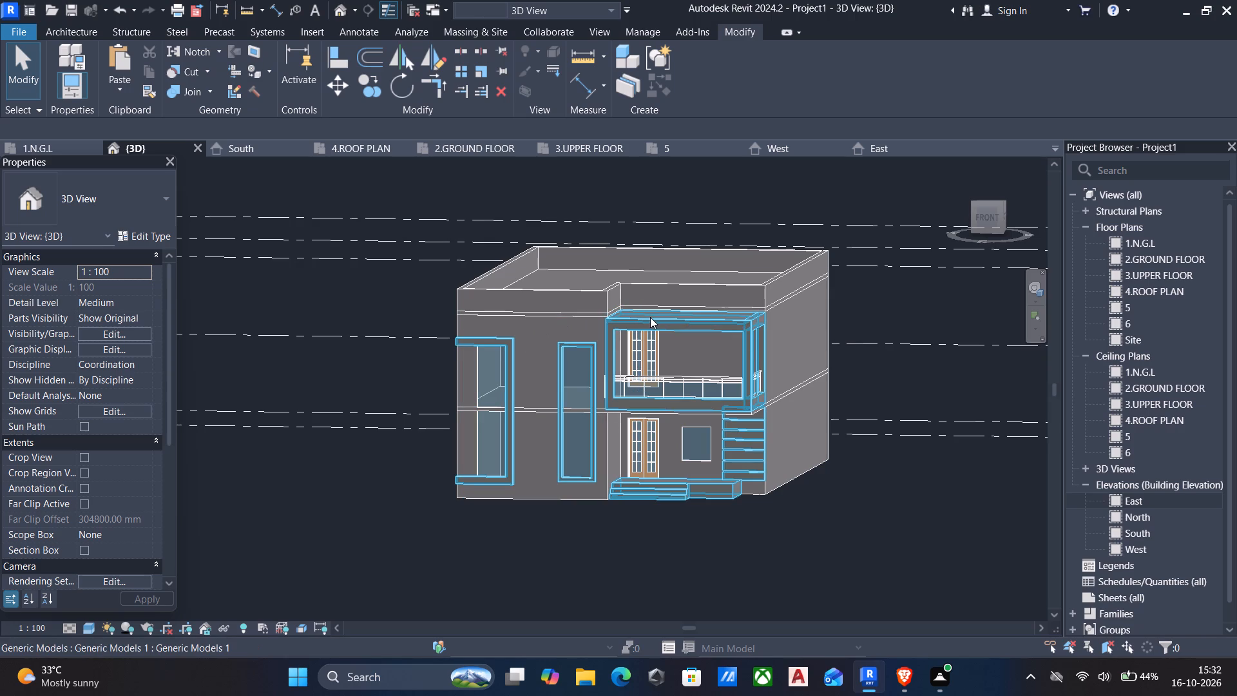
pyautogui.click(64, 27)
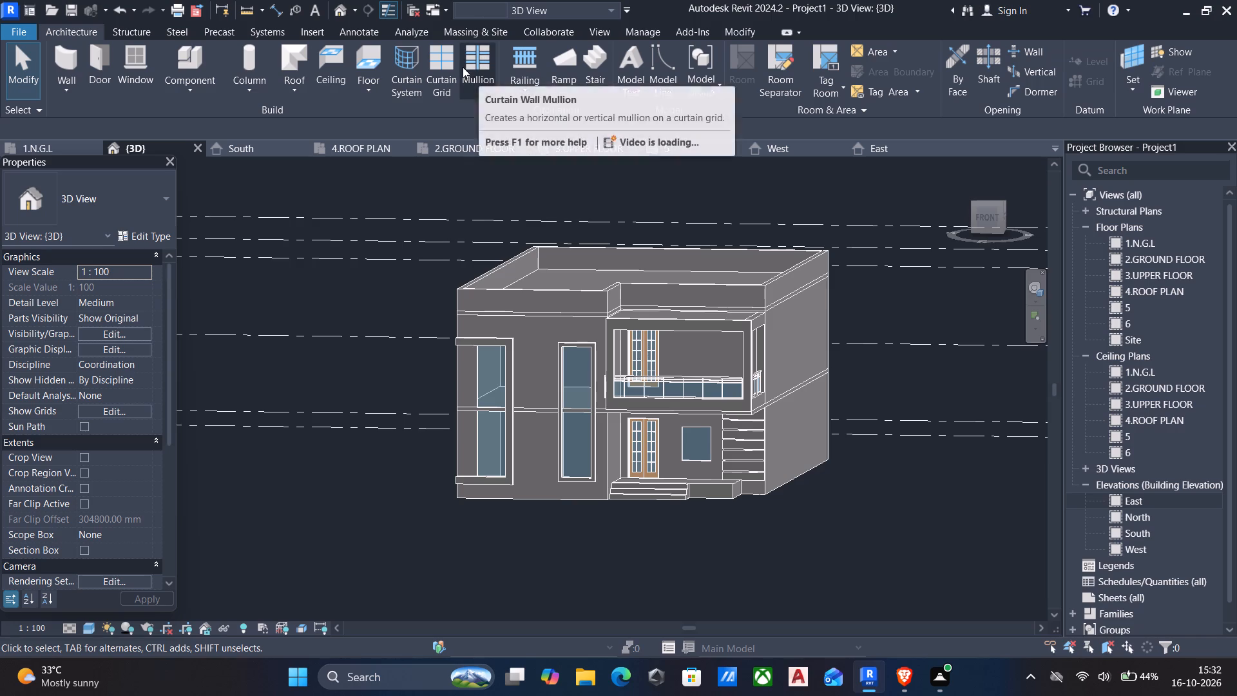
pyautogui.click(436, 59)
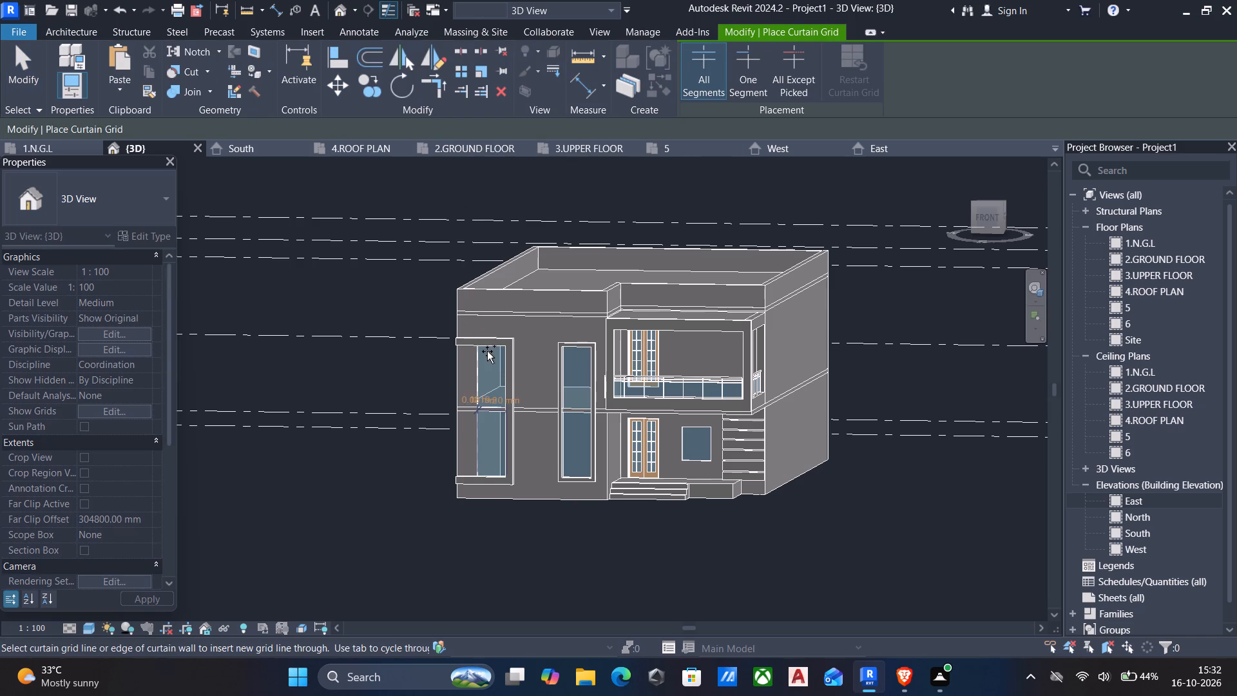
pyautogui.scroll(4, 490, 351)
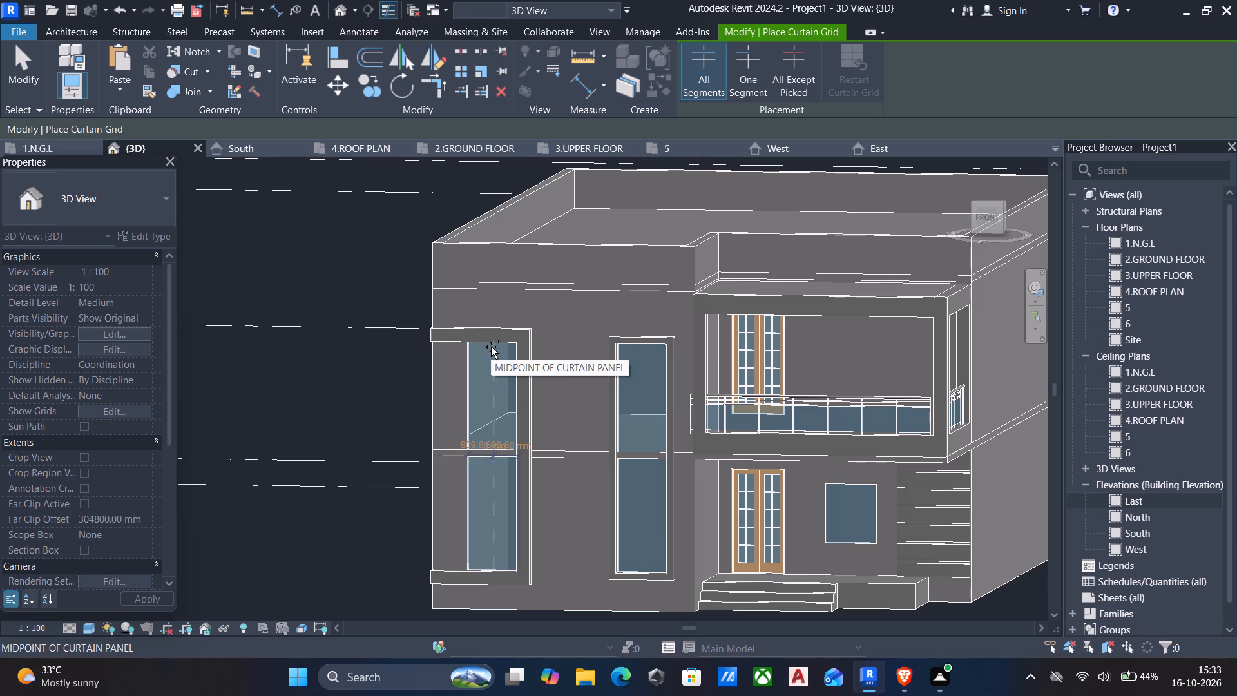
pyautogui.click(489, 347)
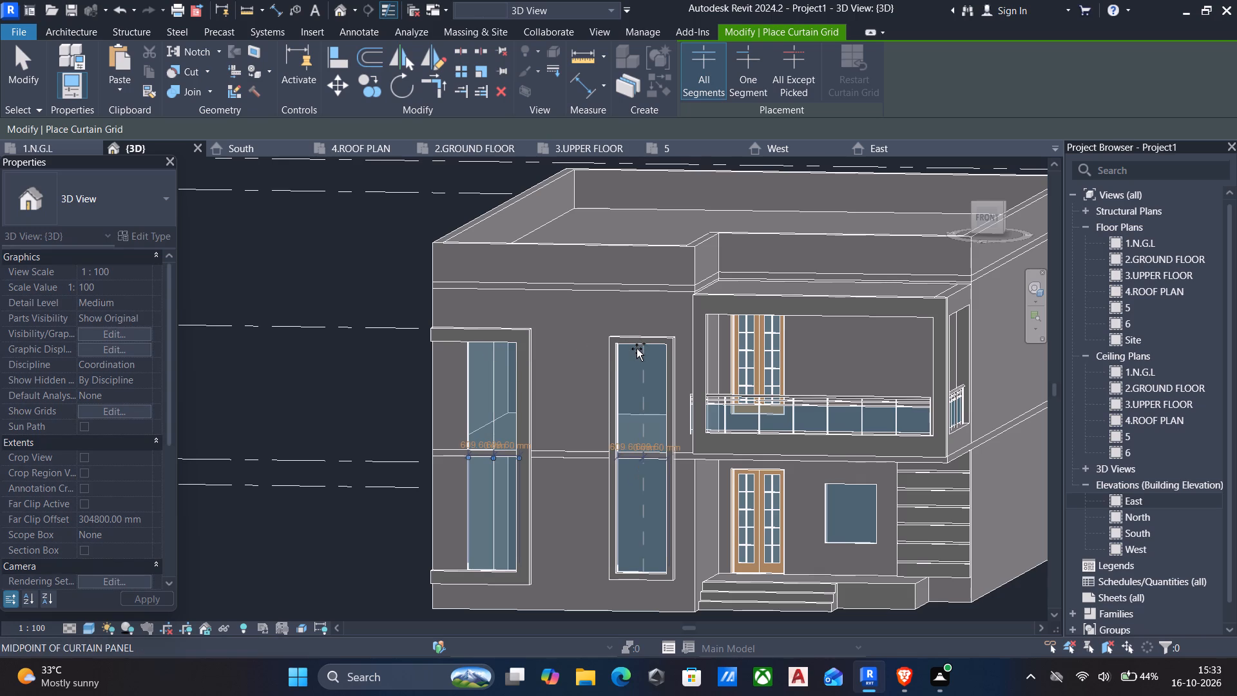
pyautogui.click(637, 349)
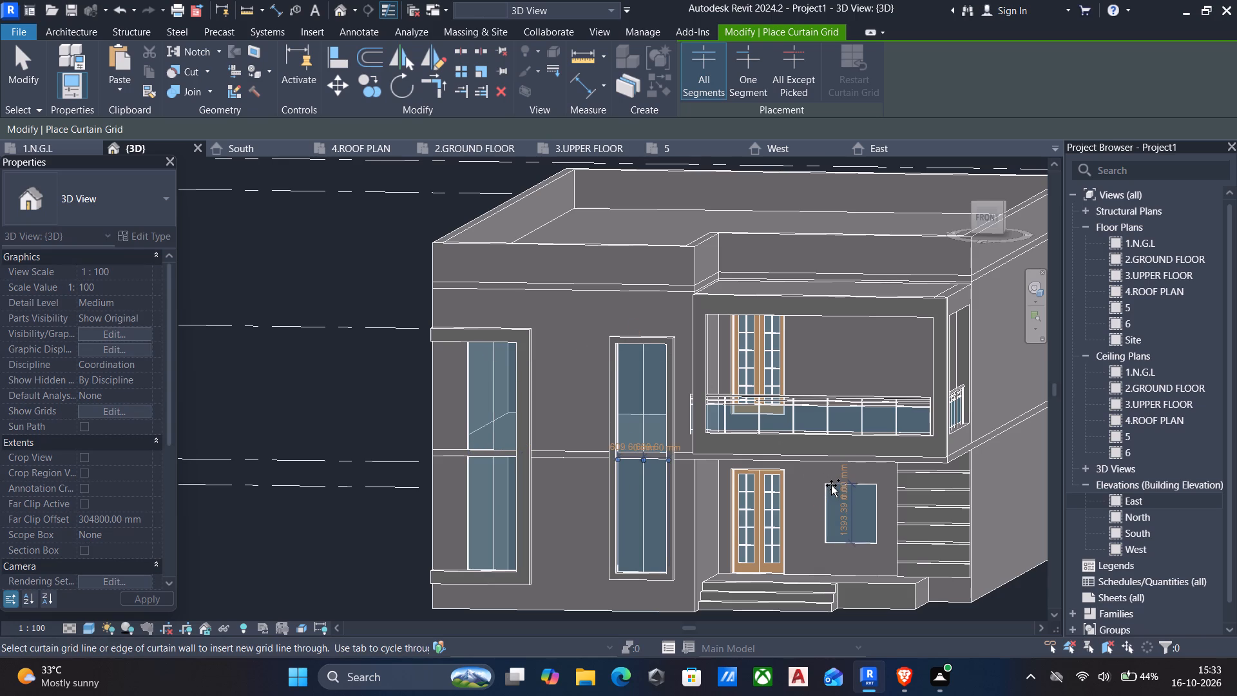
# Divide the small ground-floor window with vertical grid lines at its third points and a horizontal one at mid-height.
pyautogui.scroll(4, 831, 485)
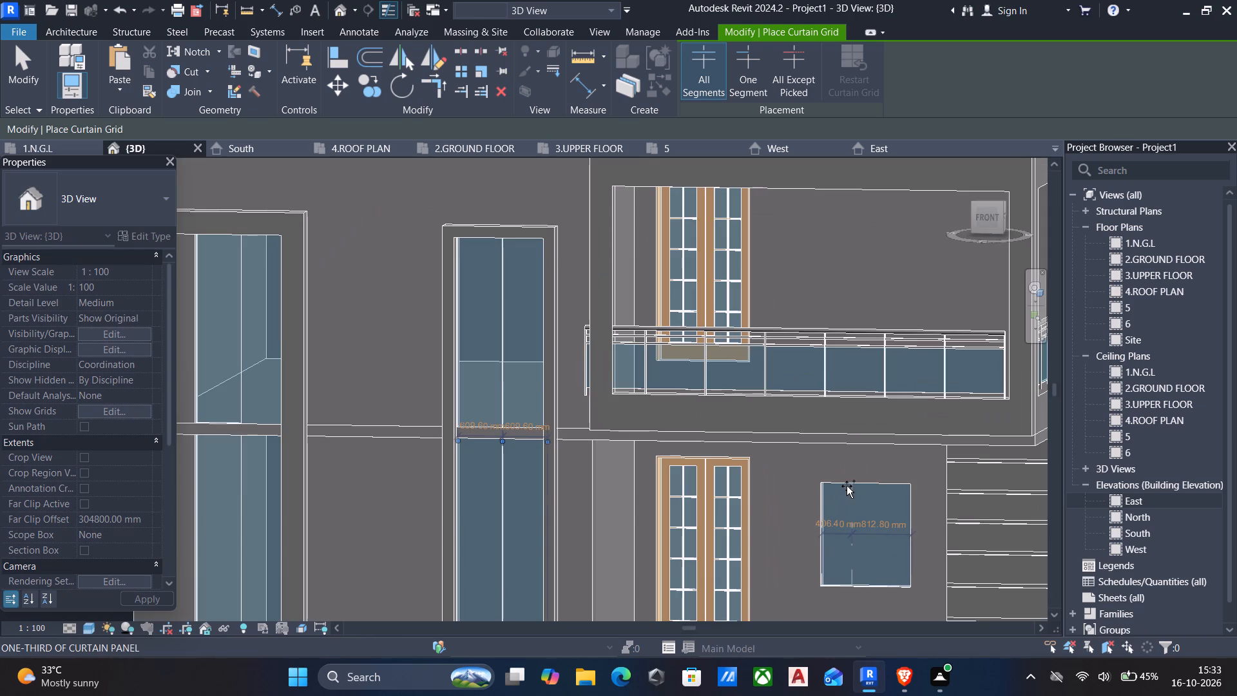
pyautogui.click(847, 486)
pyautogui.click(881, 487)
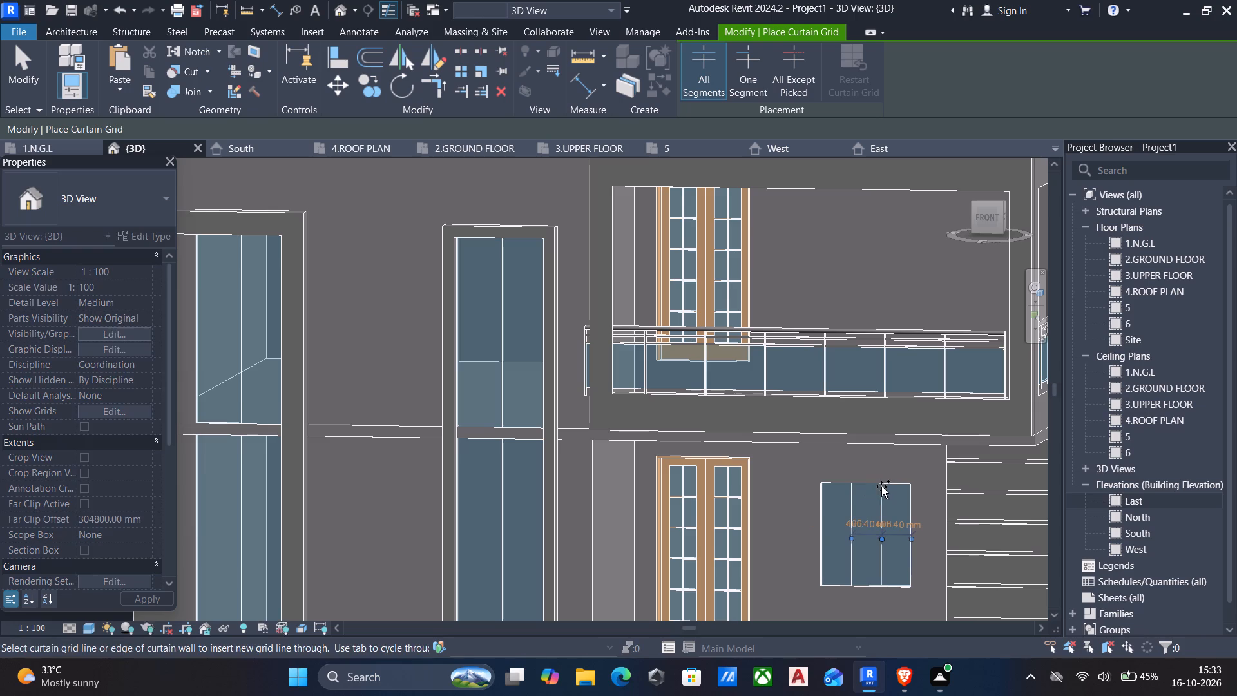
pyautogui.click(827, 529)
# Add a horizontal curtain grid line at mid-height of each of the two tall front windows.
pyautogui.scroll(-4, 791, 532)
pyautogui.moveTo(686, 521); pyautogui.dragTo(702, 513, button='middle')
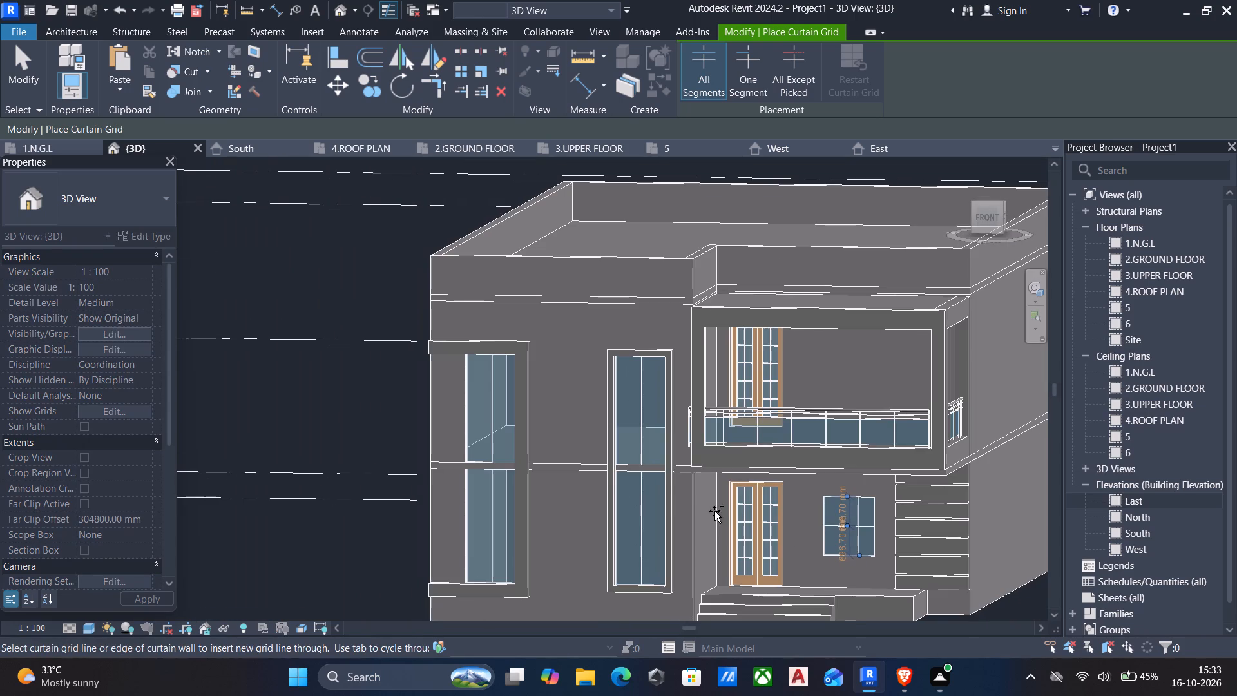
pyautogui.scroll(4, 713, 511)
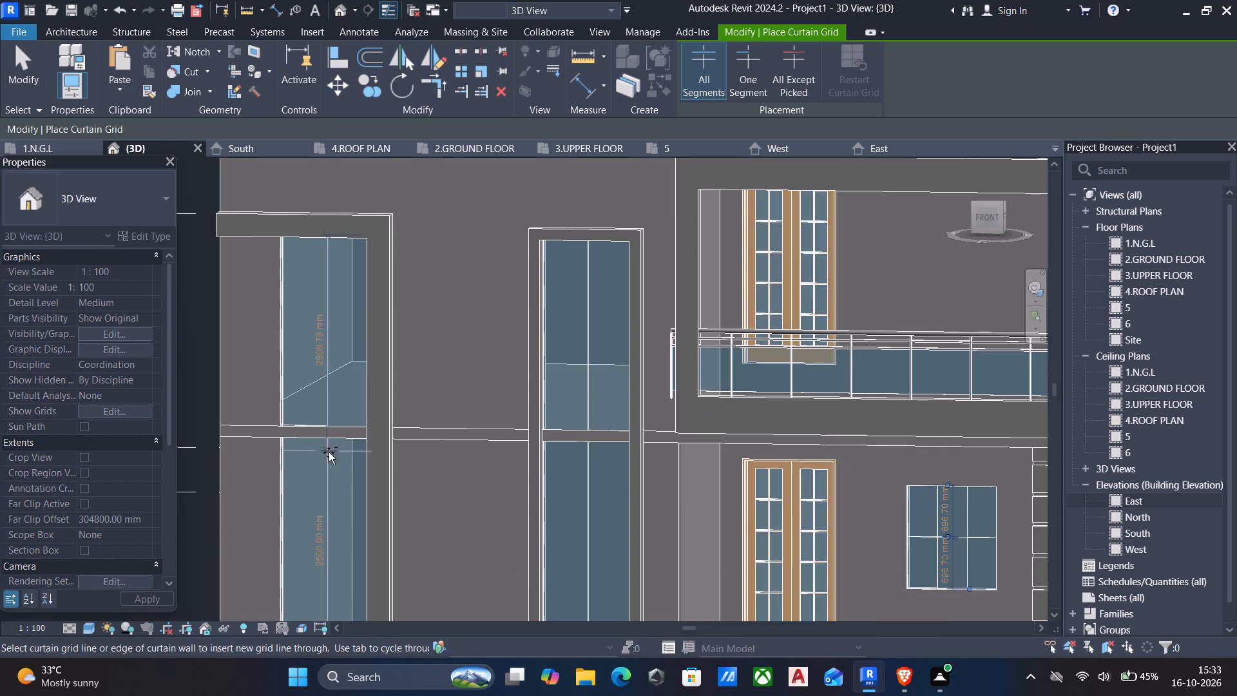
pyautogui.click(282, 440)
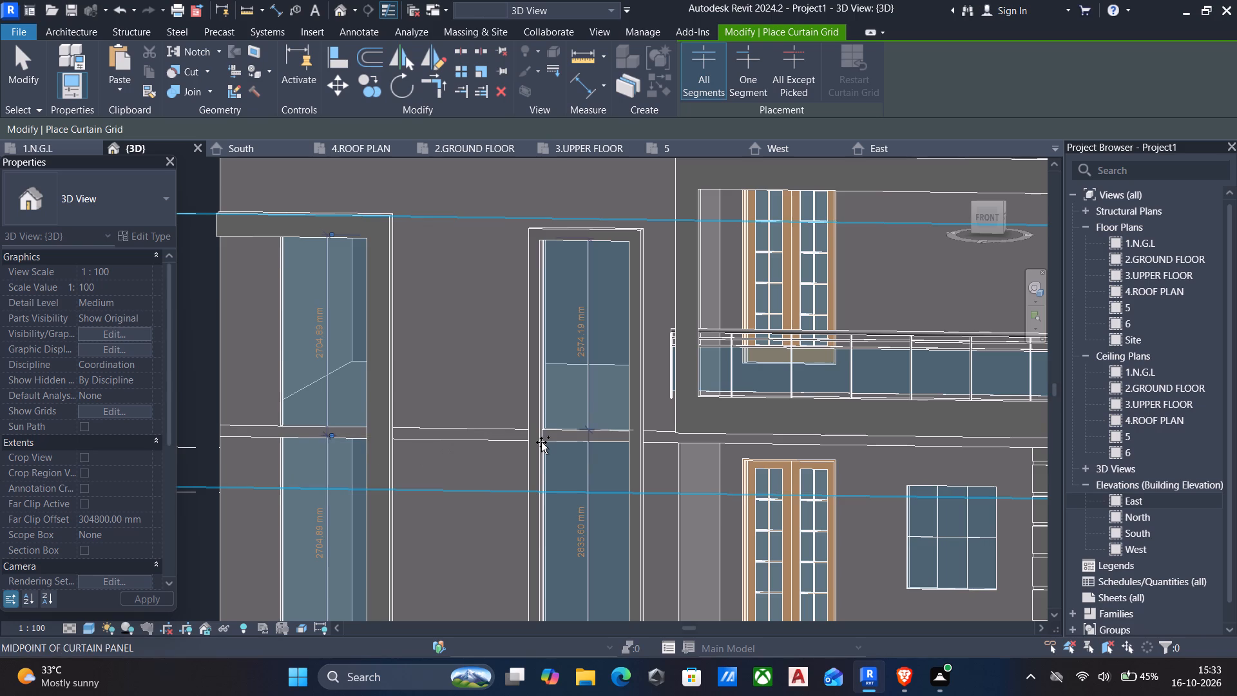
pyautogui.click(537, 444)
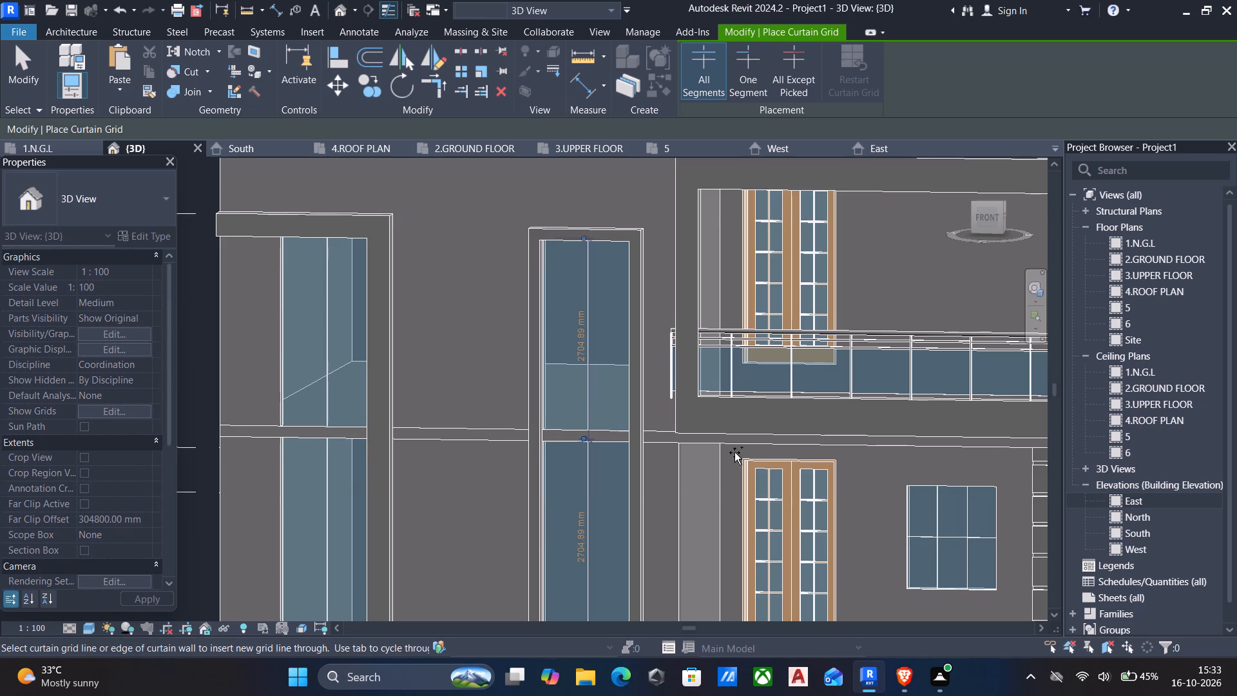
pyautogui.press('Escape')
pyautogui.scroll(-3, 613, 320)
pyautogui.press('Escape')
# Place 2.5" x 5" rectangular mullions on all grid lines of both tall front windows, choosing not to cut geometry.
pyautogui.moveTo(631, 365); pyautogui.dragTo(653, 367, button='middle')
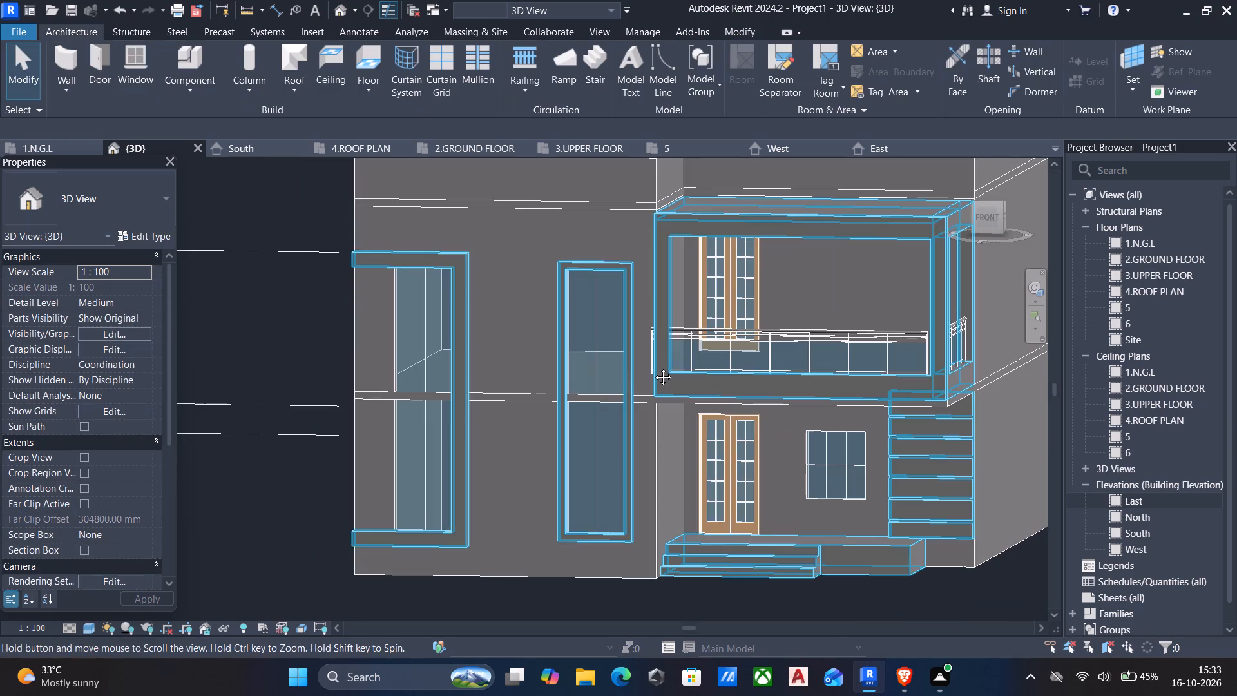
pyautogui.moveTo(653, 367); pyautogui.dragTo(838, 372, button='middle')
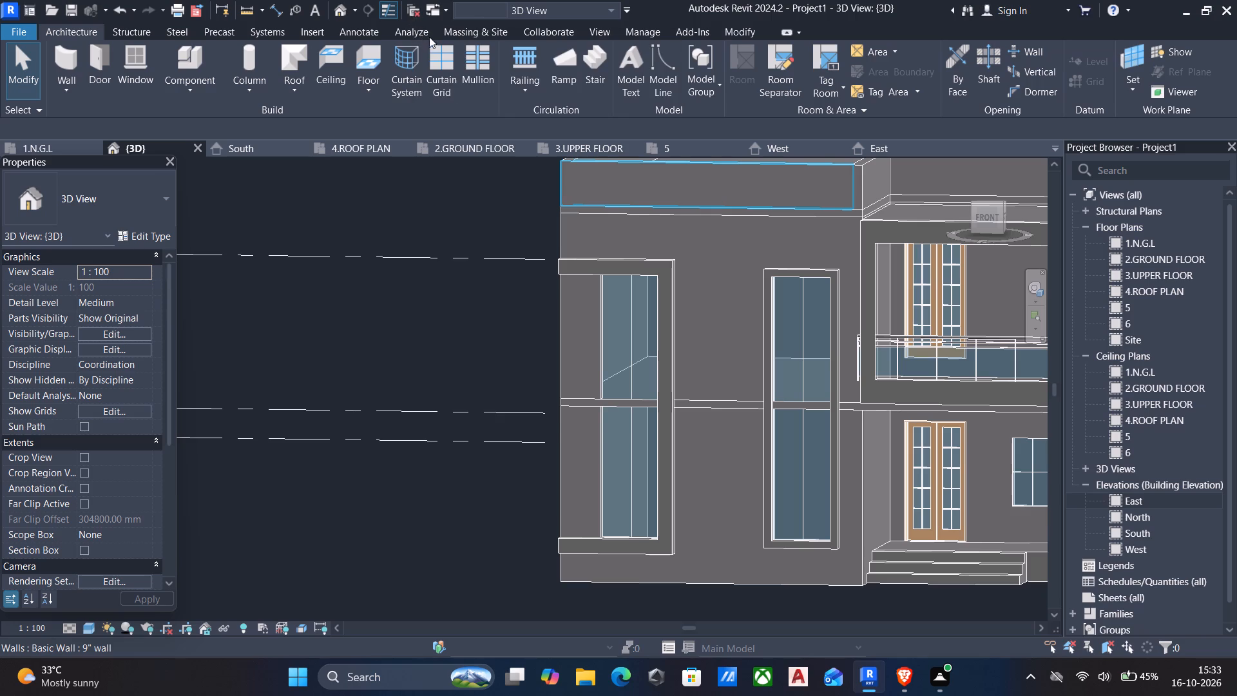
pyautogui.click(483, 64)
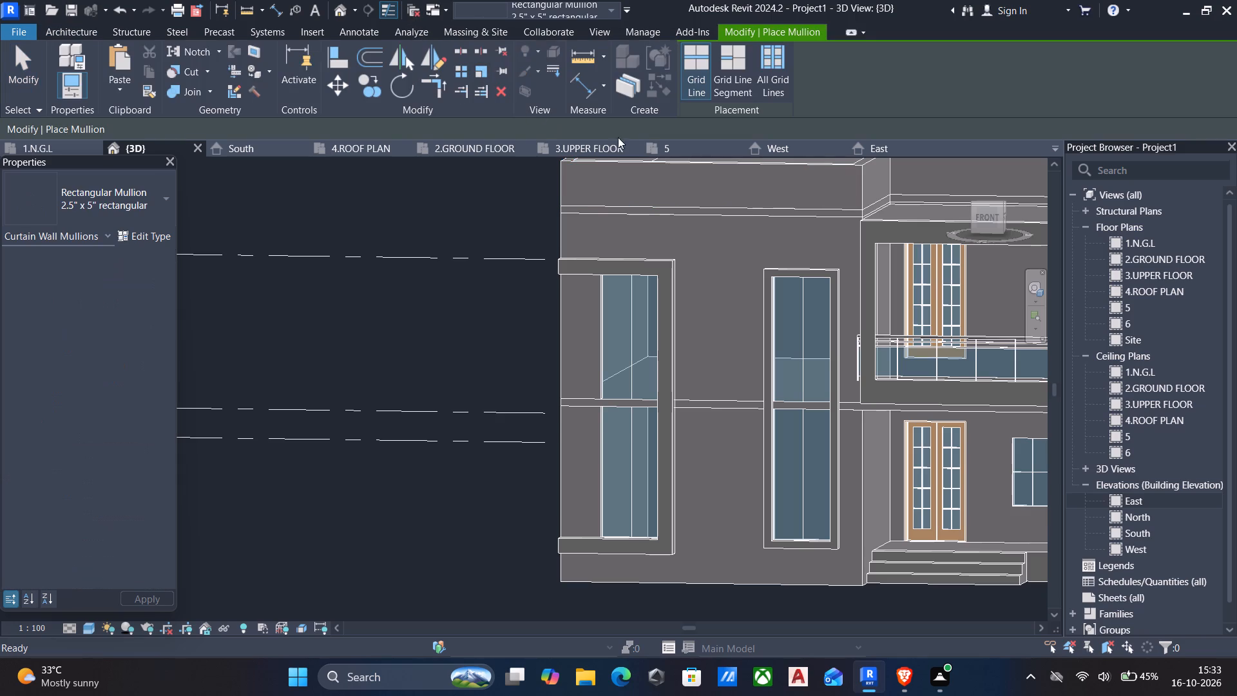
pyautogui.click(779, 64)
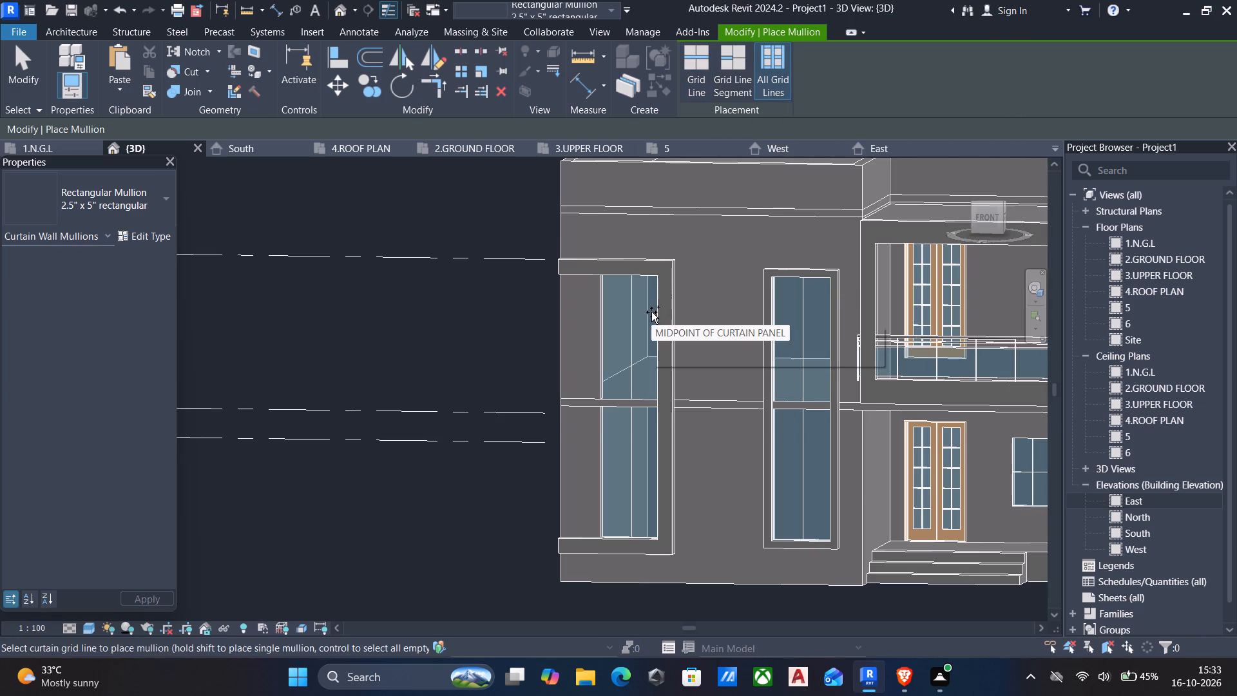
pyautogui.click(633, 332)
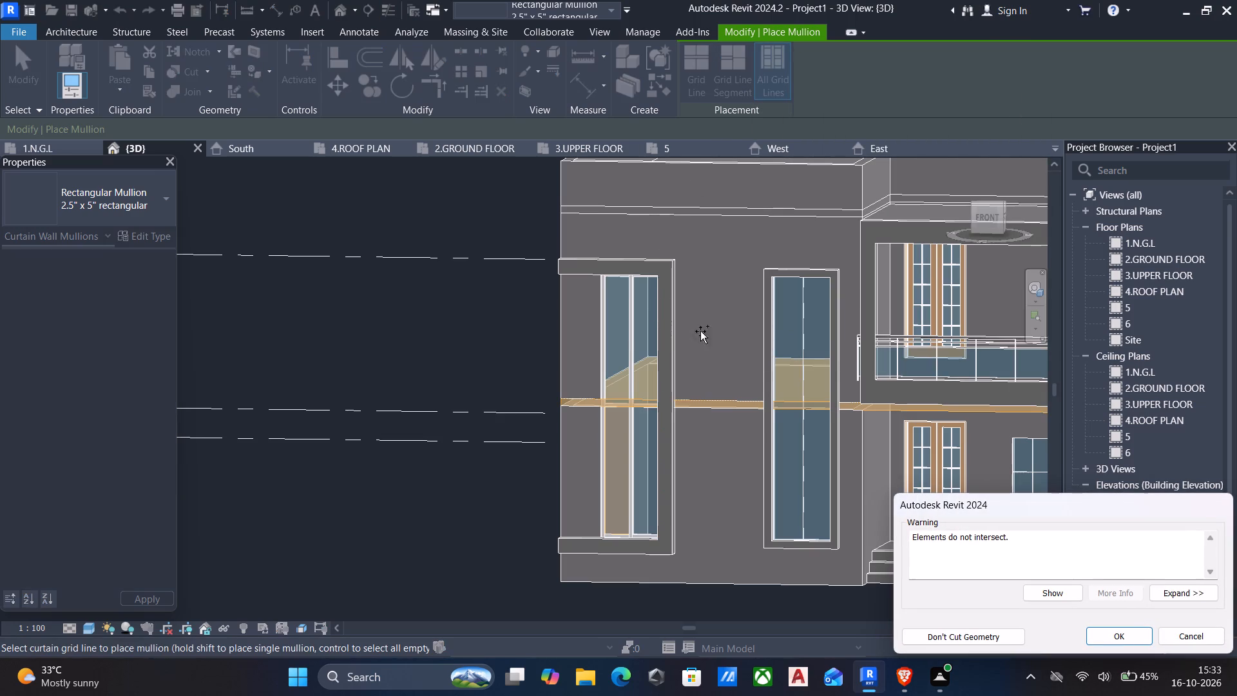
pyautogui.click(978, 636)
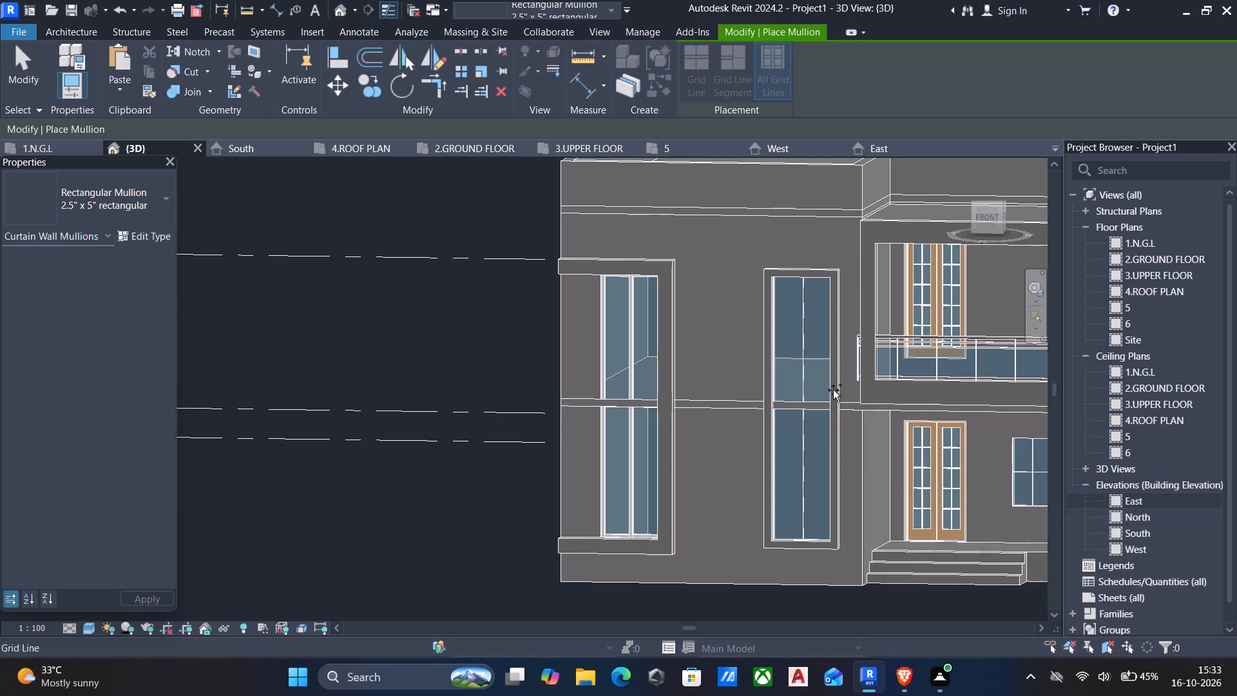
pyautogui.click(801, 380)
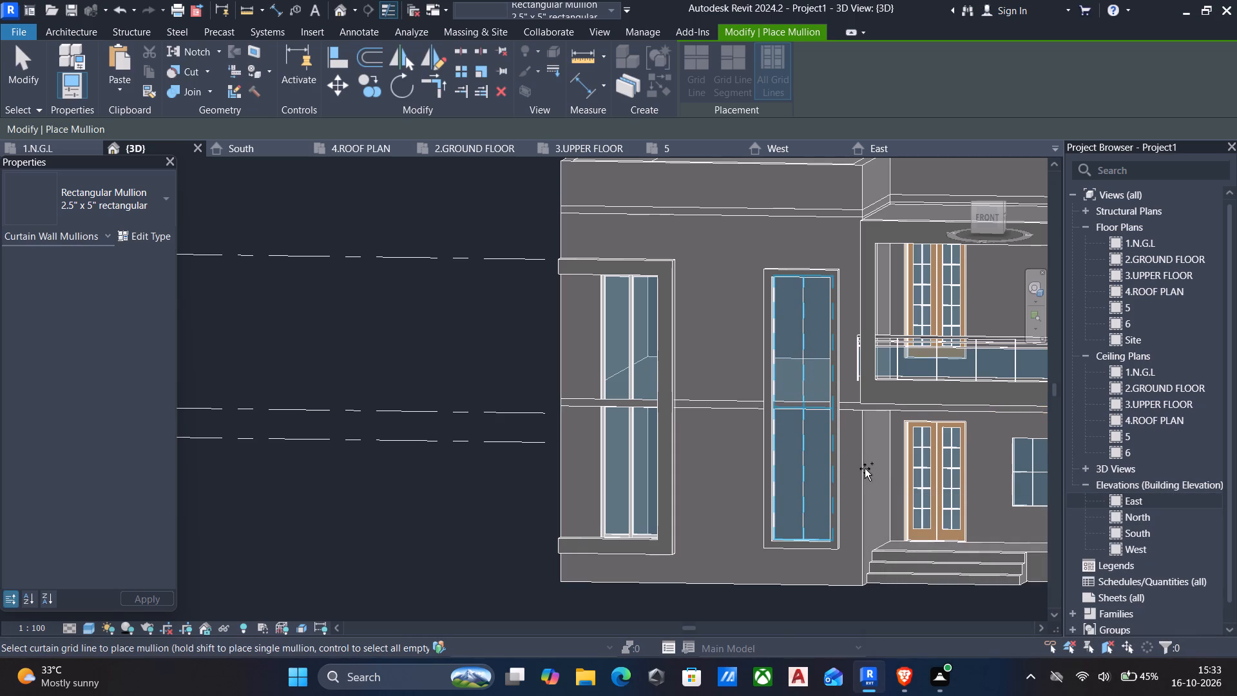
# Examine the tall front windows with their mullions and the facade from several angles.
pyautogui.scroll(-2, 839, 454)
pyautogui.keyDown('shift'); pyautogui.moveTo(834, 453); pyautogui.dragTo(914, 441, button='middle'); pyautogui.keyUp('shift')
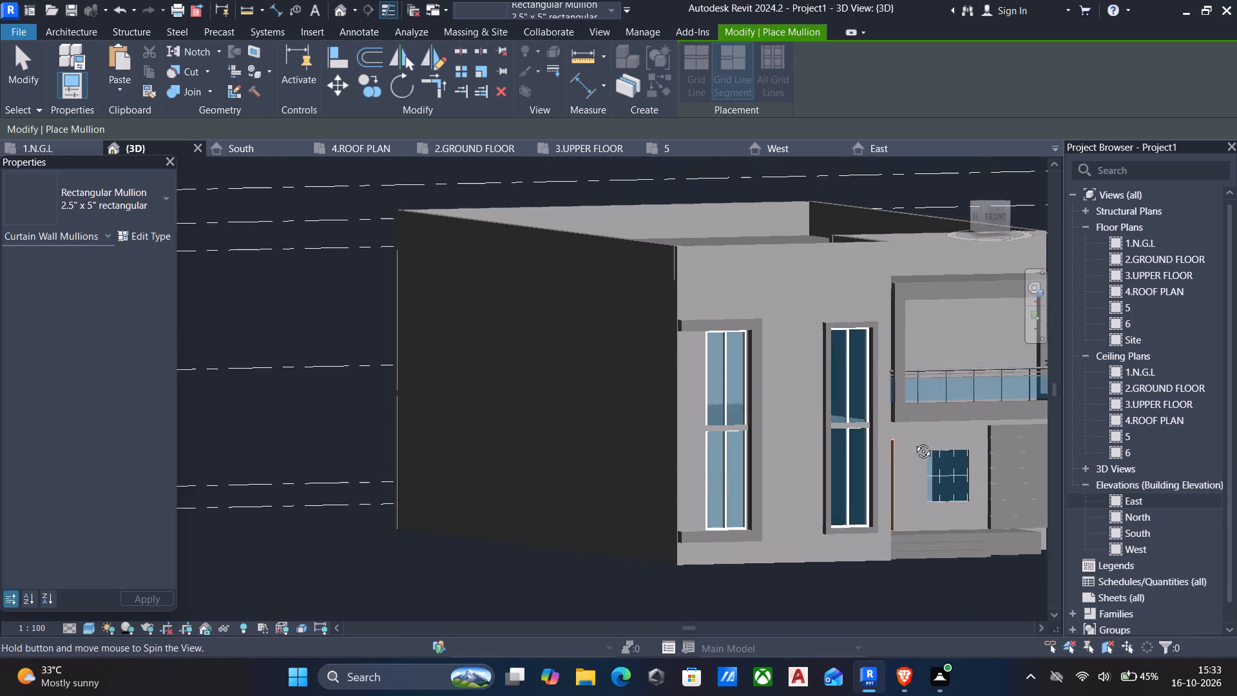
pyautogui.keyDown('shift'); pyautogui.moveTo(914, 441); pyautogui.dragTo(859, 454, button='middle'); pyautogui.keyUp('shift')
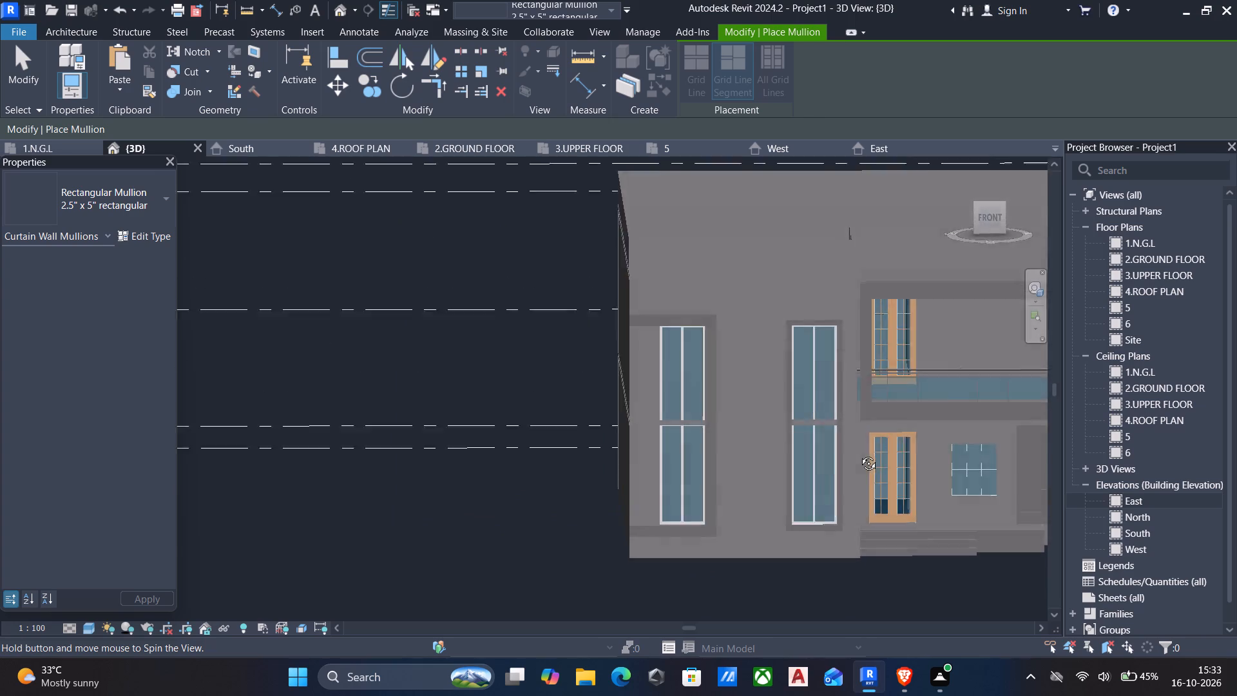
pyautogui.keyDown('shift'); pyautogui.moveTo(859, 454); pyautogui.dragTo(847, 186, button='middle'); pyautogui.keyUp('shift')
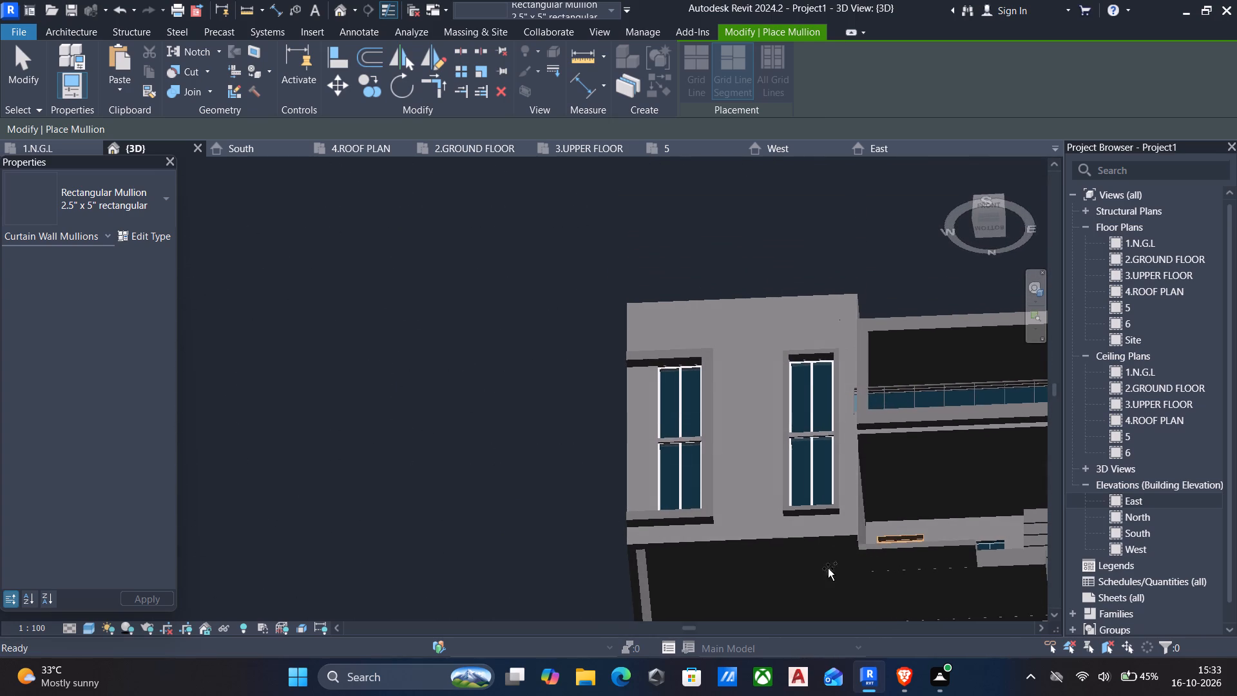
pyautogui.keyDown('shift'); pyautogui.moveTo(785, 419); pyautogui.dragTo(694, 569, button='middle'); pyautogui.keyUp('shift')
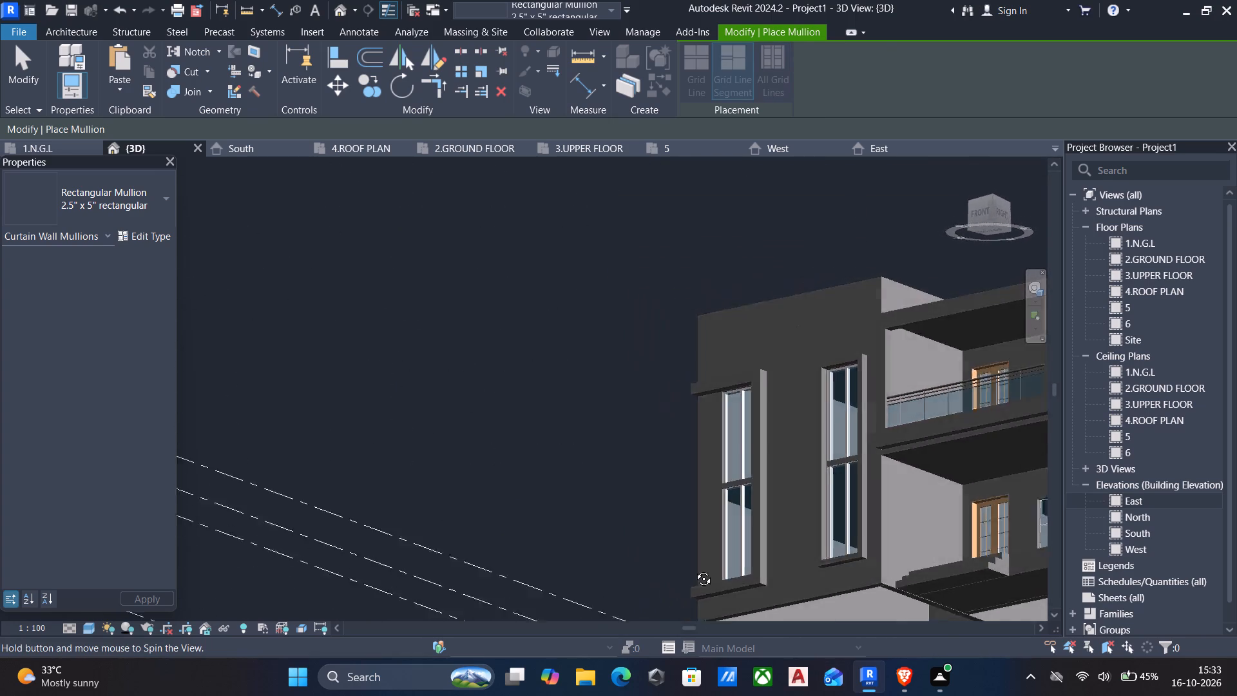
pyautogui.keyDown('shift'); pyautogui.moveTo(694, 569); pyautogui.dragTo(758, 695, button='middle'); pyautogui.keyUp('shift')
pyautogui.keyDown('shift'); pyautogui.moveTo(763, 292); pyautogui.dragTo(776, 376, button='middle'); pyautogui.keyUp('shift')
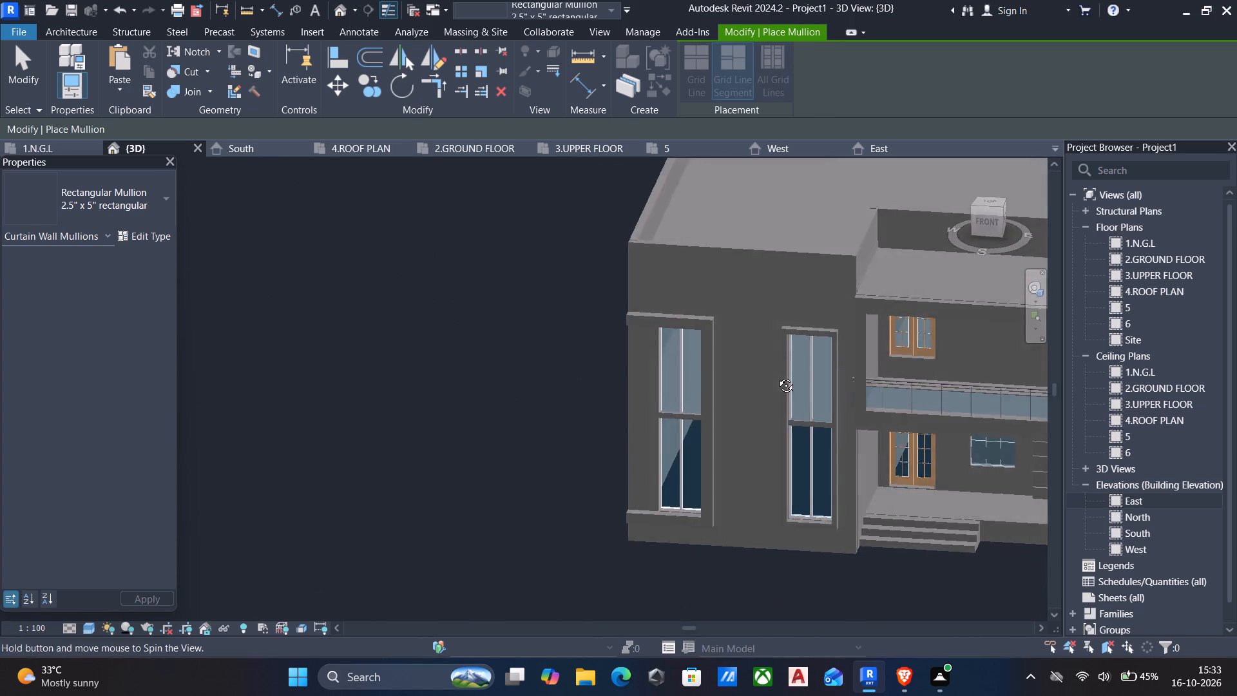
pyautogui.keyDown('shift'); pyautogui.moveTo(776, 376); pyautogui.dragTo(755, 446, button='middle'); pyautogui.keyUp('shift')
pyautogui.keyDown('shift'); pyautogui.moveTo(769, 441); pyautogui.dragTo(785, 416, button='middle'); pyautogui.keyUp('shift')
pyautogui.scroll(-4, 774, 415)
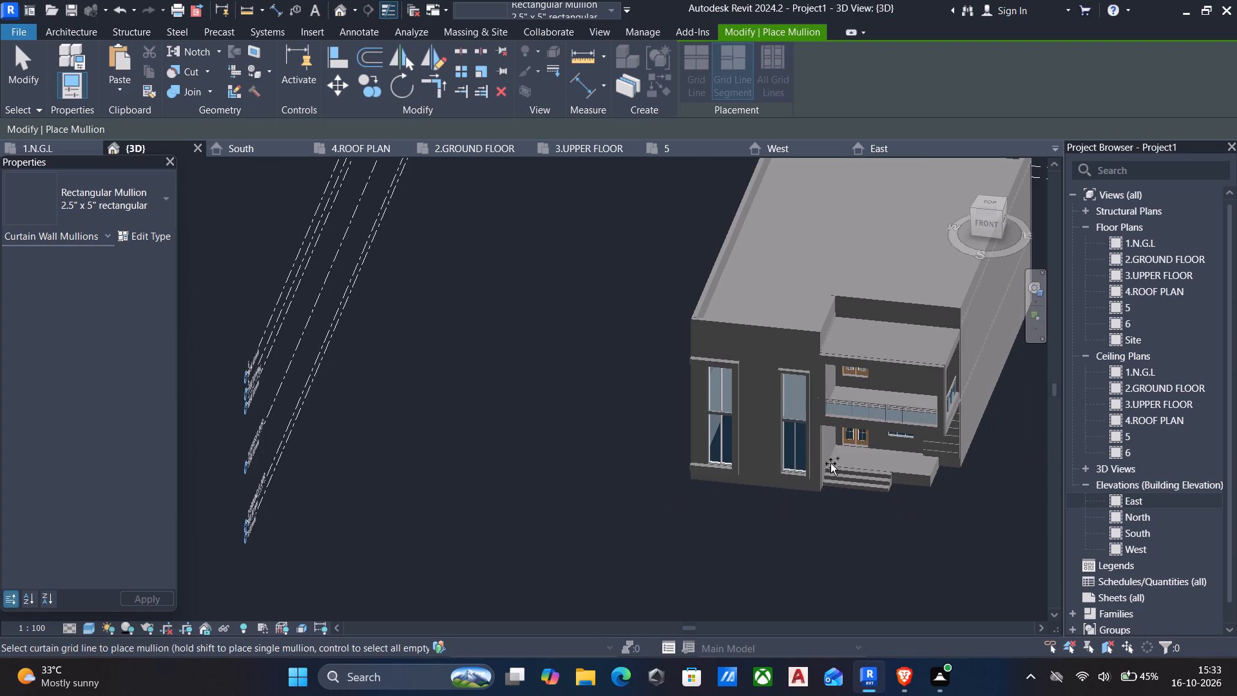
# Place 1.5" x 2.5" rectangular mullions on all grid lines of the small ground-floor window.
pyautogui.keyDown('shift'); pyautogui.moveTo(830, 463); pyautogui.dragTo(859, 300, button='middle'); pyautogui.keyUp('shift')
pyautogui.scroll(9, 877, 461)
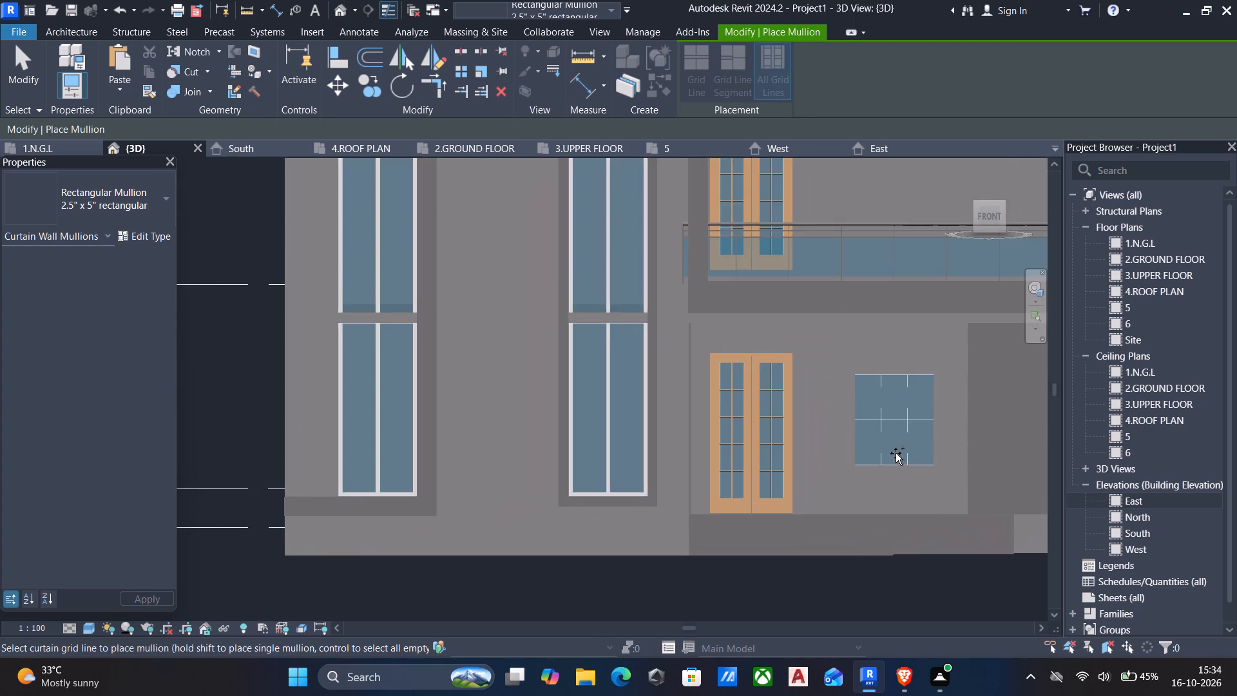
pyautogui.click(896, 453)
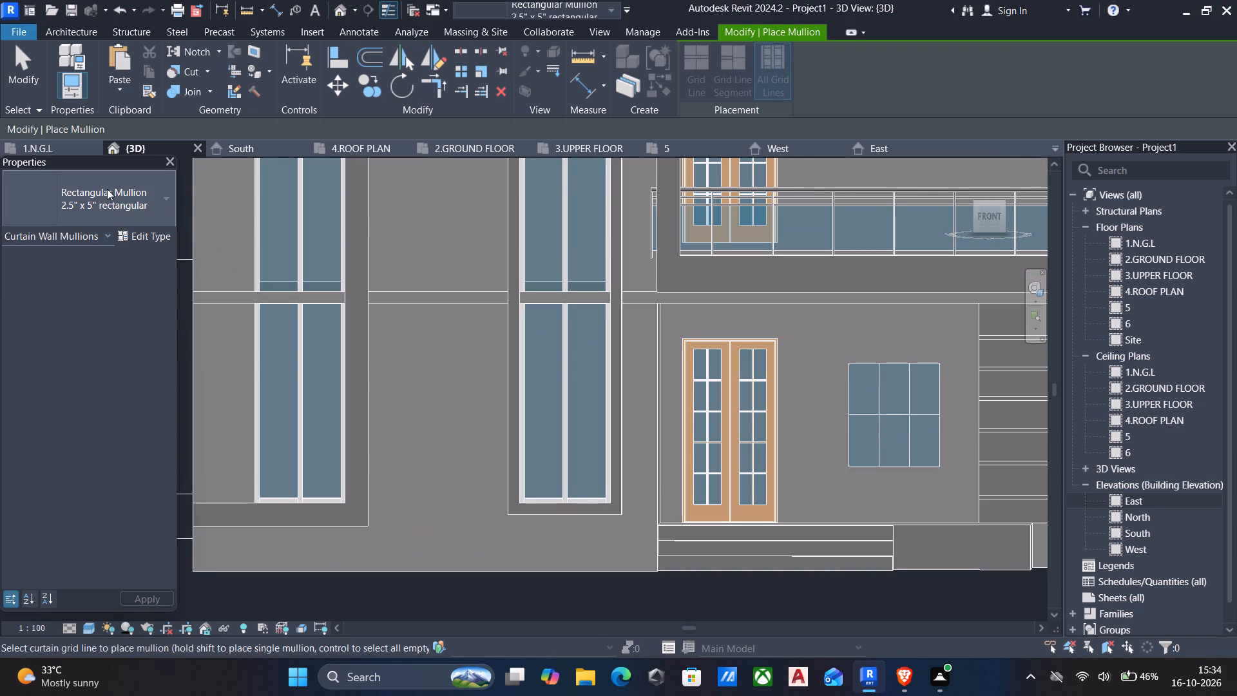
pyautogui.click(107, 189)
pyautogui.scroll(5, 82, 332)
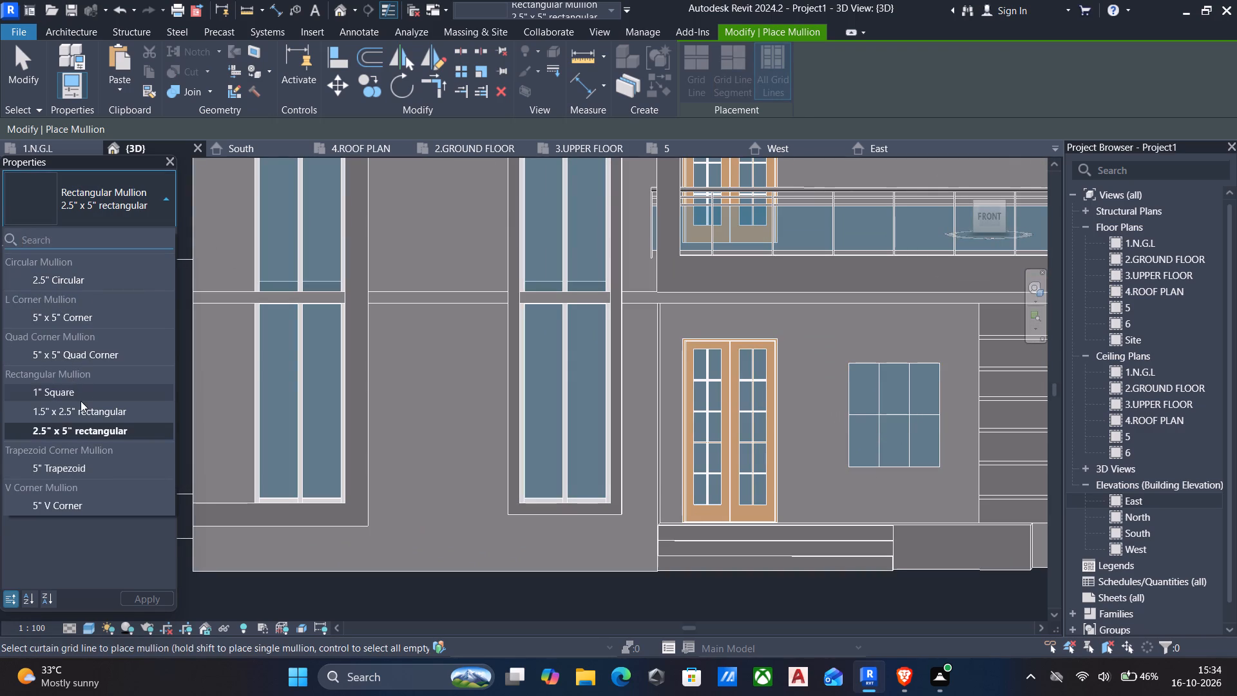
pyautogui.click(81, 412)
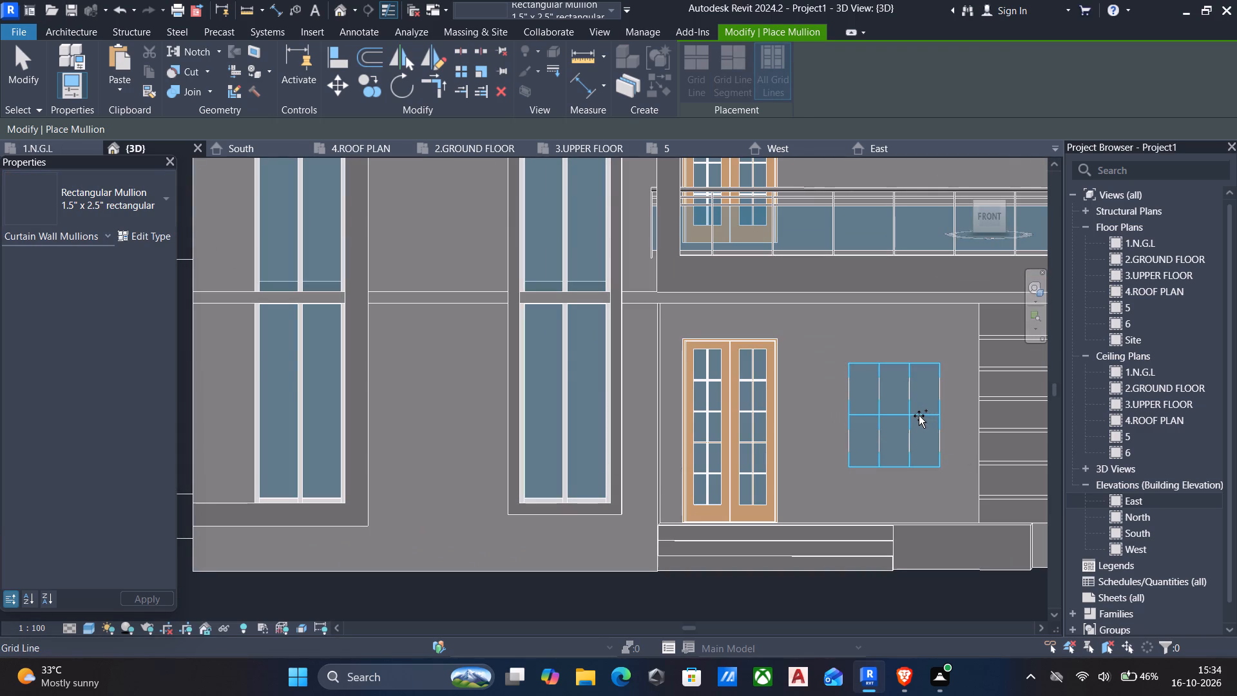
pyautogui.click(919, 416)
pyautogui.scroll(-4, 748, 399)
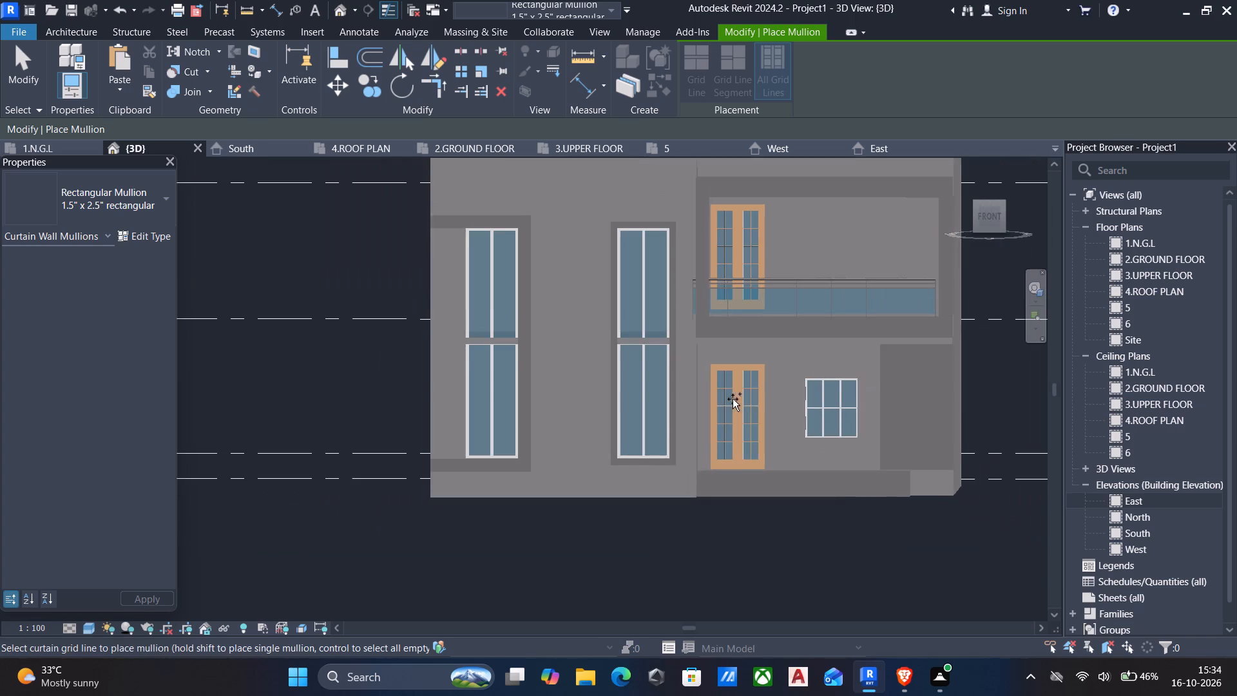
pyautogui.press('Escape')
# Open the material choice for the 1.5" x 2.5" rectangular mullion type.
pyautogui.scroll(-2, 703, 369)
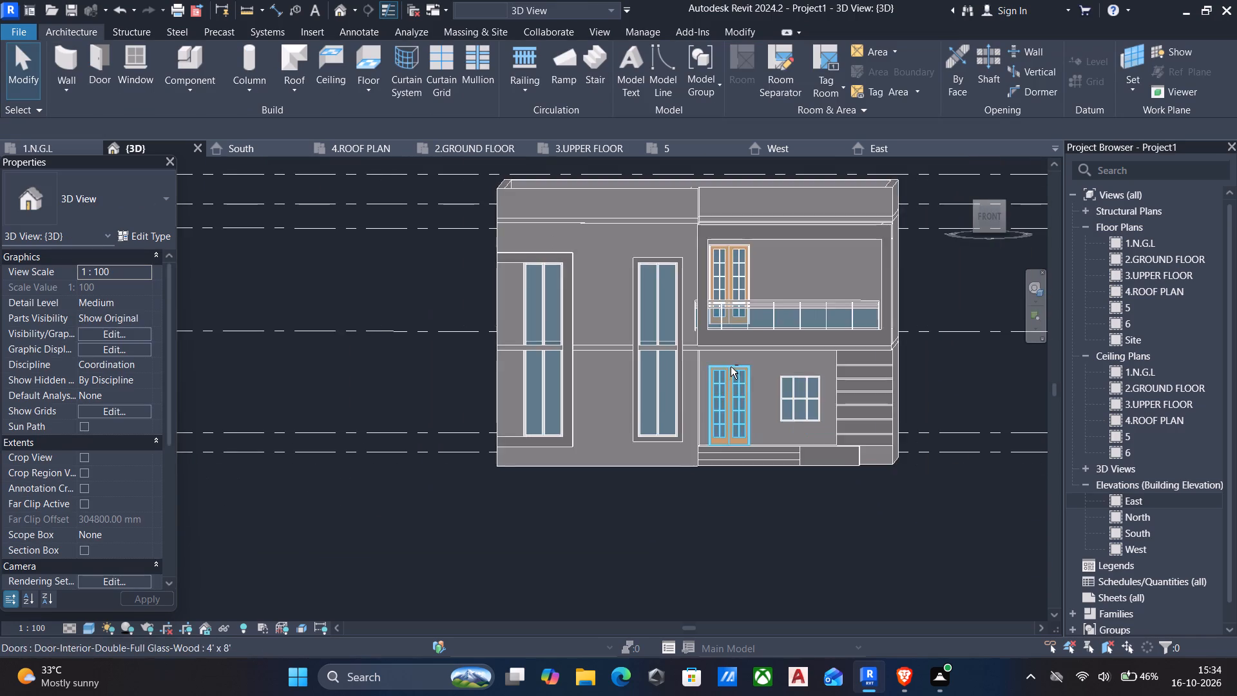
pyautogui.keyDown('shift'); pyautogui.moveTo(731, 367); pyautogui.dragTo(695, 402, button='middle'); pyautogui.keyUp('shift')
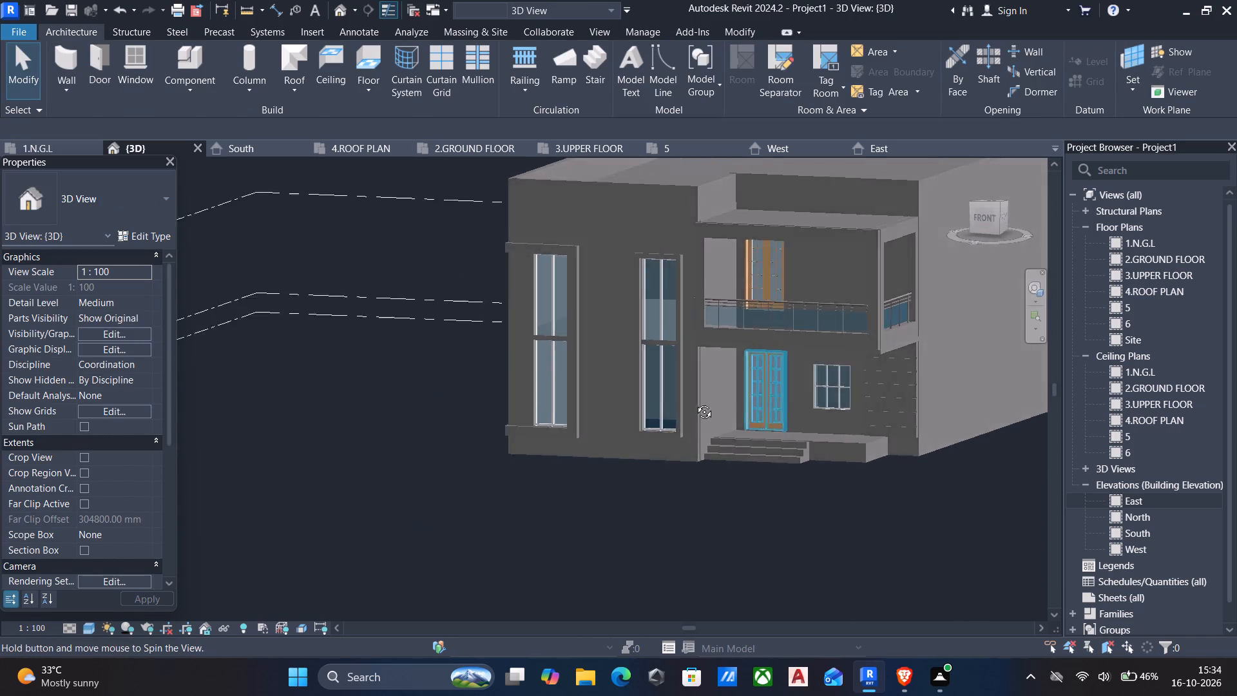
pyautogui.keyDown('shift'); pyautogui.moveTo(695, 402); pyautogui.dragTo(689, 418, button='middle'); pyautogui.keyUp('shift')
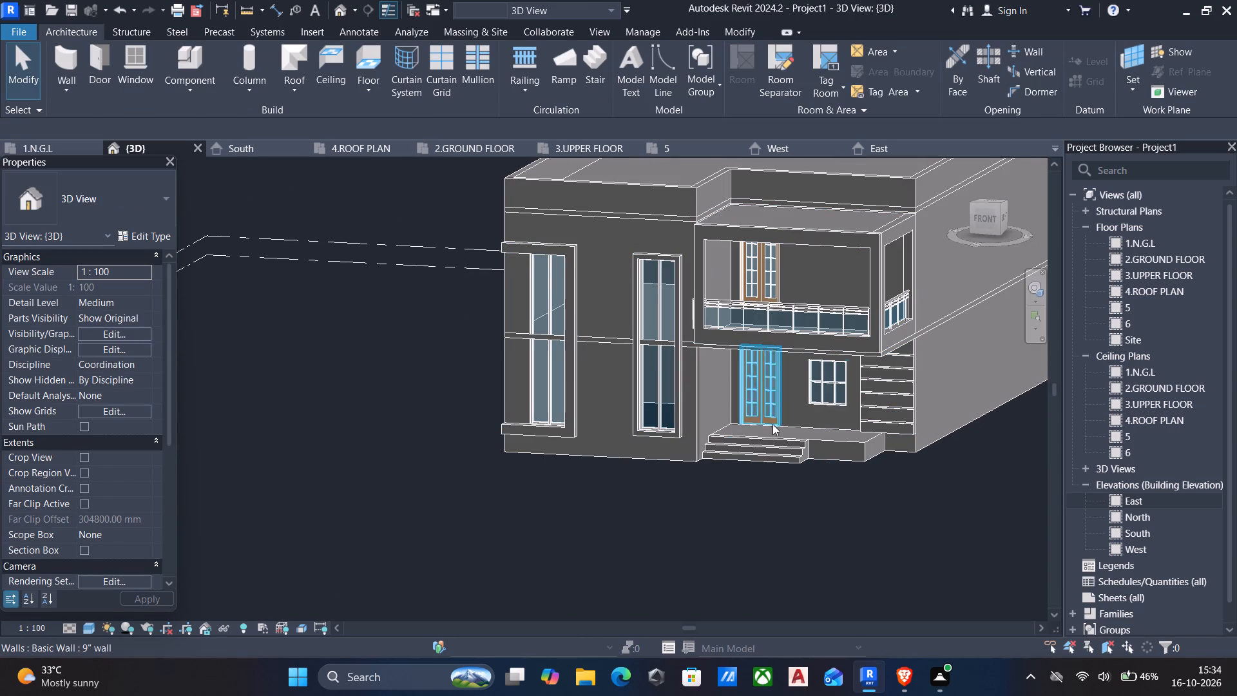
pyautogui.press('Escape')
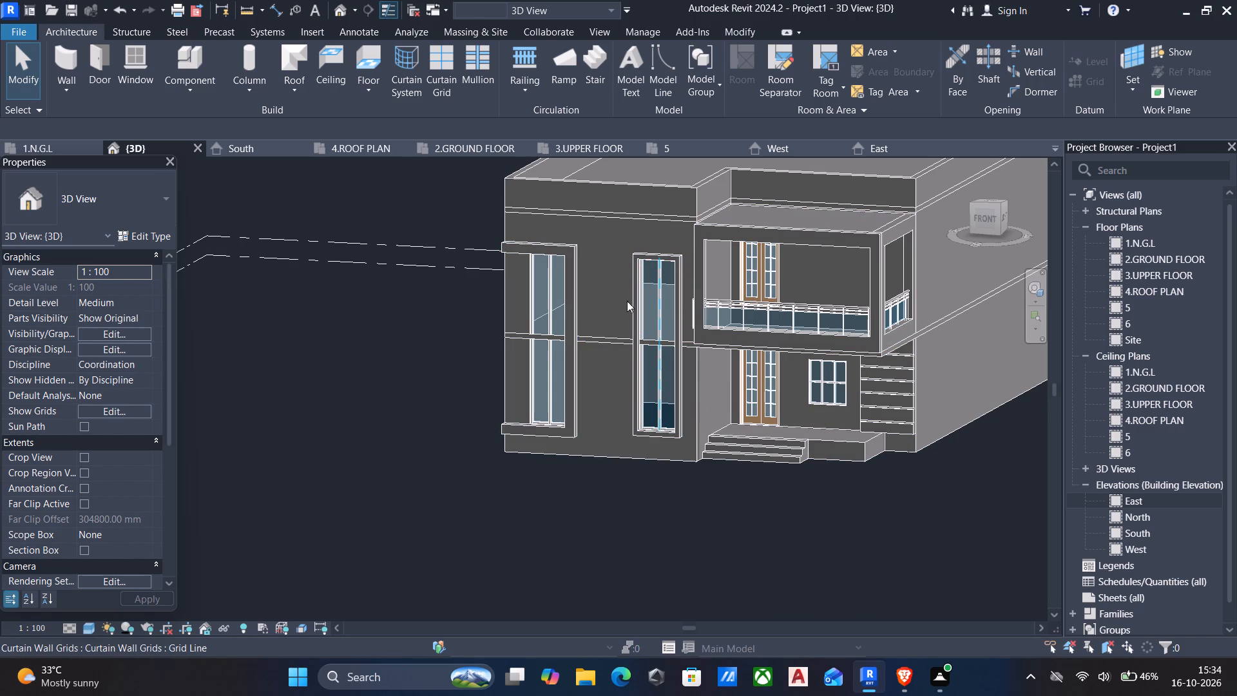
pyautogui.click(474, 53)
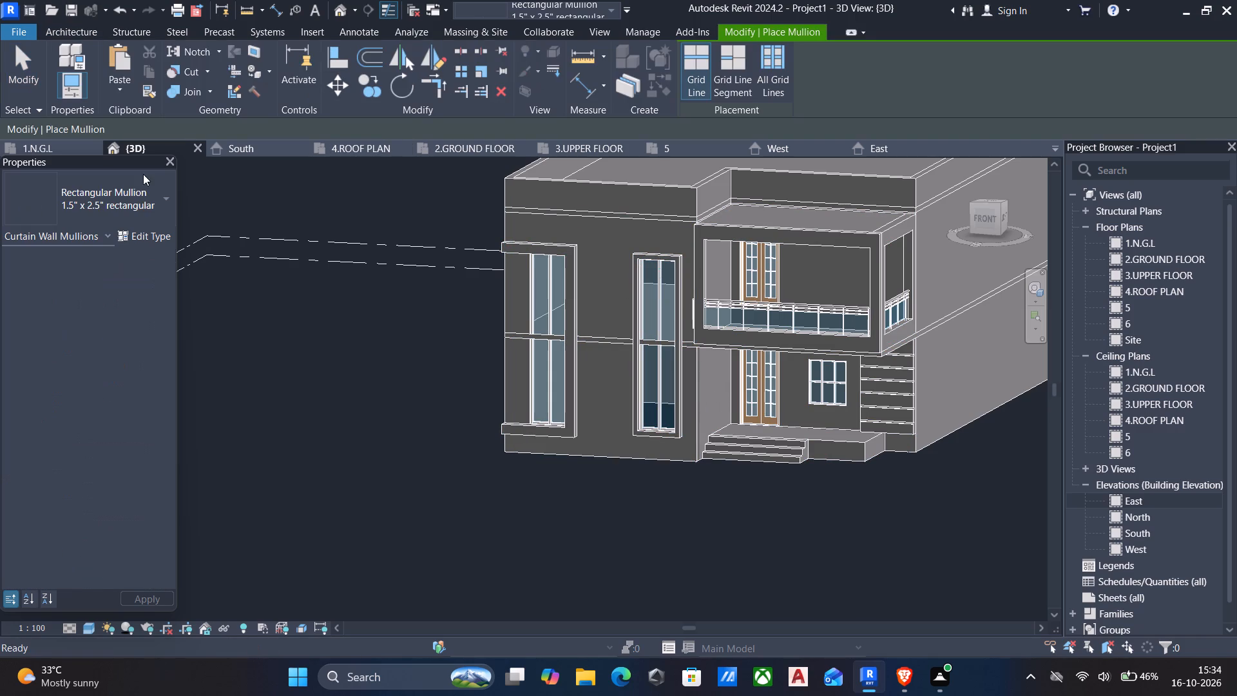
pyautogui.click(142, 230)
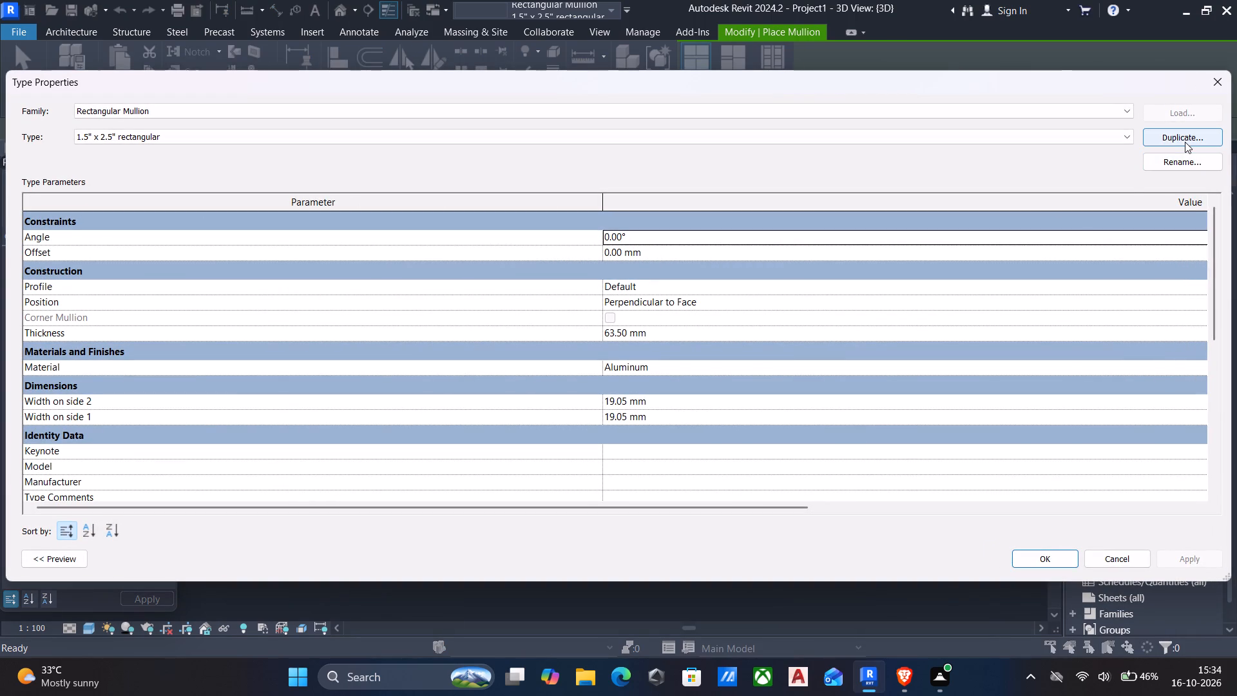
pyautogui.click(1169, 364)
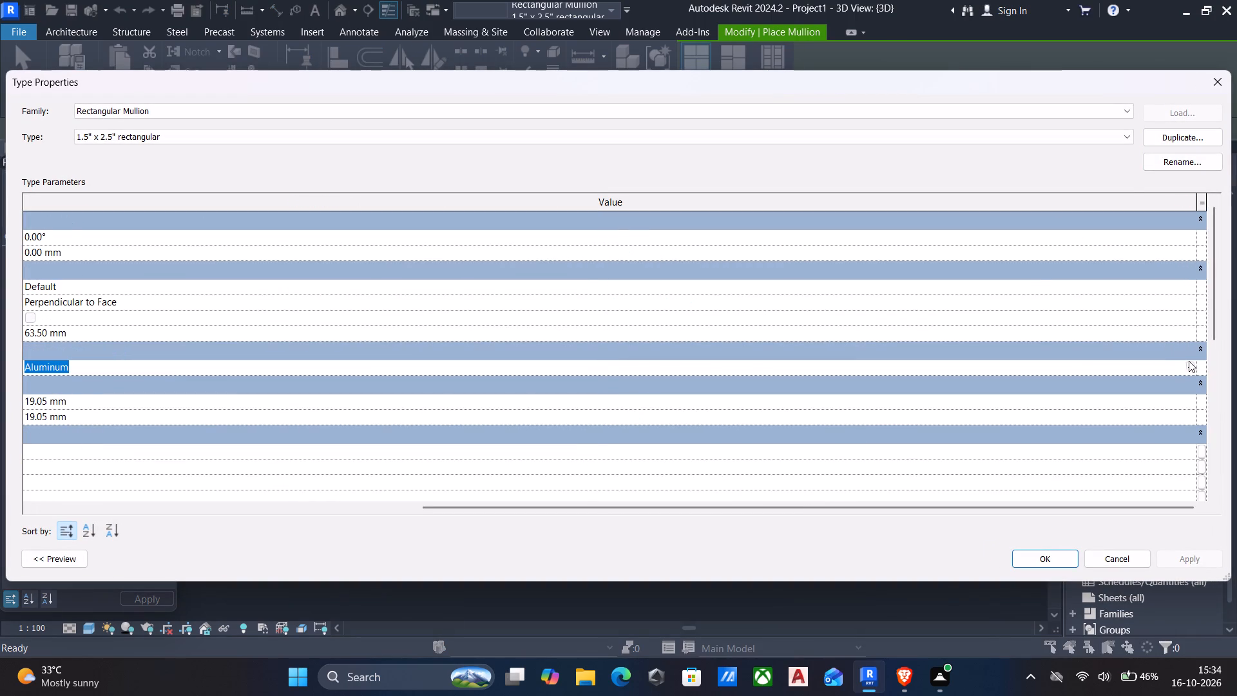
pyautogui.click(1191, 363)
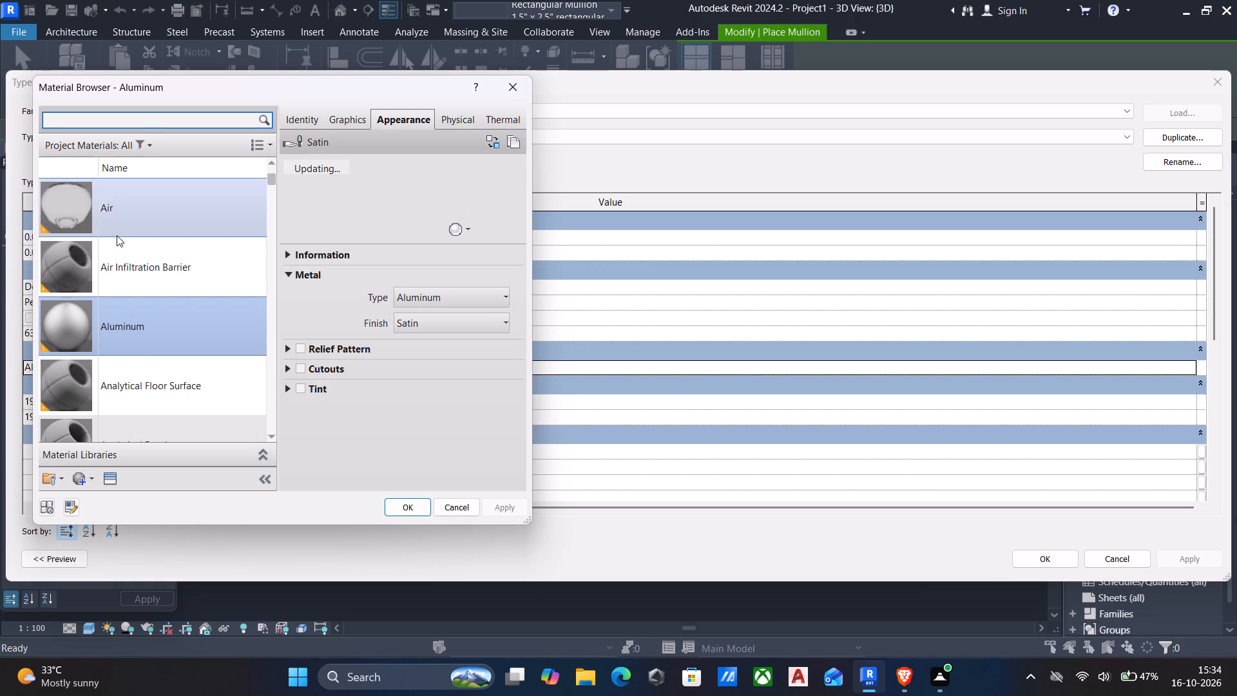
# Assign the Damp-proofing material to the 1.5" x 2.5" rectangular mullion type.
pyautogui.scroll(-14, 118, 243)
pyautogui.scroll(-17, 120, 268)
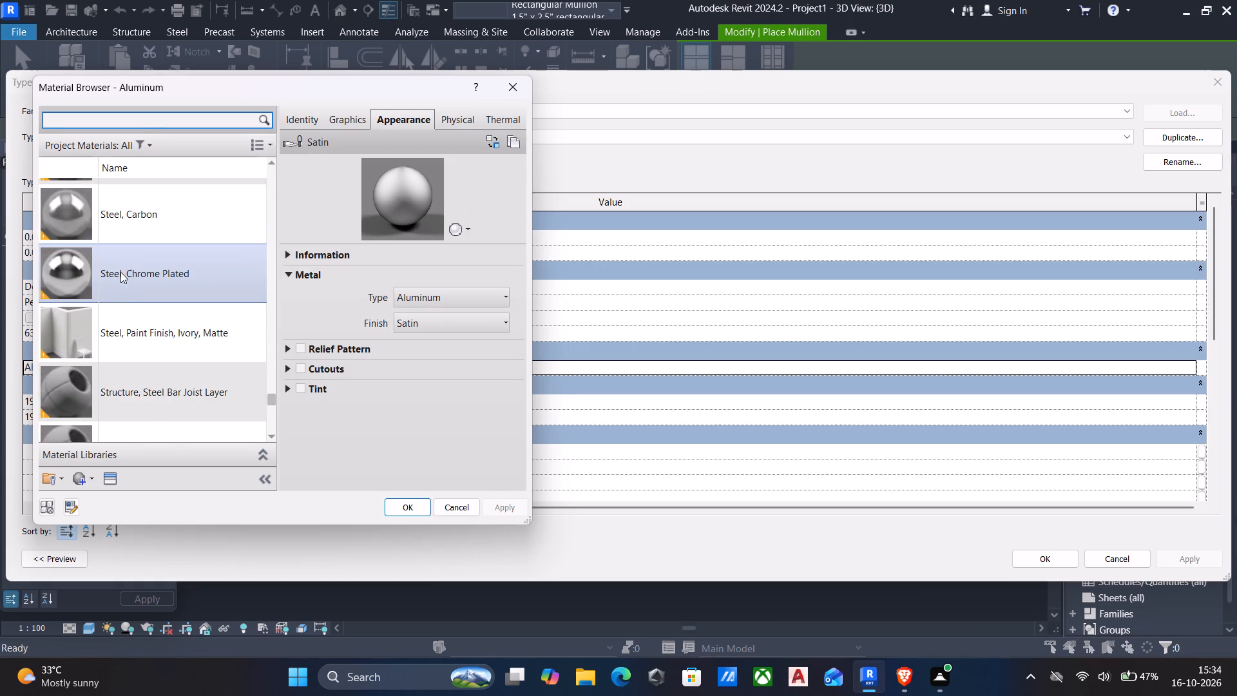
pyautogui.scroll(2, 127, 289)
pyautogui.scroll(-13, 157, 231)
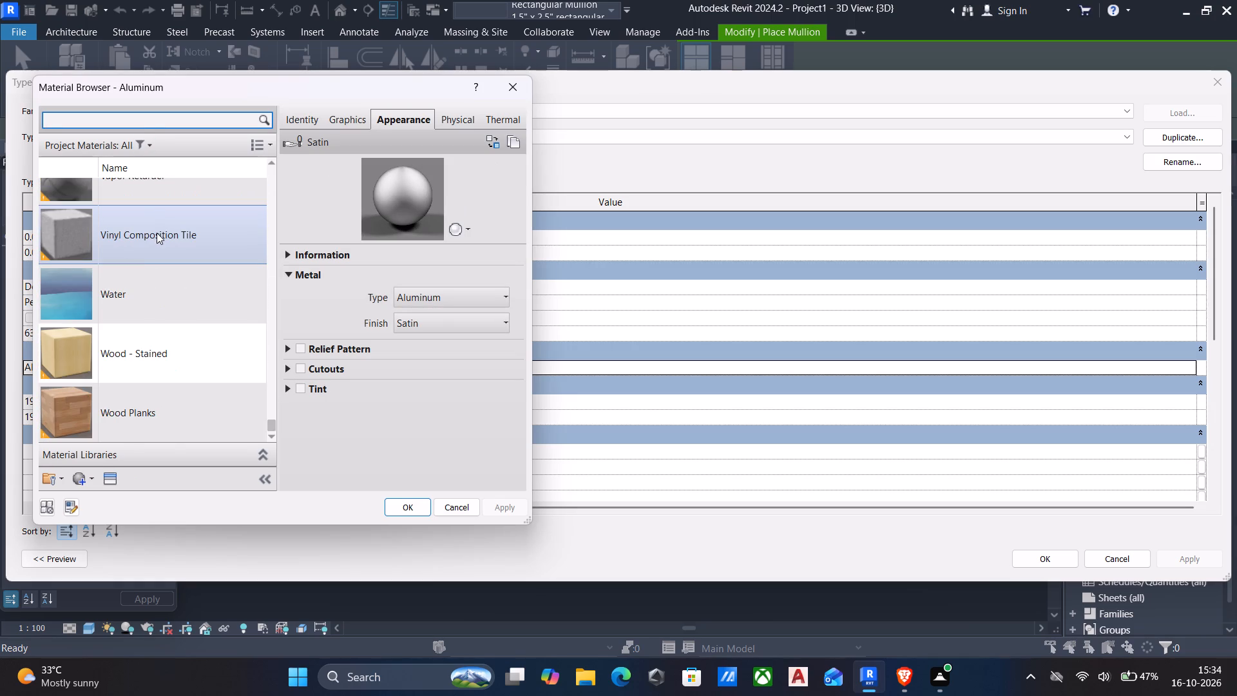
pyautogui.scroll(7, 158, 233)
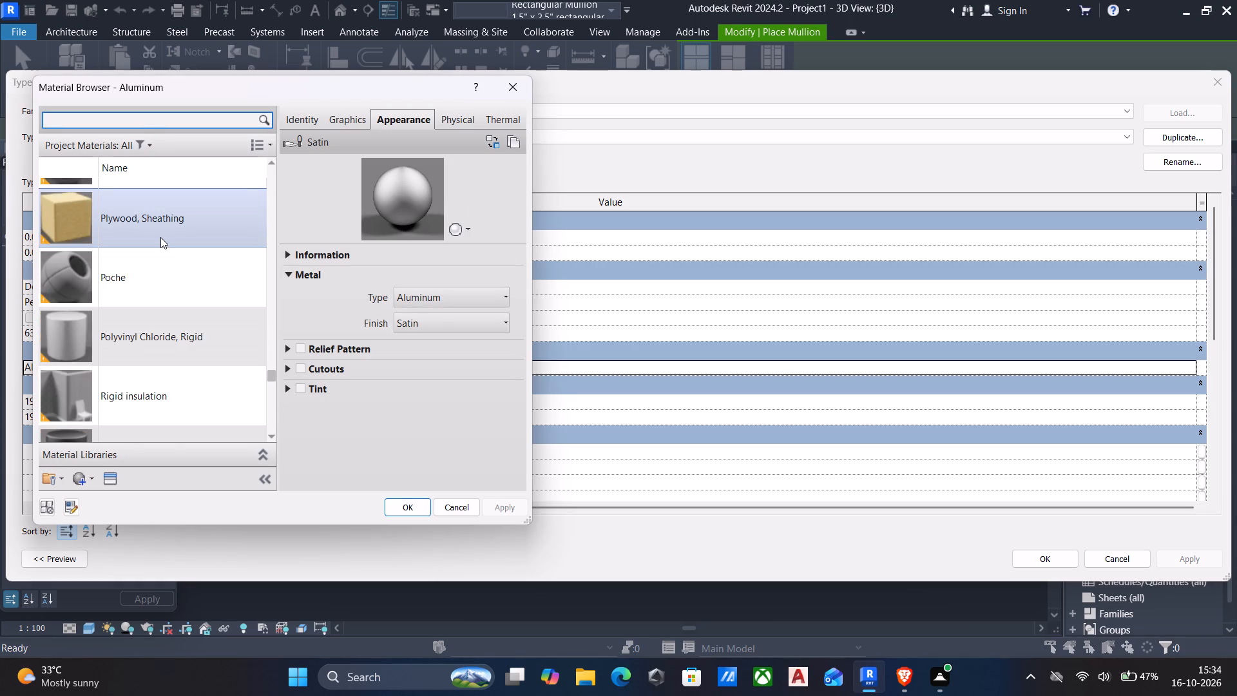
pyautogui.scroll(4, 160, 237)
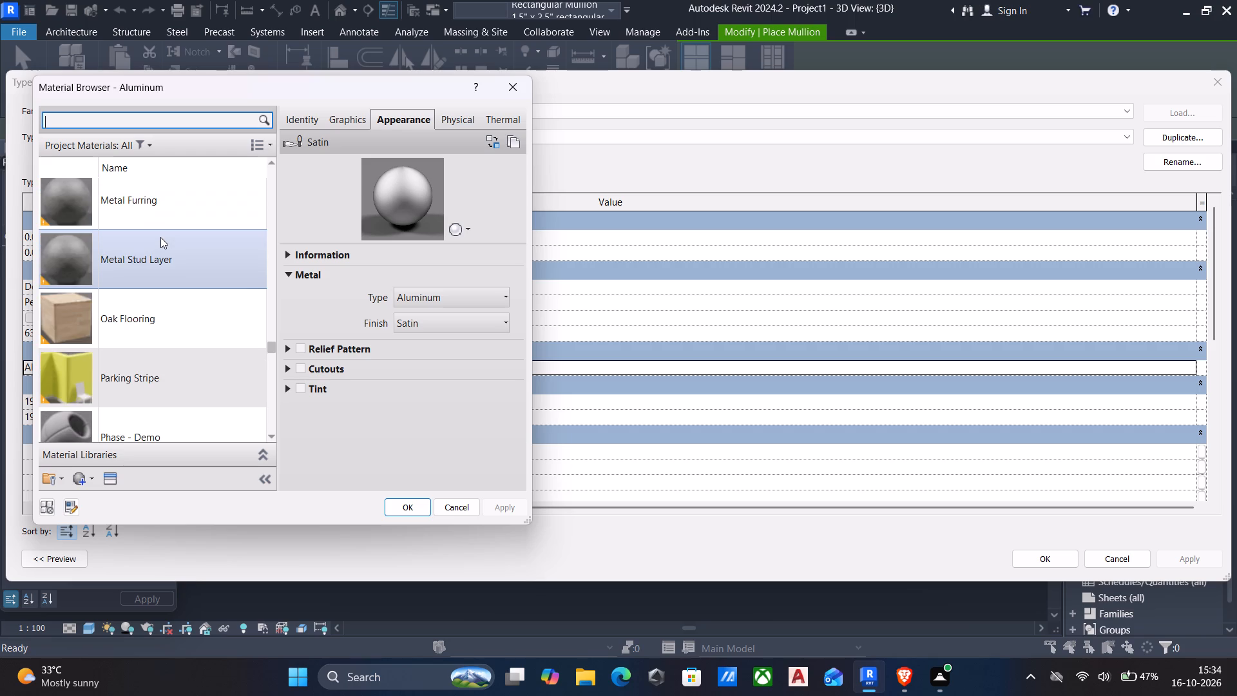
pyautogui.scroll(4, 160, 237)
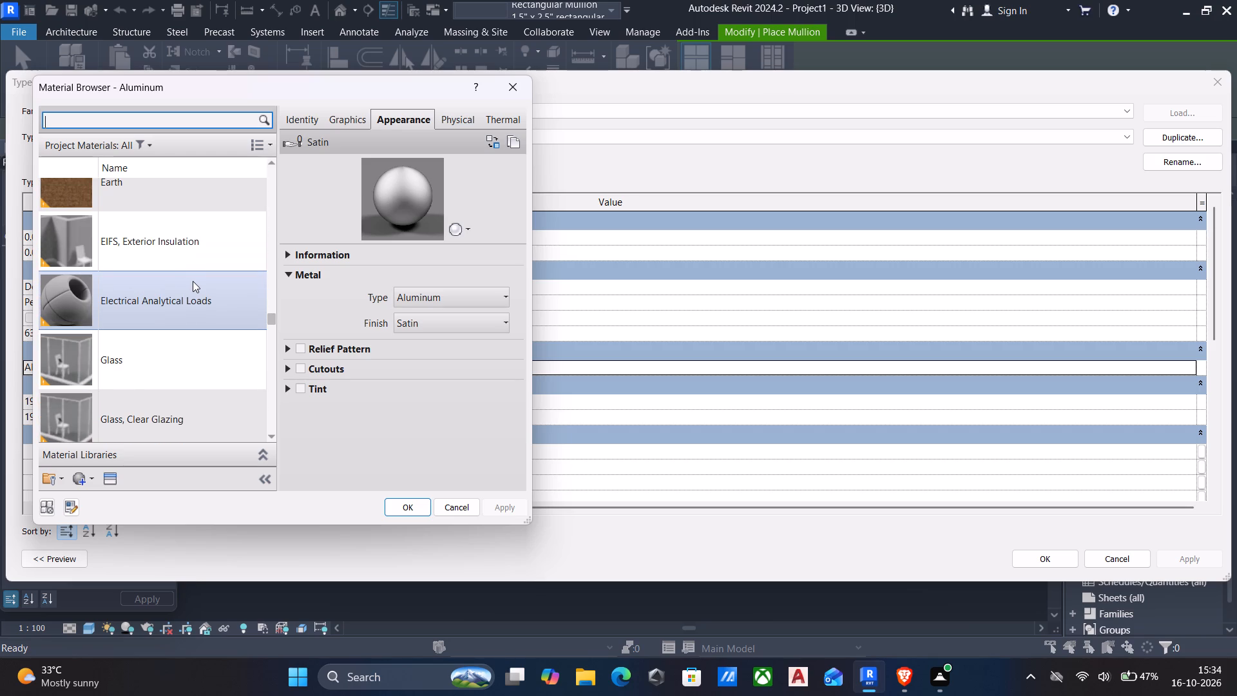
pyautogui.scroll(2, 193, 281)
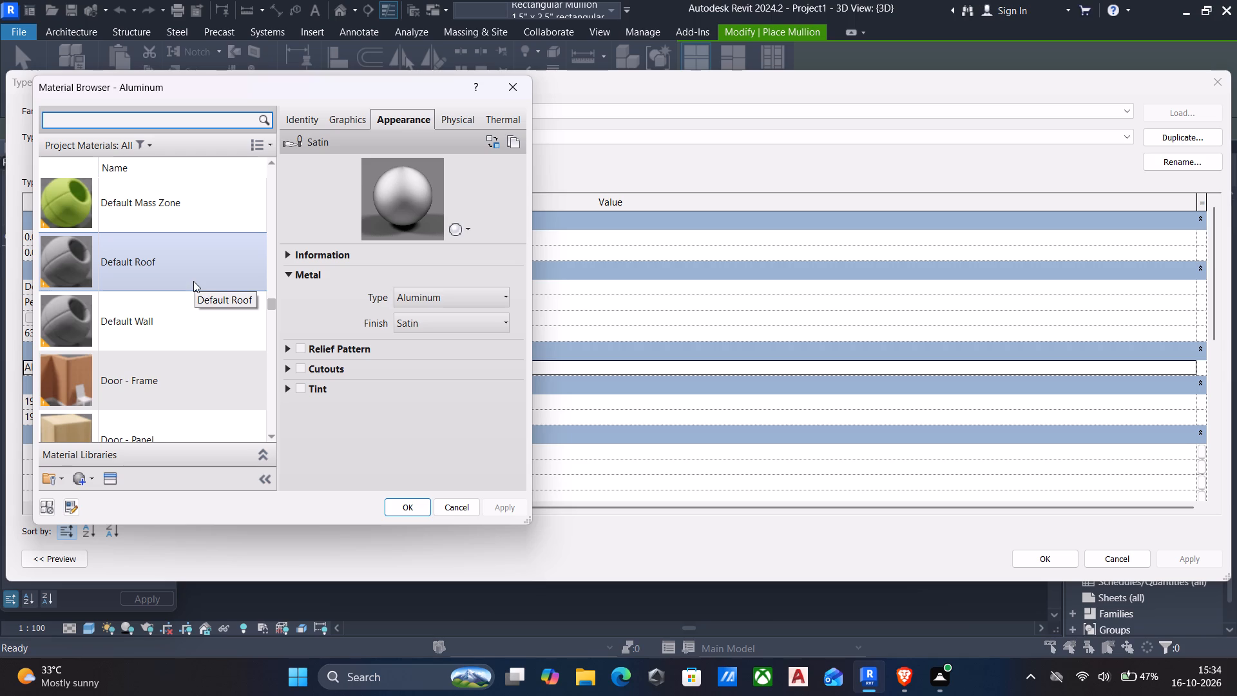
pyautogui.scroll(5, 183, 282)
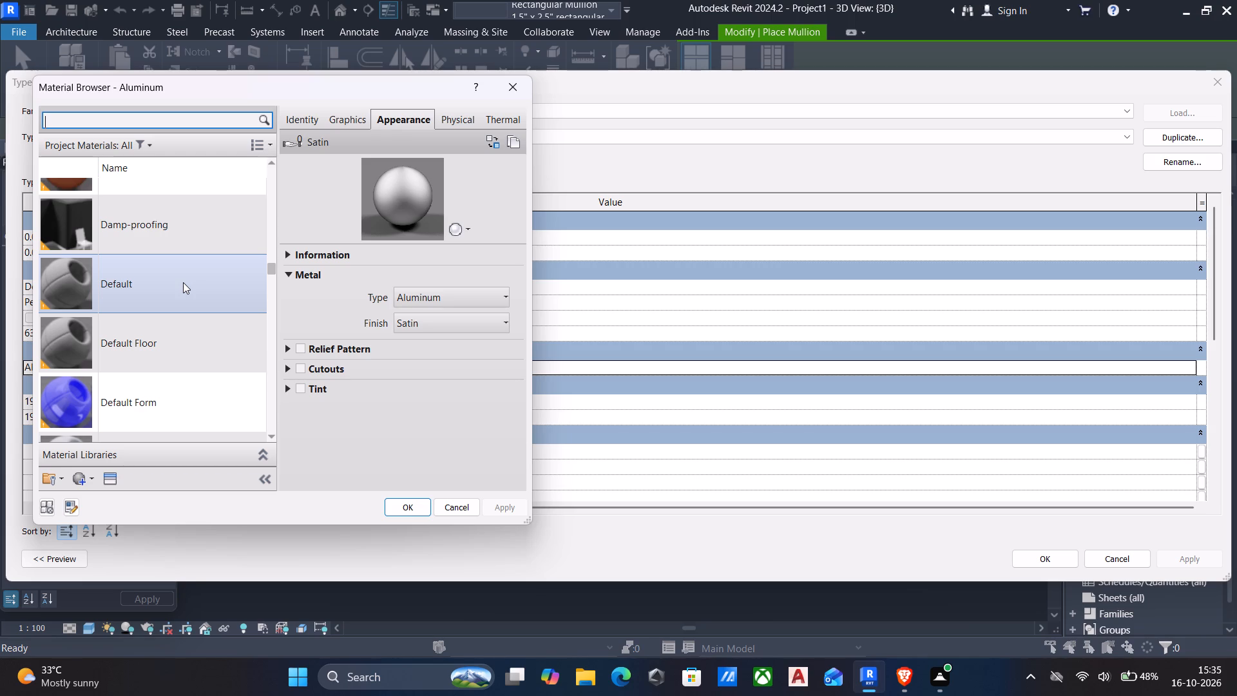
pyautogui.click(169, 233)
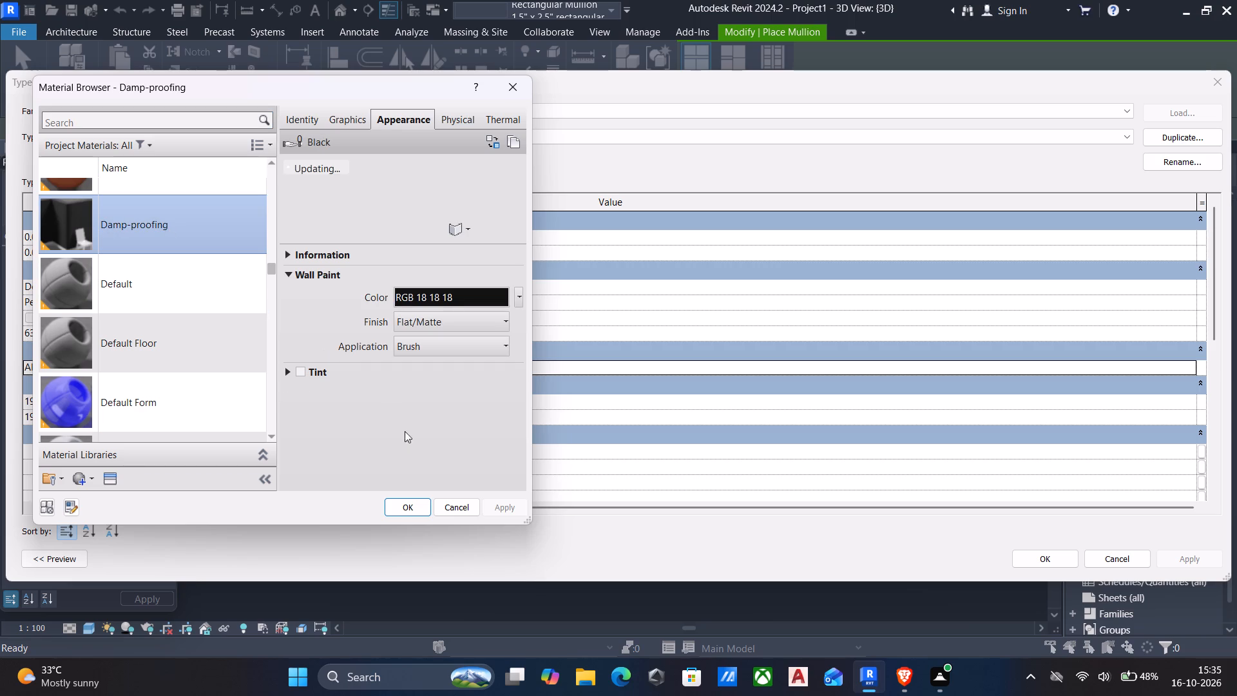
pyautogui.click(398, 510)
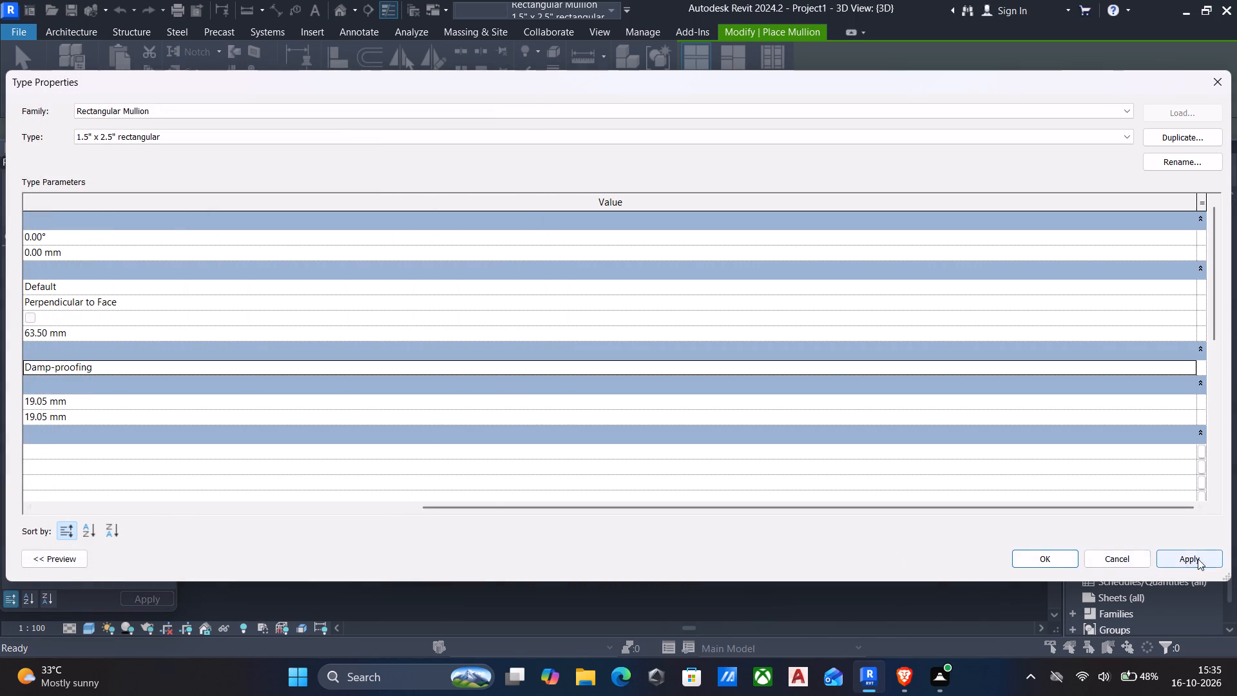
pyautogui.click(1200, 559)
pyautogui.click(1050, 558)
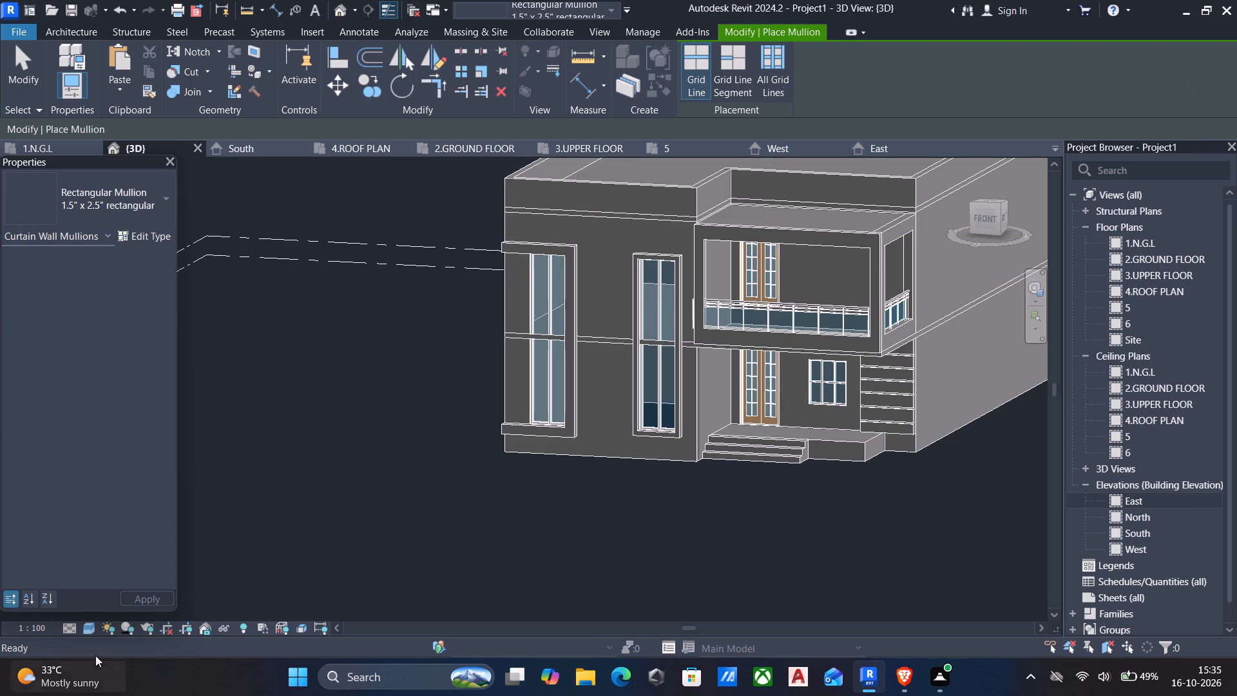
# Switch the 3D view to the Realistic visual style to show the materials on the front facade.
pyautogui.click(89, 629)
pyautogui.click(111, 615)
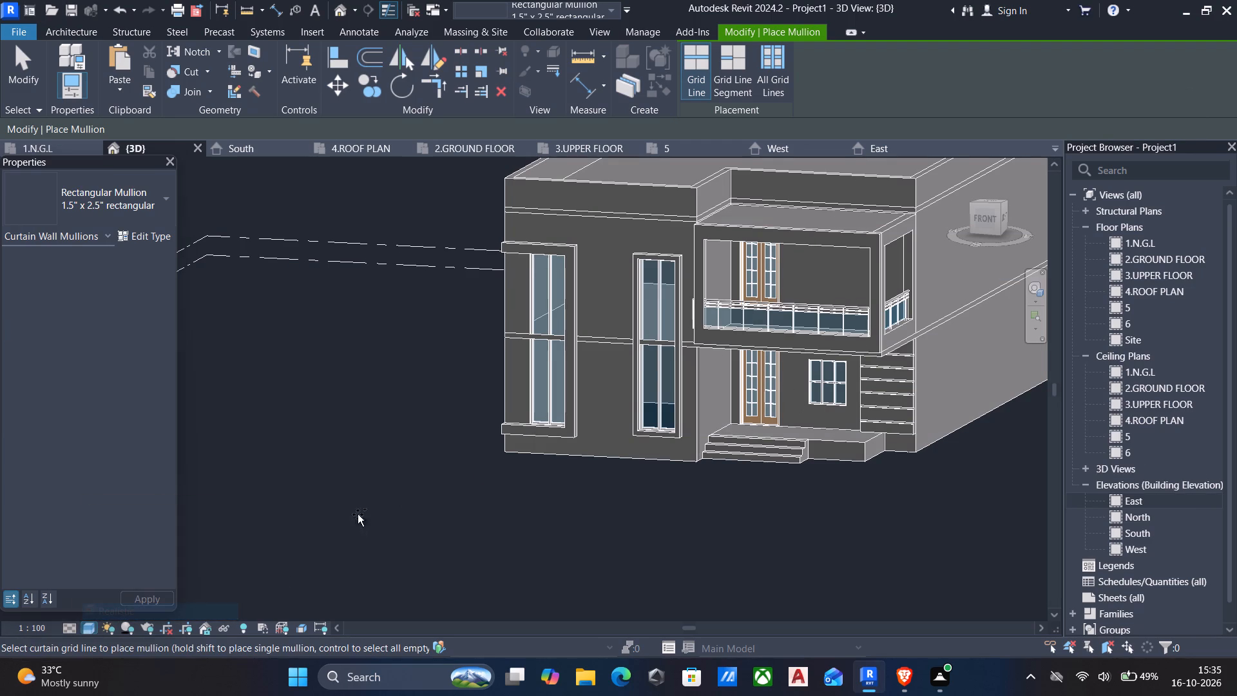
pyautogui.scroll(3, 861, 408)
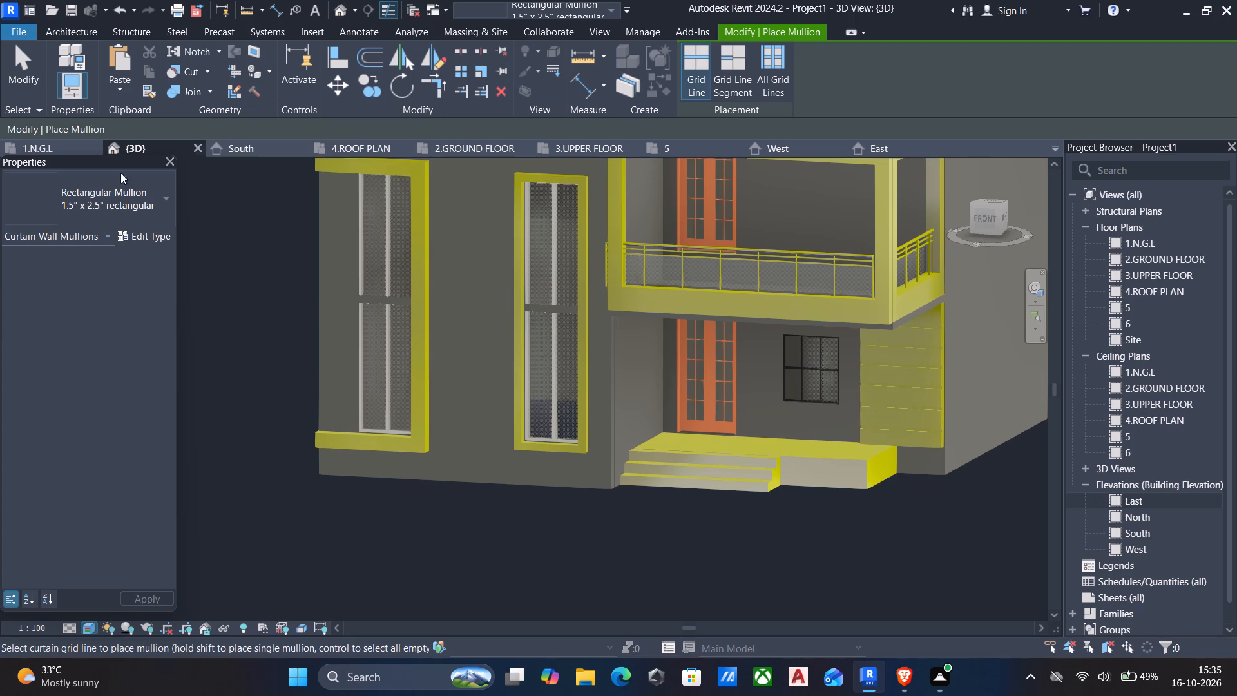
# Make the 2.5" x 5" rectangular mullion the current type.
pyautogui.click(126, 194)
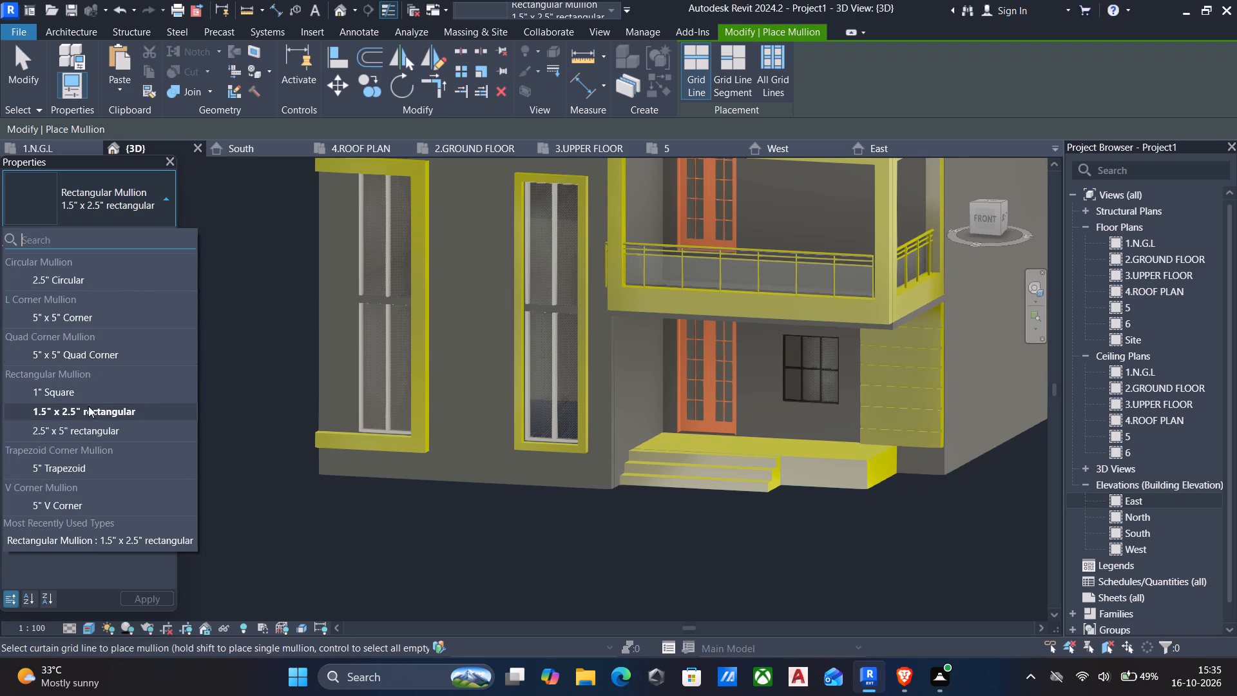
pyautogui.click(91, 436)
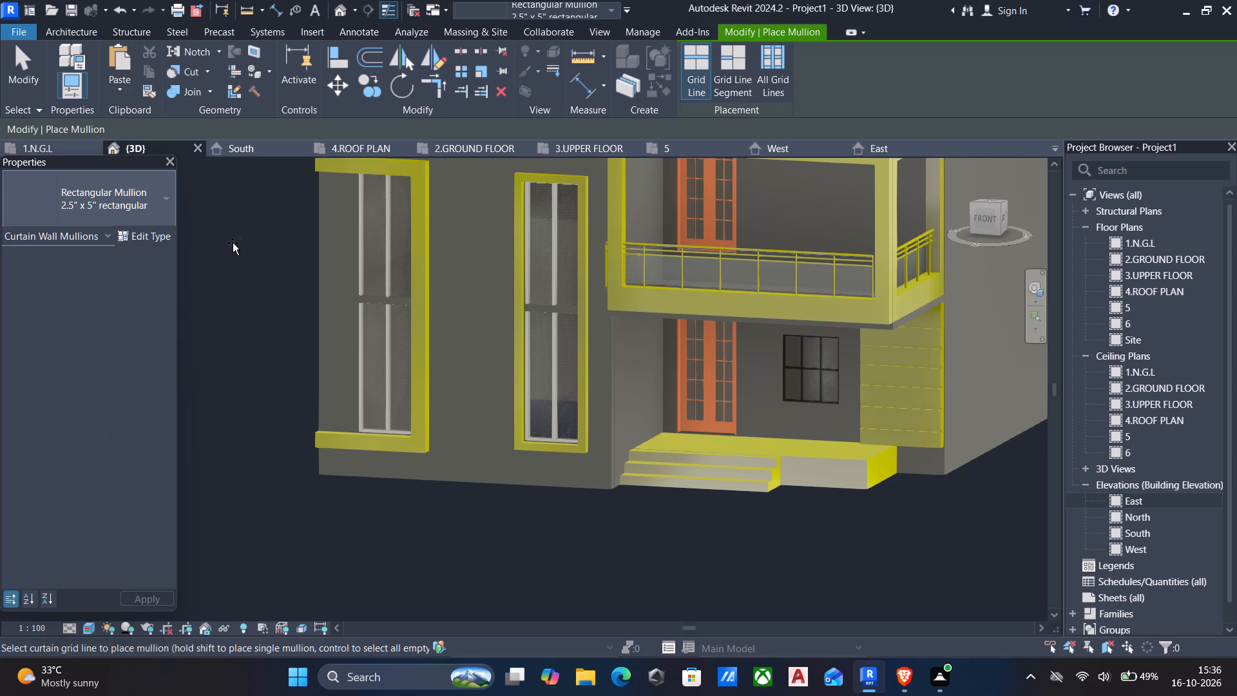
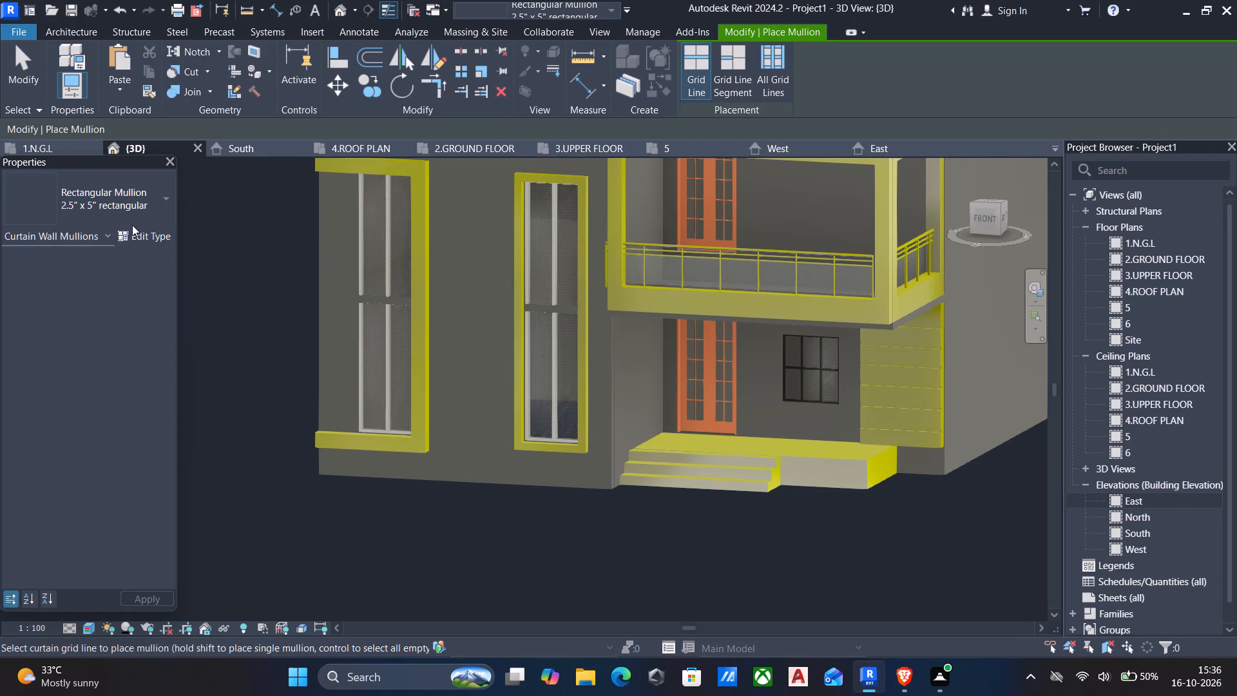
# Assign the Damp-proofing material to the 2.5" x 5" rectangular mullion type and leave mullion placement.
pyautogui.click(161, 240)
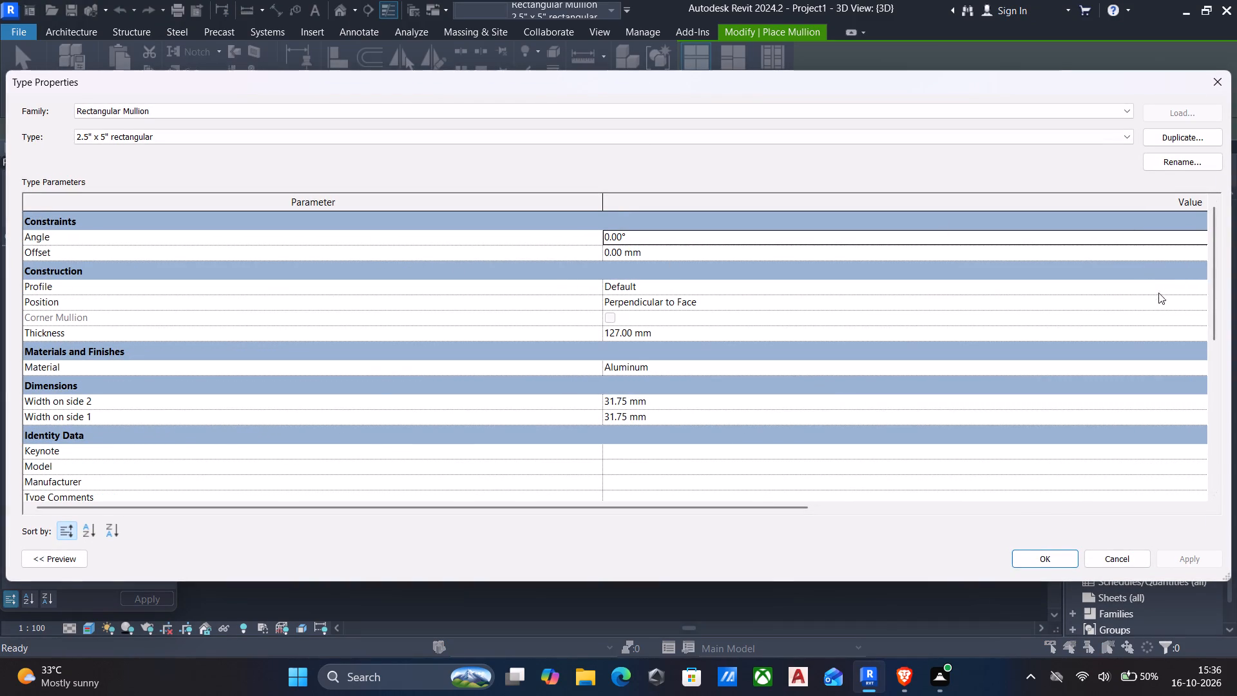
pyautogui.scroll(-4, 1155, 304)
pyautogui.scroll(4, 1153, 313)
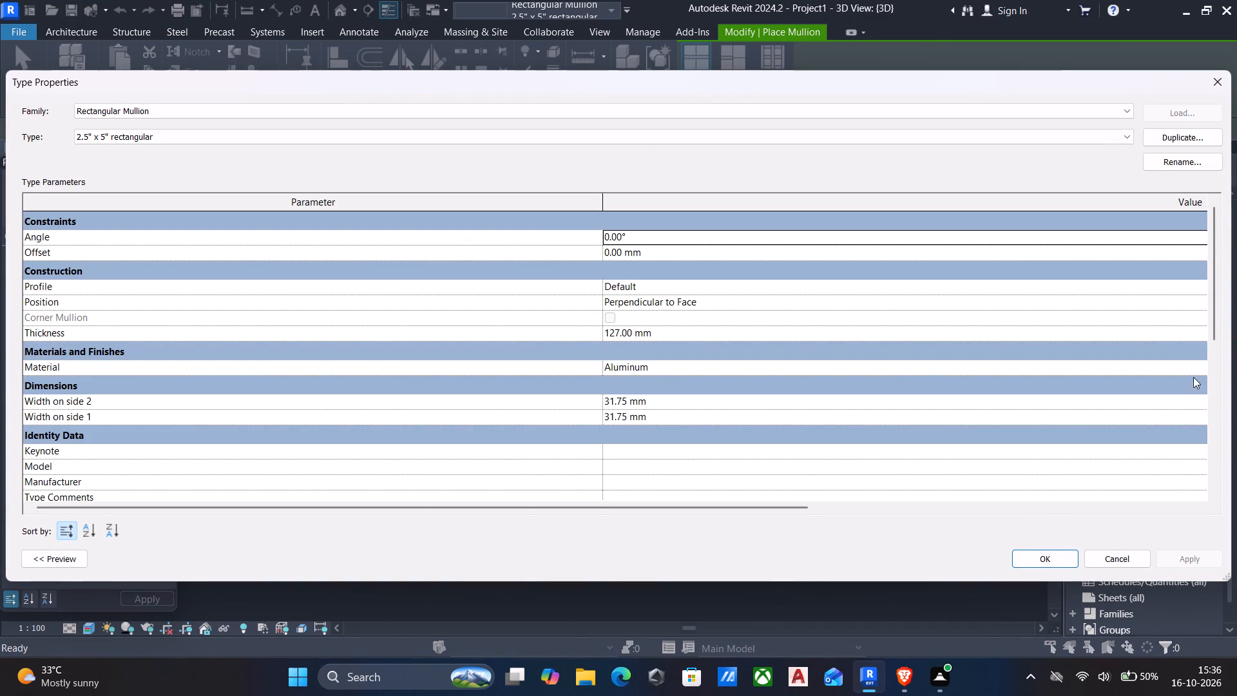
pyautogui.click(1198, 372)
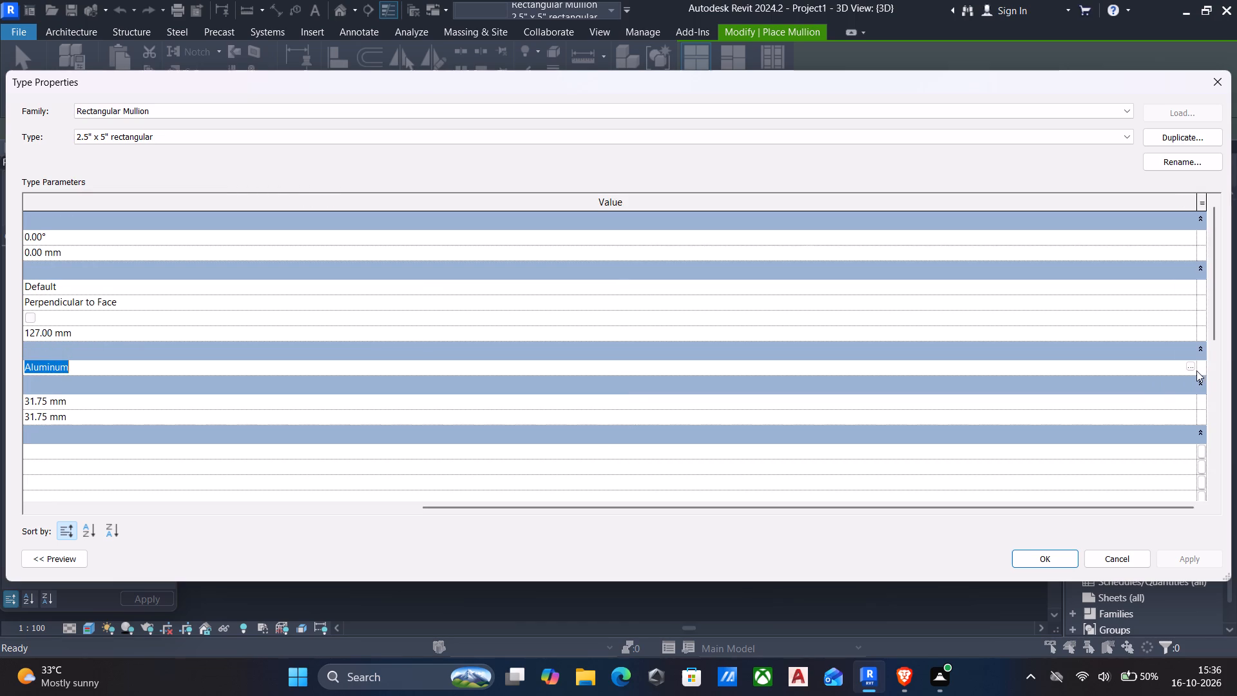
pyautogui.click(1191, 365)
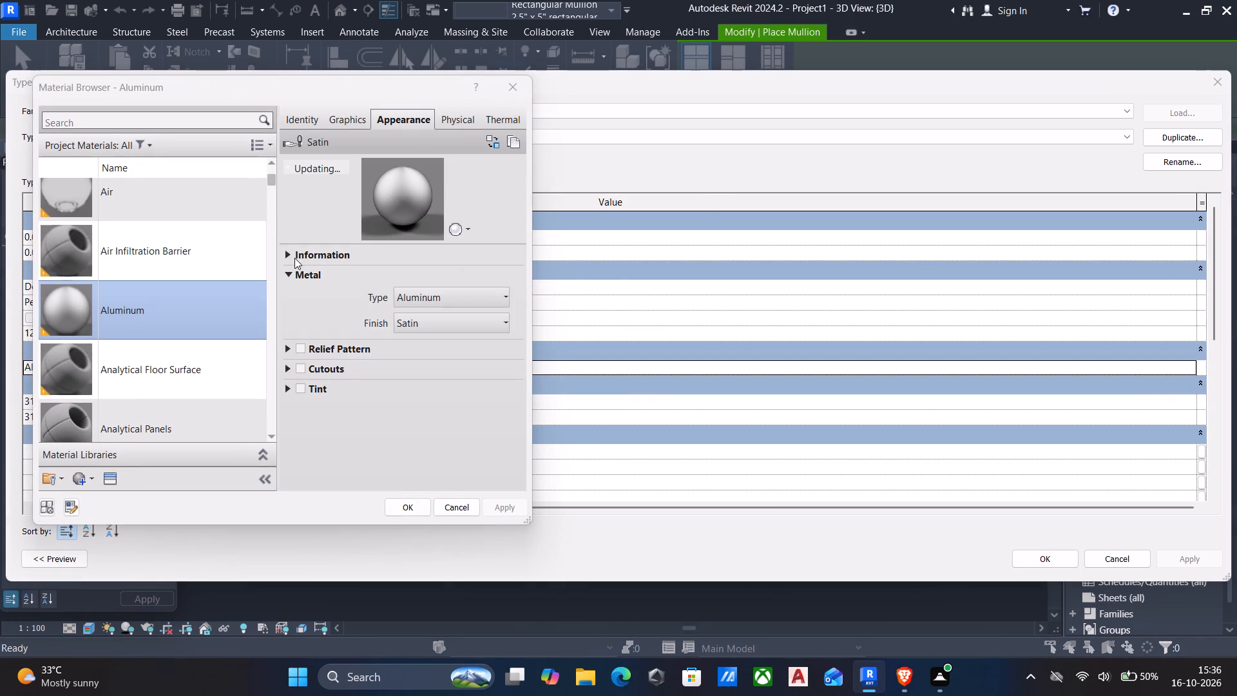
pyautogui.scroll(-6, 288, 262)
pyautogui.scroll(16, 138, 324)
pyautogui.scroll(-6, 137, 324)
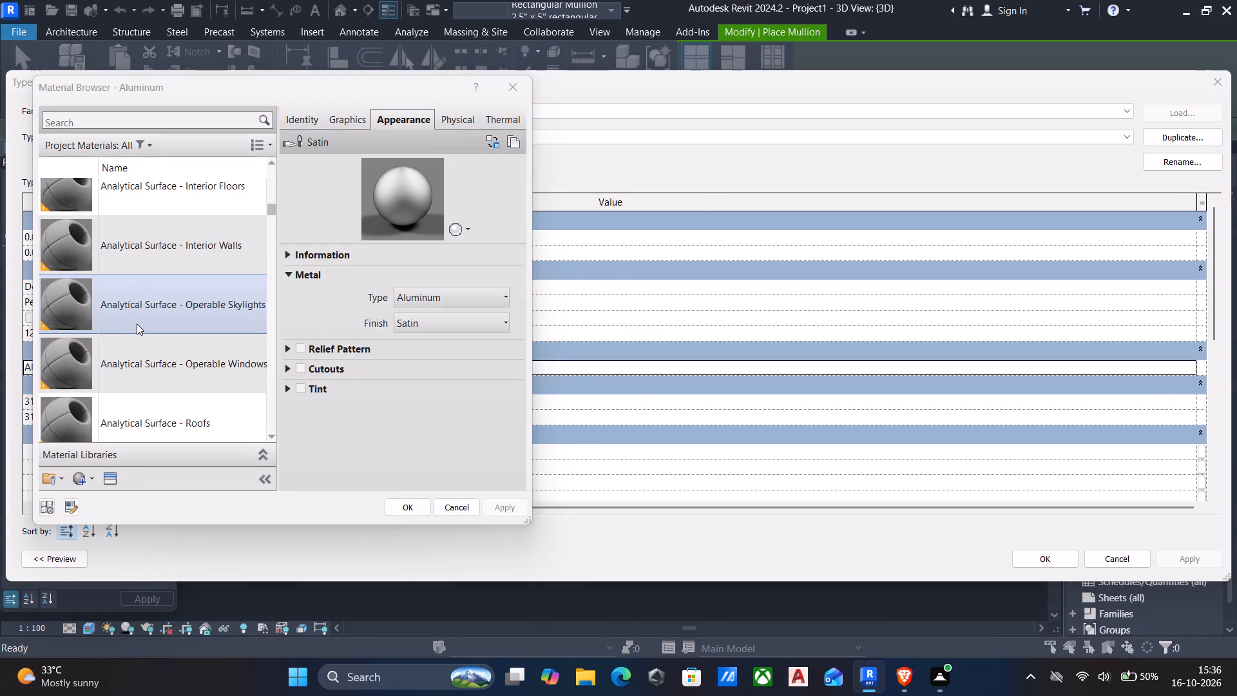
pyautogui.scroll(-8, 137, 324)
pyautogui.scroll(1, 142, 326)
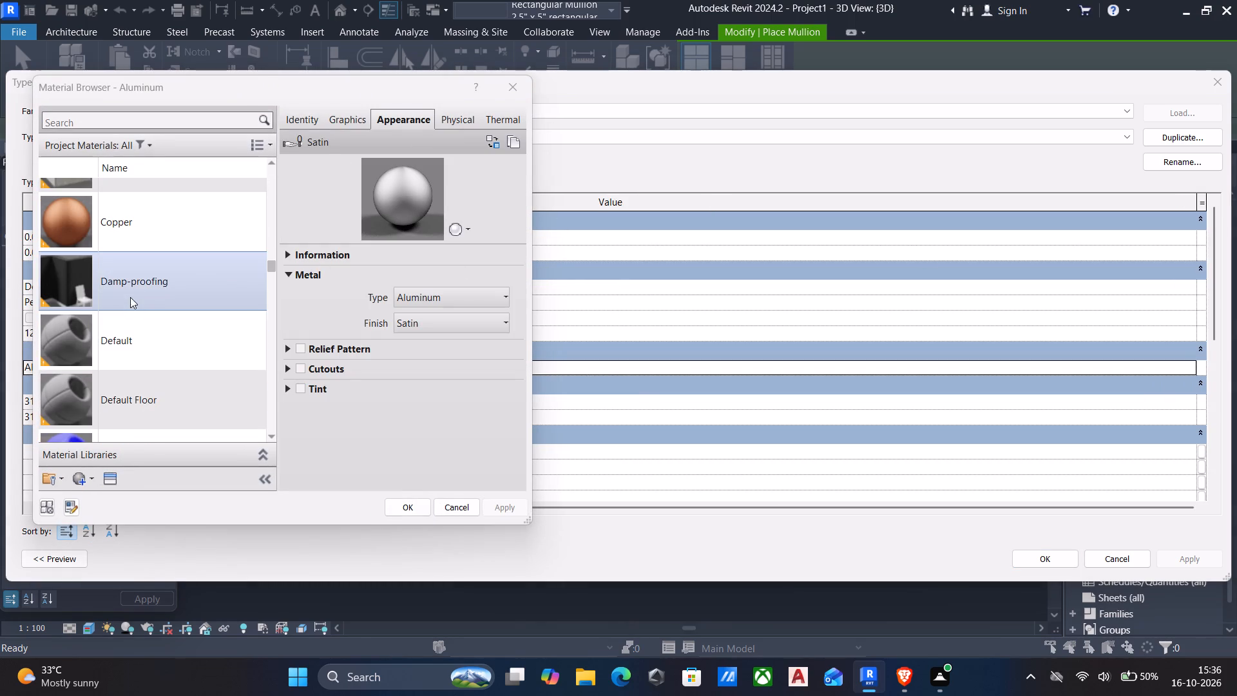
pyautogui.click(131, 293)
pyautogui.click(400, 499)
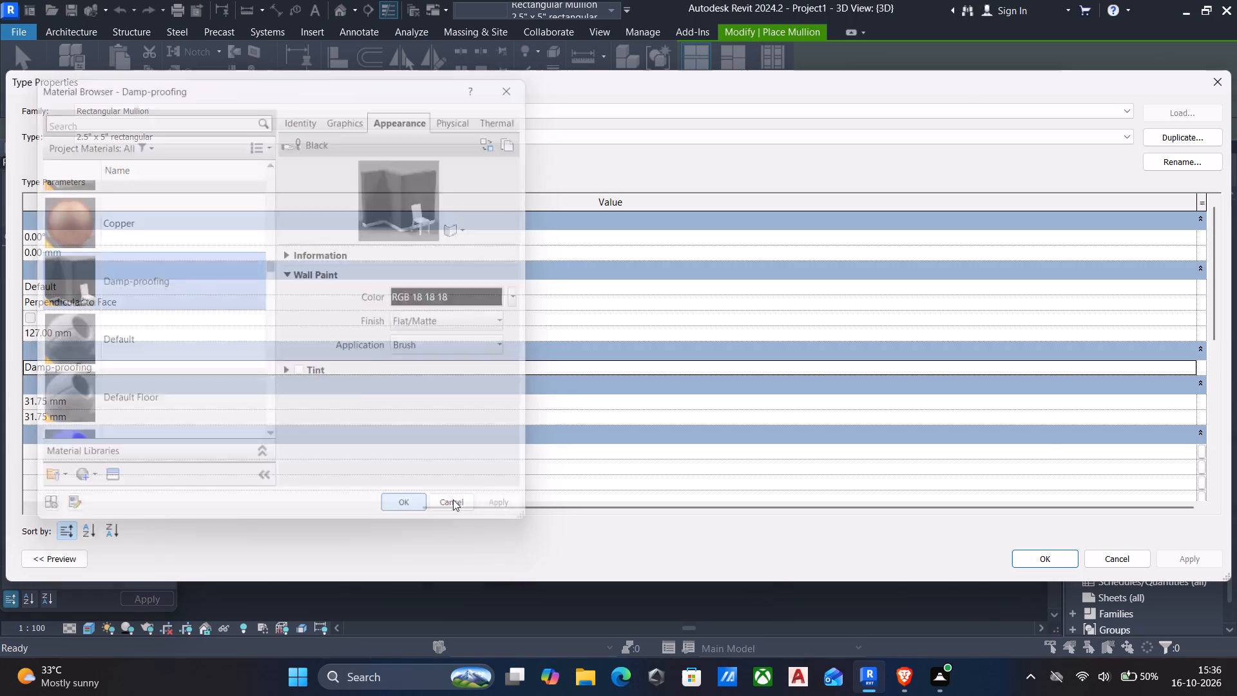
pyautogui.click(1194, 556)
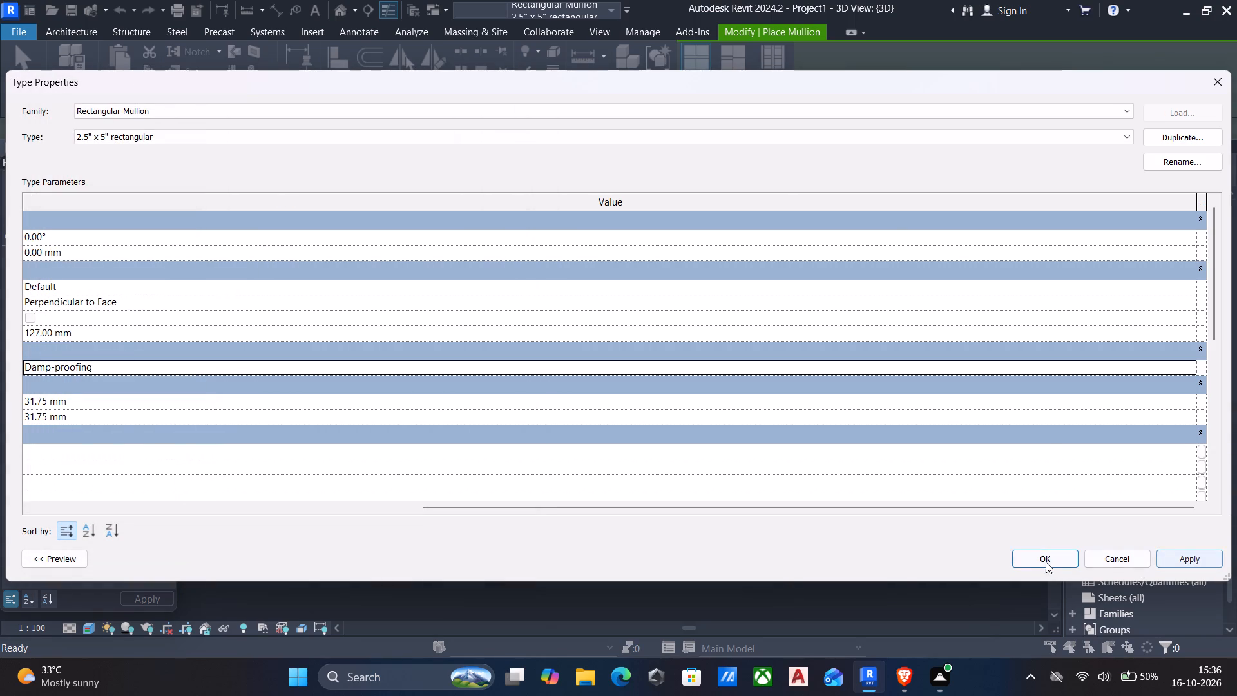
pyautogui.click(1042, 562)
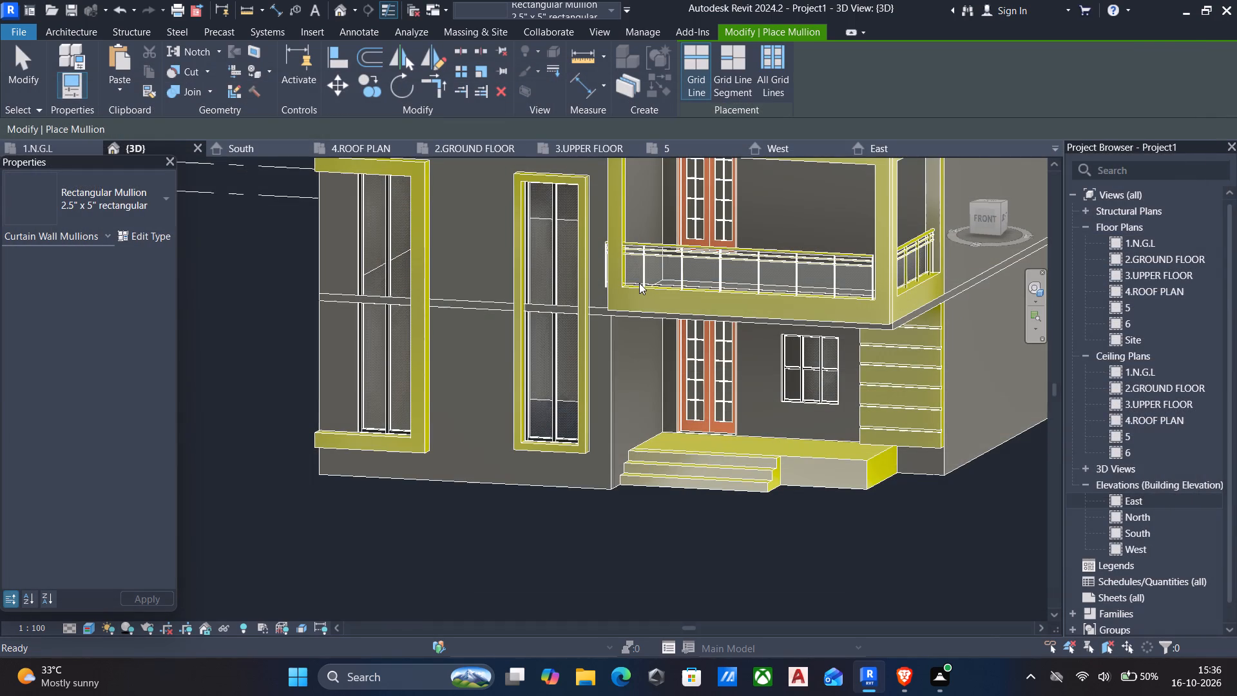
pyautogui.press('Escape')
# Examine the mullions of the tall front windows and the small ground-floor window on the front facade.
pyautogui.scroll(8, 551, 312)
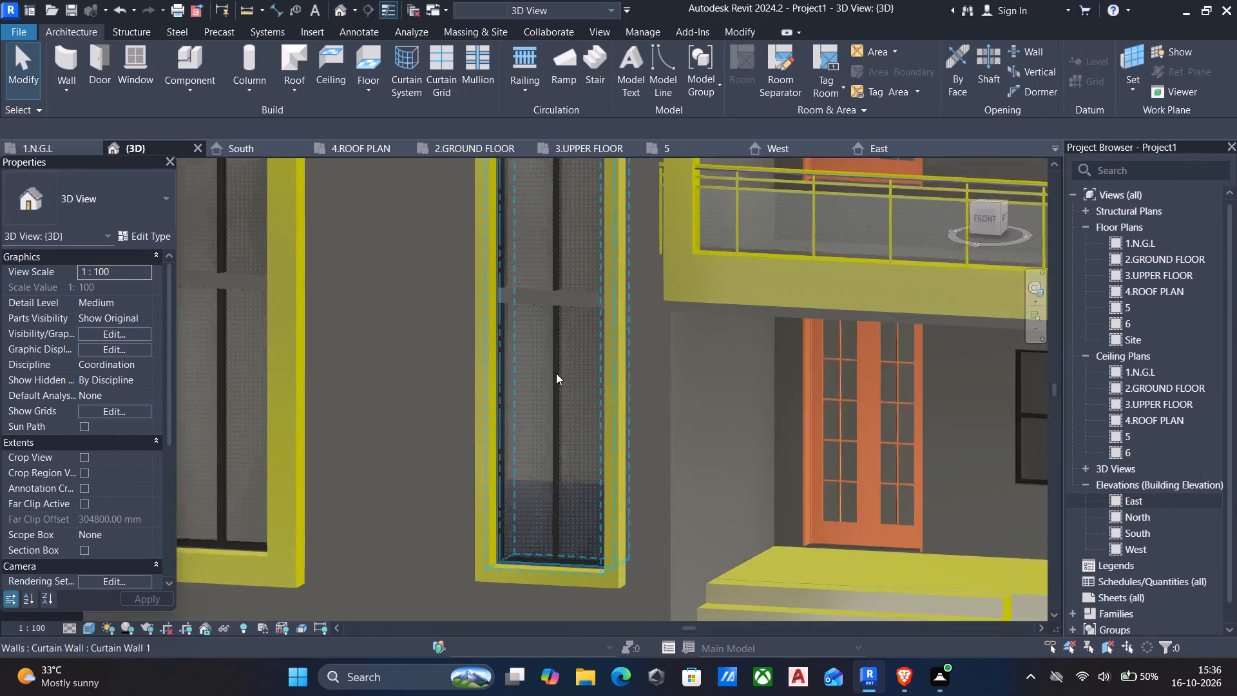
pyautogui.scroll(11, 581, 374)
pyautogui.scroll(-14, 617, 380)
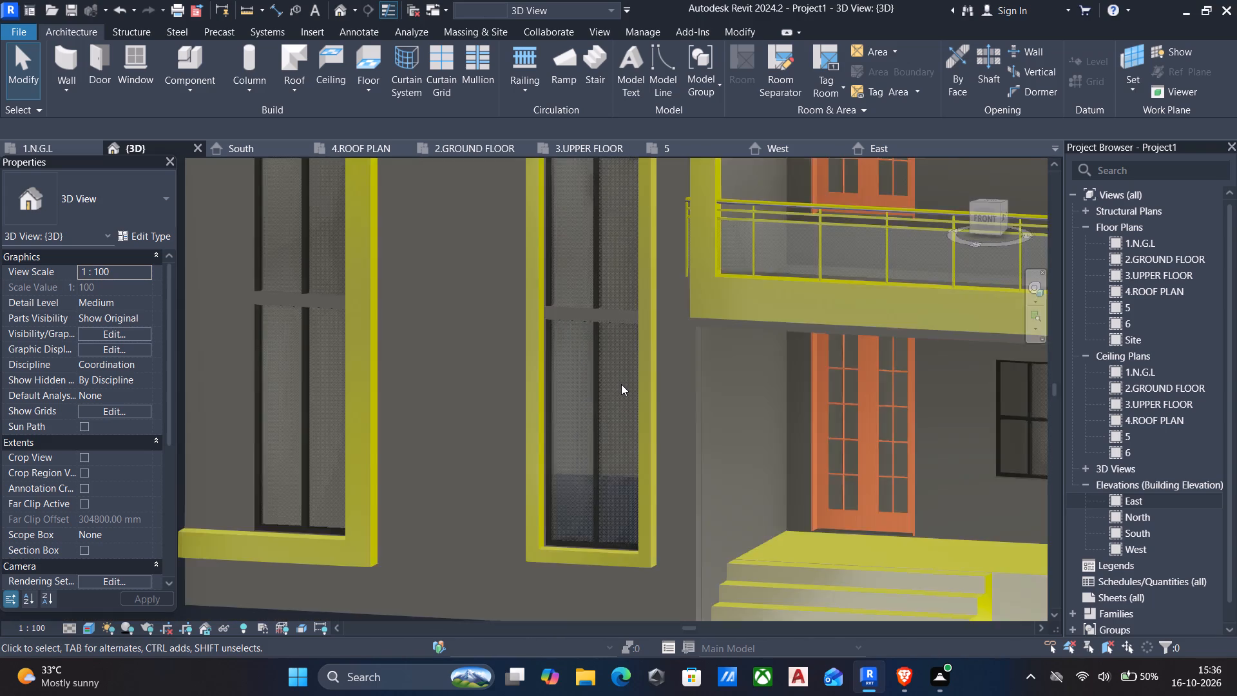
pyautogui.scroll(-7, 621, 384)
pyautogui.scroll(3, 801, 413)
pyautogui.moveTo(789, 412); pyautogui.dragTo(780, 447, button='middle')
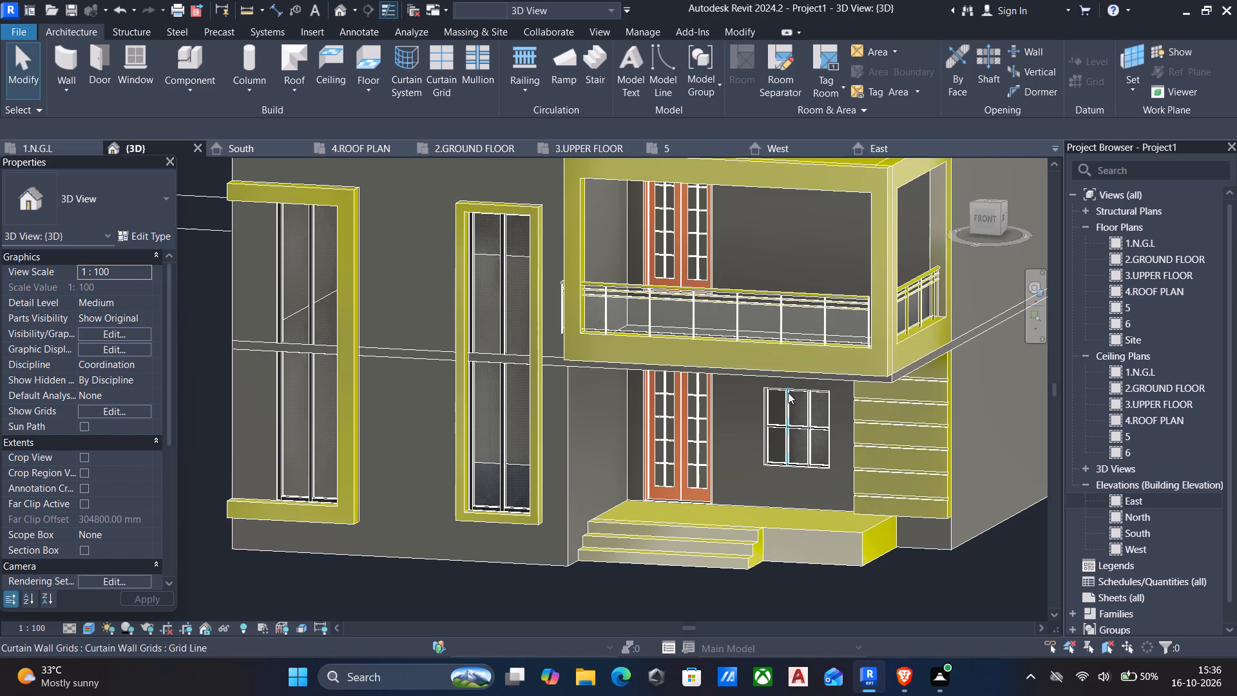
pyautogui.moveTo(452, 400); pyautogui.dragTo(692, 422, button='middle')
pyautogui.moveTo(686, 411); pyautogui.dragTo(564, 407, button='middle')
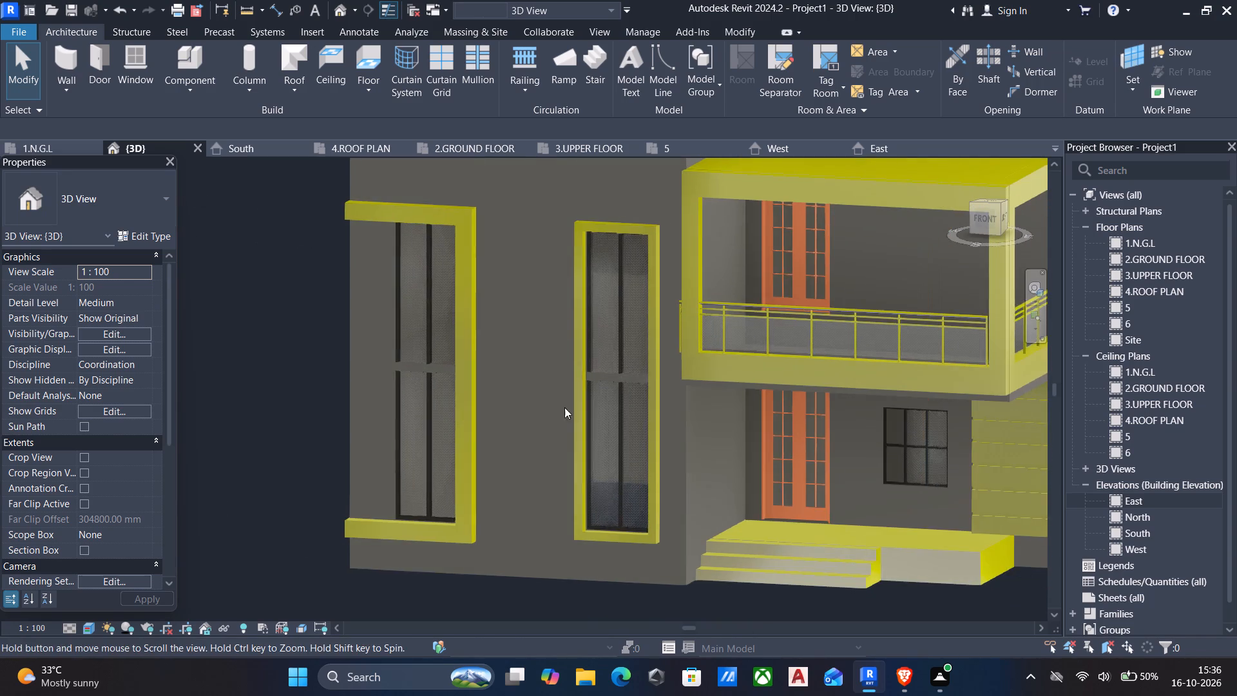
# Switch the 3D view to the Shaded visual style.
pyautogui.click(88, 627)
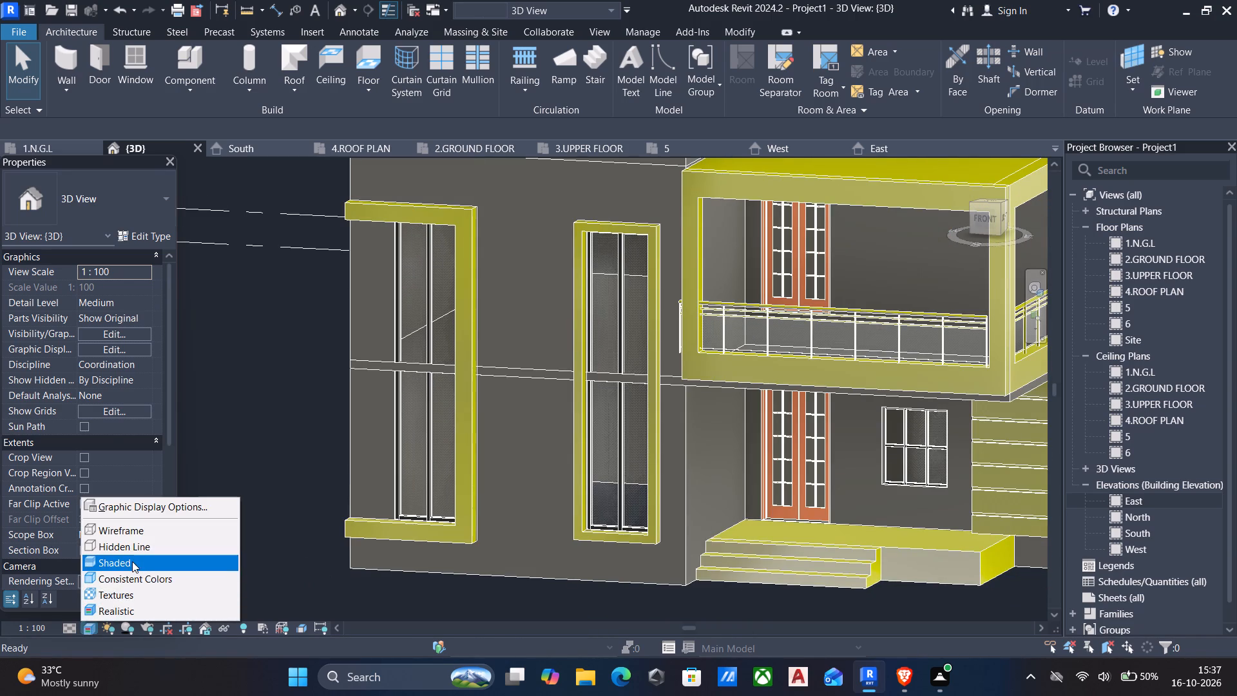
pyautogui.click(132, 561)
# Check the front facade in the South elevation and return to the 3D view.
pyautogui.scroll(-1, 888, 465)
pyautogui.moveTo(891, 449); pyautogui.dragTo(782, 436, button='middle')
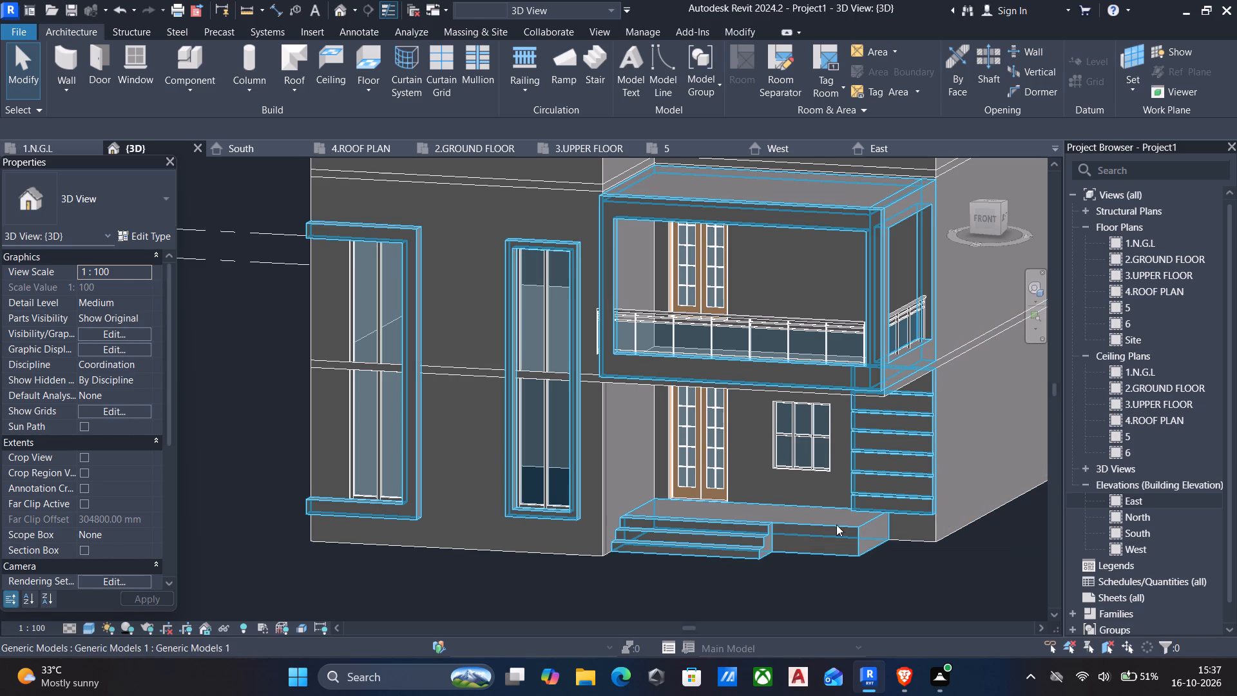
pyautogui.doubleClick(1148, 536)
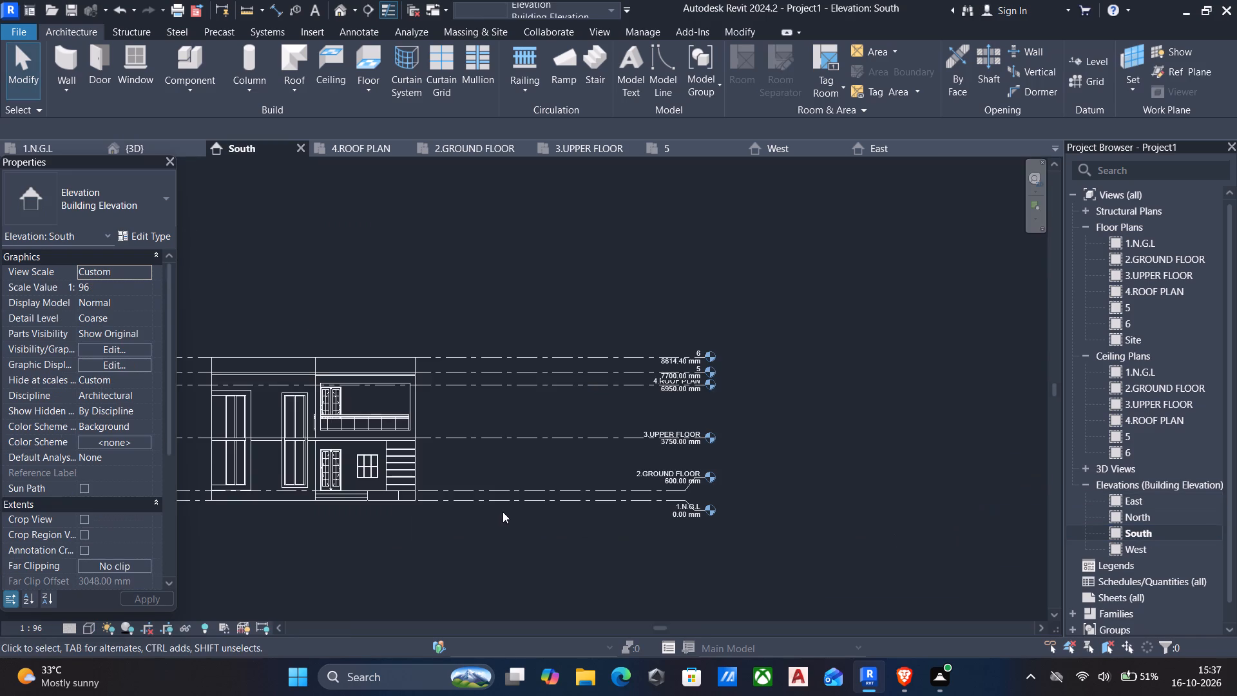
pyautogui.moveTo(494, 512); pyautogui.dragTo(795, 468, button='middle')
pyautogui.scroll(4, 684, 478)
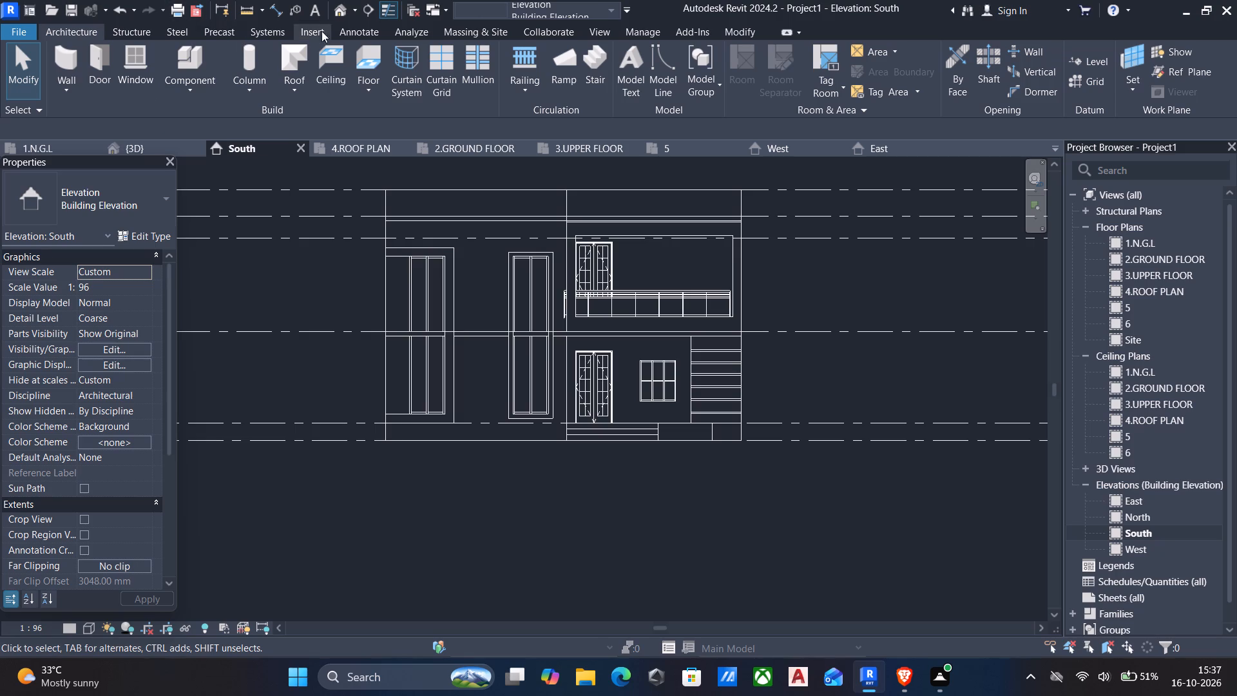
pyautogui.click(345, 12)
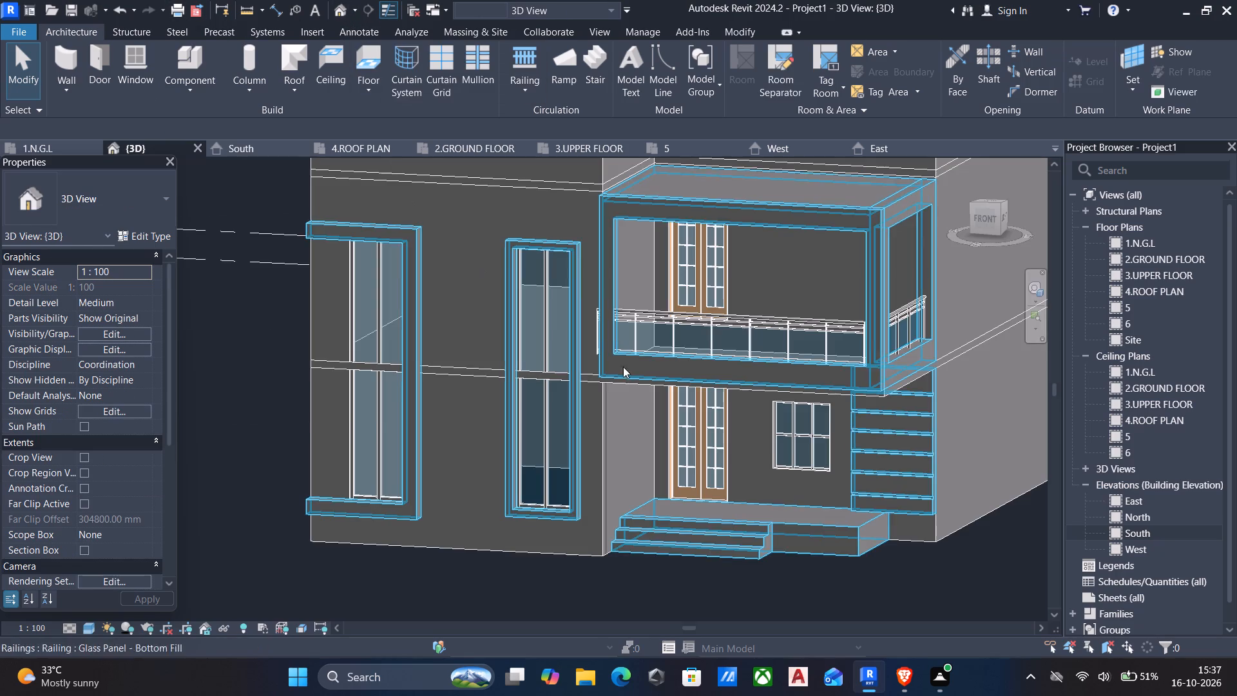
# Open the generic model containing the facade frames and entrance steps for in-place editing.
pyautogui.moveTo(626, 383); pyautogui.dragTo(651, 231, button='middle')
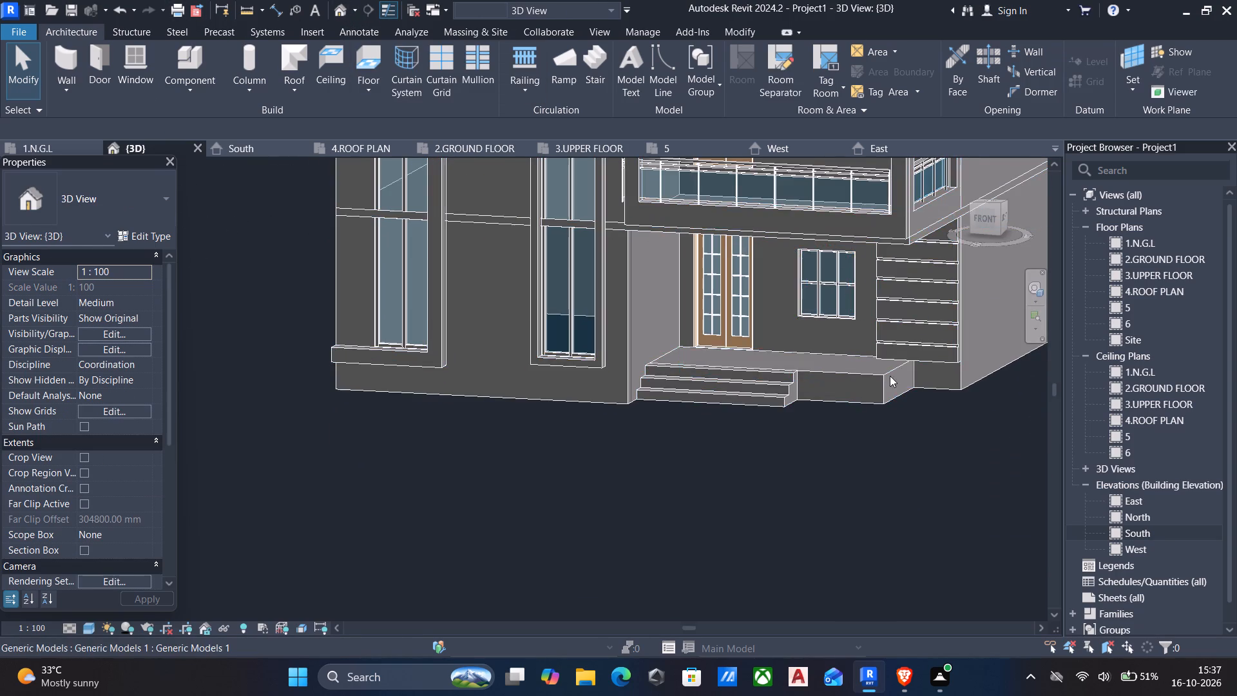
pyautogui.moveTo(887, 376); pyautogui.dragTo(669, 369, button='middle')
pyautogui.click(655, 365)
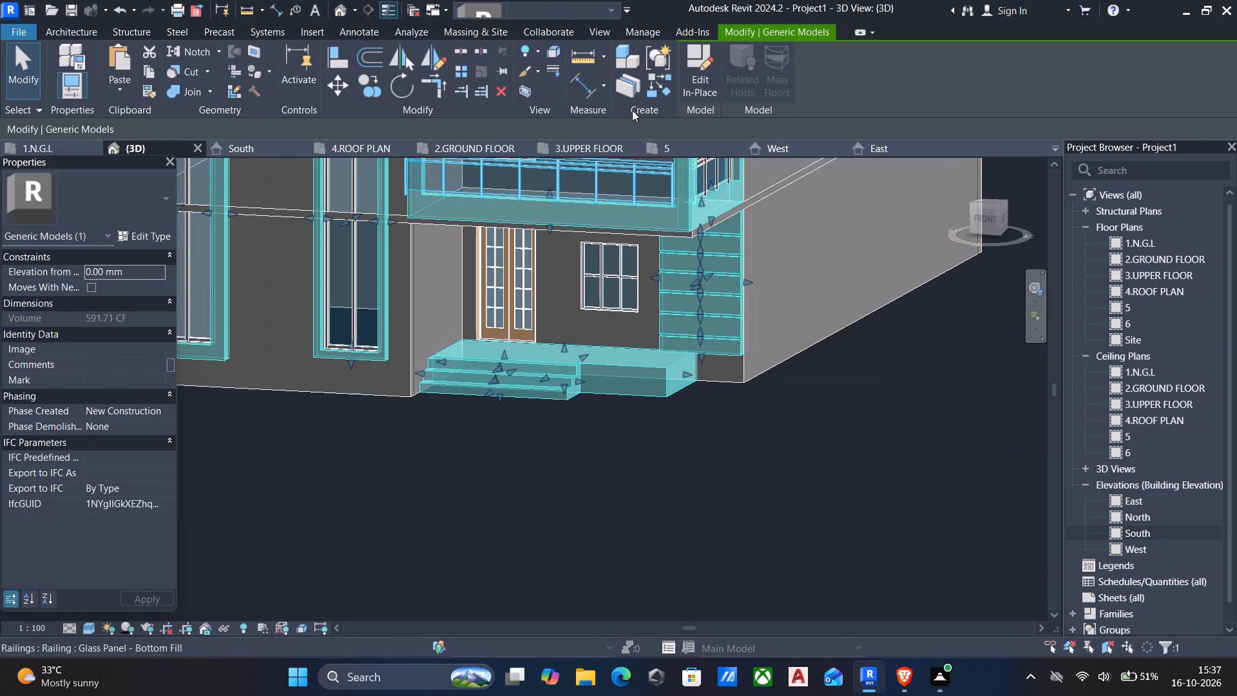
pyautogui.click(700, 59)
pyautogui.click(59, 19)
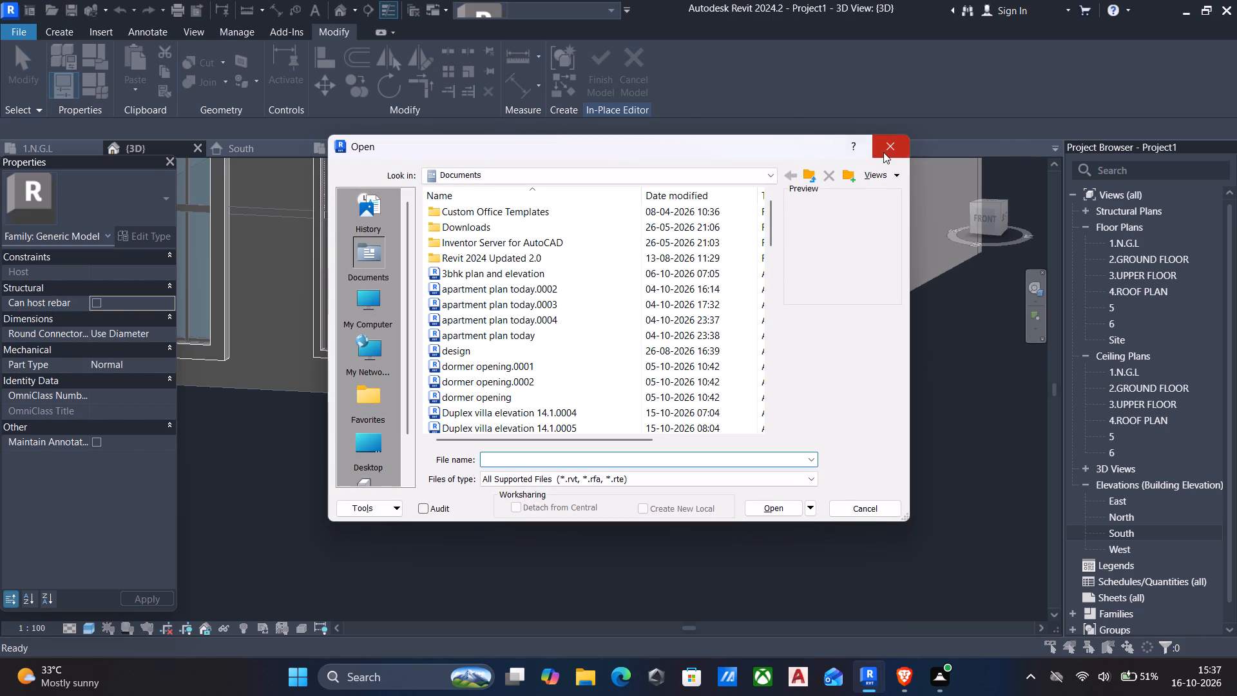
pyautogui.click(884, 152)
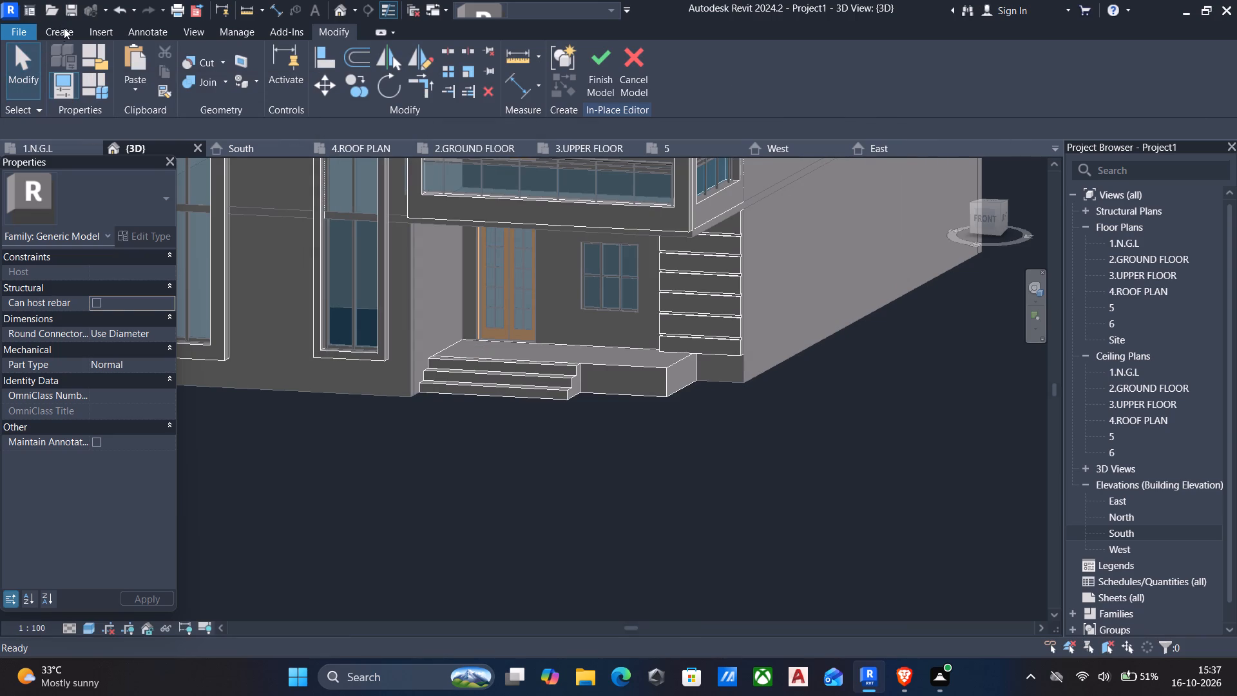
# Start a solid extrusion in the in-place model with the outer face of the side wall beside the entrance as work plane.
pyautogui.click(64, 28)
pyautogui.click(133, 44)
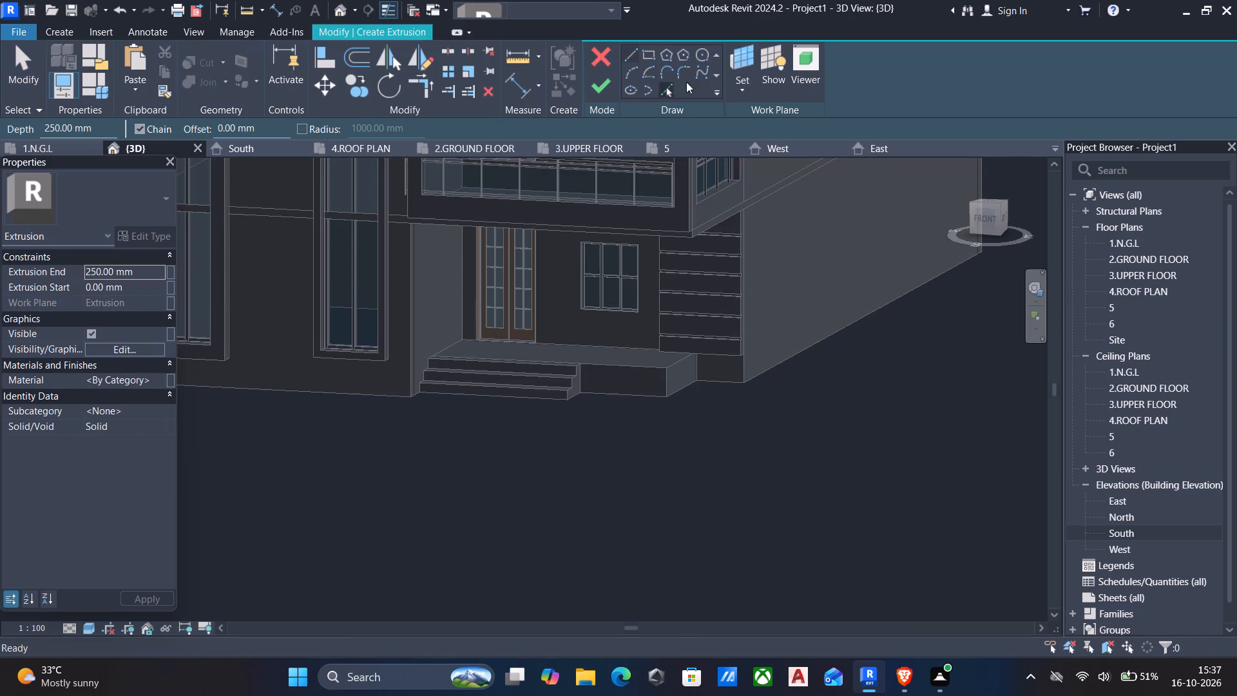
pyautogui.click(751, 92)
pyautogui.click(792, 144)
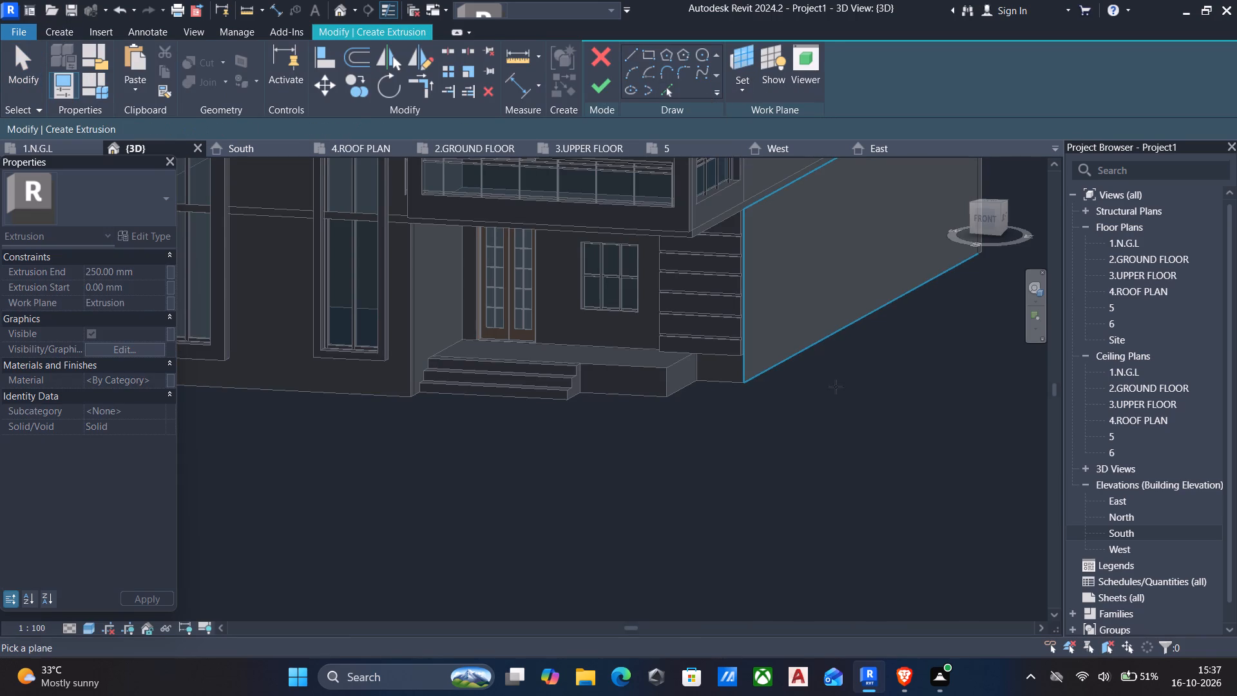
pyautogui.click(791, 360)
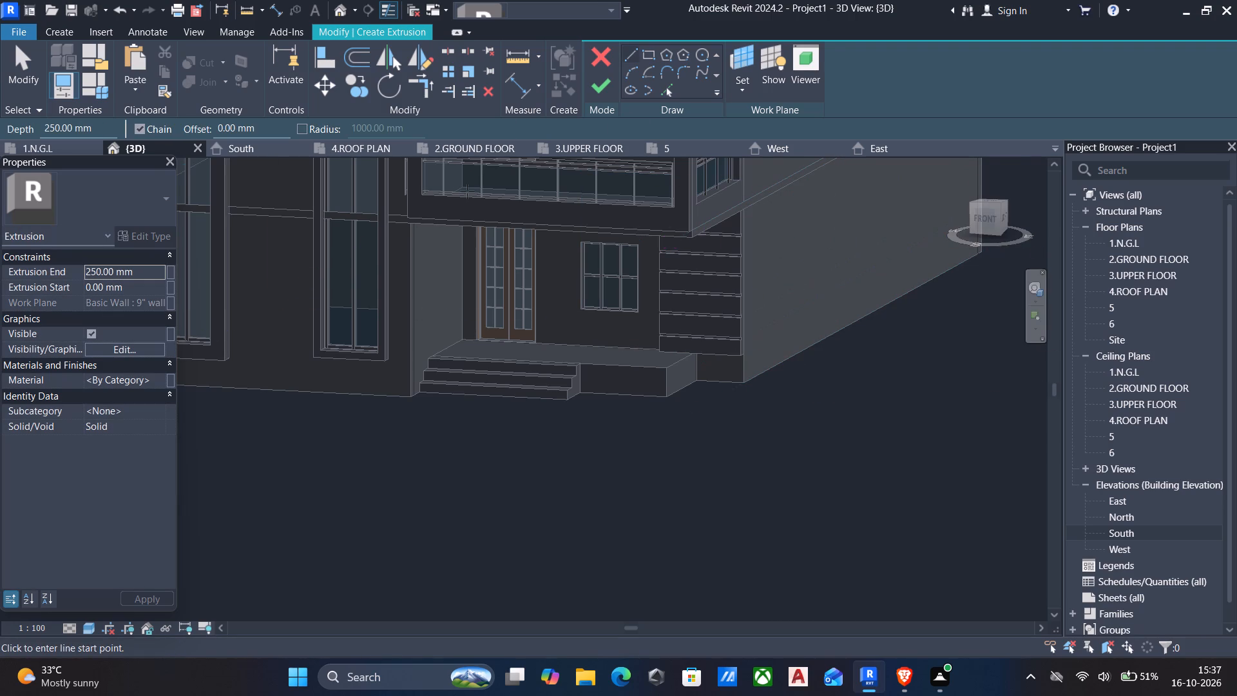
# Sketch a rectangle 600 mm high along the full length of the side wall's base.
pyautogui.click(646, 48)
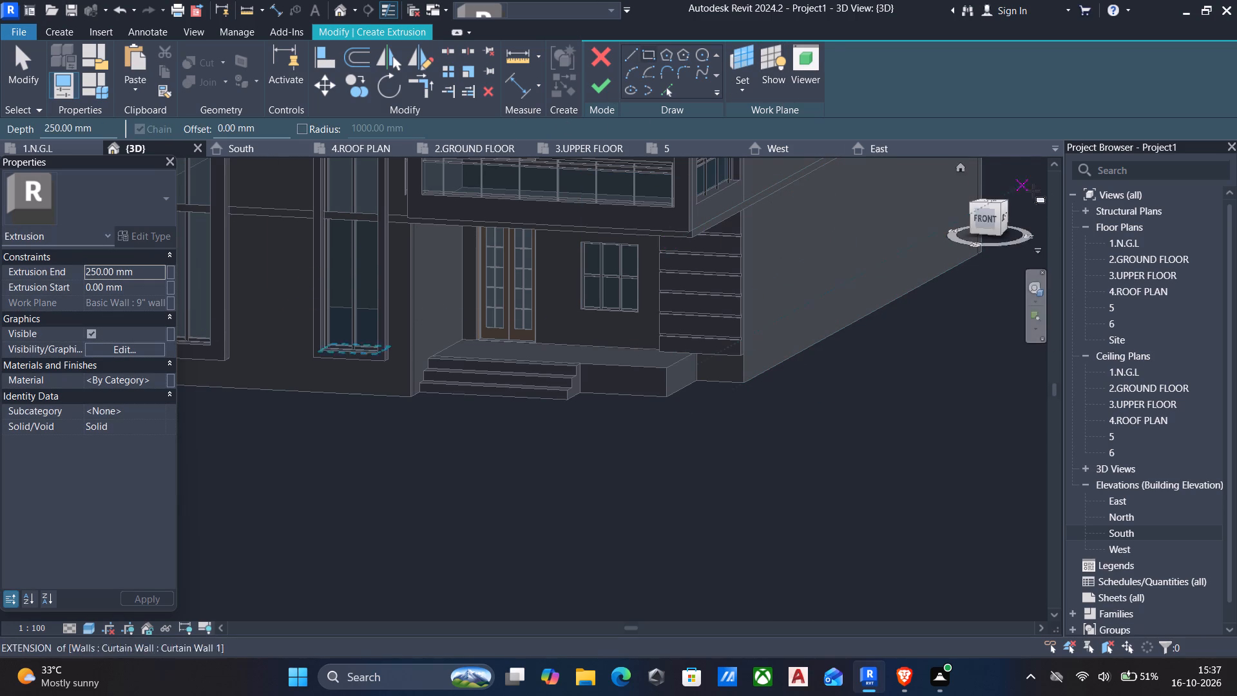
pyautogui.click(1003, 217)
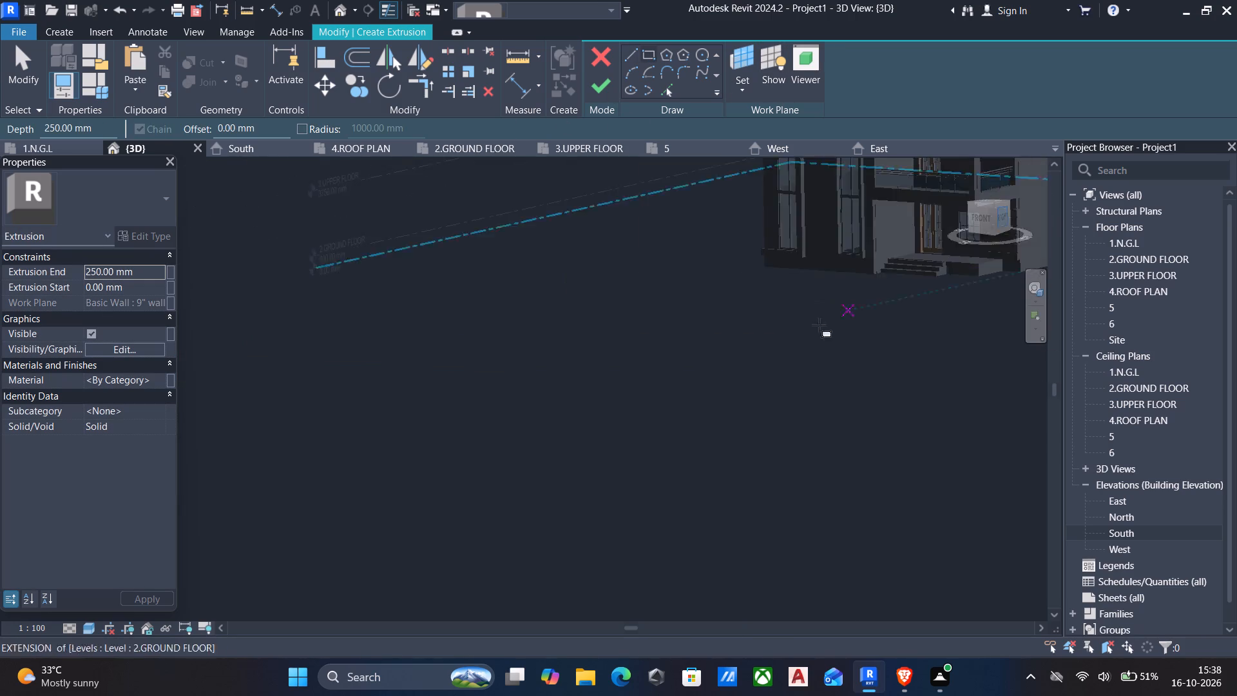
pyautogui.scroll(12, 628, 433)
pyautogui.scroll(3, 873, 425)
pyautogui.click(770, 409)
pyautogui.moveTo(630, 389); pyautogui.dragTo(686, 374, button='middle')
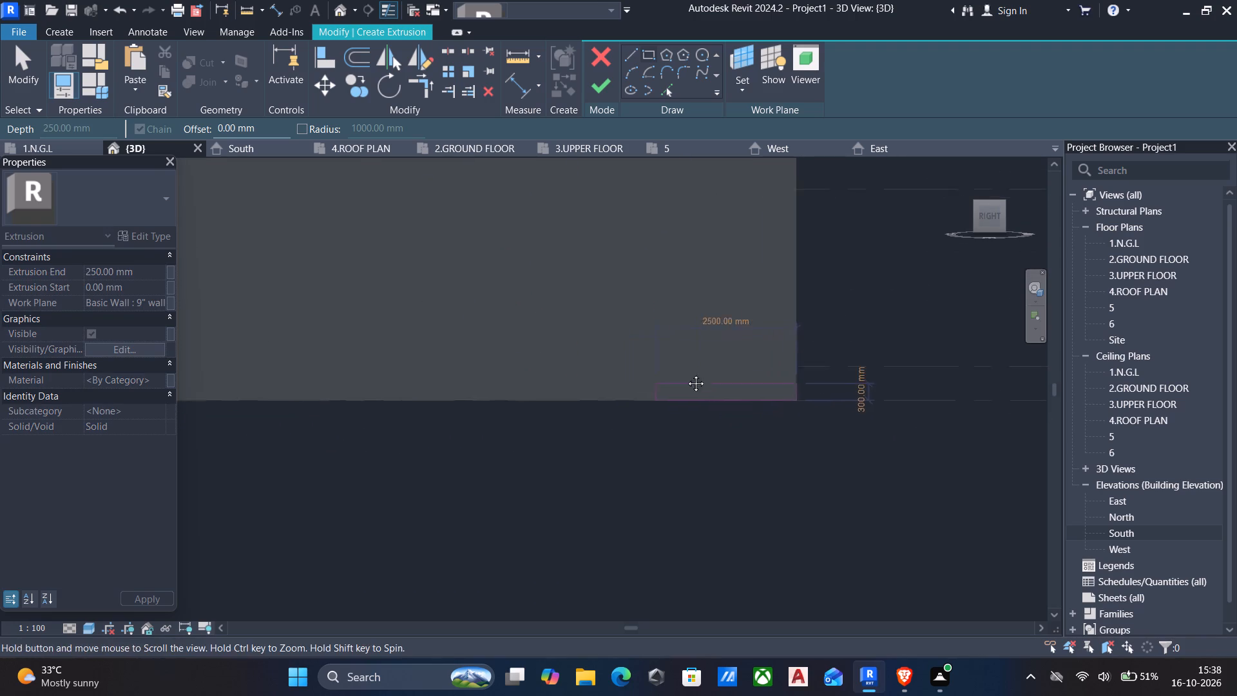
pyautogui.moveTo(686, 374); pyautogui.dragTo(743, 357, button='middle')
pyautogui.scroll(-3, 743, 357)
pyautogui.scroll(-2, 585, 388)
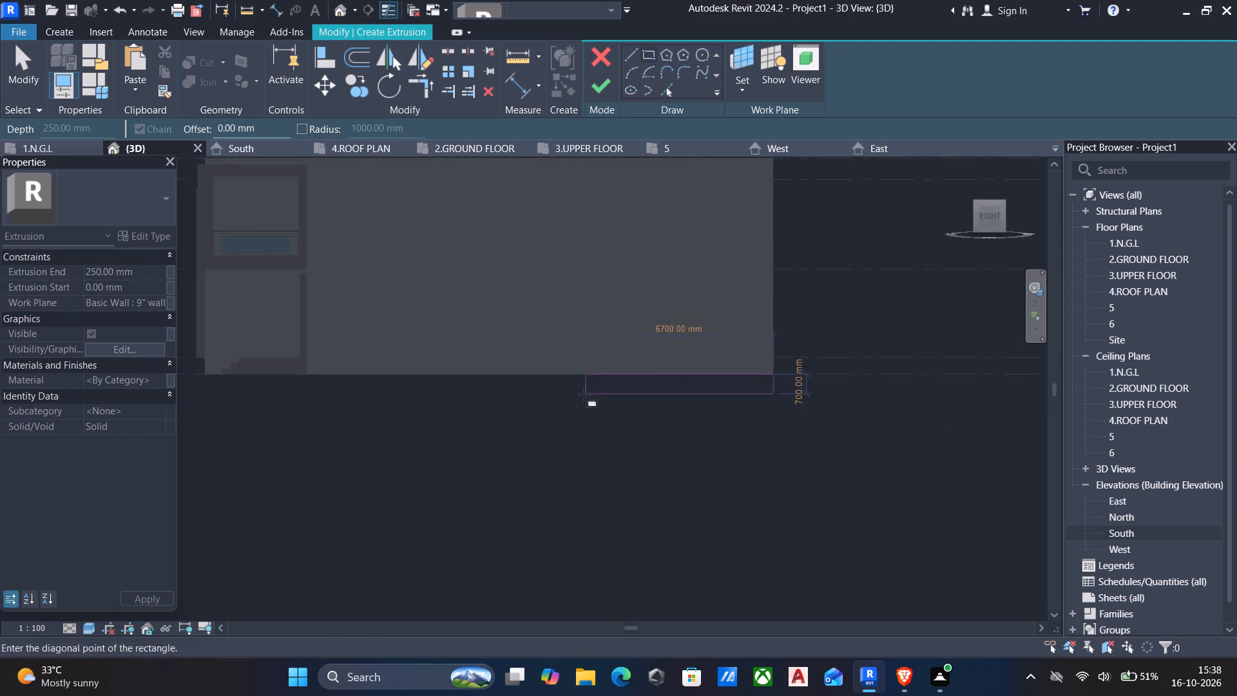
pyautogui.moveTo(584, 394); pyautogui.dragTo(778, 373, button='middle')
pyautogui.scroll(3, 606, 367)
pyautogui.scroll(4, 494, 346)
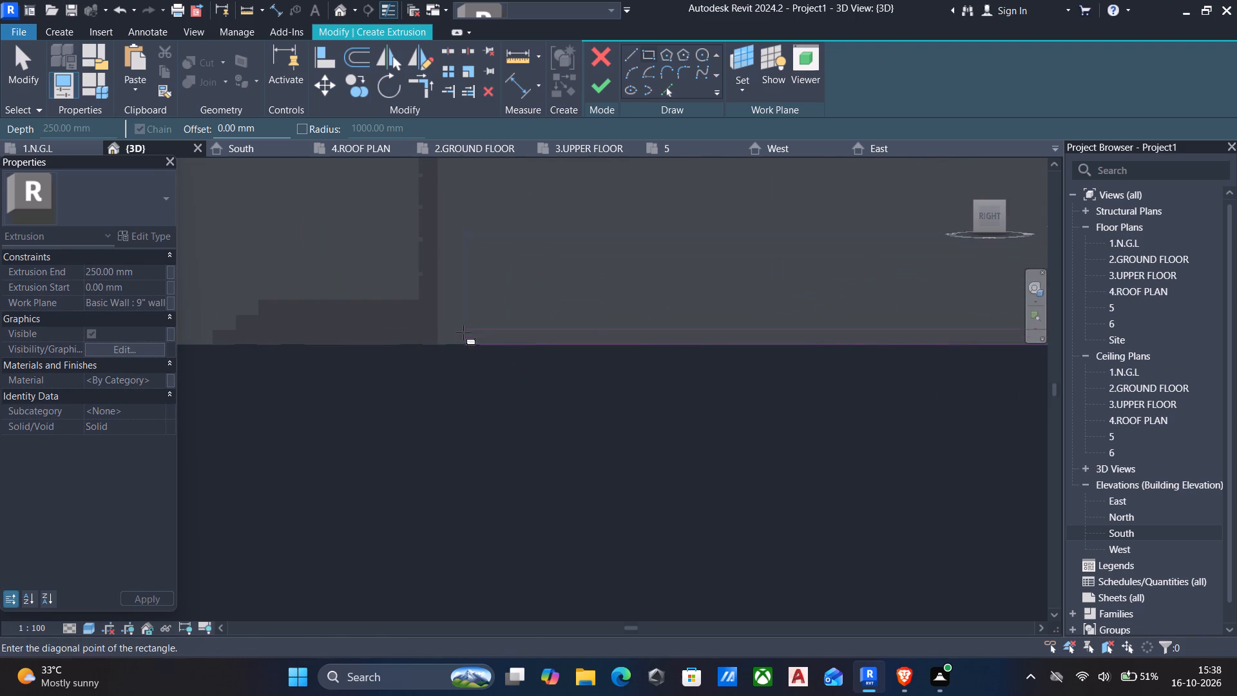
pyautogui.click(435, 304)
pyautogui.scroll(-2, 448, 322)
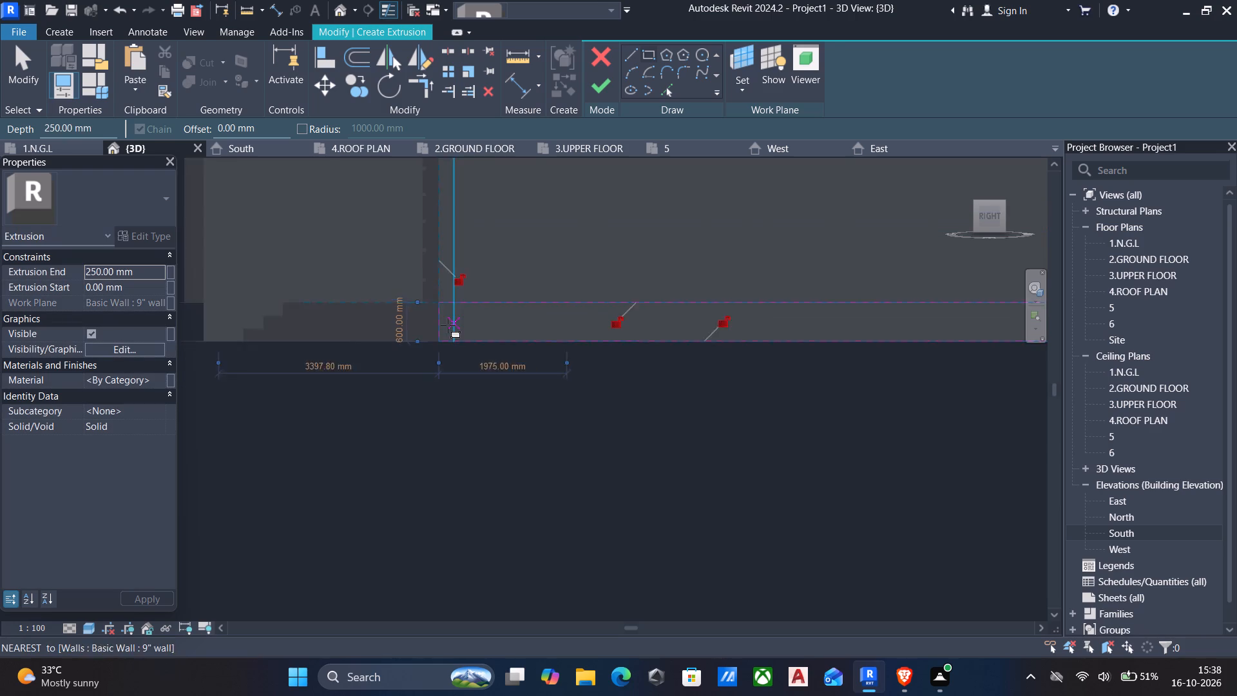
pyautogui.scroll(-2, 448, 325)
pyautogui.press('Escape')
# Set the side wall plinth's extrusion end to 0.5 inch (12.7 mm) and finish the extrusion.
pyautogui.scroll(-4, 463, 347)
pyautogui.keyDown('shift'); pyautogui.moveTo(528, 398); pyautogui.dragTo(698, 472, button='middle'); pyautogui.keyUp('shift')
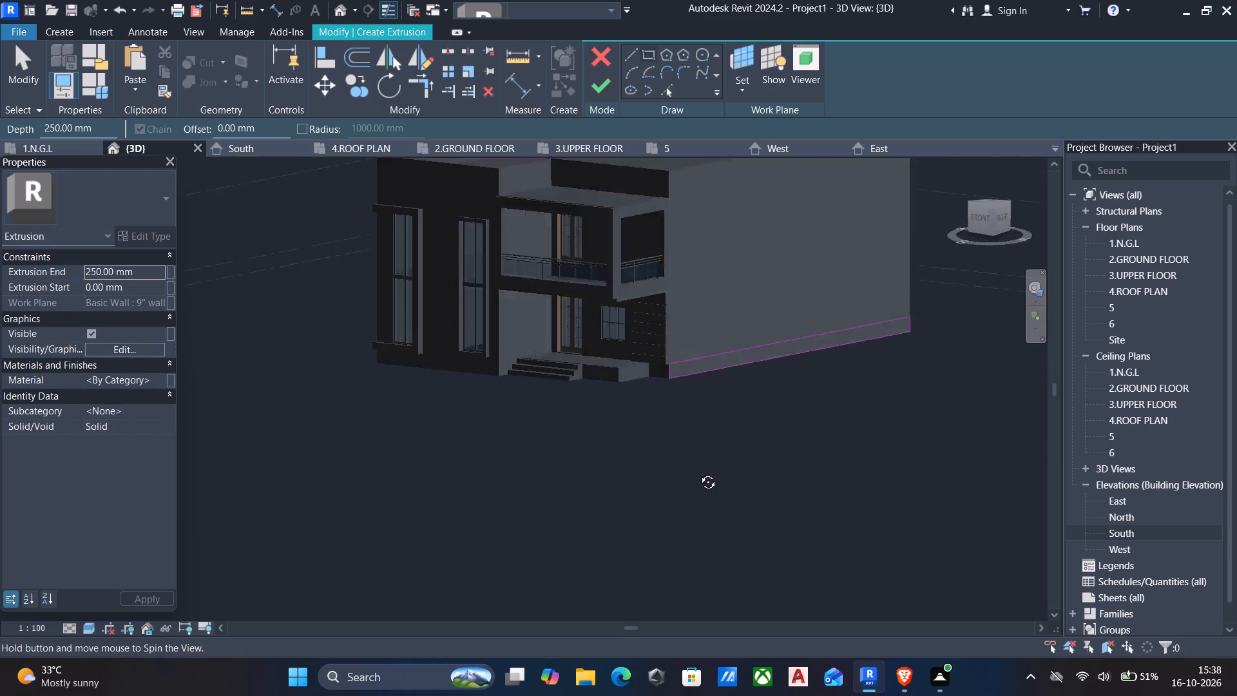
pyautogui.keyDown('shift'); pyautogui.moveTo(698, 472); pyautogui.dragTo(696, 474, button='middle'); pyautogui.keyUp('shift')
pyautogui.scroll(4, 687, 407)
pyautogui.scroll(5, 753, 391)
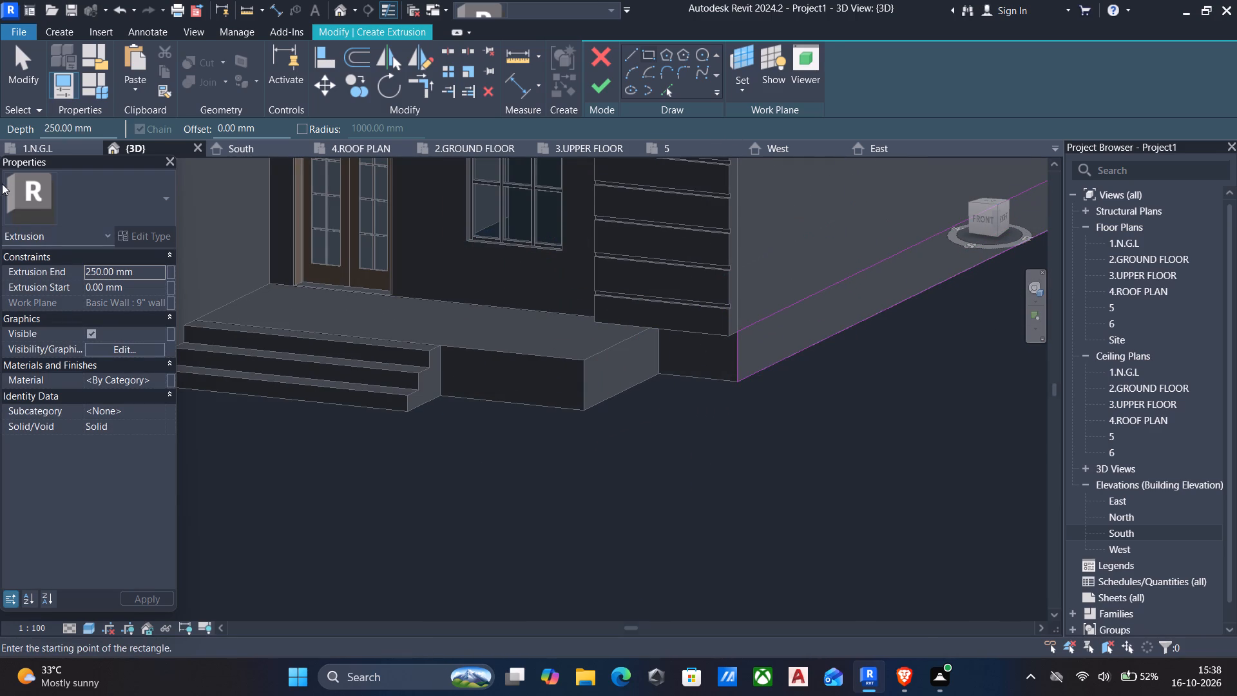
pyautogui.click(154, 270)
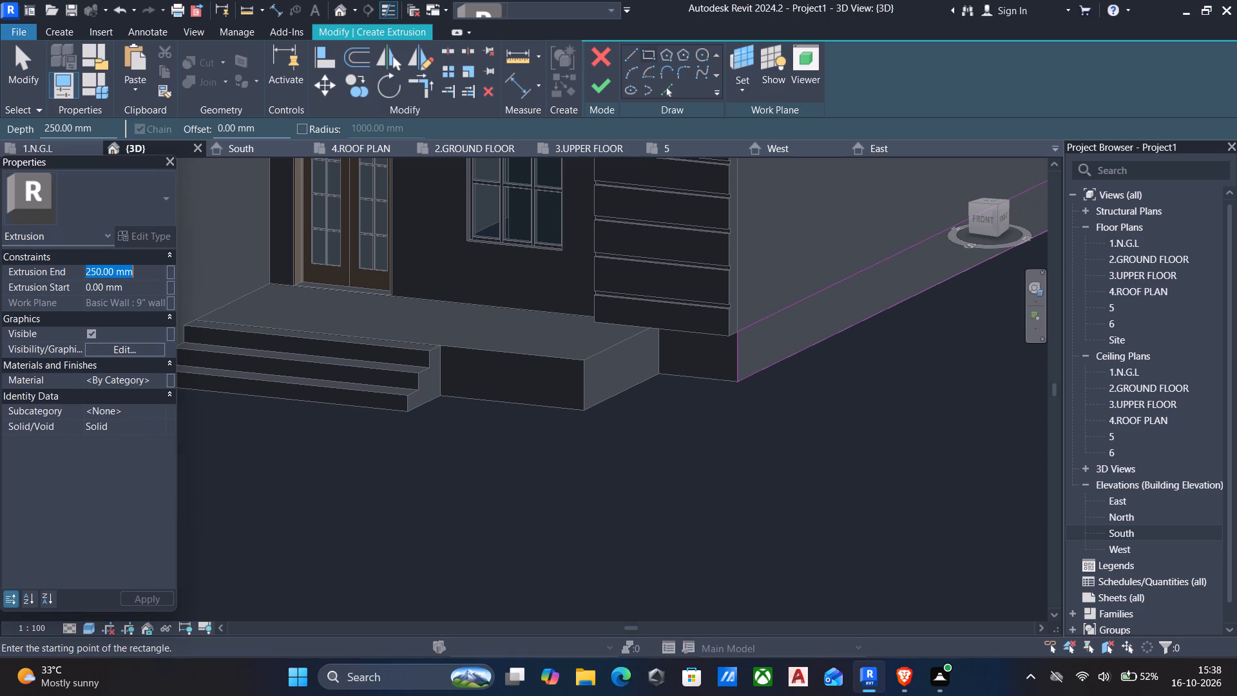
pyautogui.press('1')
pyautogui.press('BackSpace')
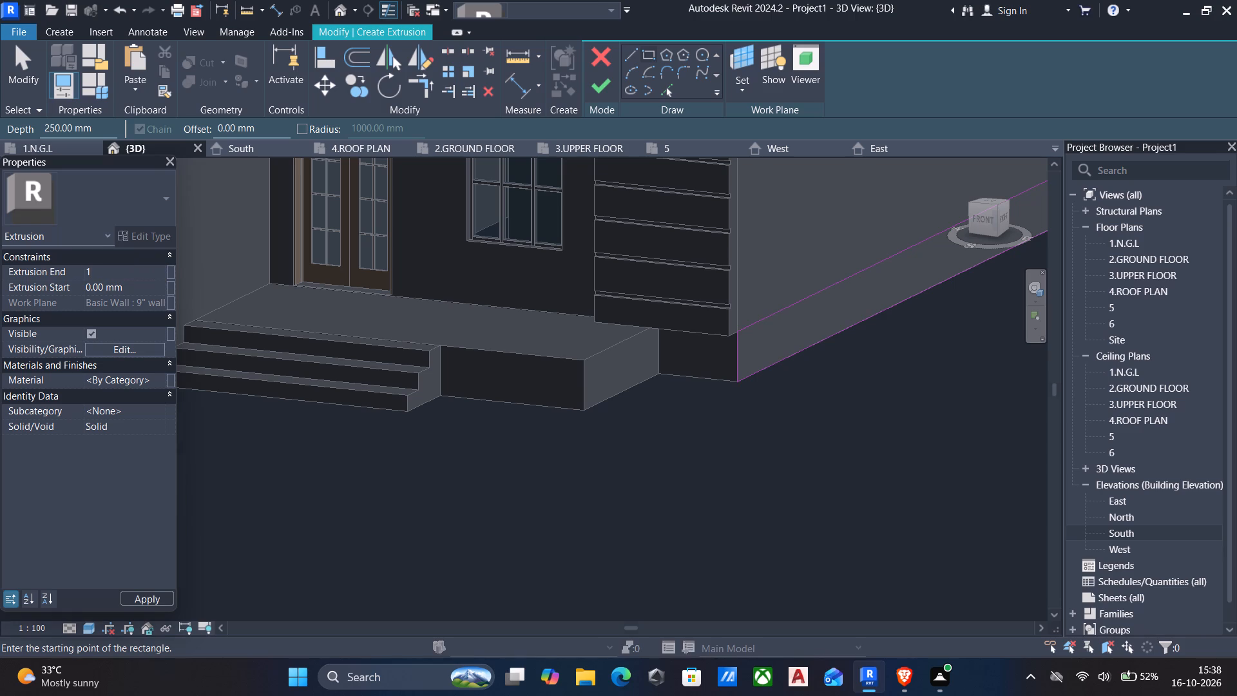
pyautogui.write('0.')
pyautogui.write('5"')
pyautogui.press('Return')
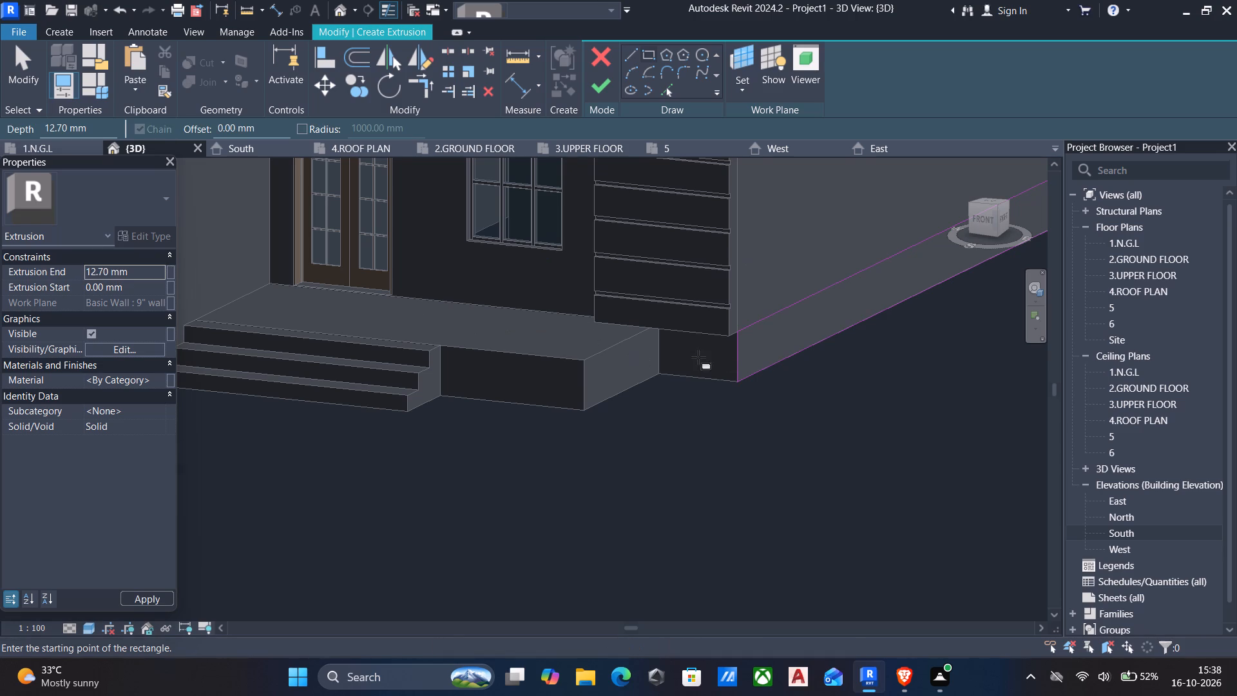
pyautogui.click(593, 86)
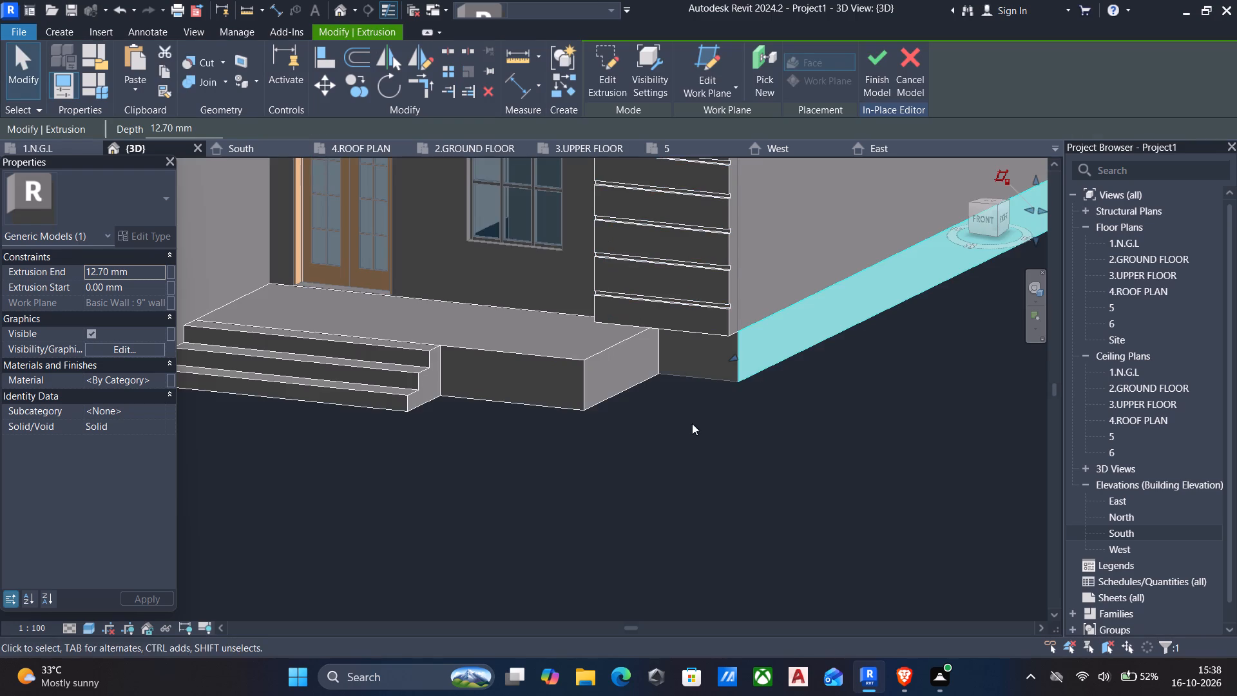
# Create a 12.7 mm thick plinth extrusion, about 1010 by 600 mm, on the front wall face between the entrance platform and the corner.
pyautogui.scroll(4, 704, 374)
pyautogui.click(46, 26)
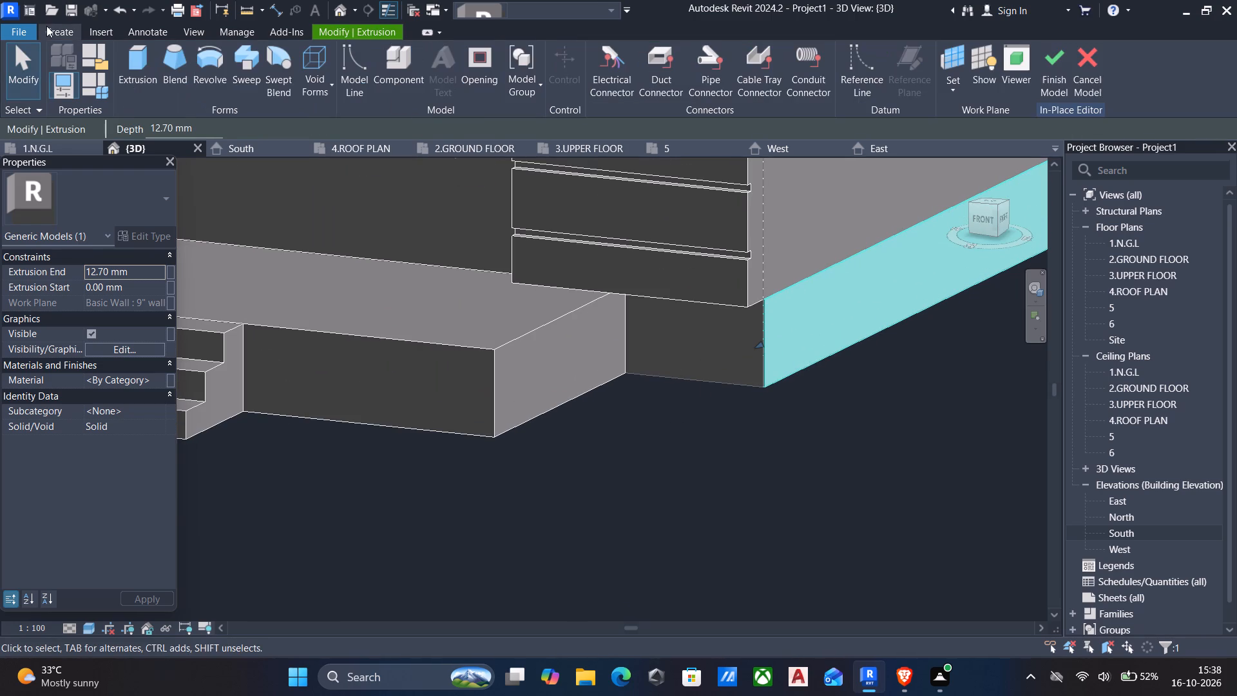
pyautogui.click(135, 67)
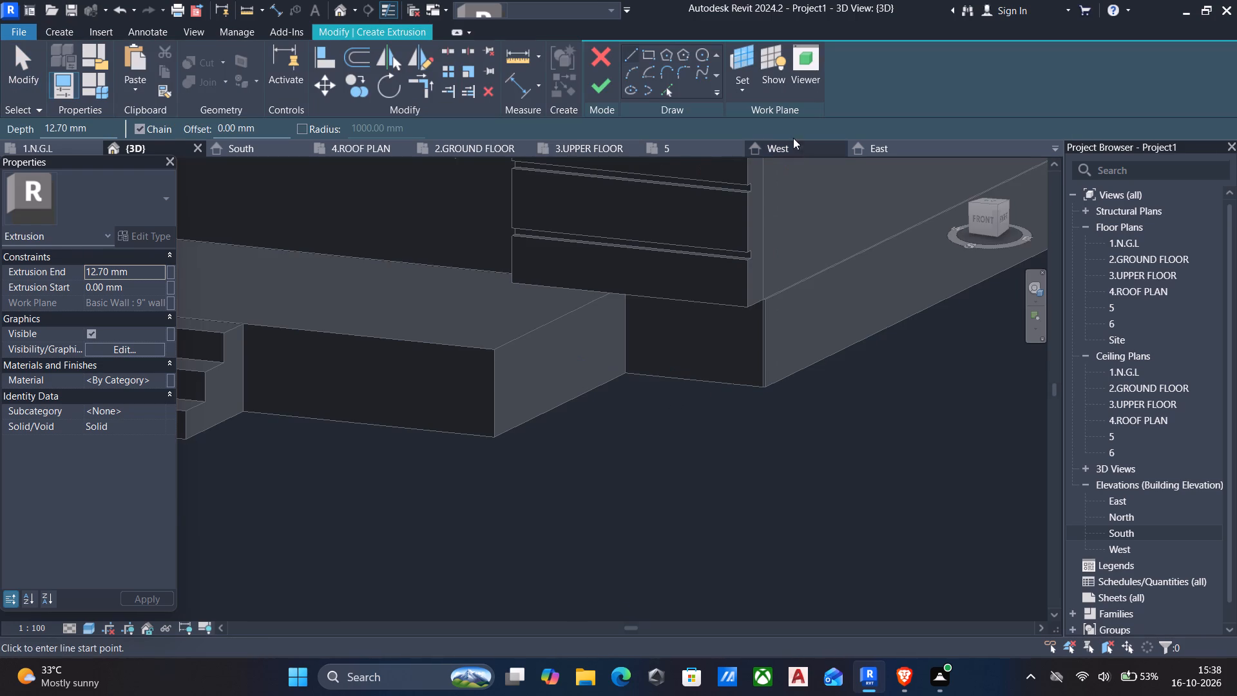
pyautogui.moveTo(731, 97); pyautogui.dragTo(742, 97)
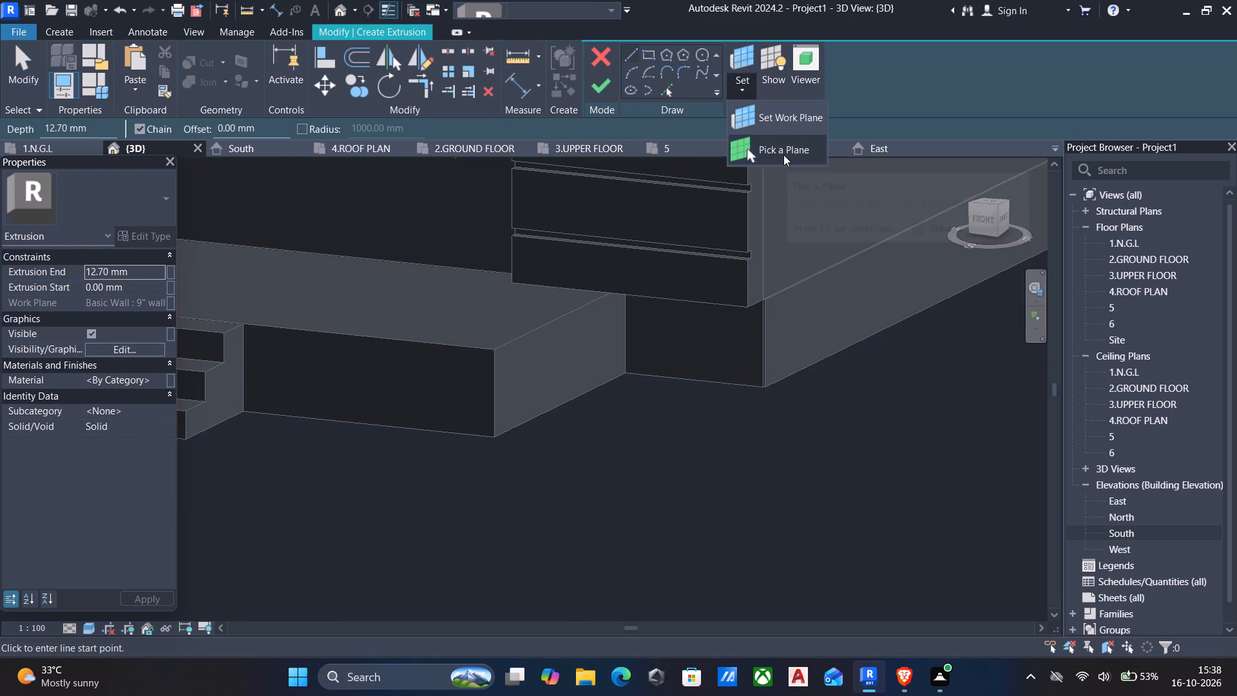
pyautogui.click(775, 155)
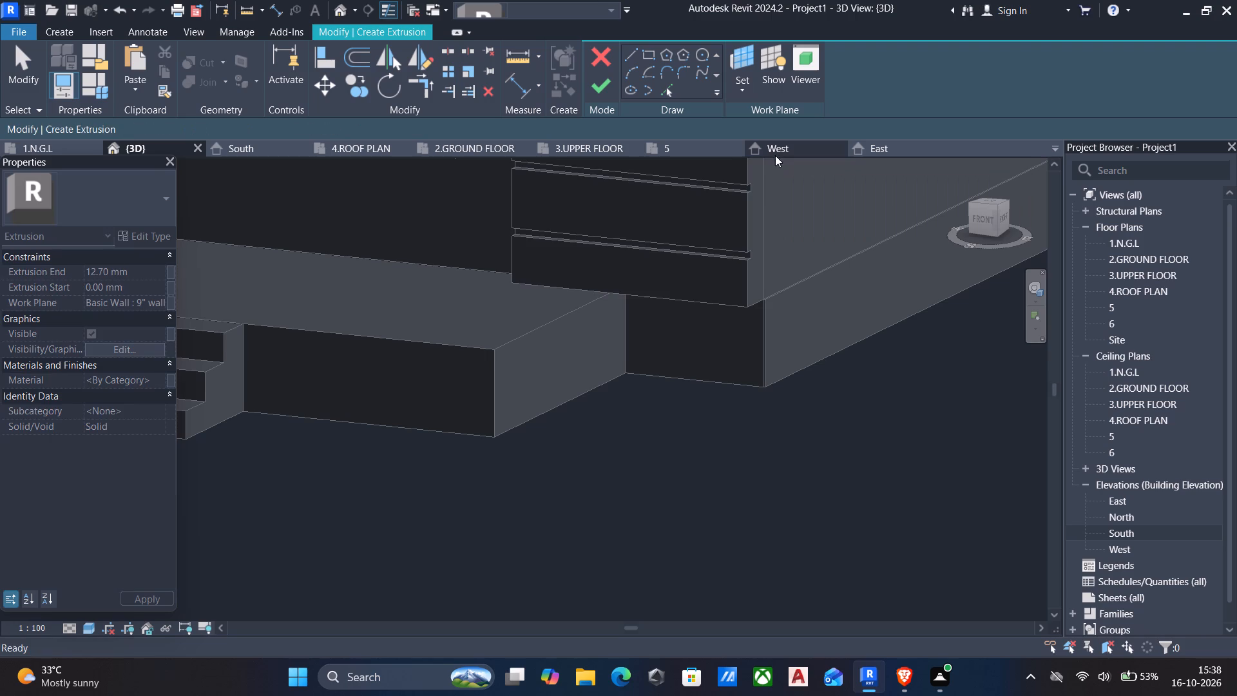
pyautogui.scroll(-3, 740, 381)
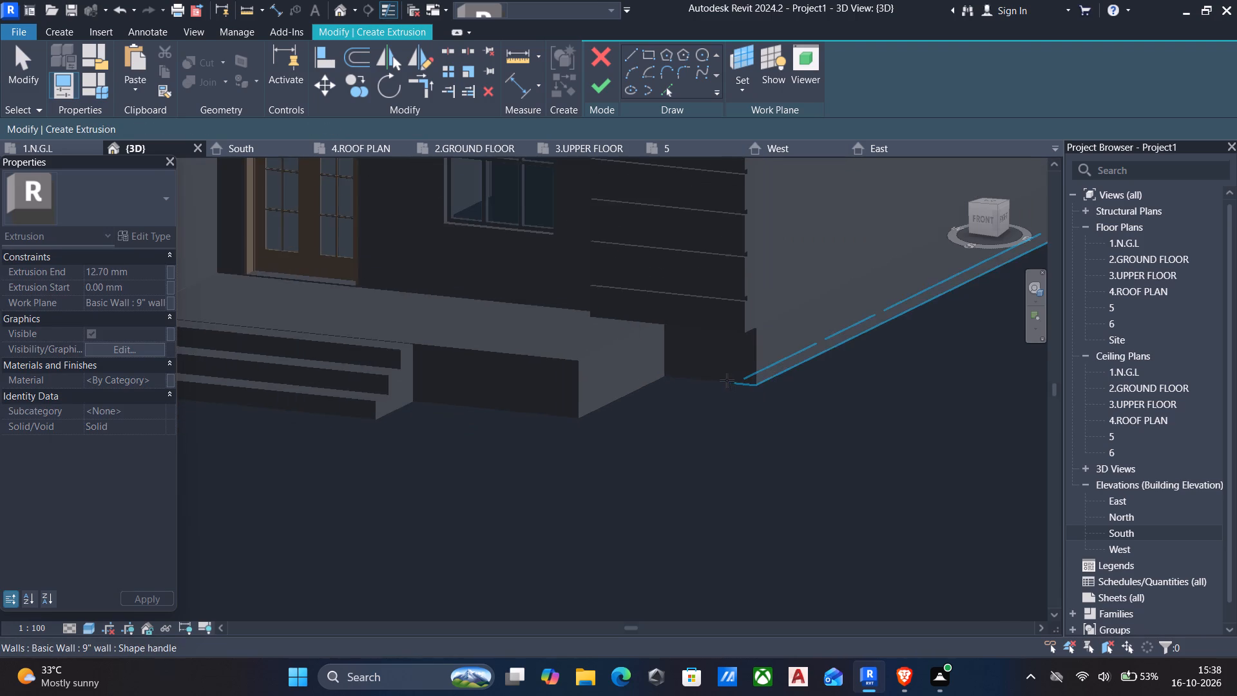
pyautogui.click(726, 380)
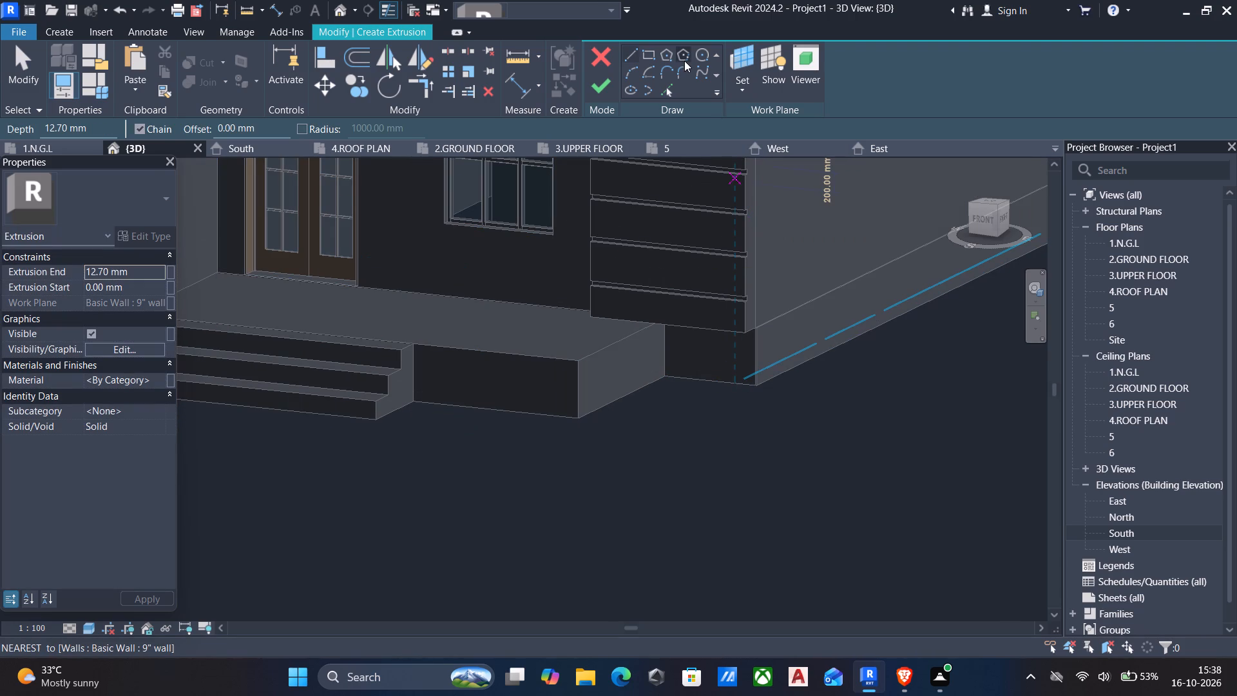
pyautogui.click(646, 54)
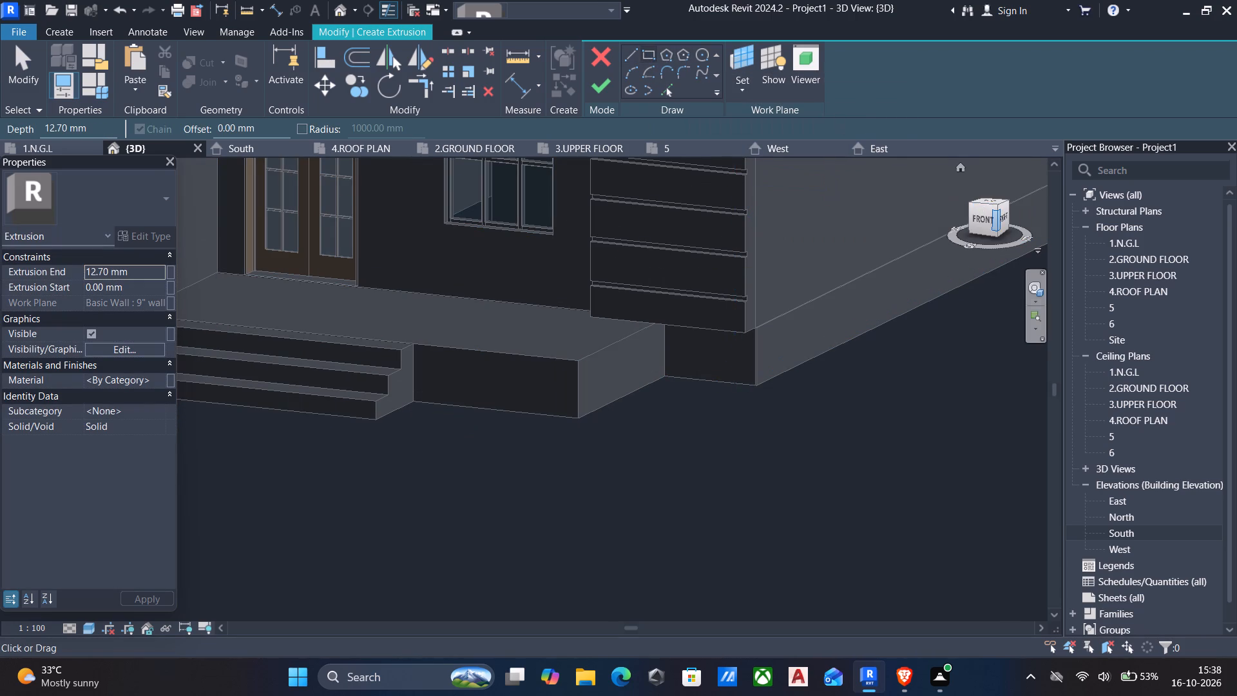
pyautogui.click(983, 218)
pyautogui.scroll(4, 689, 343)
pyautogui.scroll(3, 564, 377)
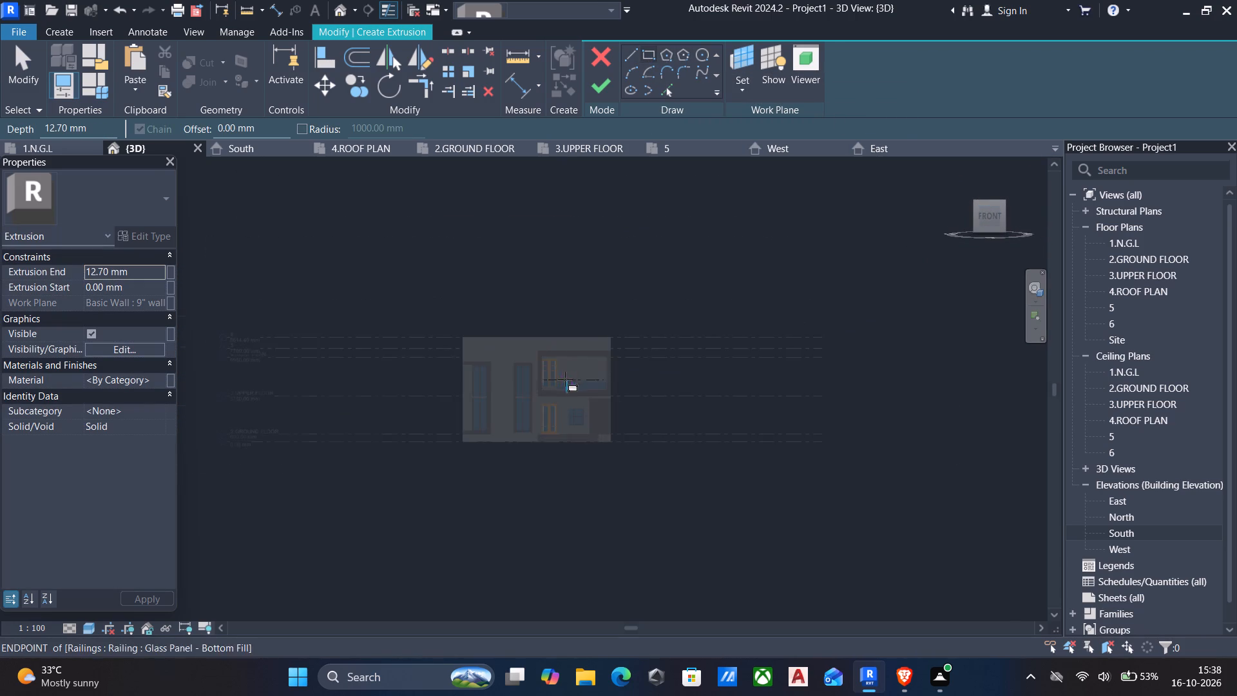
pyautogui.scroll(1, 565, 379)
pyautogui.scroll(14, 606, 528)
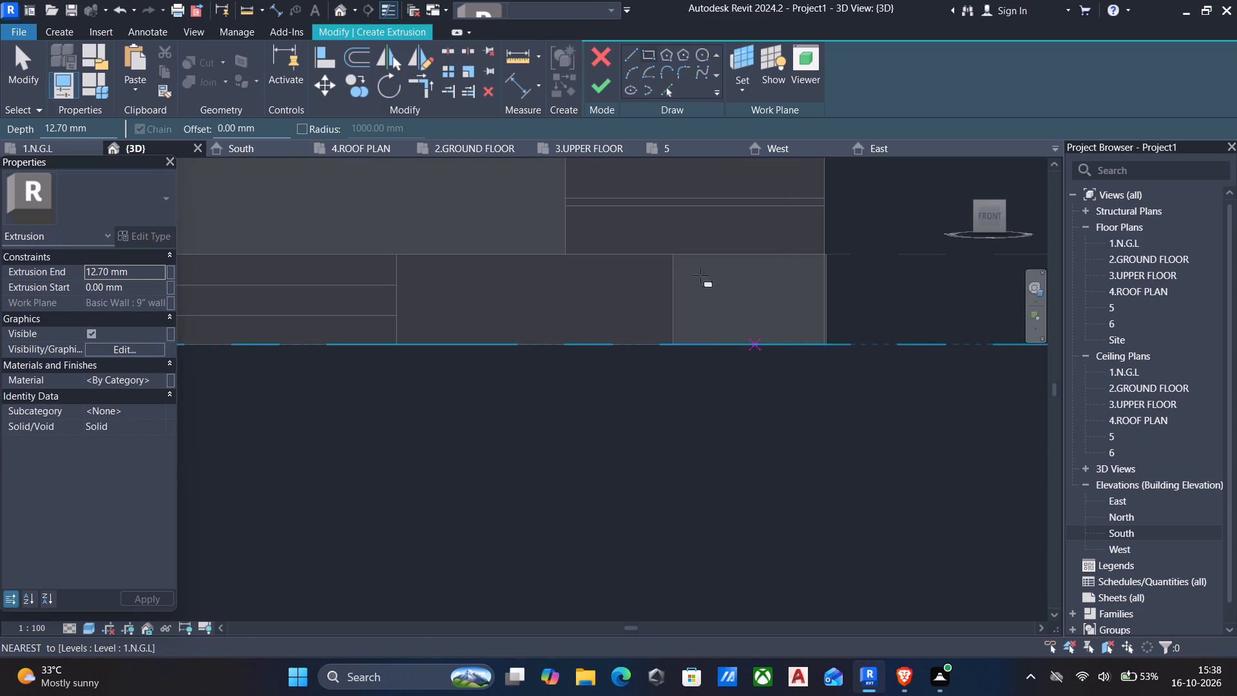
pyautogui.click(673, 255)
pyautogui.click(823, 349)
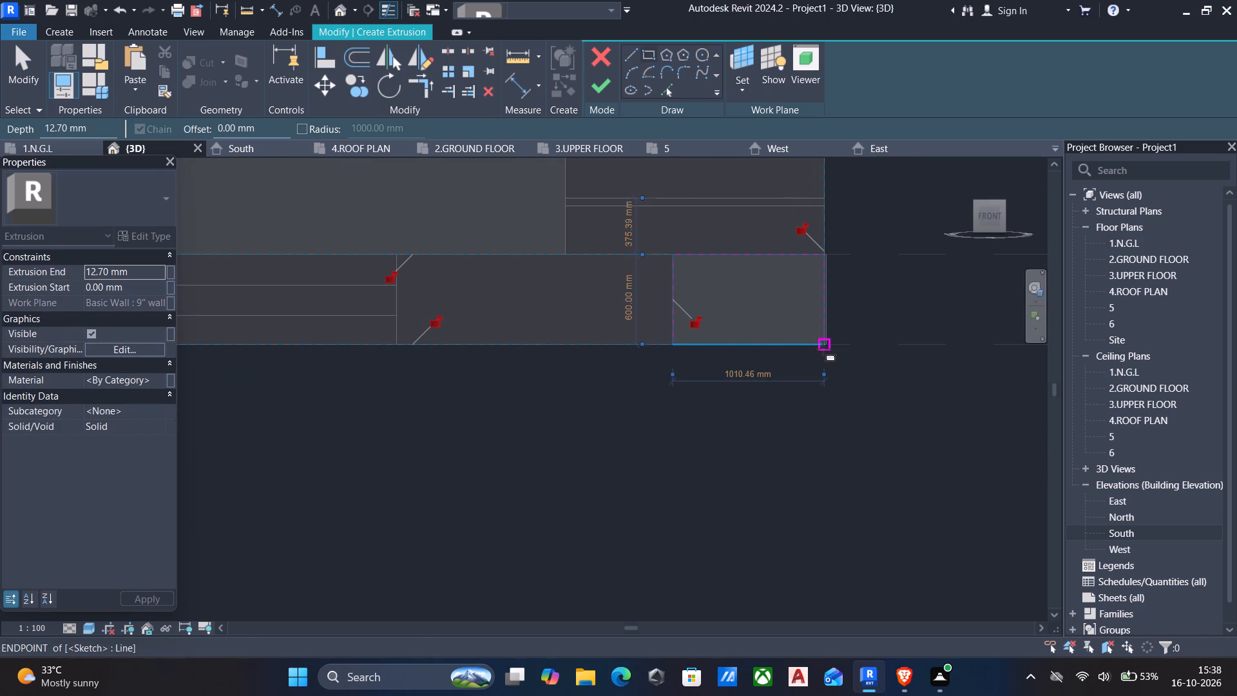
pyautogui.press('Escape')
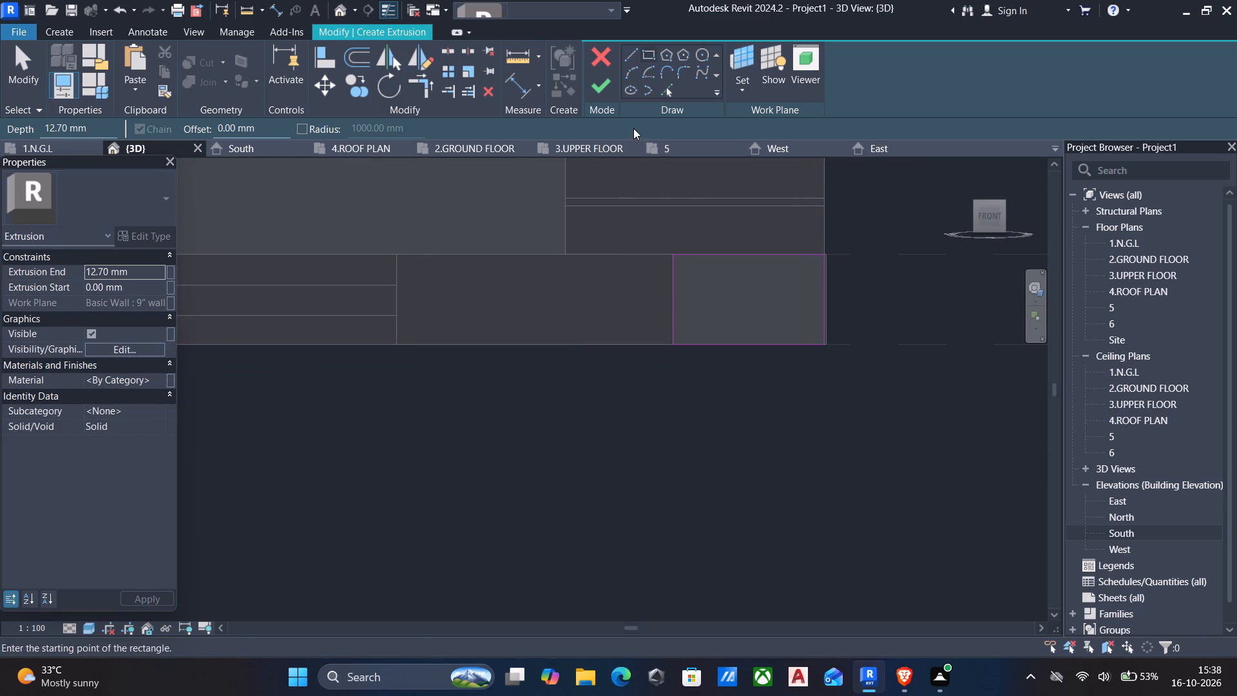
pyautogui.click(597, 82)
# Create a 12.7 mm thick plinth extrusion about 6232 mm long on the front wall below the tall windows, ending at the entrance steps.
pyautogui.scroll(-1, 640, 235)
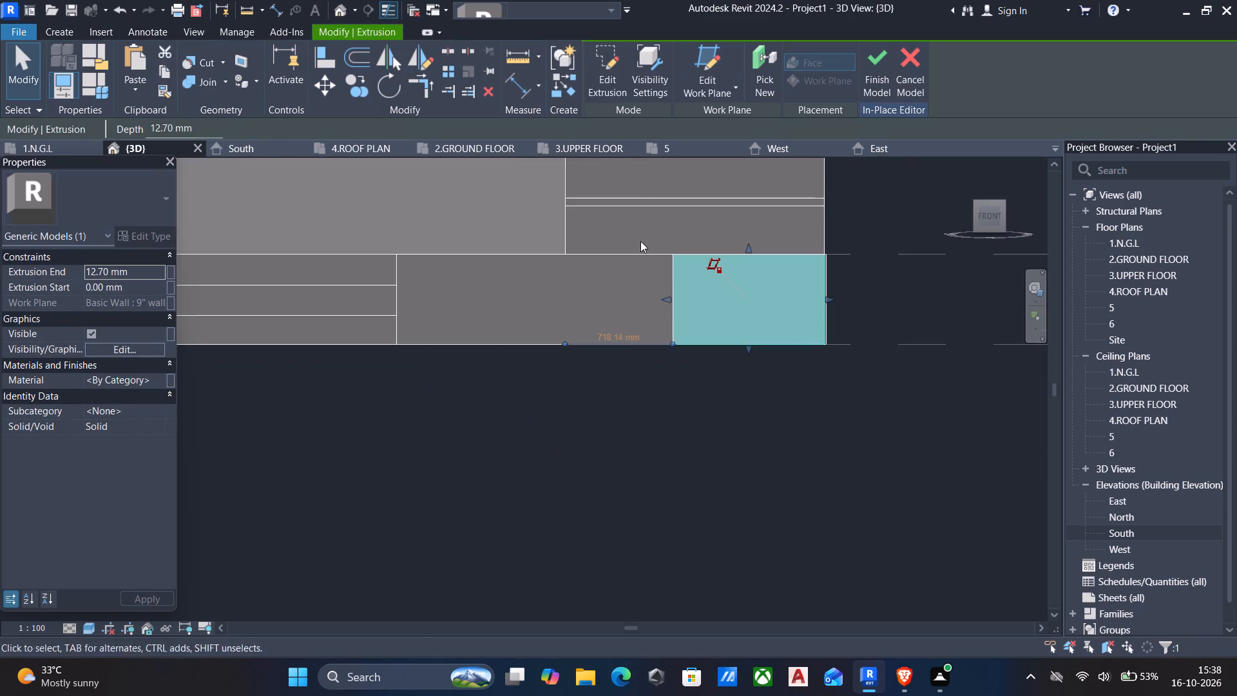
pyautogui.scroll(-3, 640, 241)
pyautogui.keyDown('shift'); pyautogui.moveTo(660, 376); pyautogui.dragTo(716, 402, button='middle'); pyautogui.keyUp('shift')
pyautogui.scroll(-4, 716, 402)
pyautogui.moveTo(669, 403); pyautogui.dragTo(709, 402, button='middle')
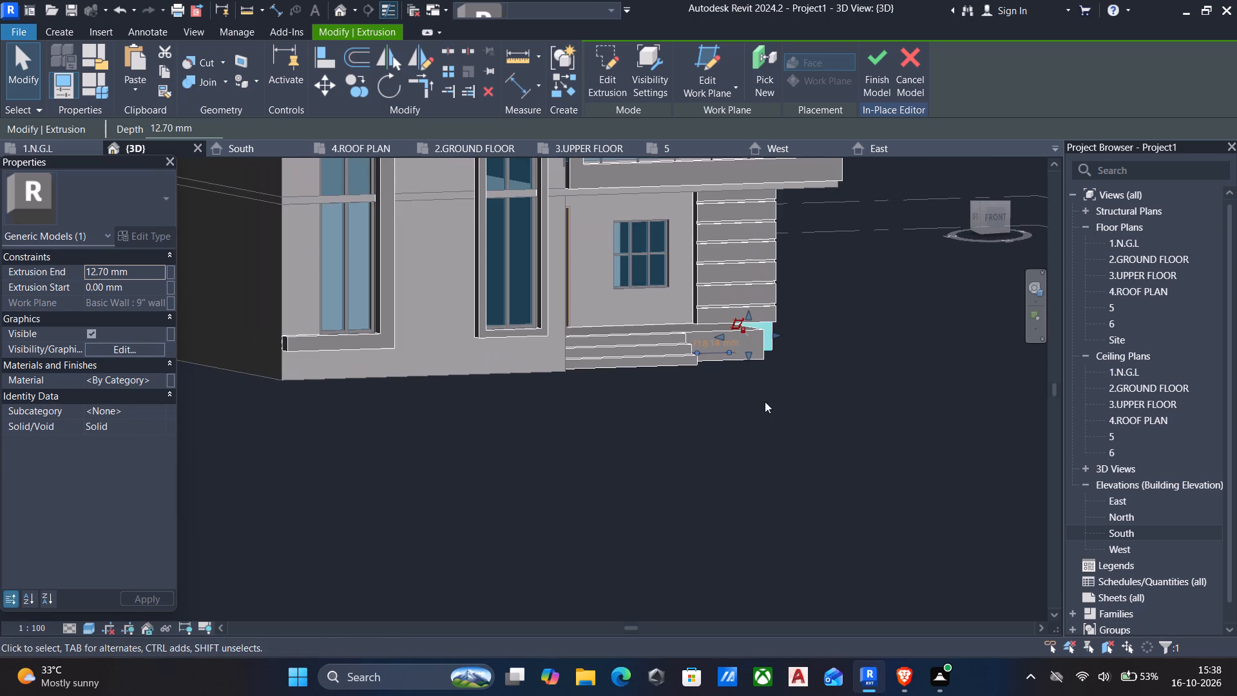
pyautogui.click(55, 34)
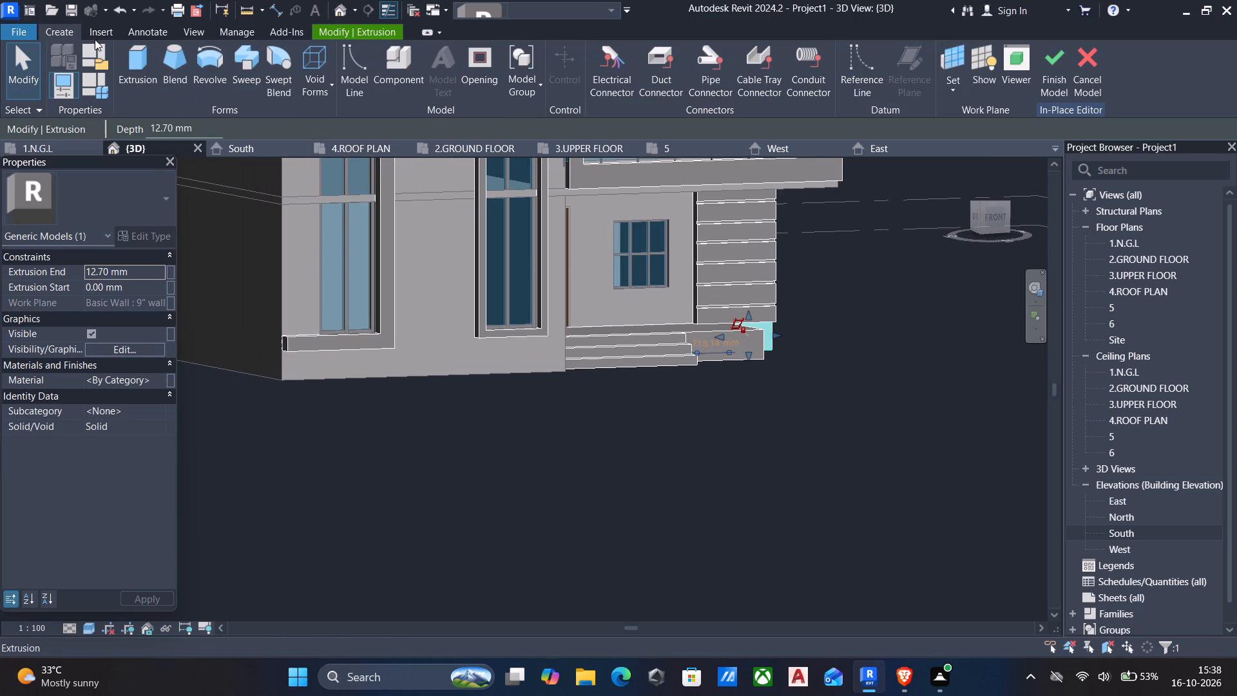
pyautogui.click(134, 71)
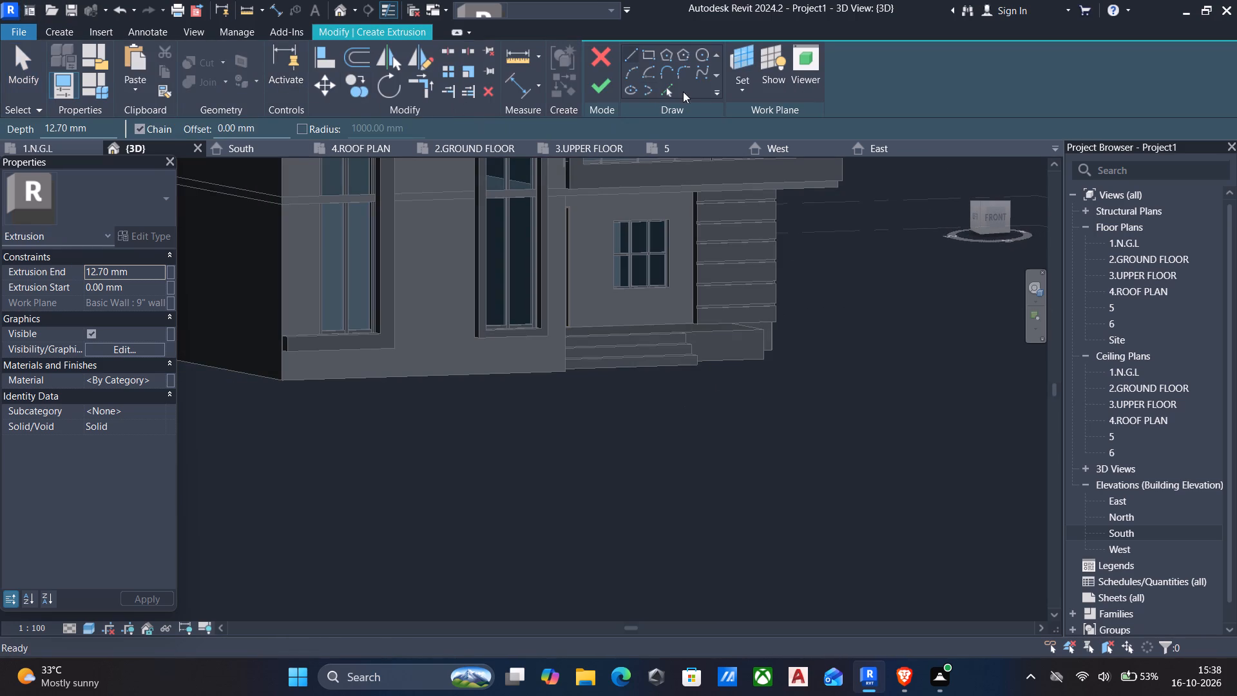
pyautogui.click(743, 84)
pyautogui.click(796, 153)
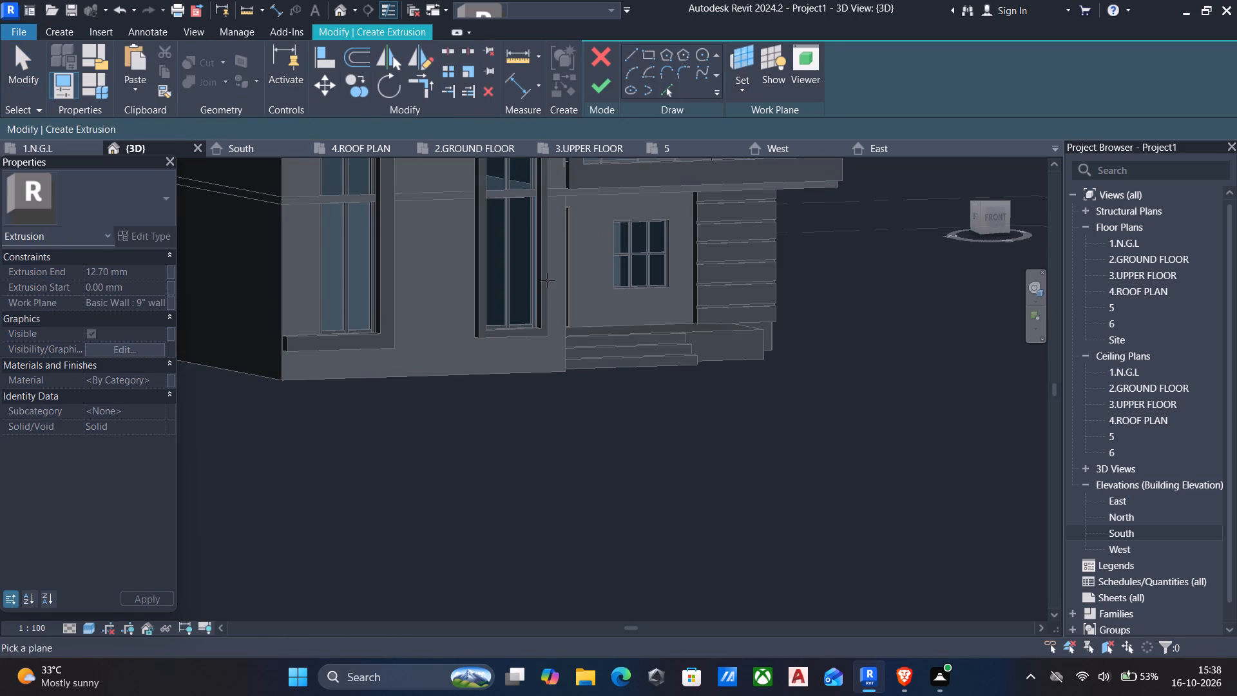
pyautogui.click(444, 376)
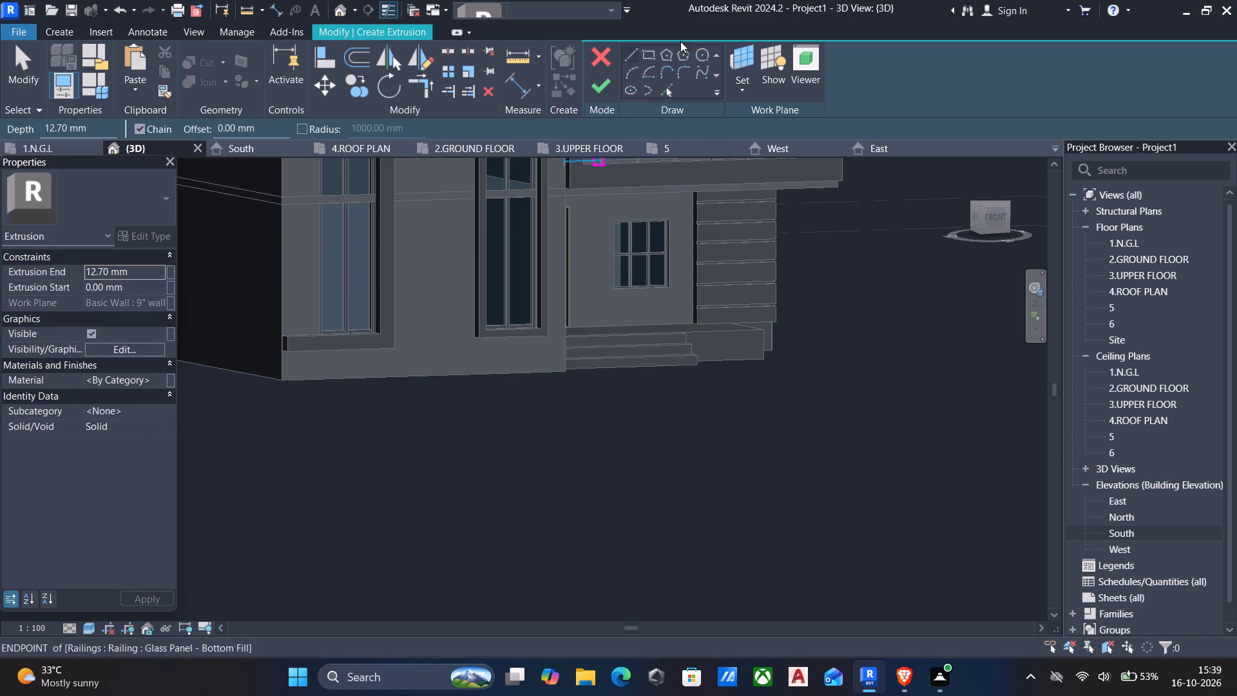
pyautogui.click(650, 54)
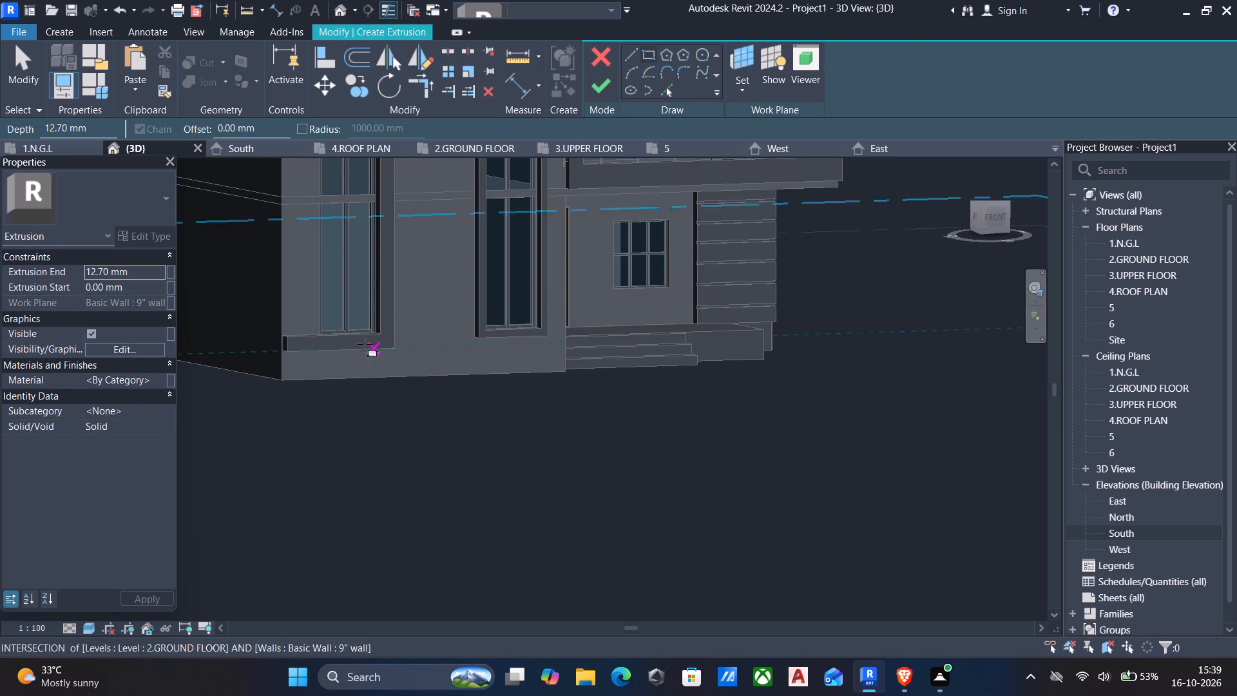
pyautogui.click(1004, 220)
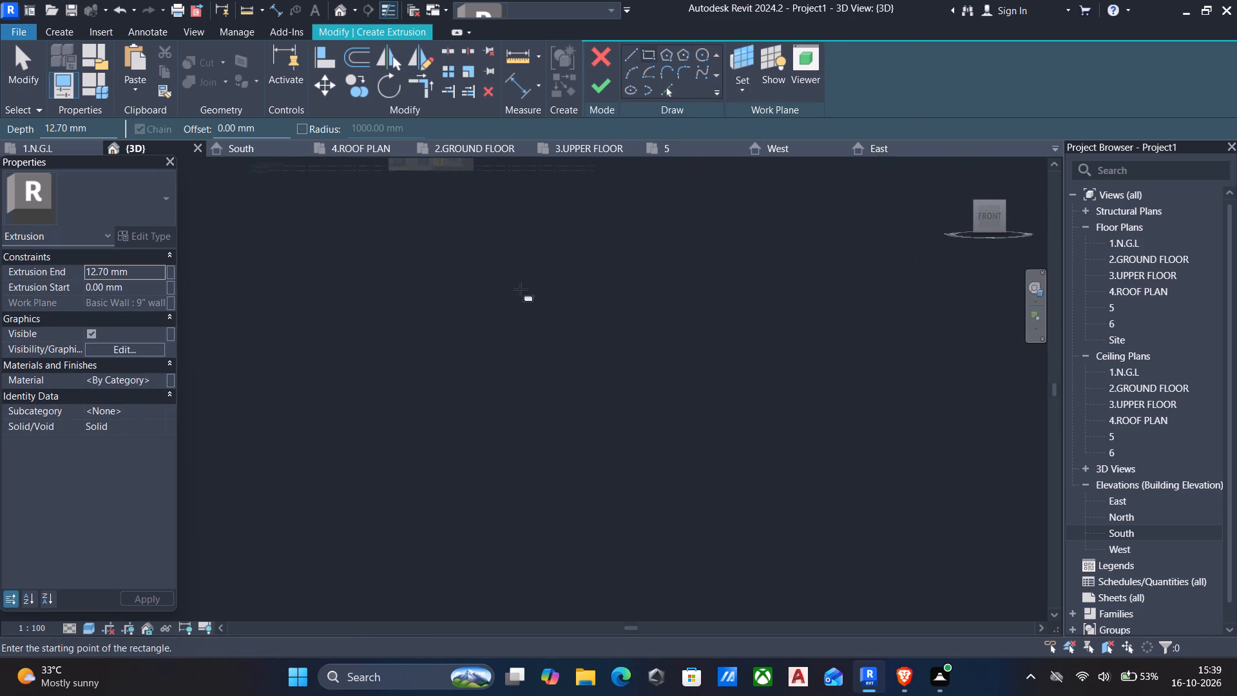
pyautogui.scroll(4, 394, 301)
pyautogui.scroll(14, 470, 439)
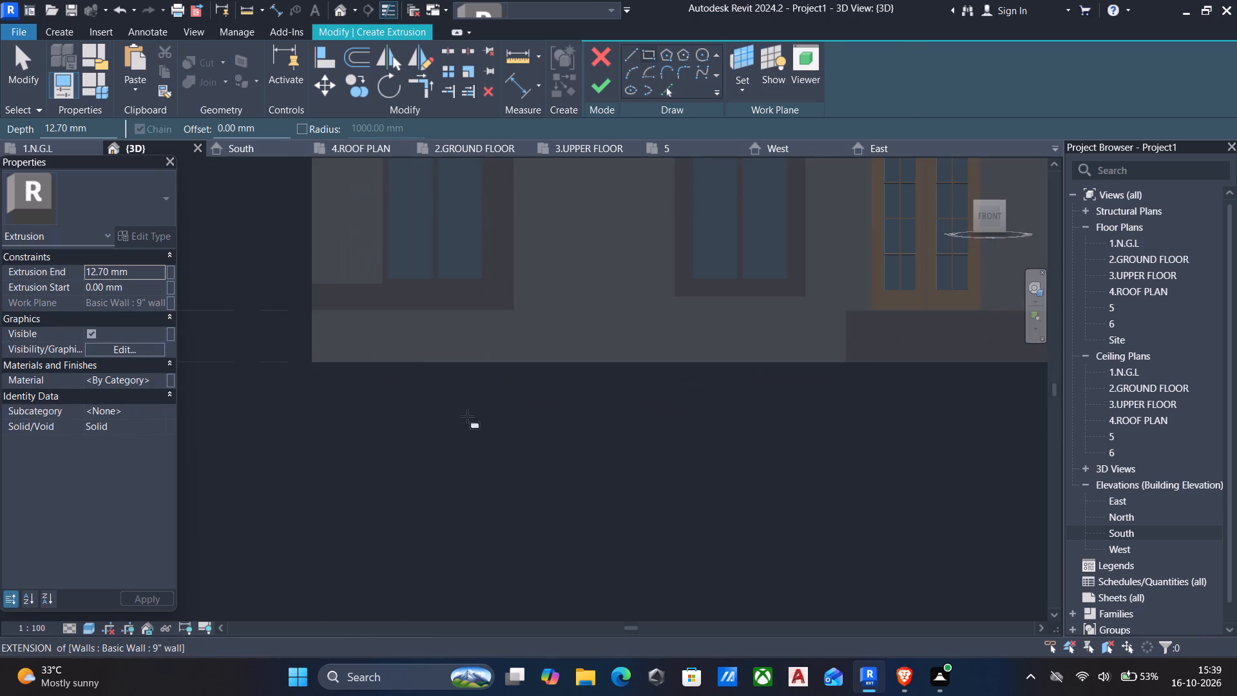
pyautogui.click(315, 313)
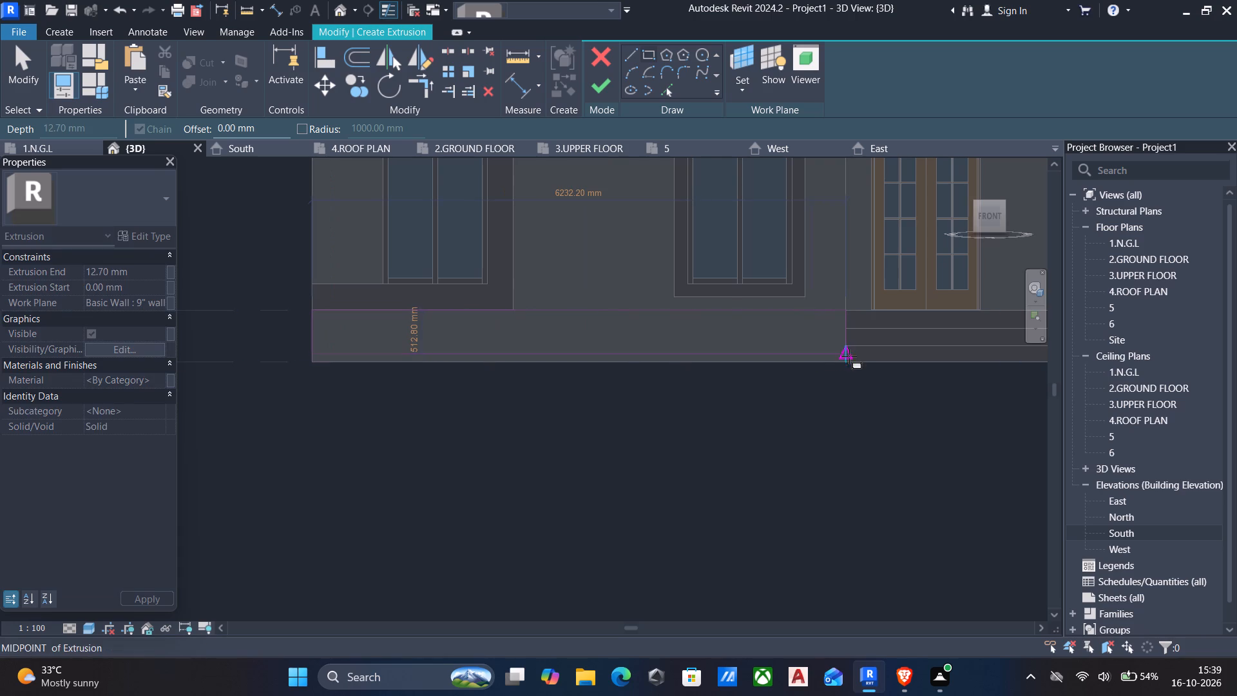
pyautogui.click(849, 360)
pyautogui.click(601, 91)
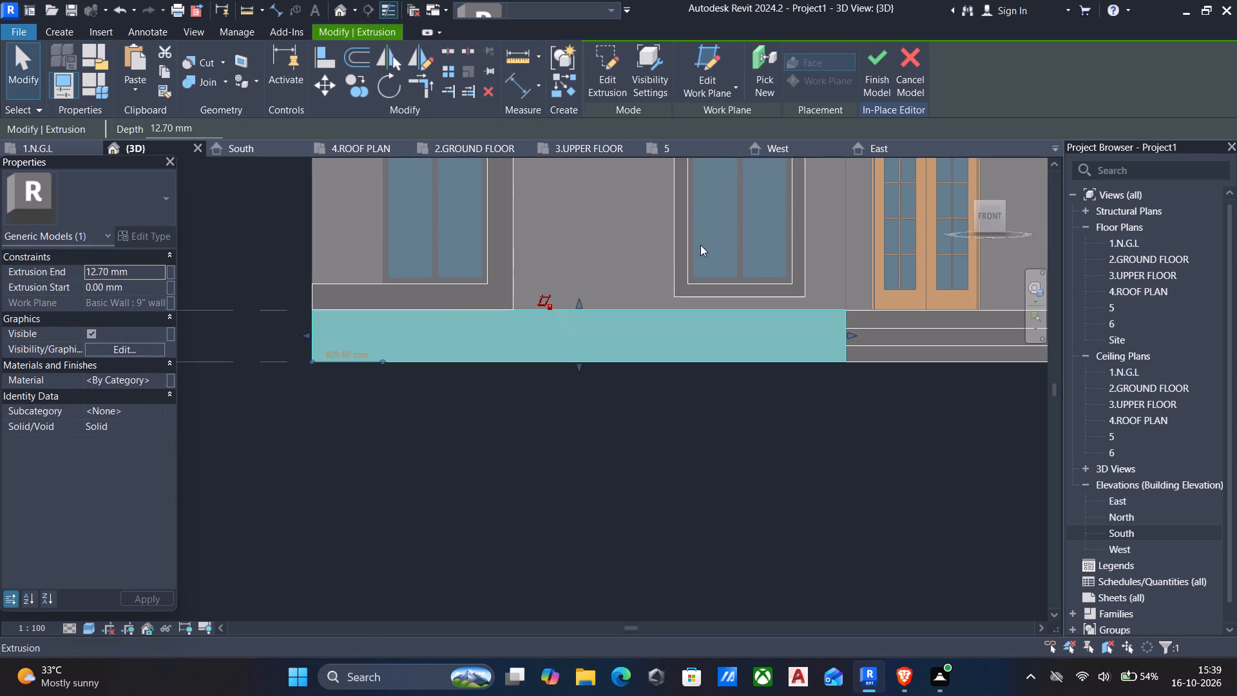
# Finish editing the in-place model.
pyautogui.click(868, 66)
# Examine the new plinth bands and the front facade in 3D.
pyautogui.scroll(-5, 868, 310)
pyautogui.keyDown('shift'); pyautogui.moveTo(867, 442); pyautogui.dragTo(870, 481, button='middle'); pyautogui.keyUp('shift')
pyautogui.keyDown('shift'); pyautogui.scroll(-3, 870, 481); pyautogui.keyUp('shift')
pyautogui.keyDown('shift'); pyautogui.moveTo(867, 481); pyautogui.dragTo(763, 502, button='middle'); pyautogui.keyUp('shift')
pyautogui.scroll(-1, 763, 502)
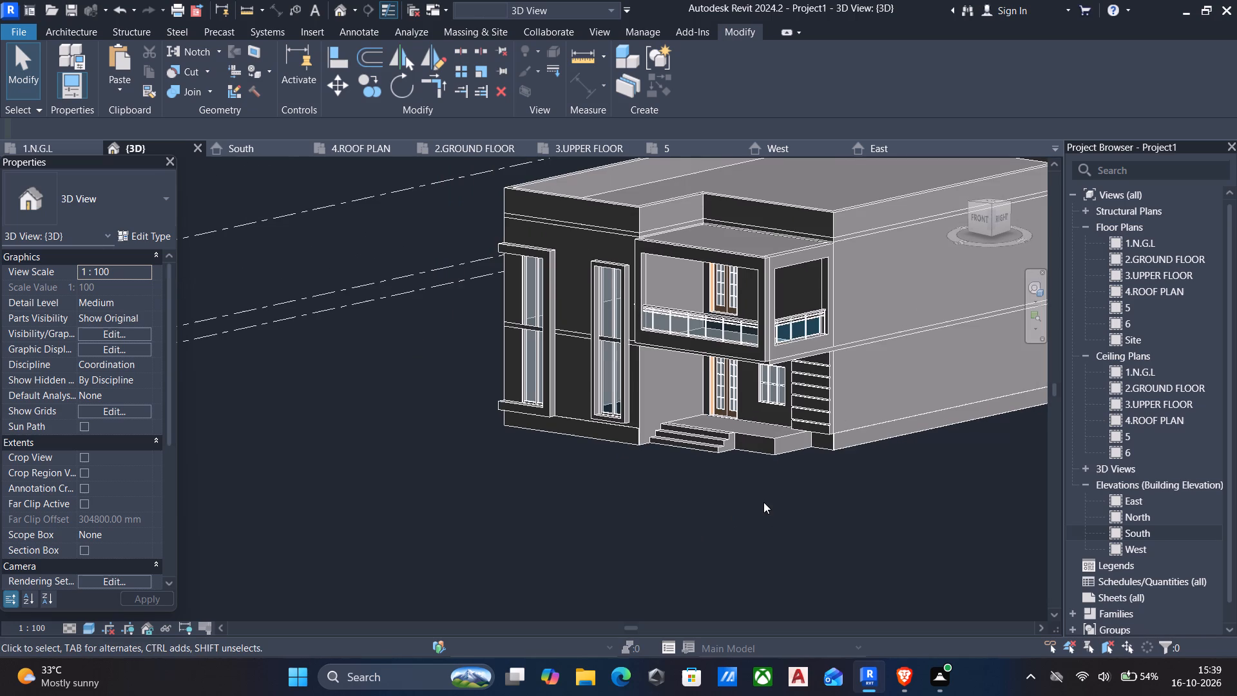
pyautogui.scroll(-1, 751, 521)
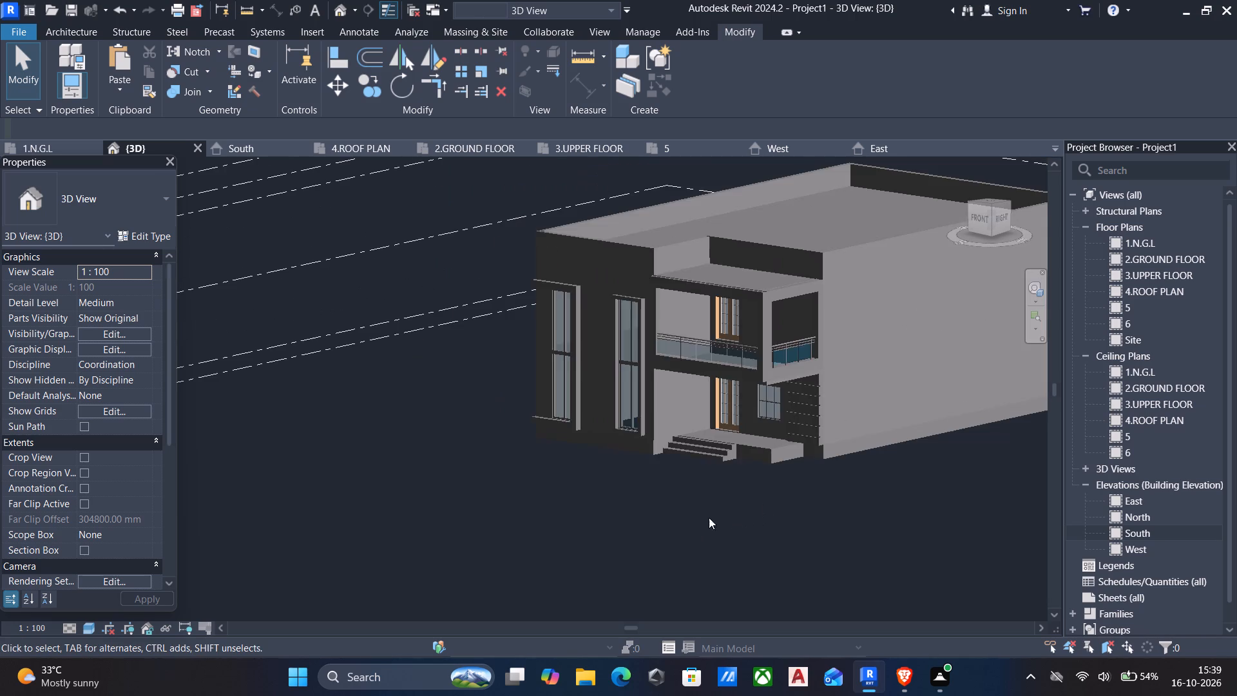
pyautogui.keyDown('shift'); pyautogui.moveTo(662, 510); pyautogui.dragTo(752, 483, button='middle'); pyautogui.keyUp('shift')
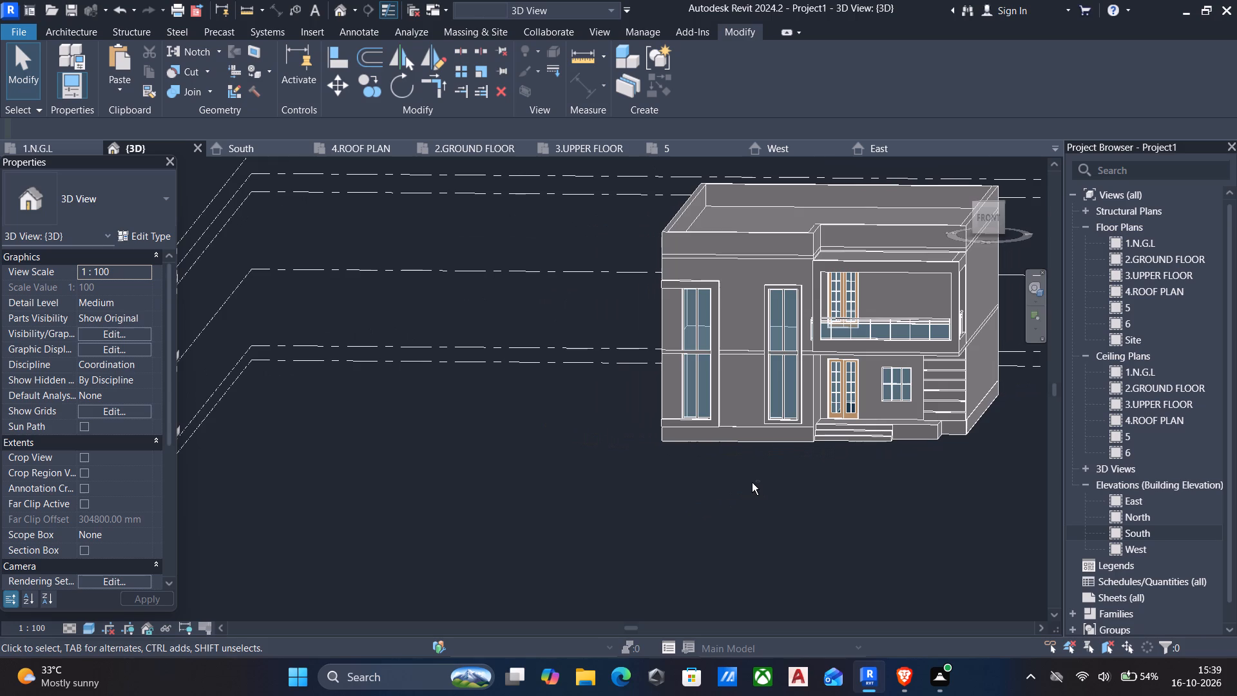
pyautogui.scroll(1, 687, 503)
pyautogui.moveTo(687, 503); pyautogui.dragTo(657, 540, button='middle')
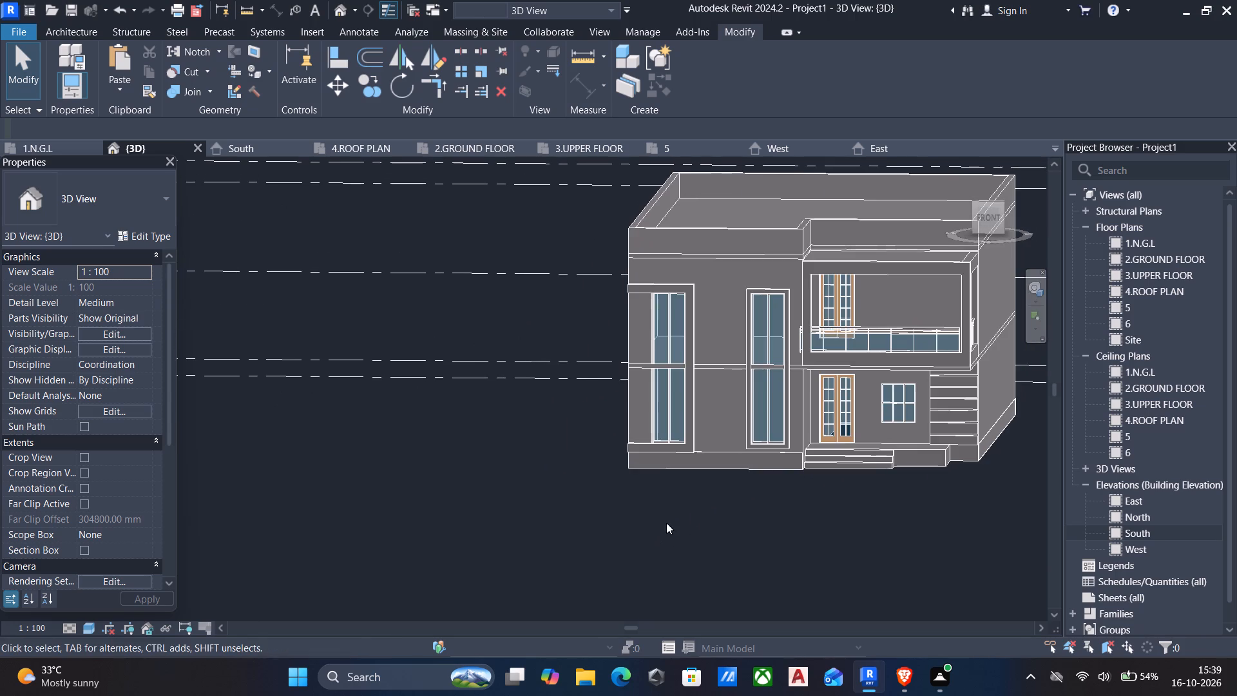
pyautogui.moveTo(625, 493); pyautogui.dragTo(611, 510, button='middle')
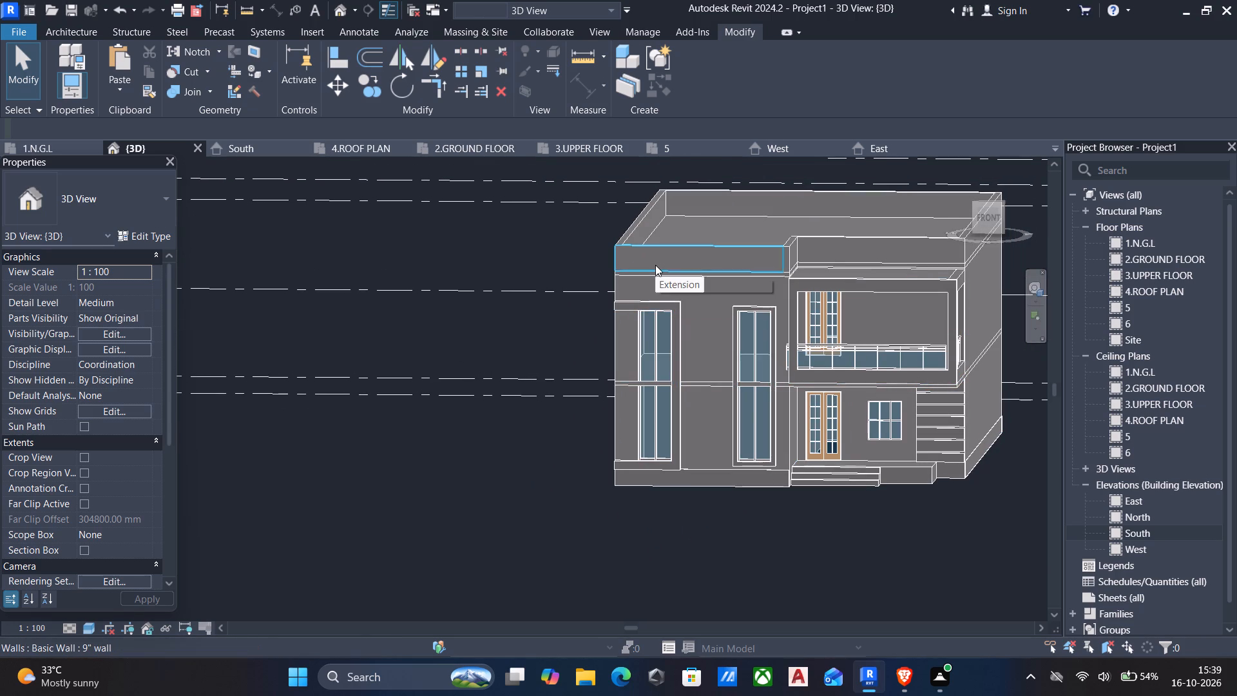
# Set the structure layer material of the 9" wall type to Laminate, Ivory, Matte and apply it.
pyautogui.write('wa')
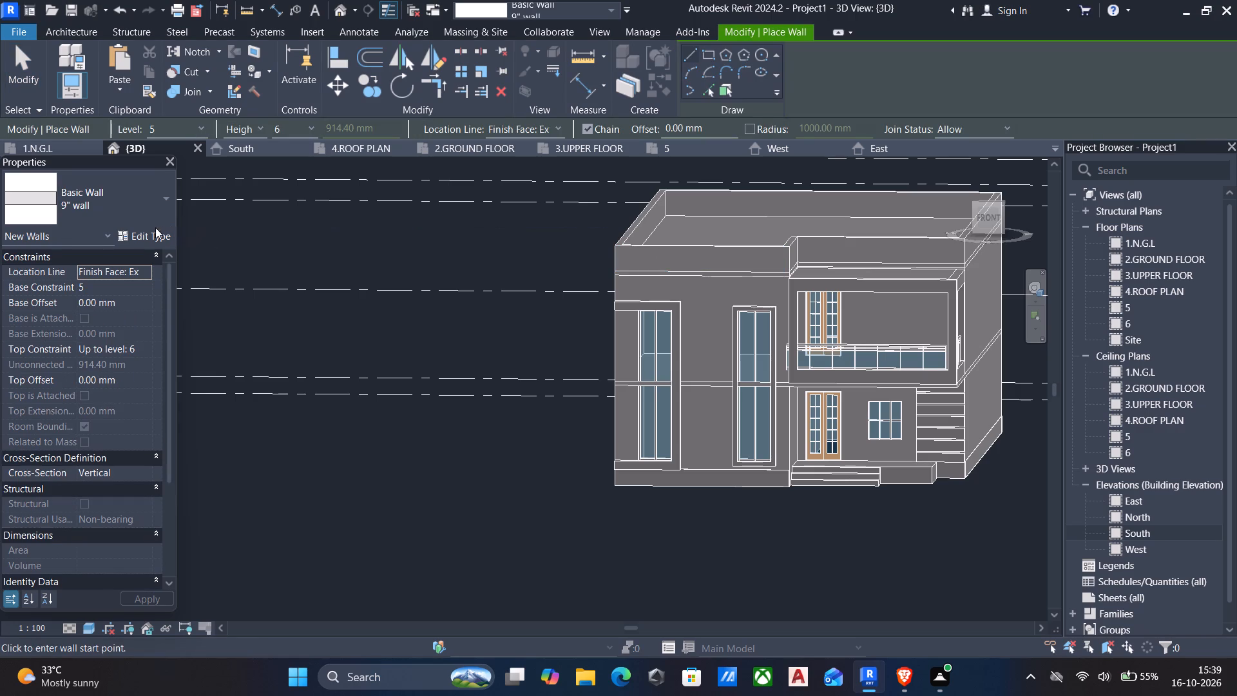
pyautogui.click(138, 237)
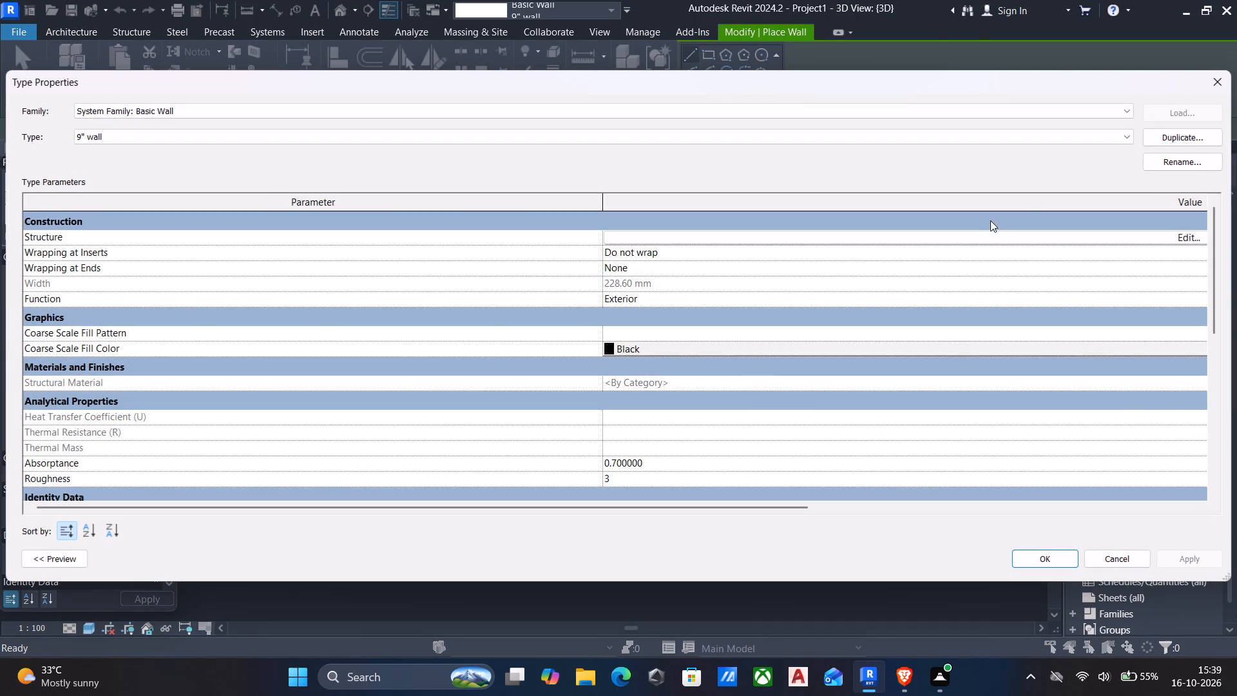
pyautogui.click(1182, 239)
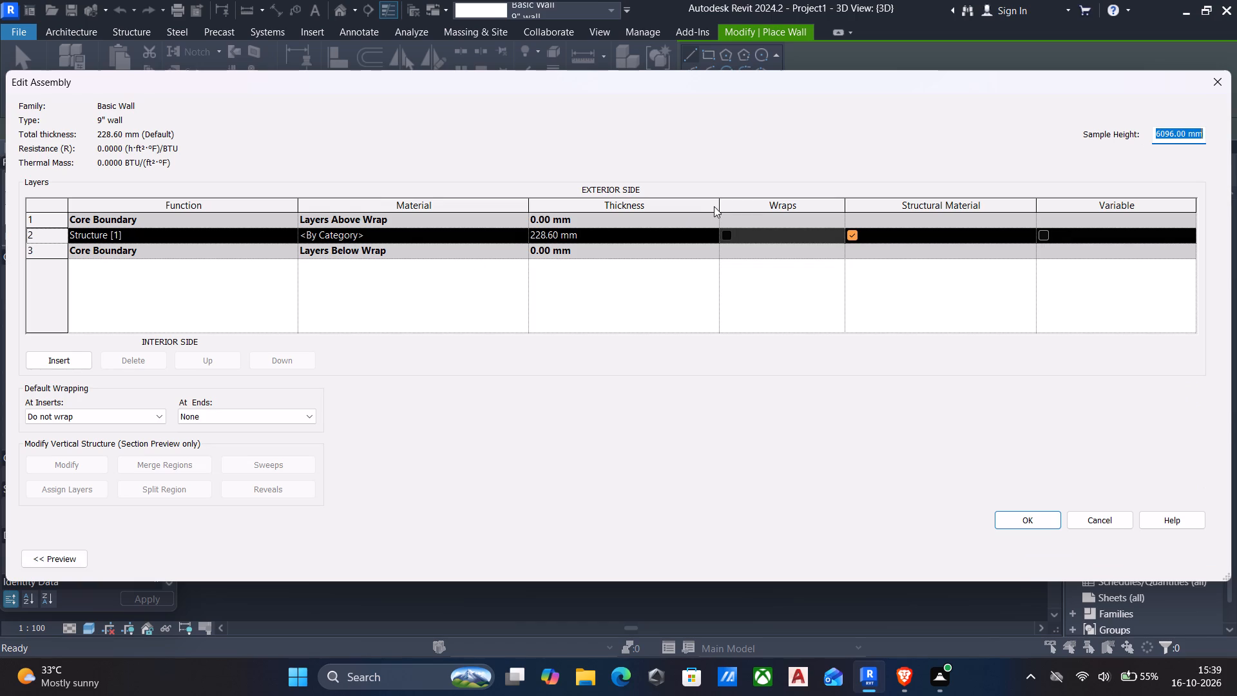
pyautogui.click(523, 235)
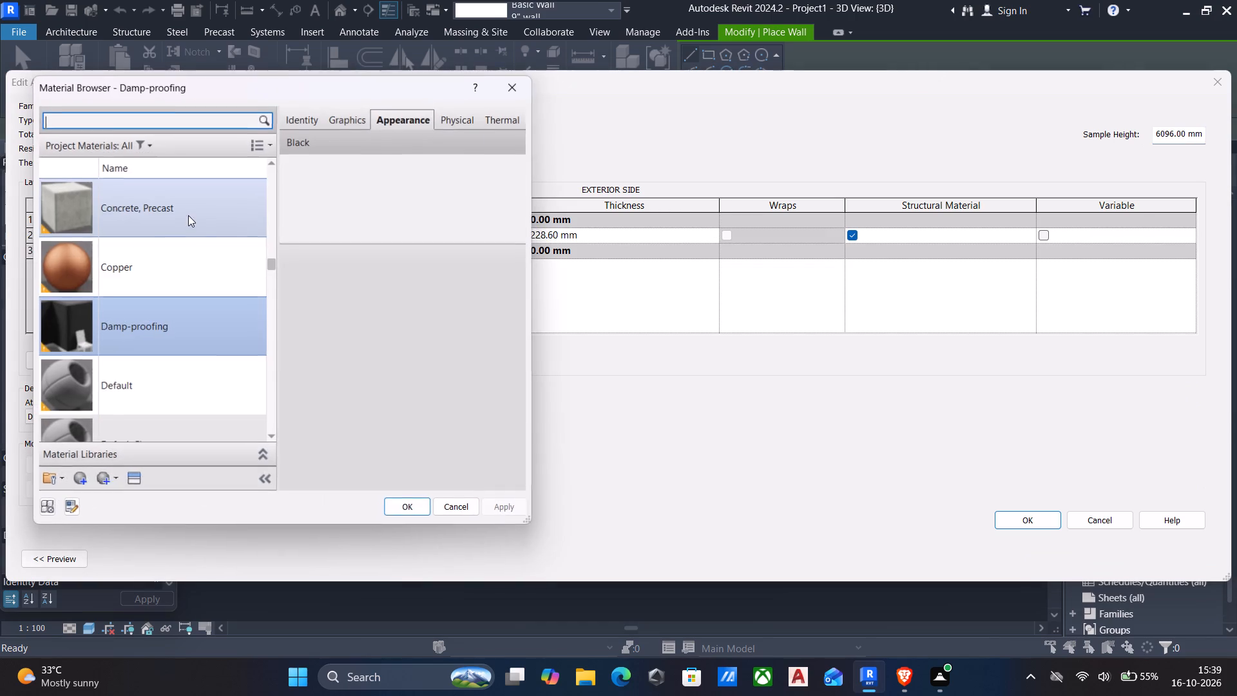
pyautogui.scroll(6, 185, 252)
pyautogui.scroll(18, 185, 252)
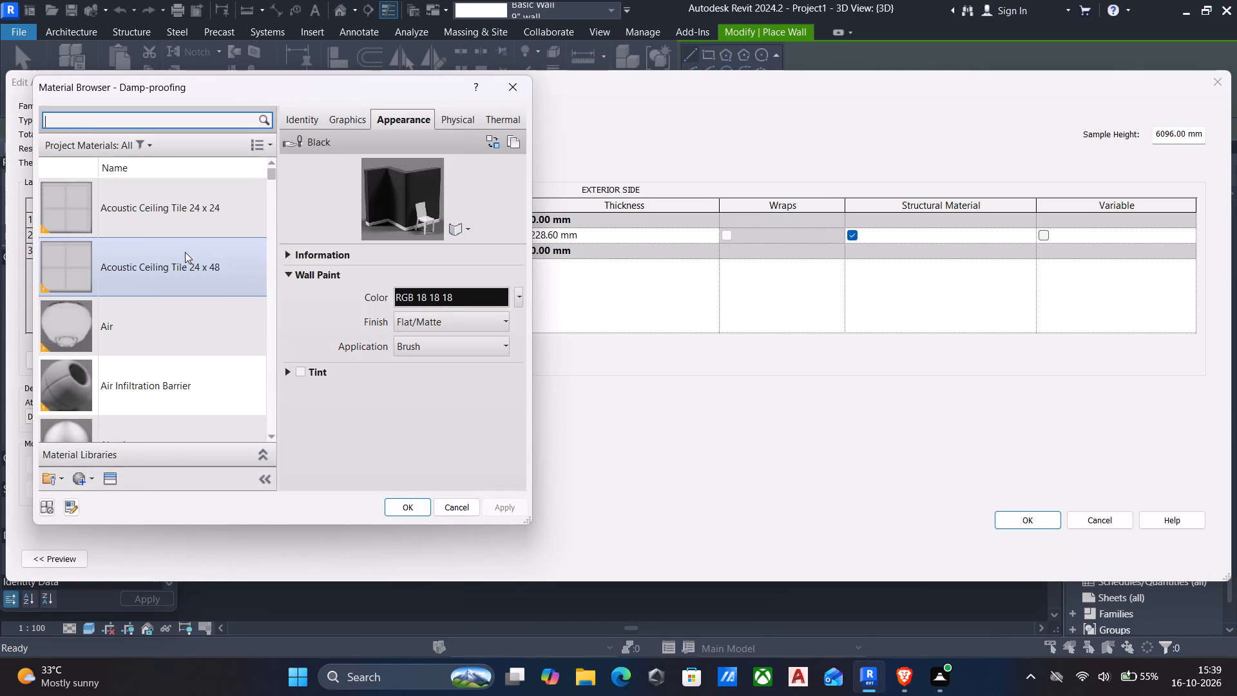
pyautogui.scroll(-9, 185, 252)
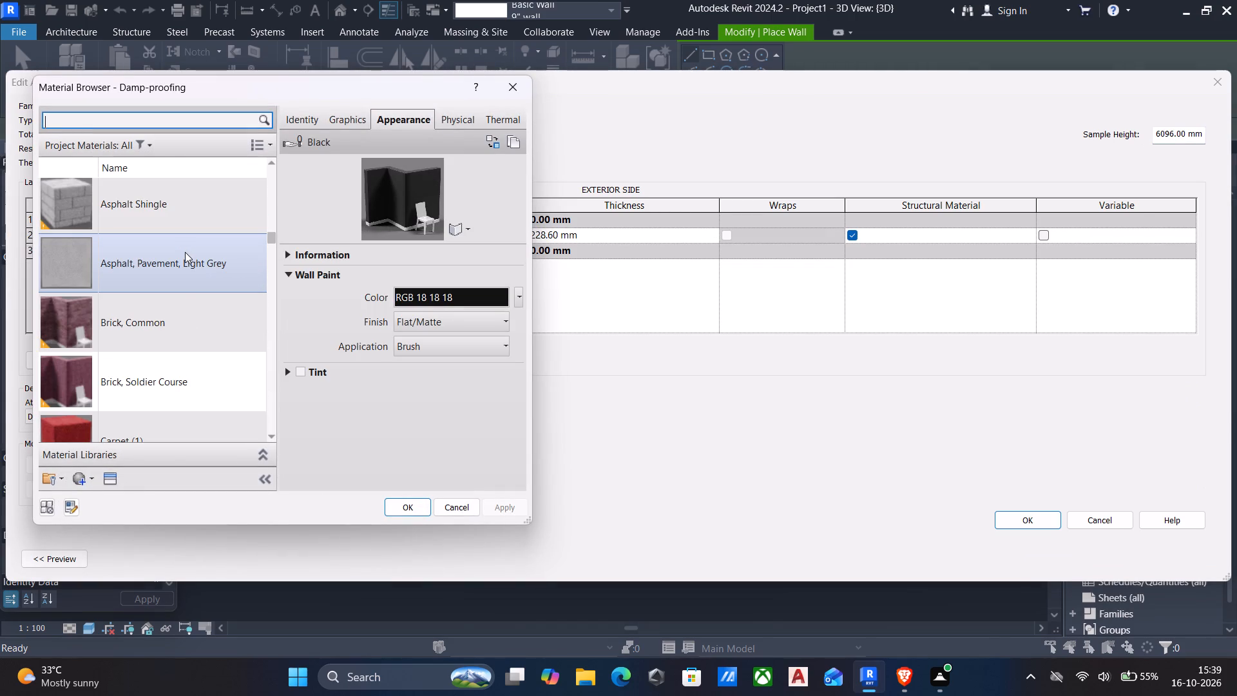
pyautogui.scroll(-3, 185, 252)
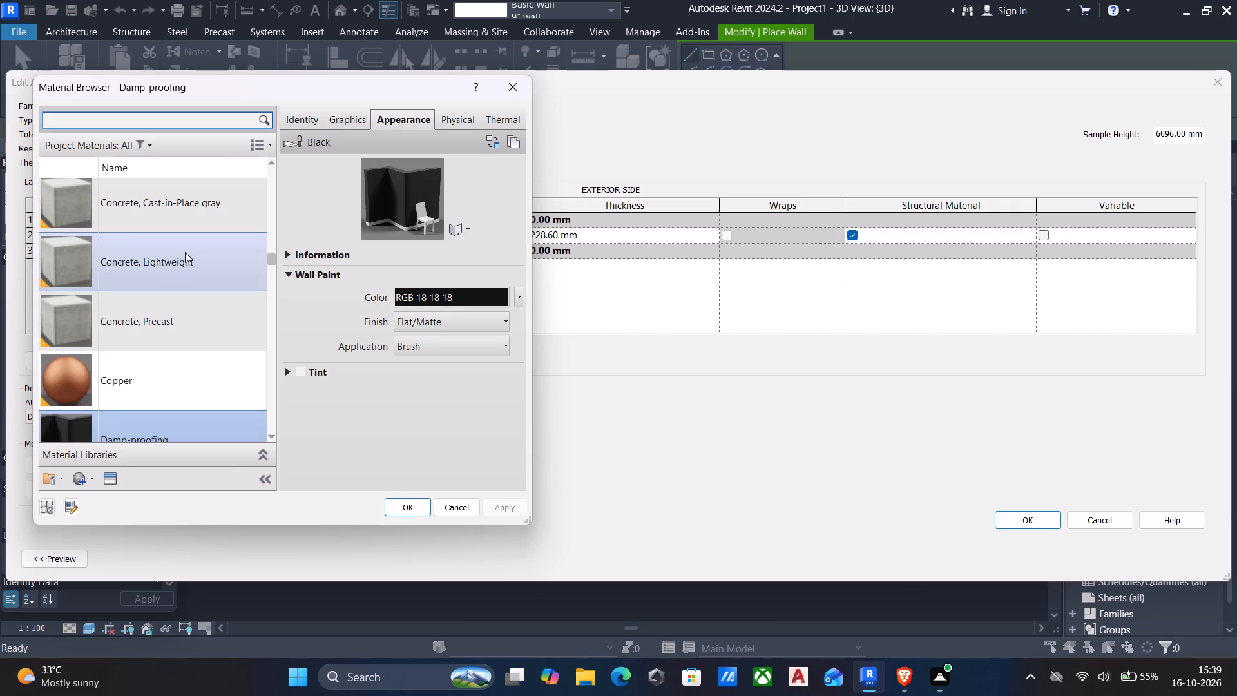
pyautogui.scroll(-3, 185, 252)
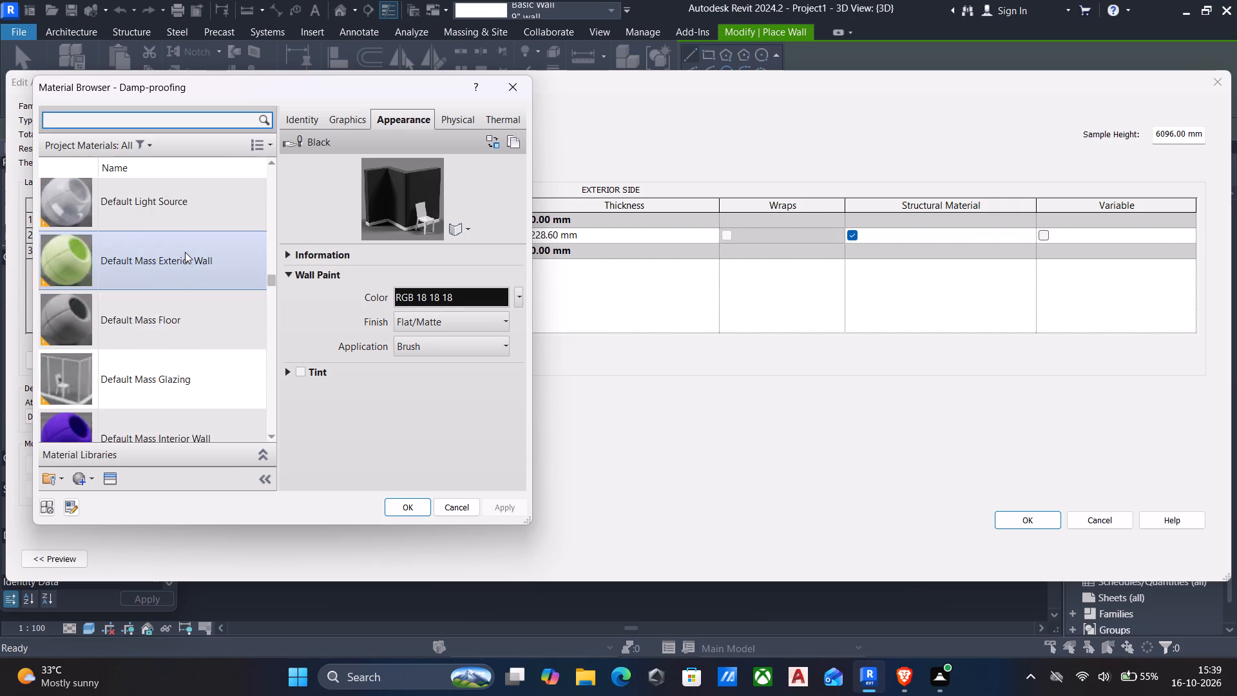
pyautogui.scroll(-9, 185, 252)
pyautogui.scroll(2, 185, 252)
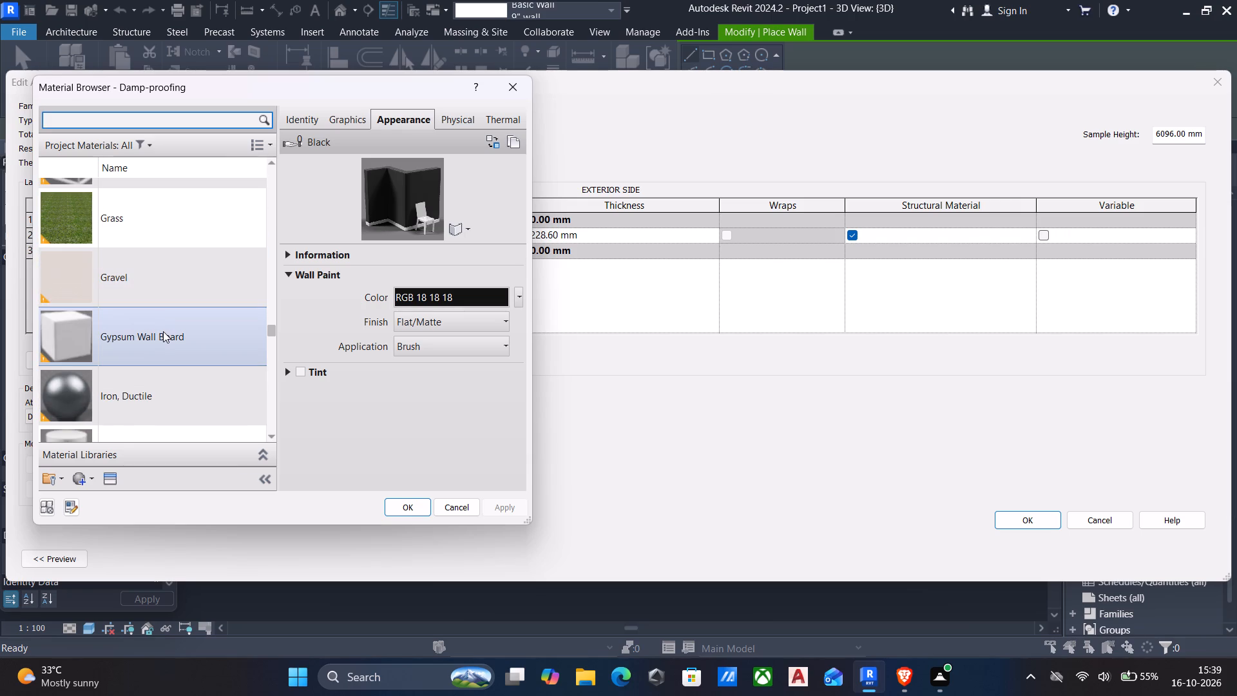
pyautogui.scroll(-1, 162, 332)
pyautogui.click(149, 305)
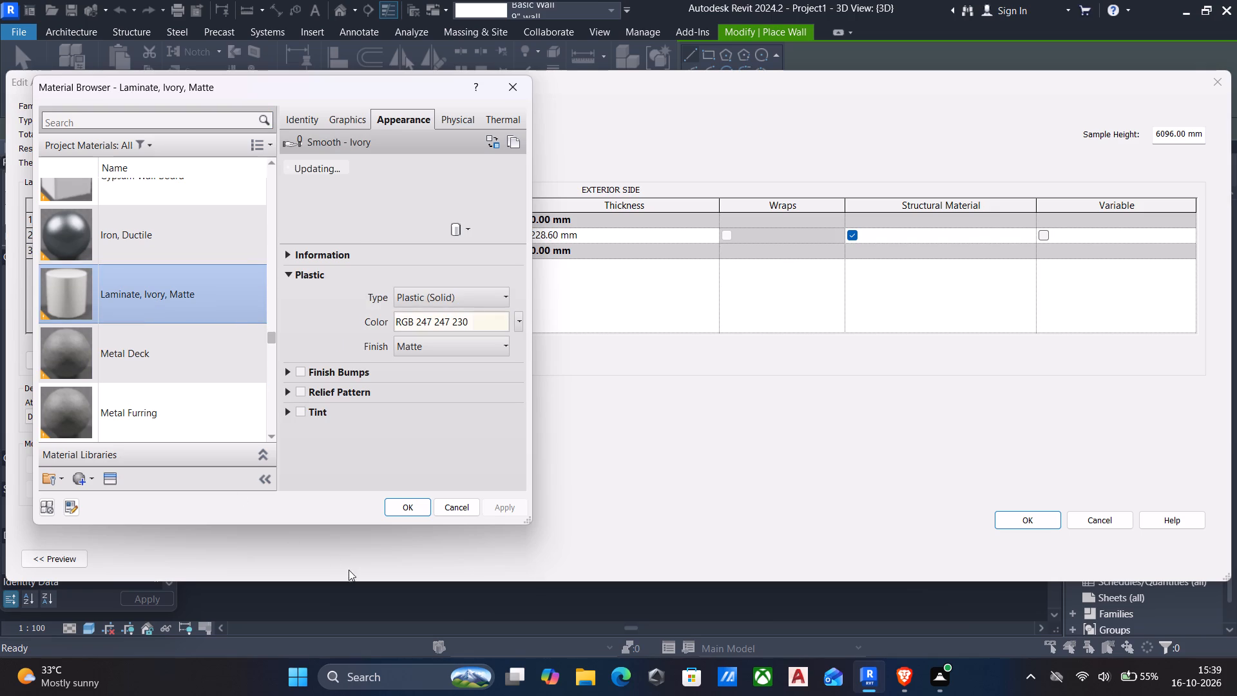
pyautogui.click(404, 517)
pyautogui.click(408, 506)
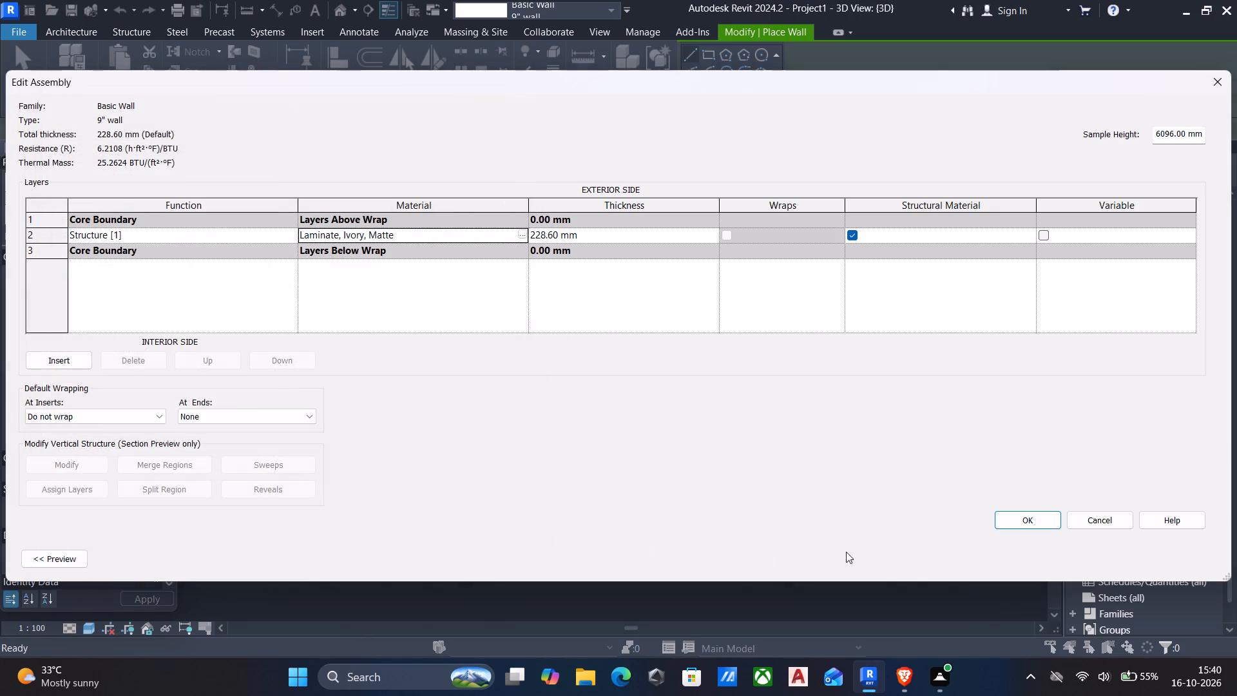
pyautogui.click(1008, 517)
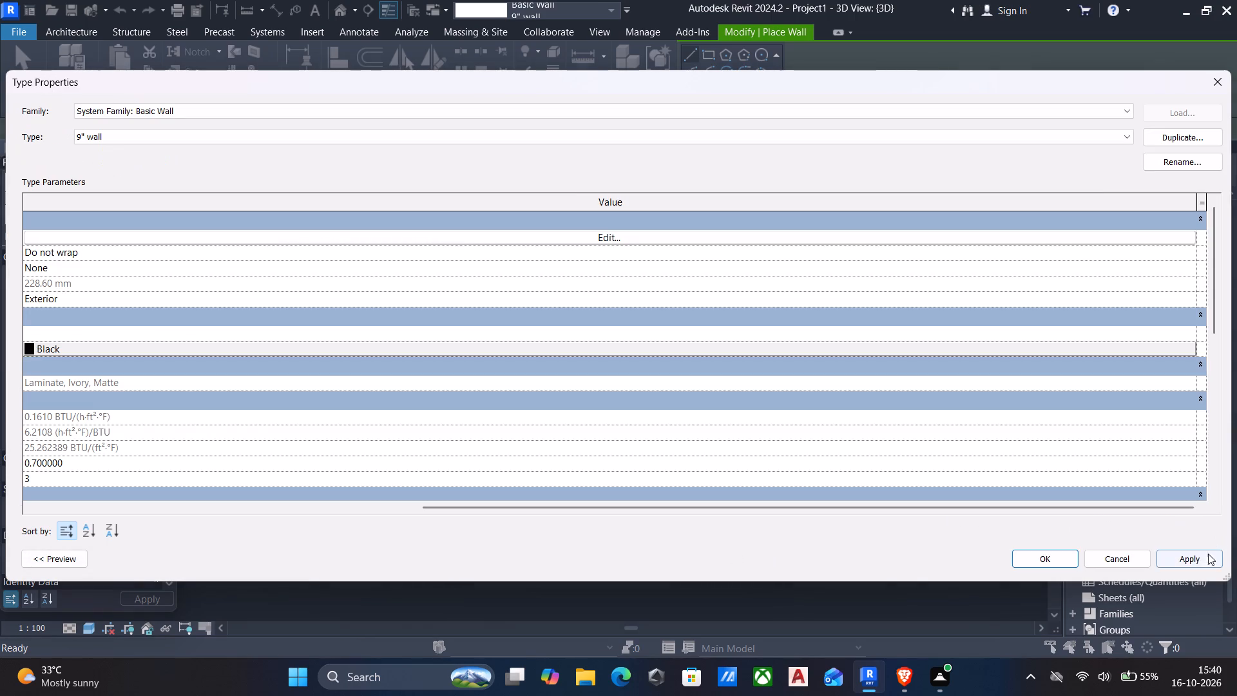
pyautogui.click(1197, 556)
pyautogui.click(1021, 563)
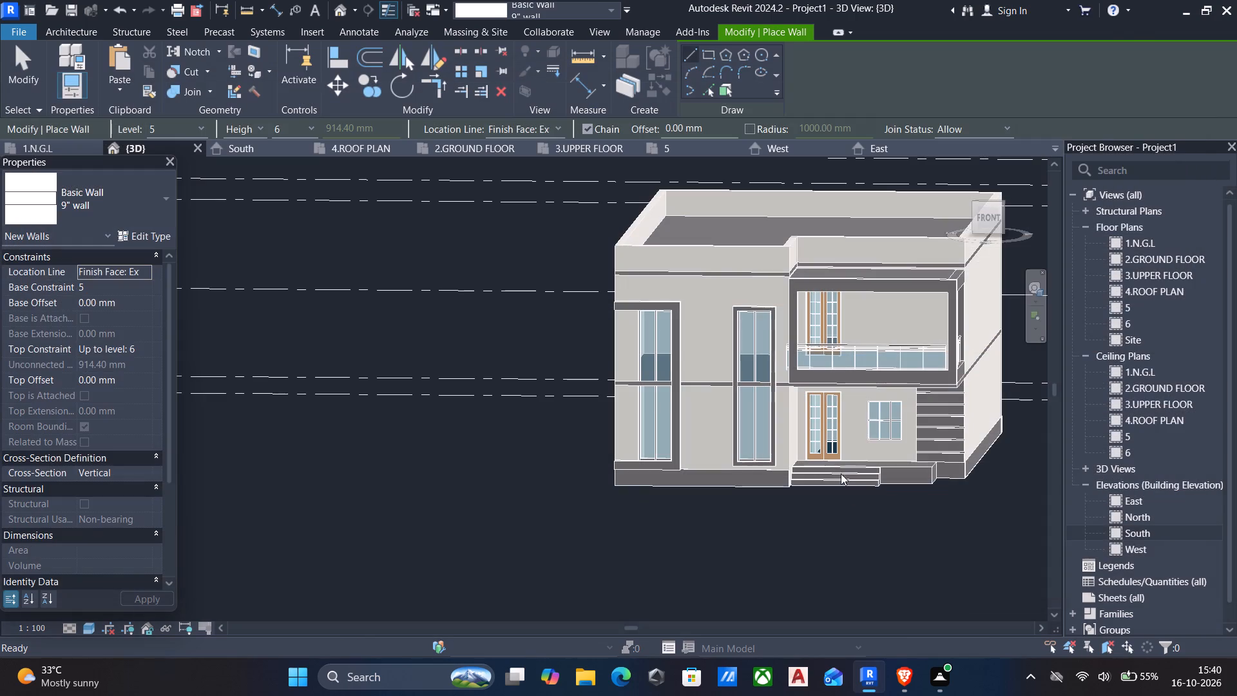
pyautogui.press('Escape')
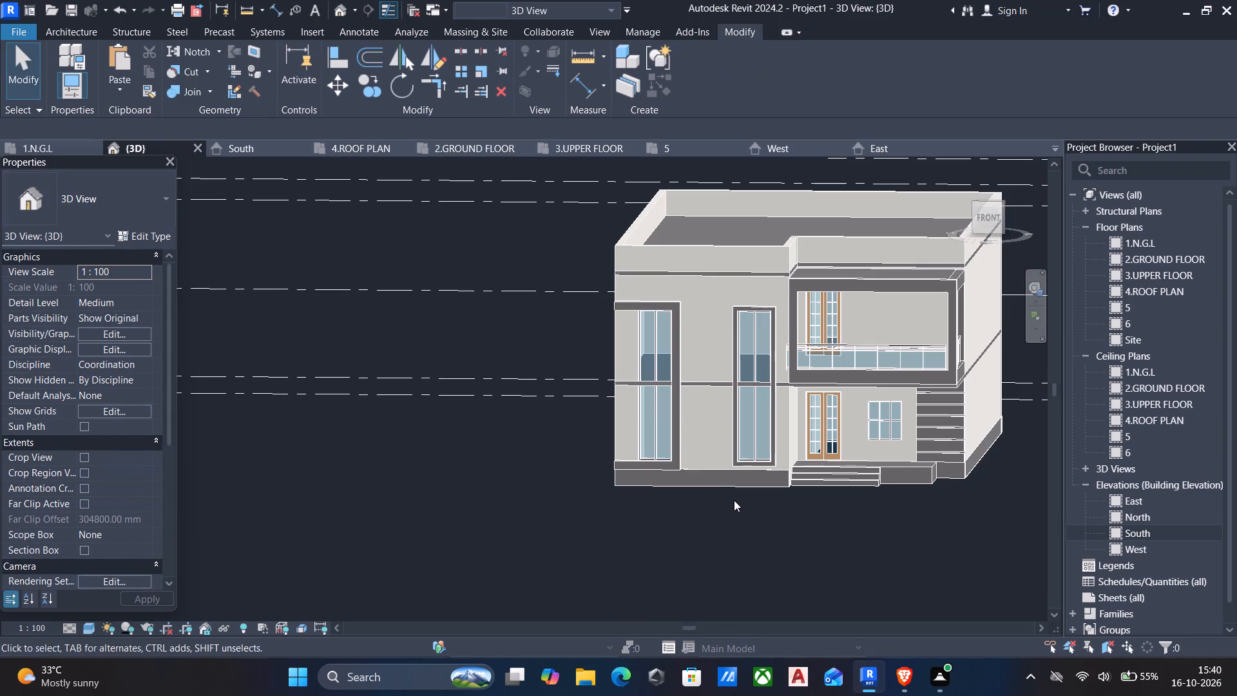
# Set the structure layer material of the roof slab's 6" floor type to Laminate, Ivory, Matte.
pyautogui.keyDown('shift'); pyautogui.moveTo(725, 502); pyautogui.dragTo(789, 467, button='middle'); pyautogui.keyUp('shift')
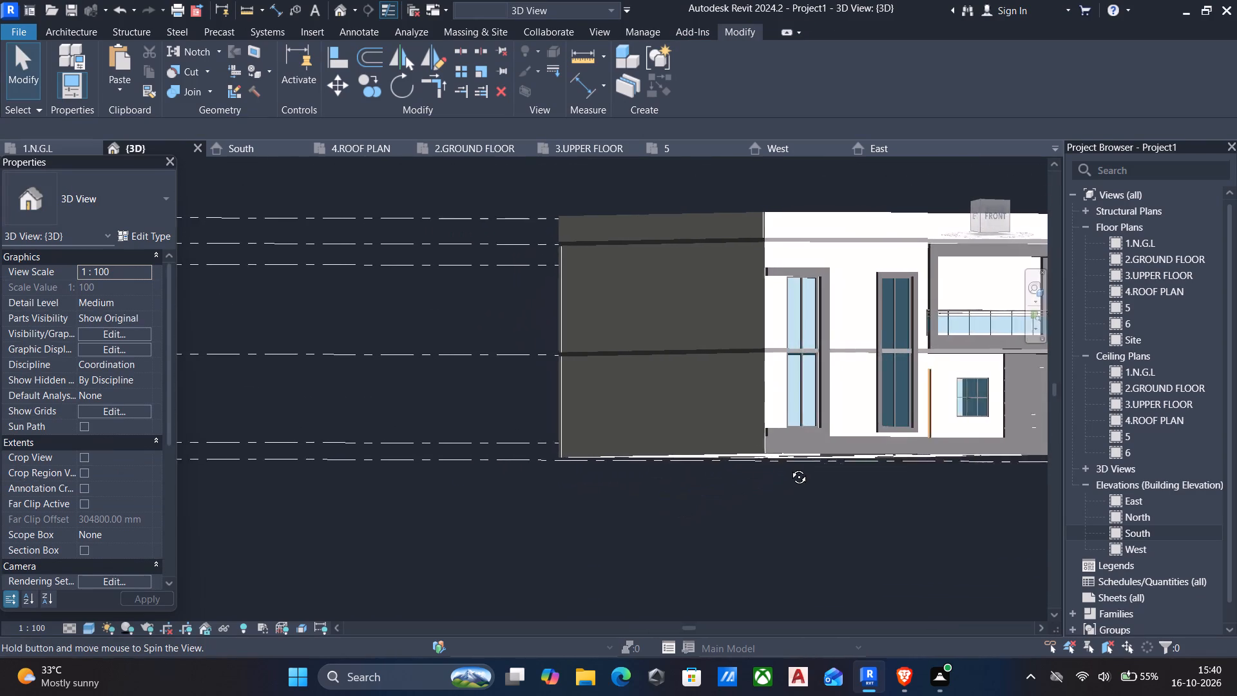
pyautogui.keyDown('shift'); pyautogui.moveTo(789, 467); pyautogui.dragTo(790, 496, button='middle'); pyautogui.keyUp('shift')
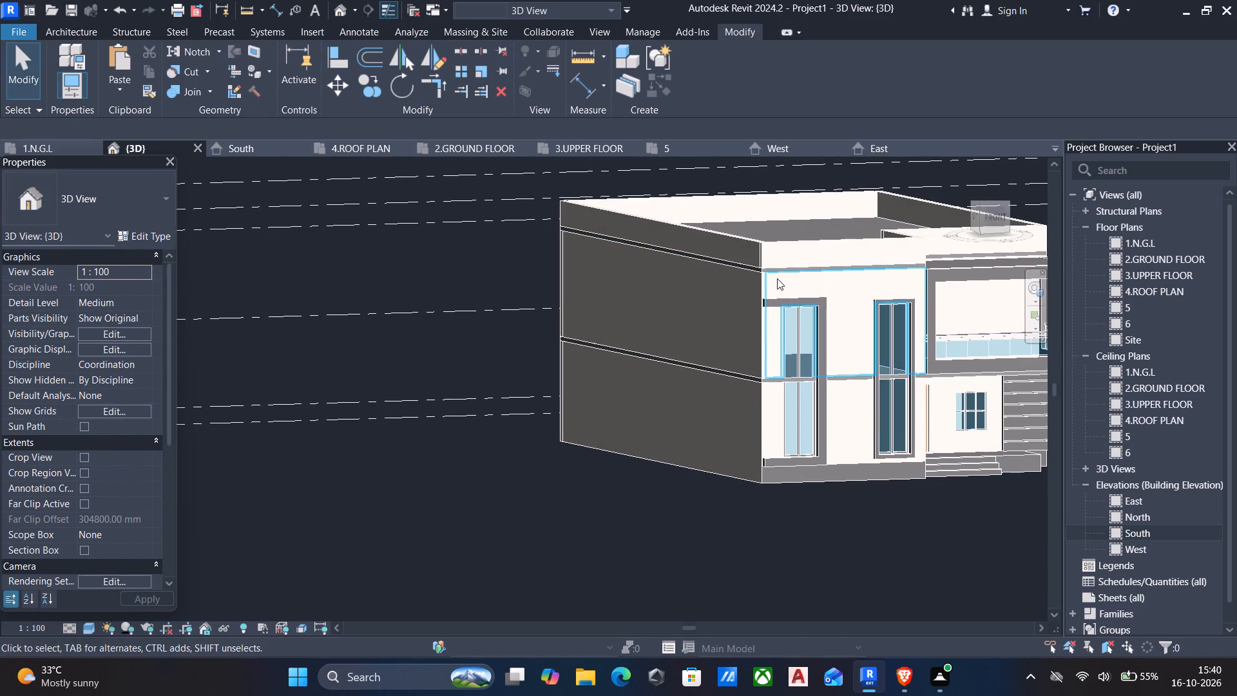
pyautogui.click(765, 272)
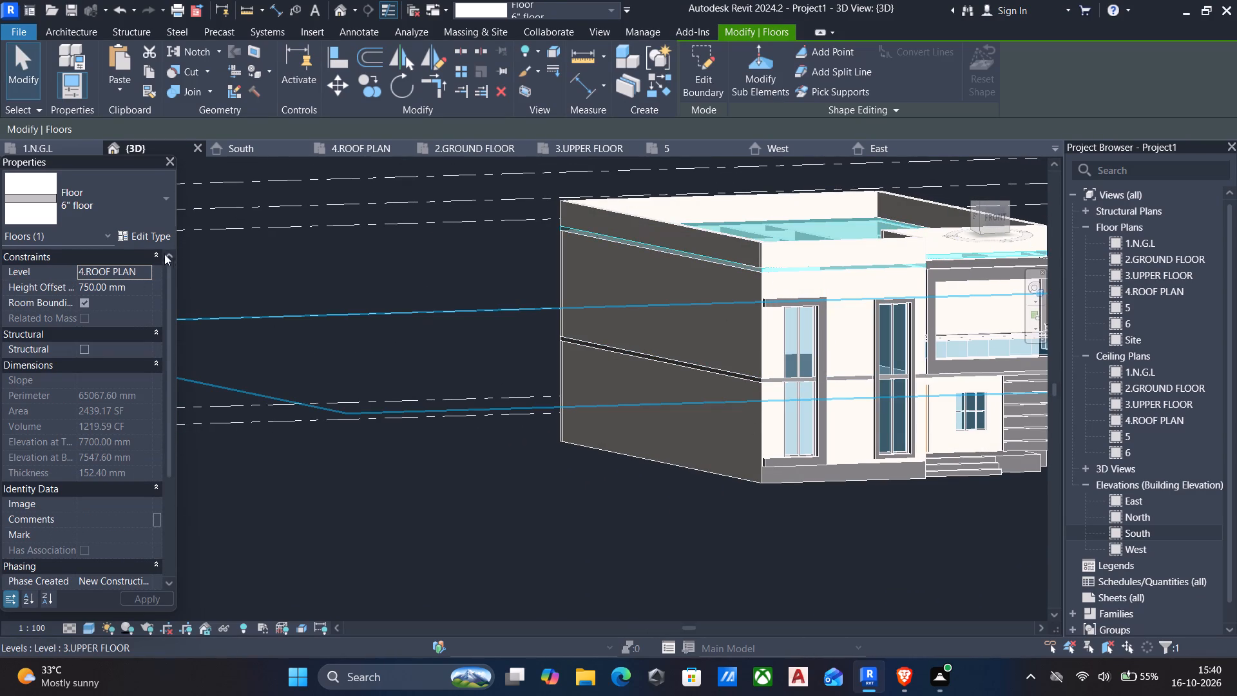
pyautogui.click(149, 238)
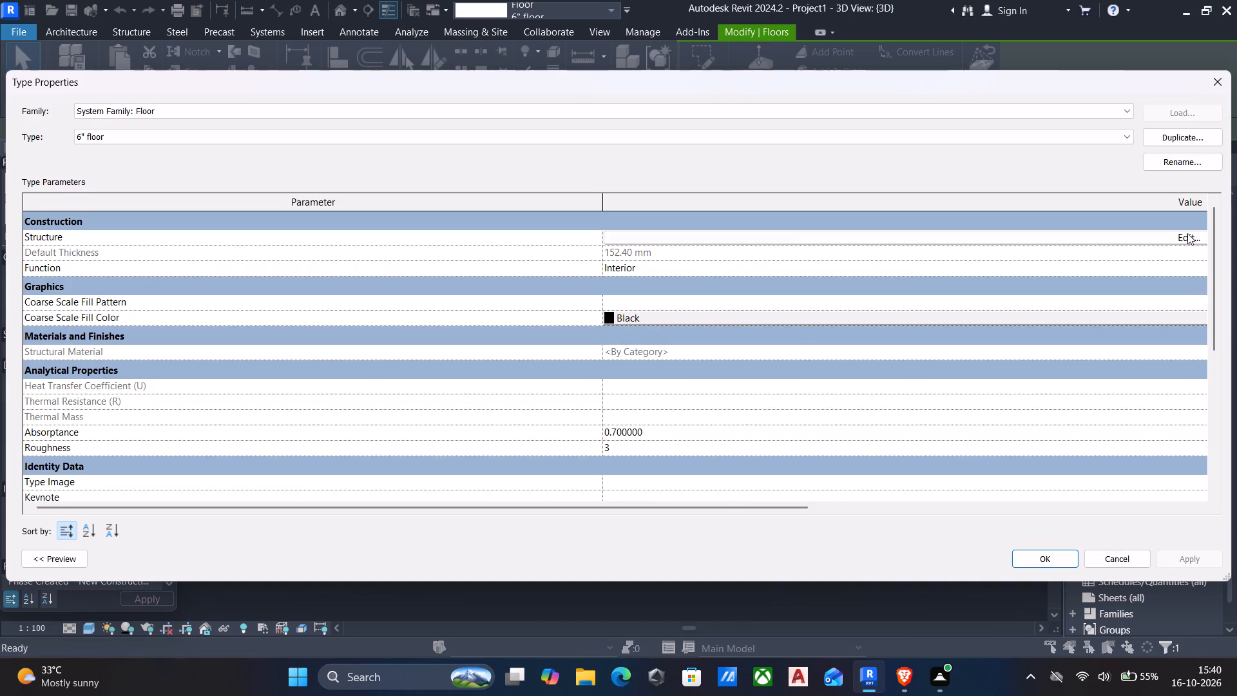
pyautogui.click(1194, 232)
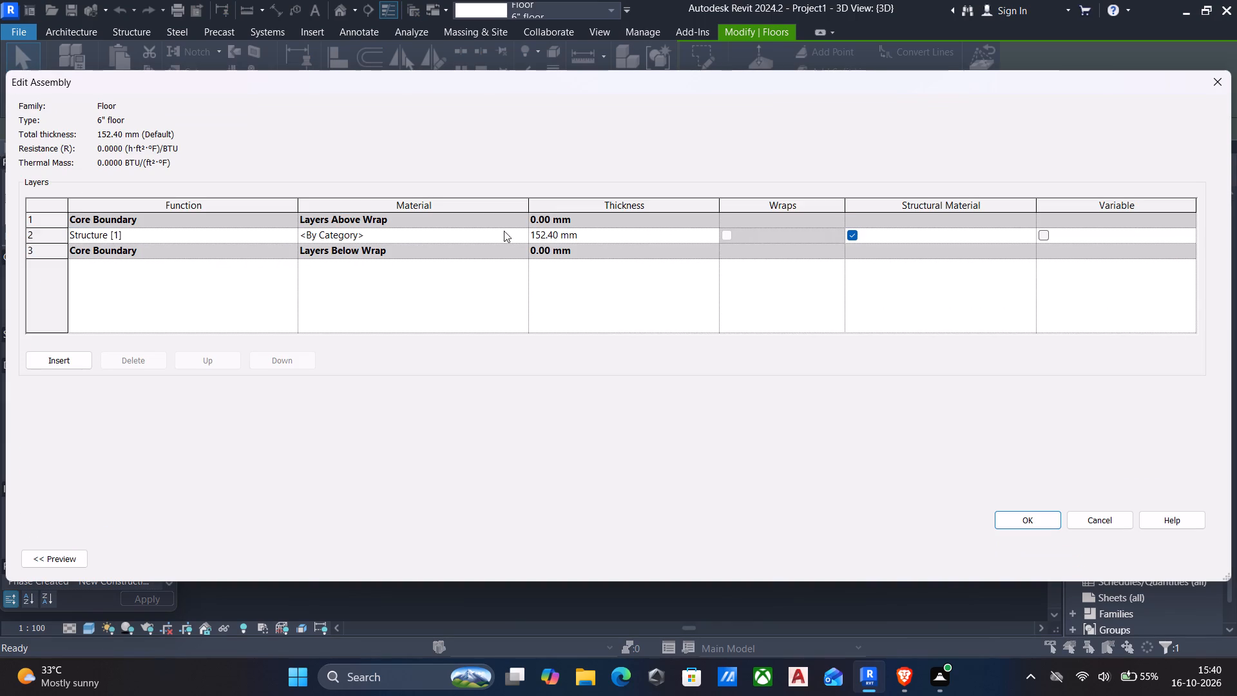
pyautogui.click(524, 230)
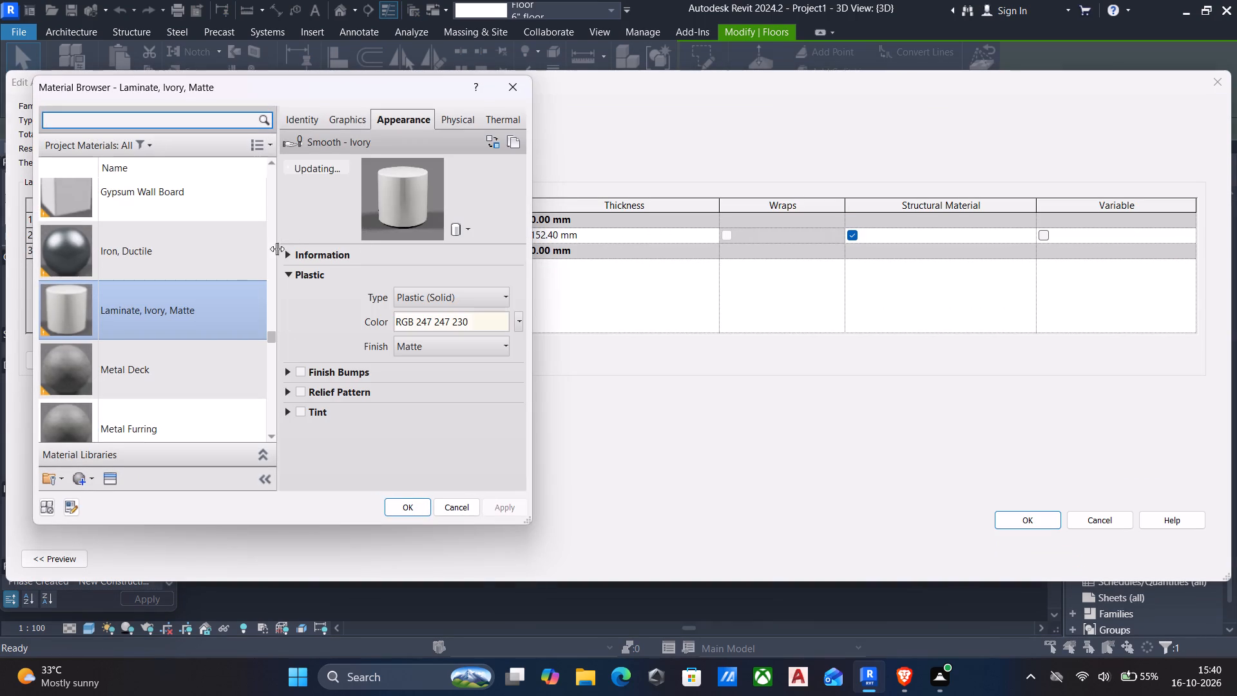
pyautogui.click(224, 304)
pyautogui.click(405, 501)
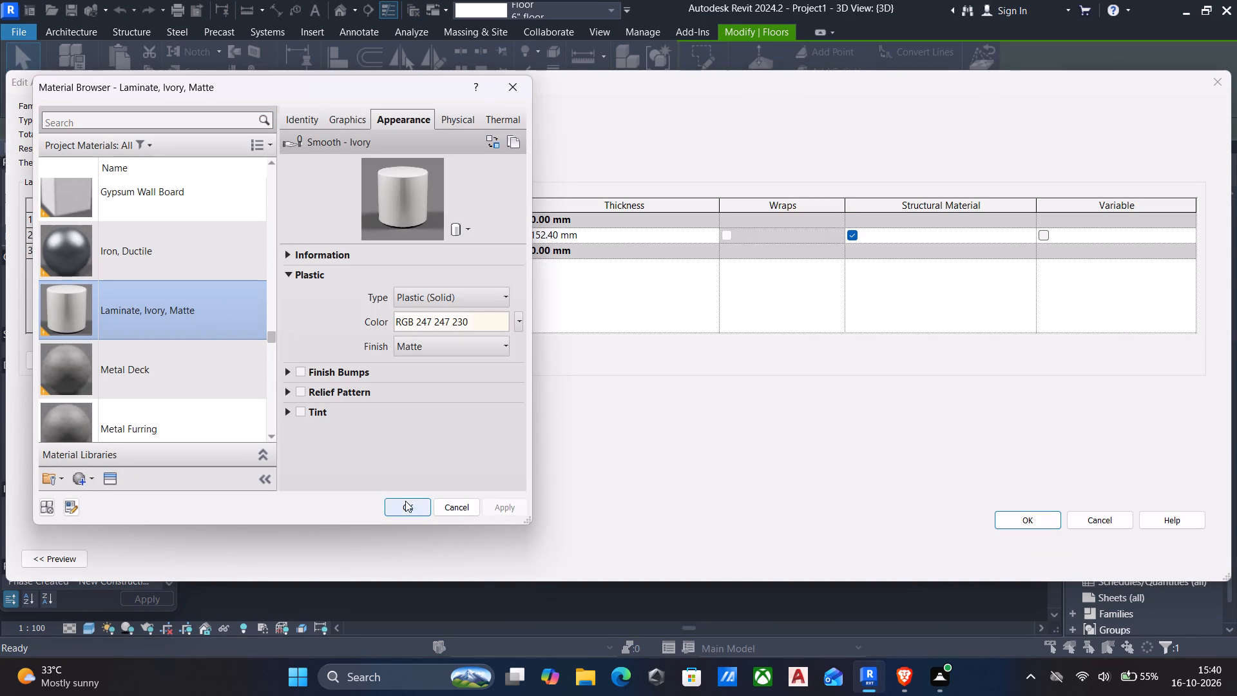
pyautogui.click(1028, 523)
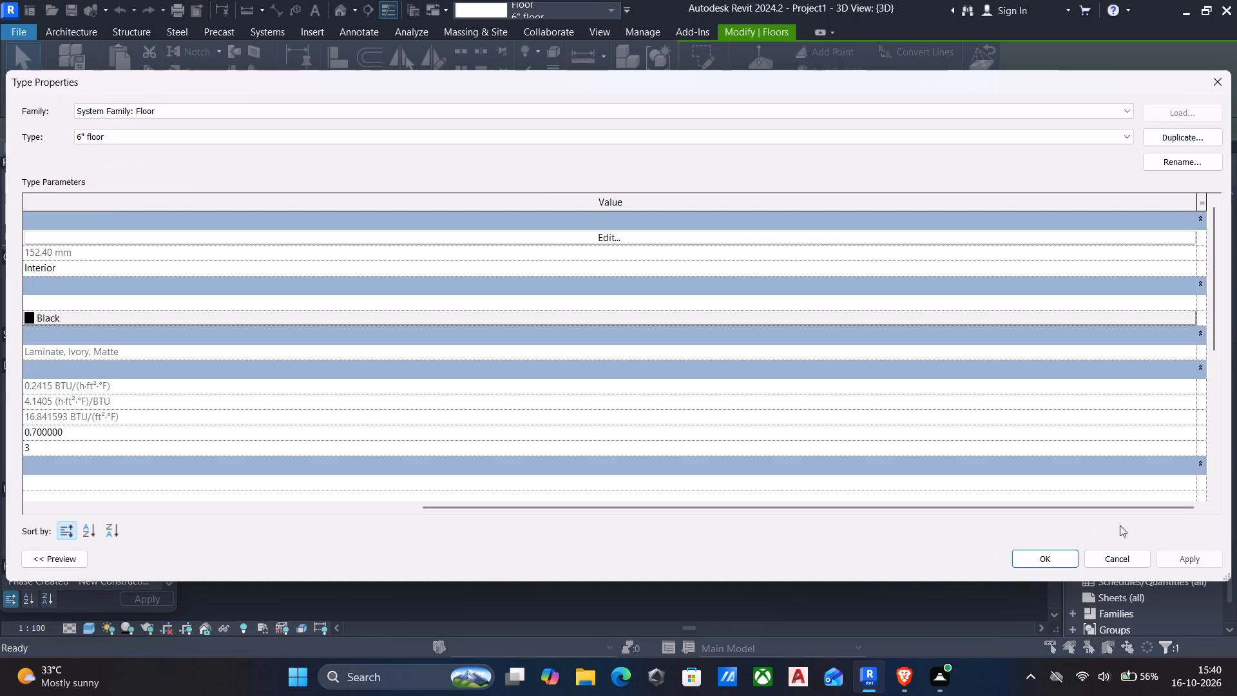
pyautogui.click(1187, 551)
pyautogui.moveTo(1053, 556); pyautogui.dragTo(1053, 548)
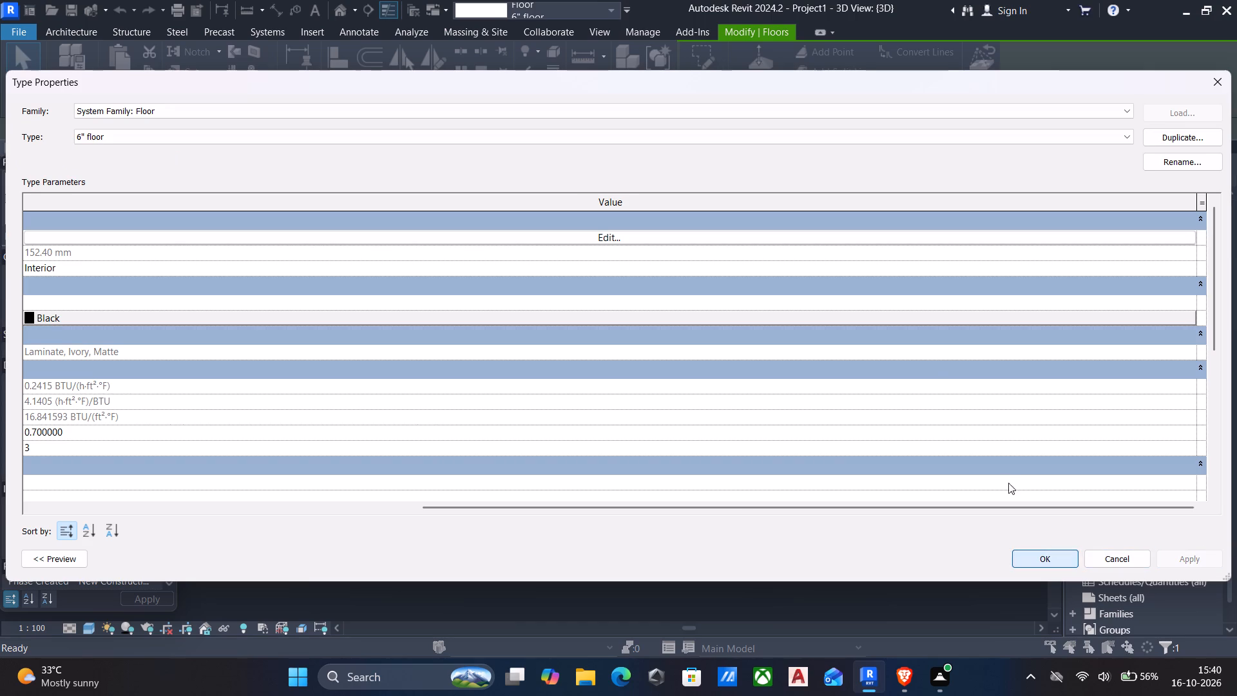
pyautogui.click(1021, 557)
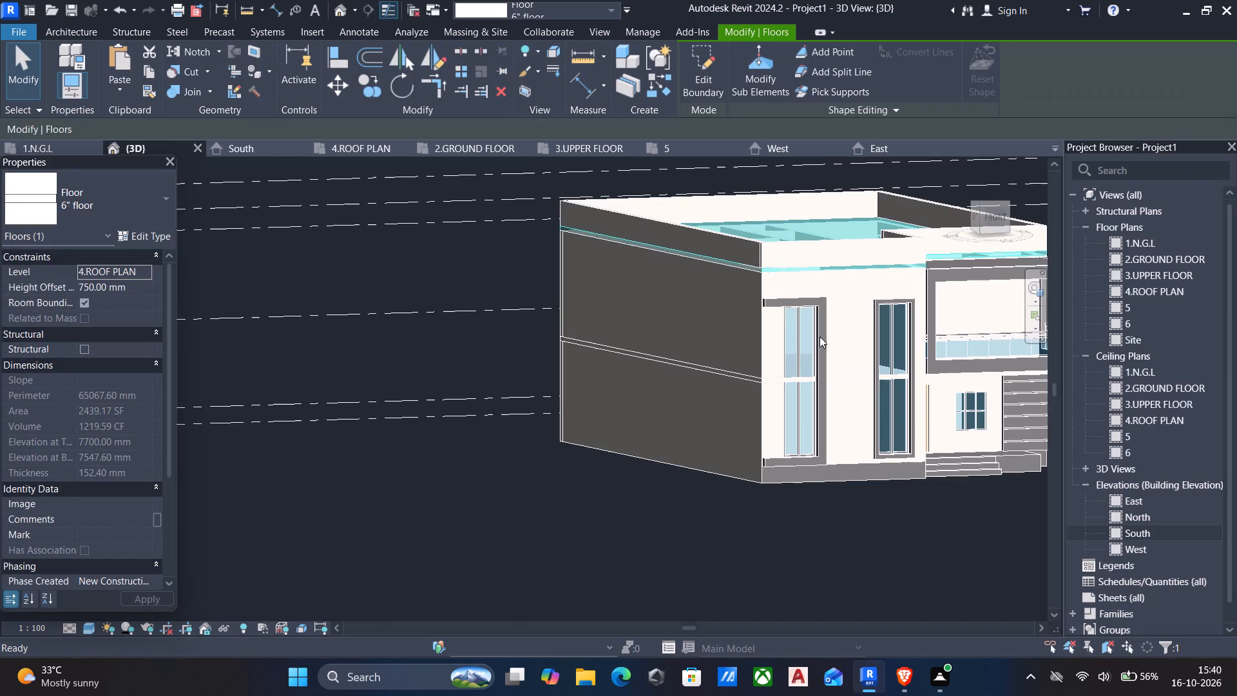
pyautogui.press('Escape')
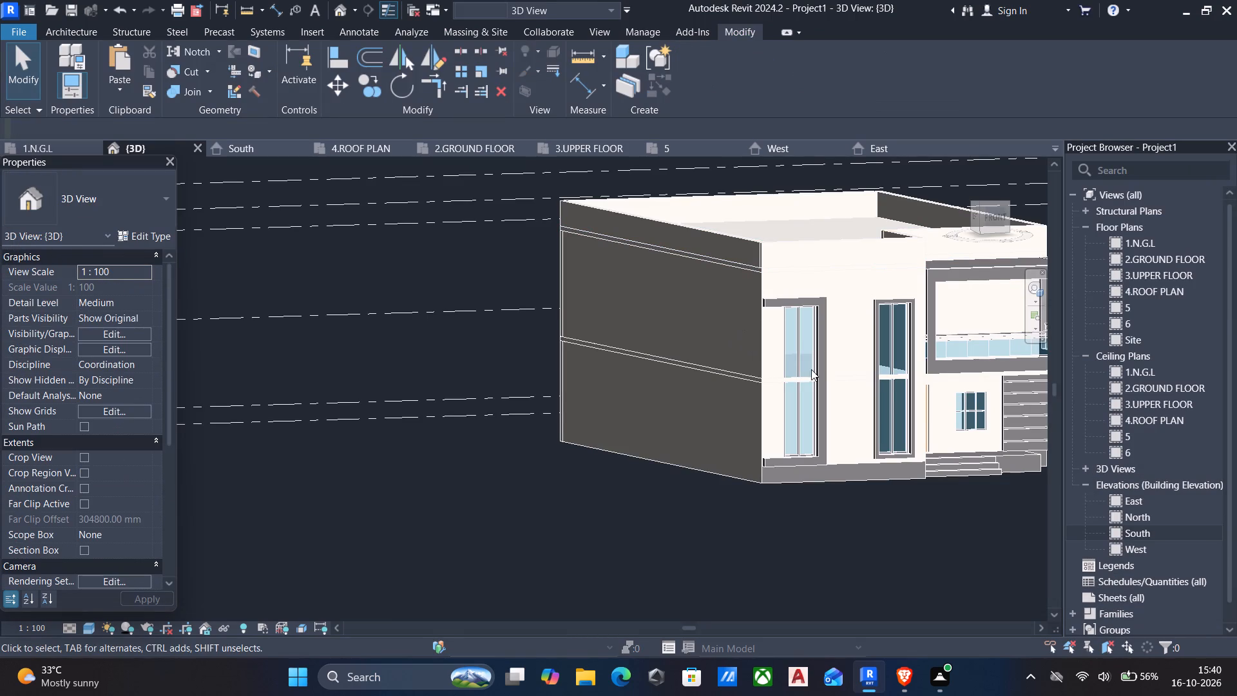
pyautogui.press('Escape')
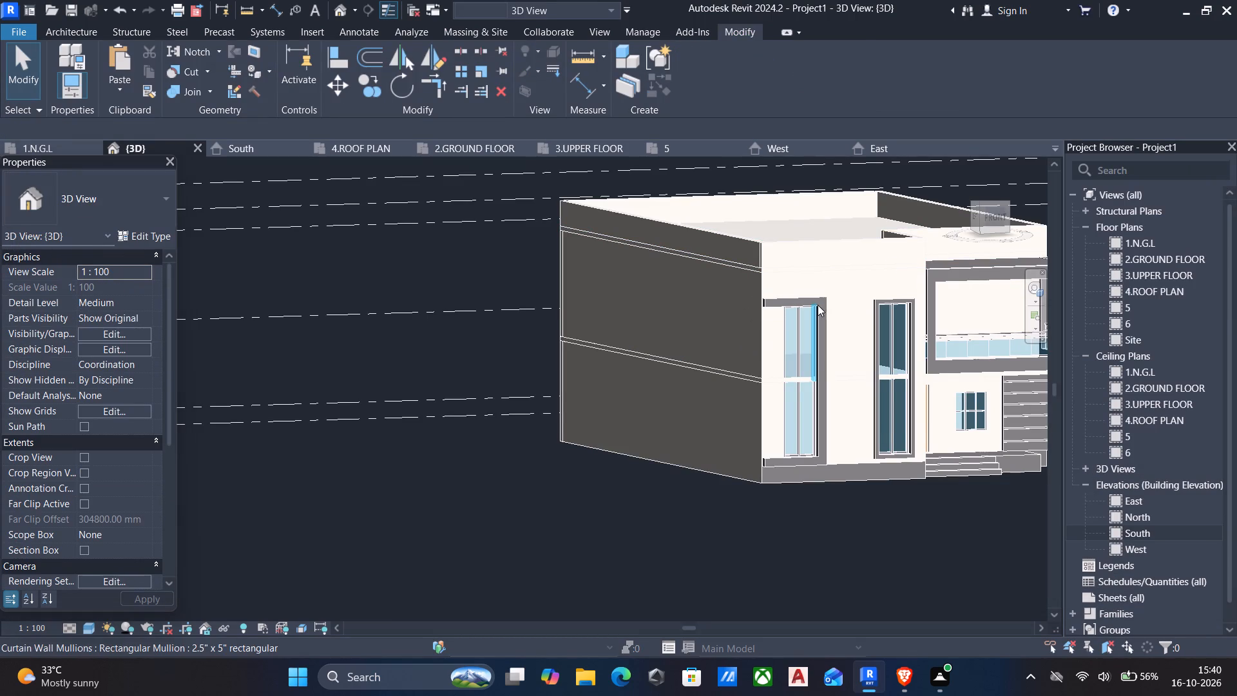
# Open the facade's in-place model for editing and set the corner window frame extrusion's material to Laminate, Ivory, Matte.
pyautogui.click(818, 305)
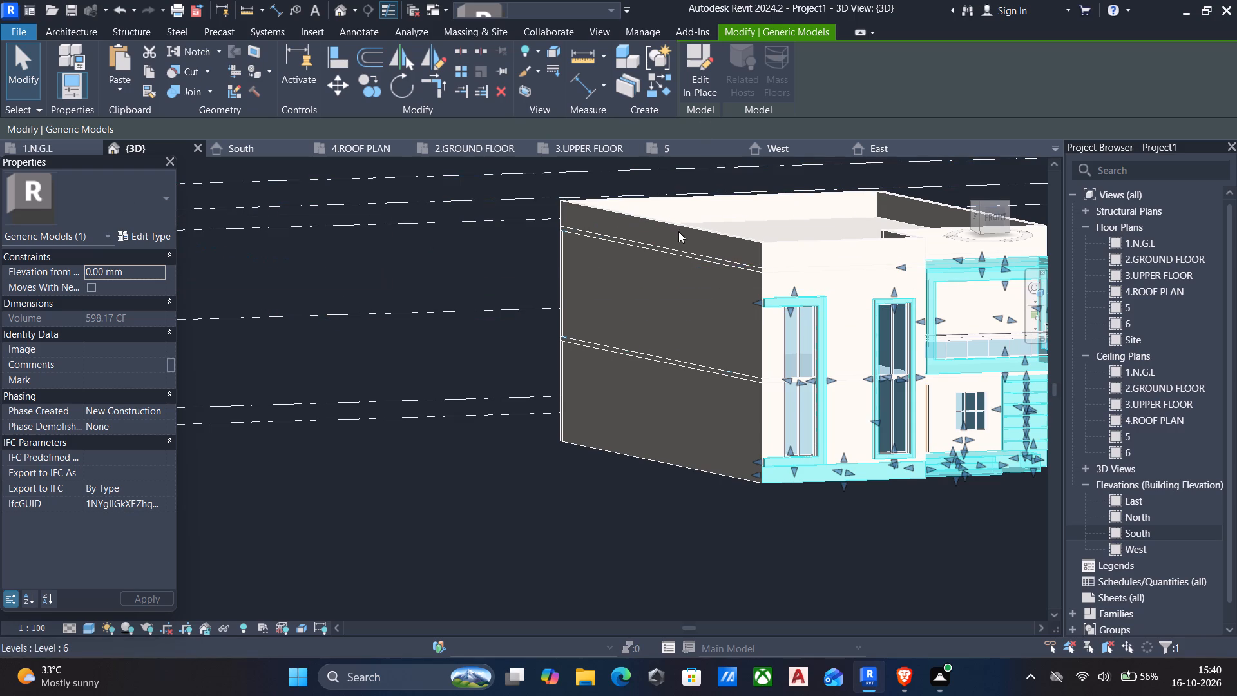
pyautogui.click(696, 85)
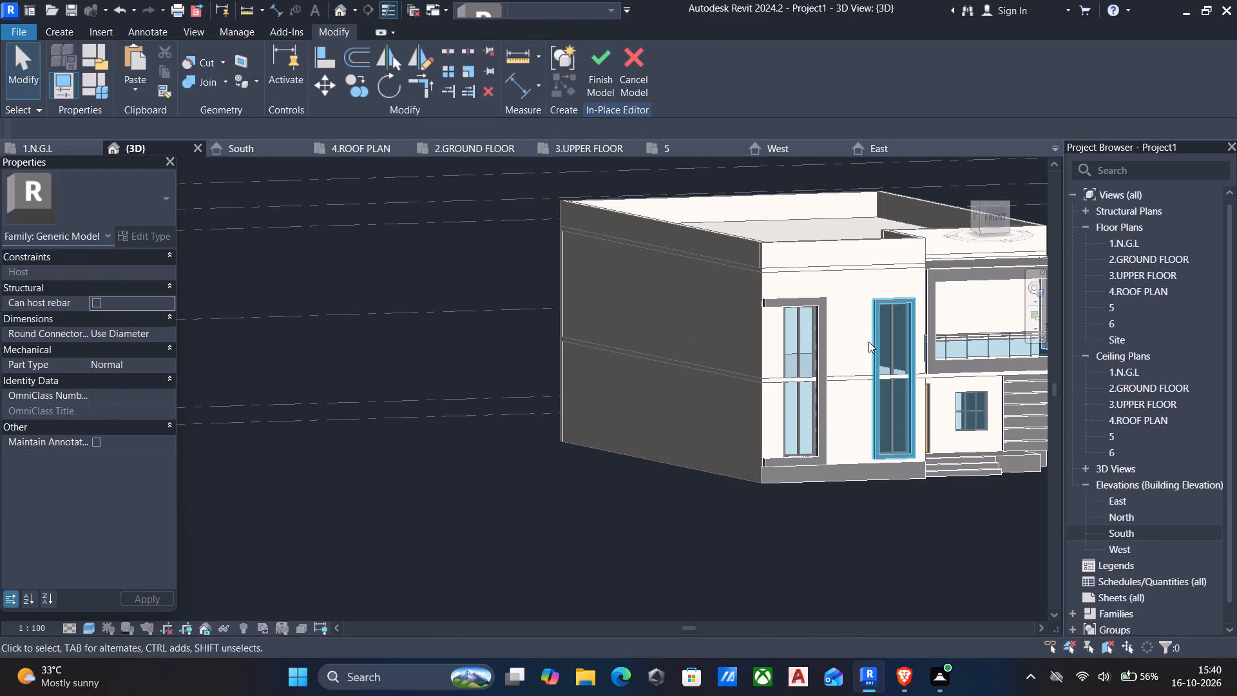
pyautogui.click(830, 340)
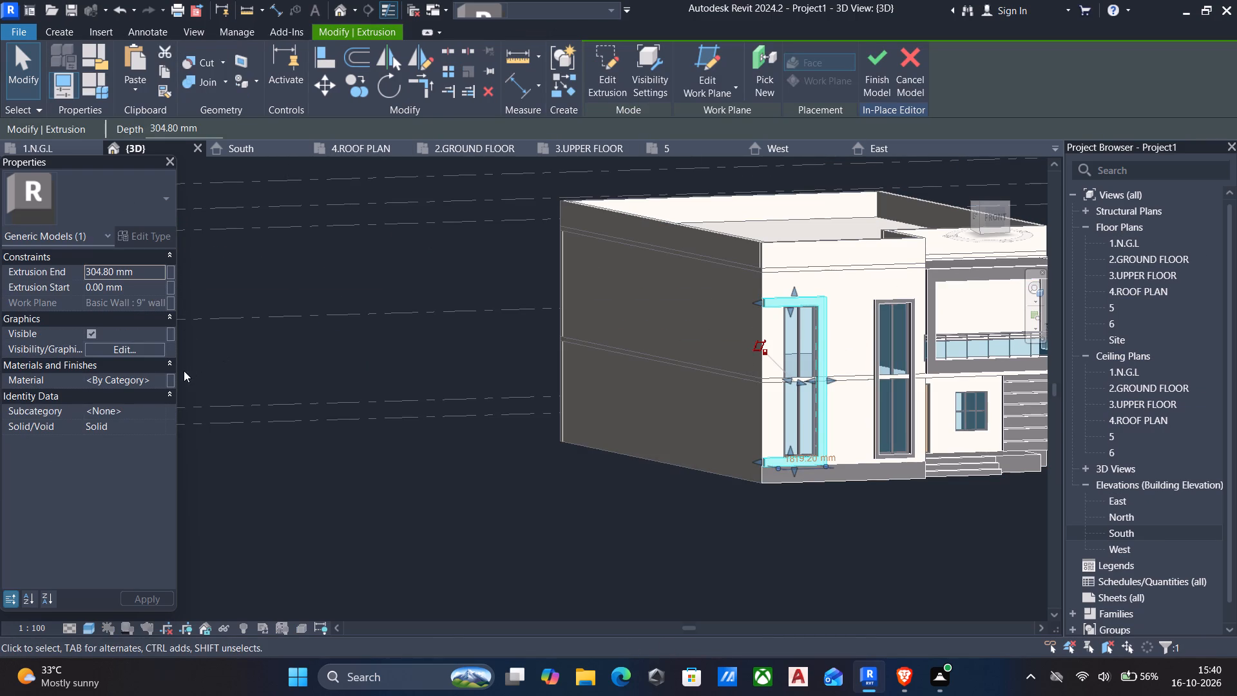
pyautogui.click(162, 377)
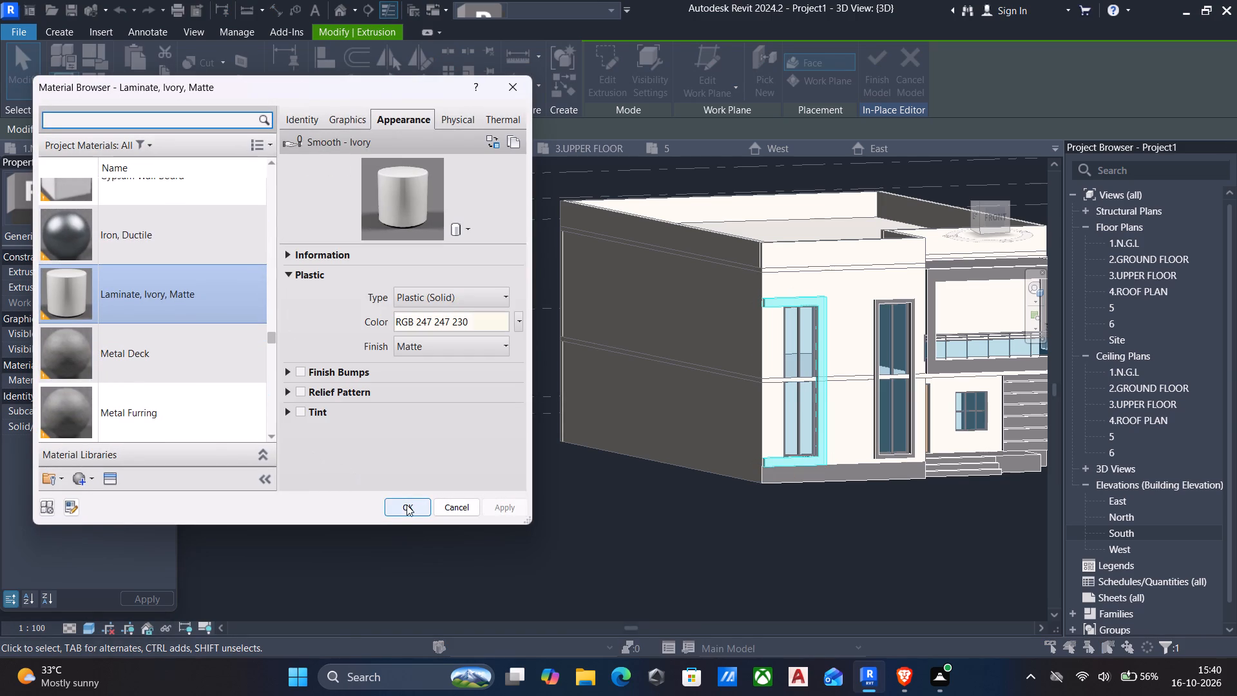
pyautogui.click(408, 505)
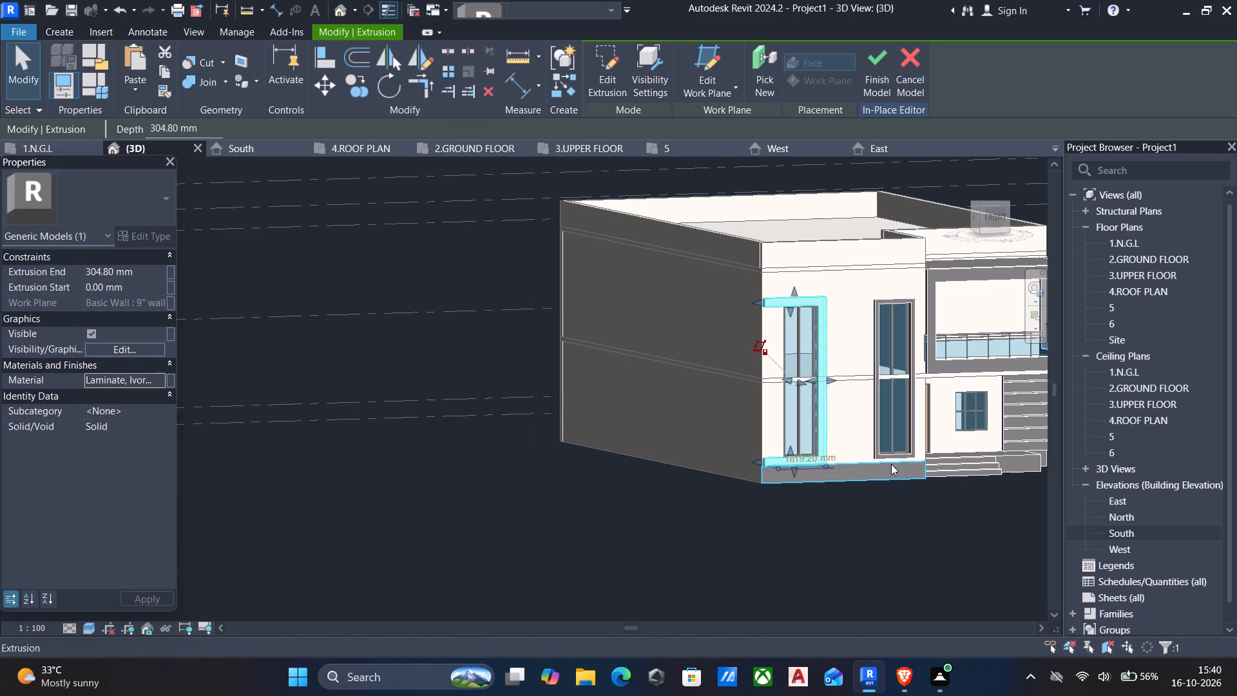
pyautogui.press('Escape')
# Set the material of the balcony's front frame extrusion to Gypsum Wall Board.
pyautogui.click(931, 363)
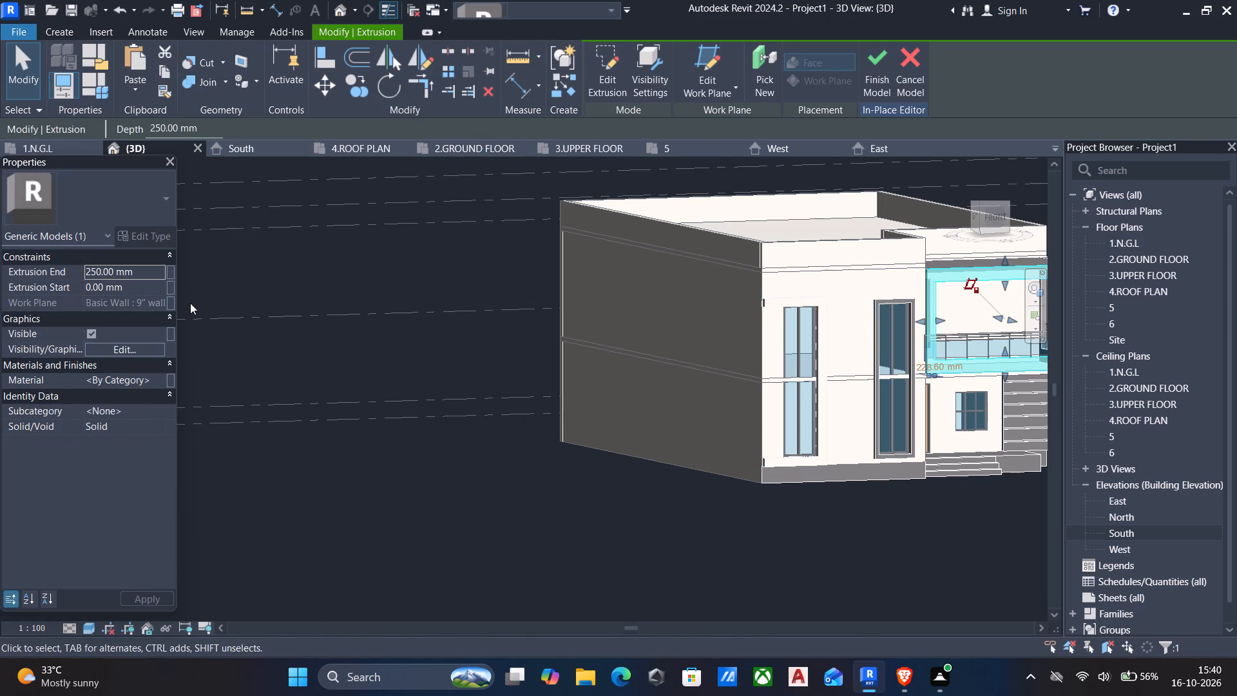
pyautogui.moveTo(642, 423); pyautogui.dragTo(506, 409, button='middle')
pyautogui.scroll(-1, 506, 409)
pyautogui.keyDown('shift'); pyautogui.middleClick(506, 409); pyautogui.keyUp('shift')
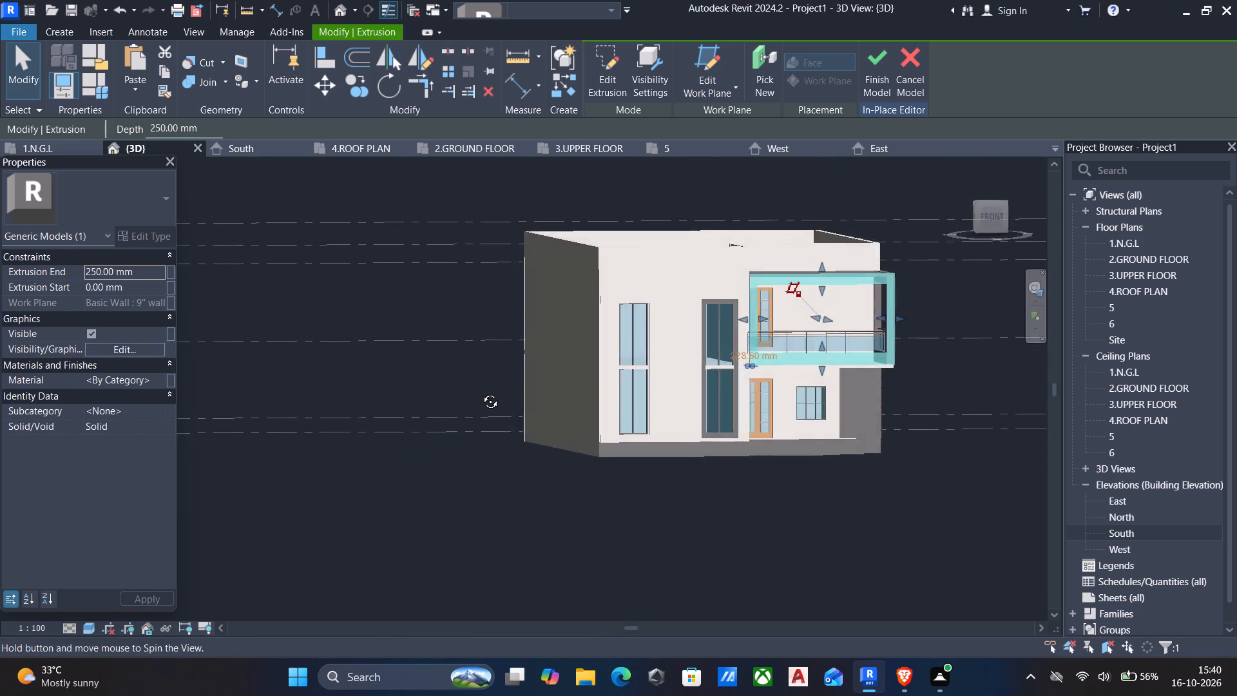
pyautogui.scroll(1, 665, 431)
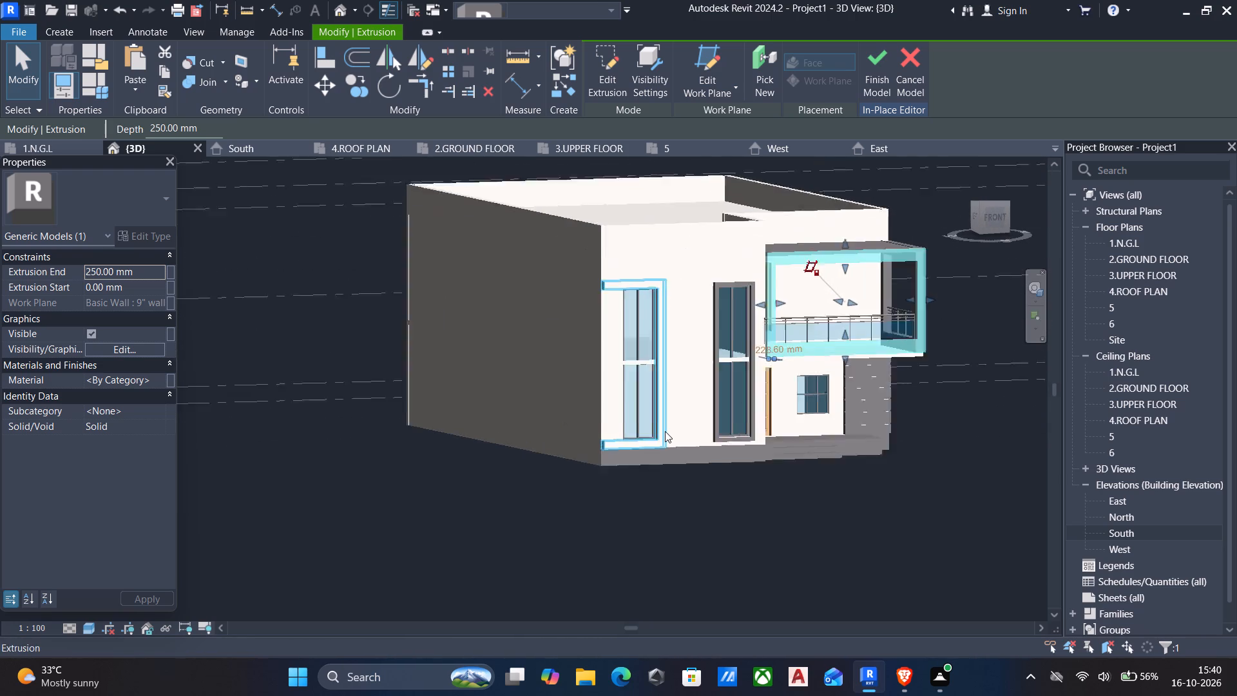
pyautogui.scroll(2, 665, 431)
pyautogui.moveTo(661, 434); pyautogui.dragTo(615, 447, button='middle')
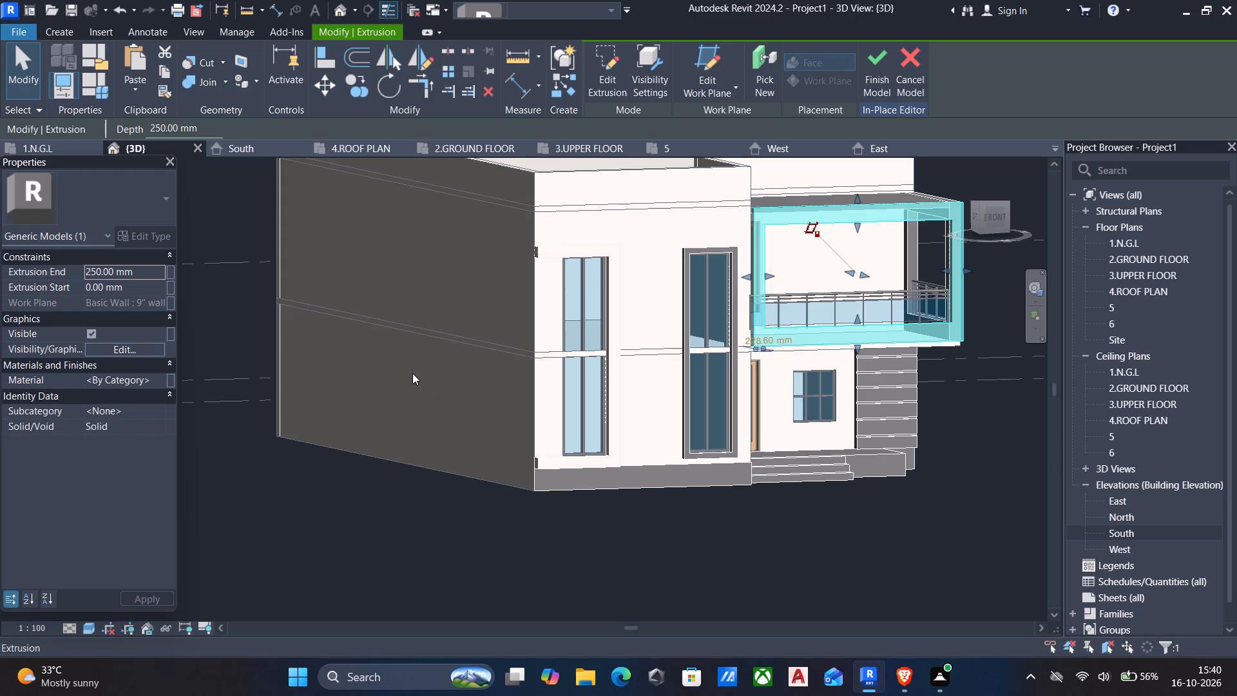
pyautogui.click(160, 379)
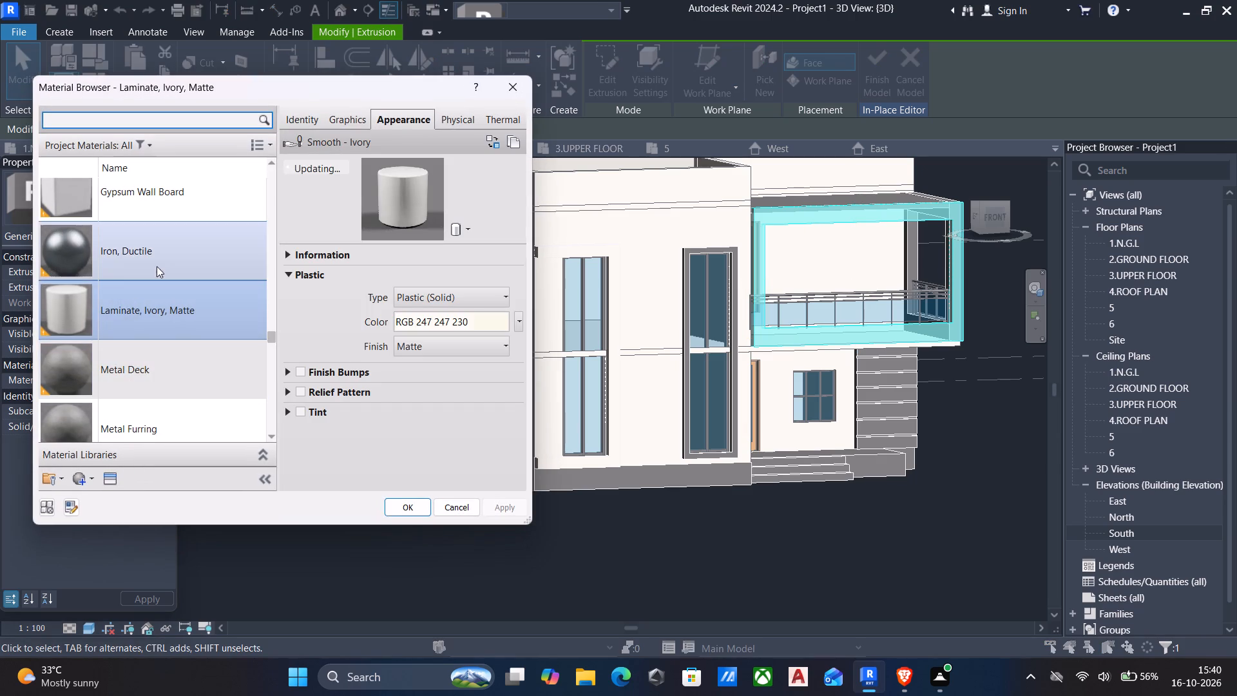
pyautogui.click(168, 211)
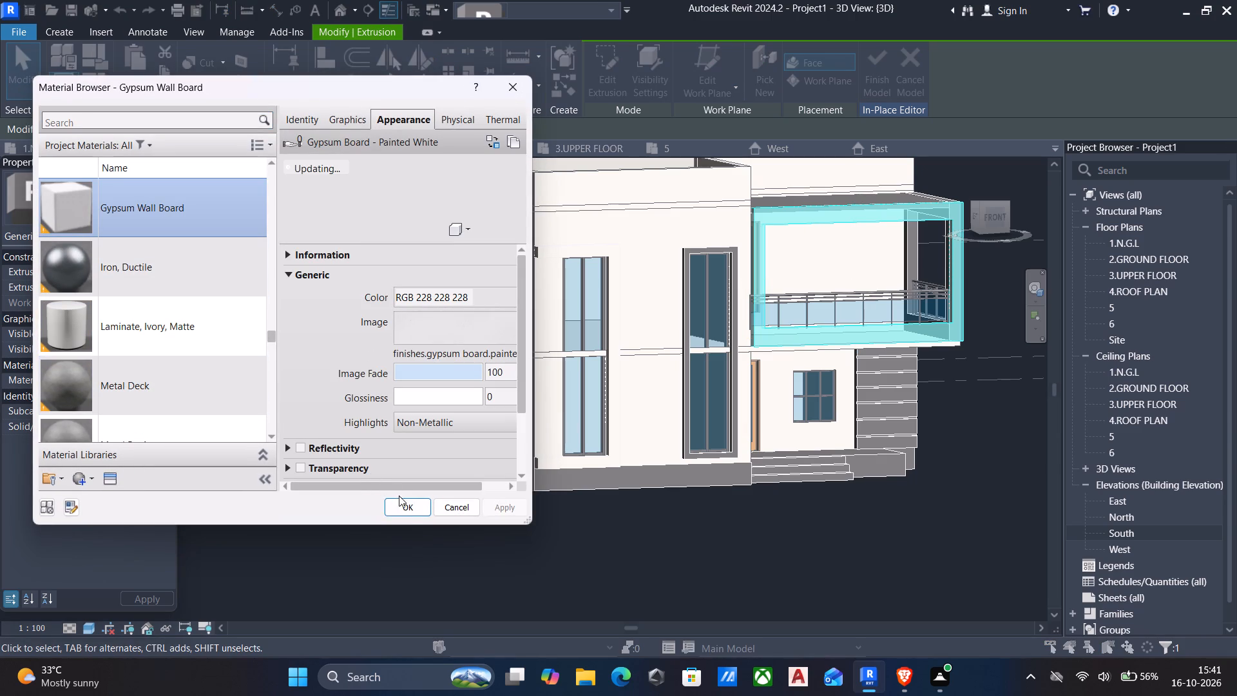
pyautogui.click(410, 512)
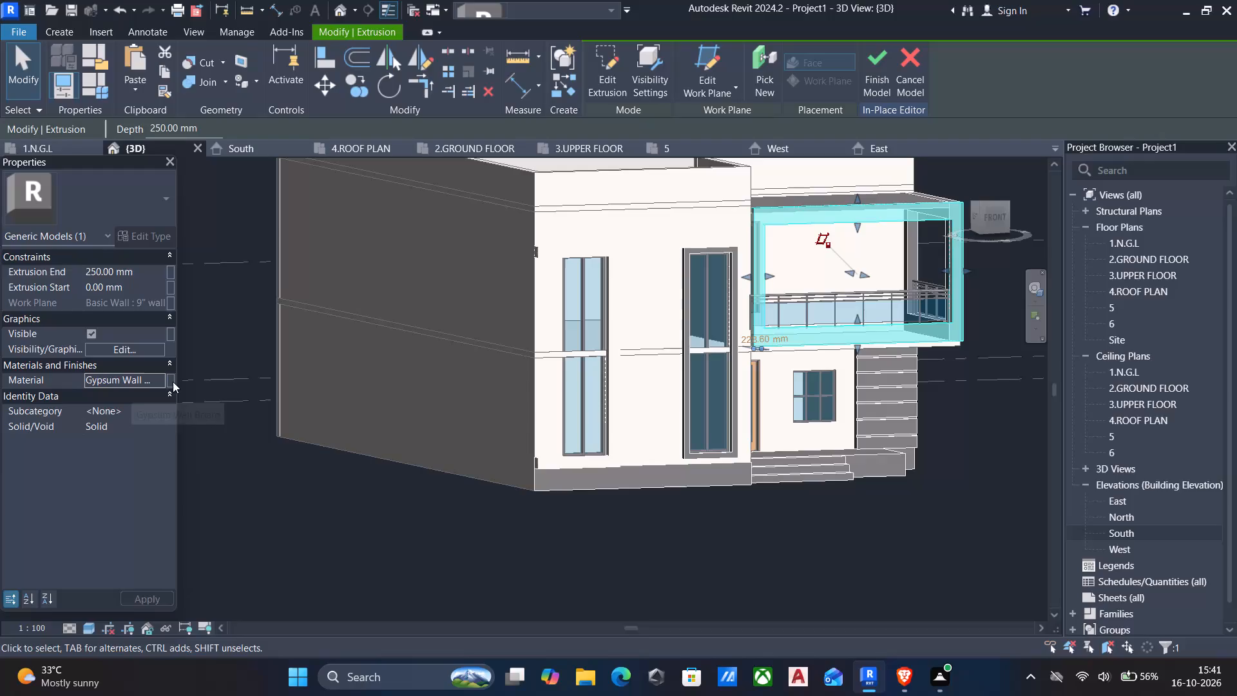
pyautogui.press('Escape')
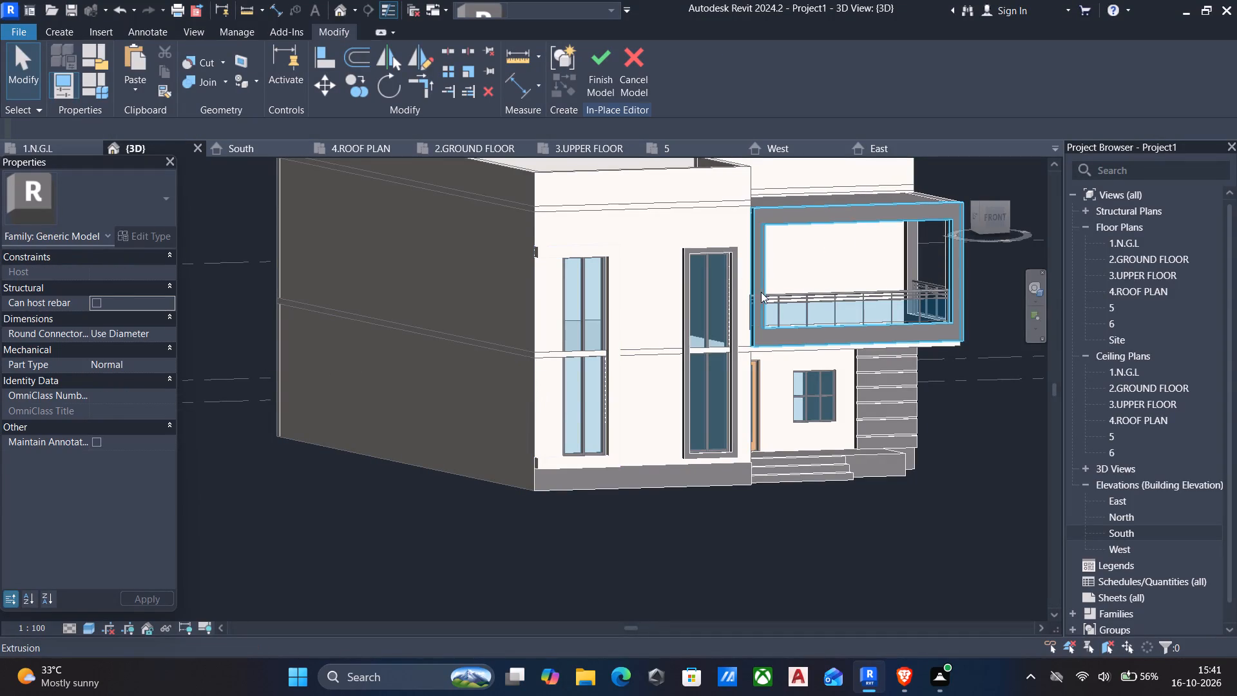
pyautogui.click(759, 296)
pyautogui.press('Escape')
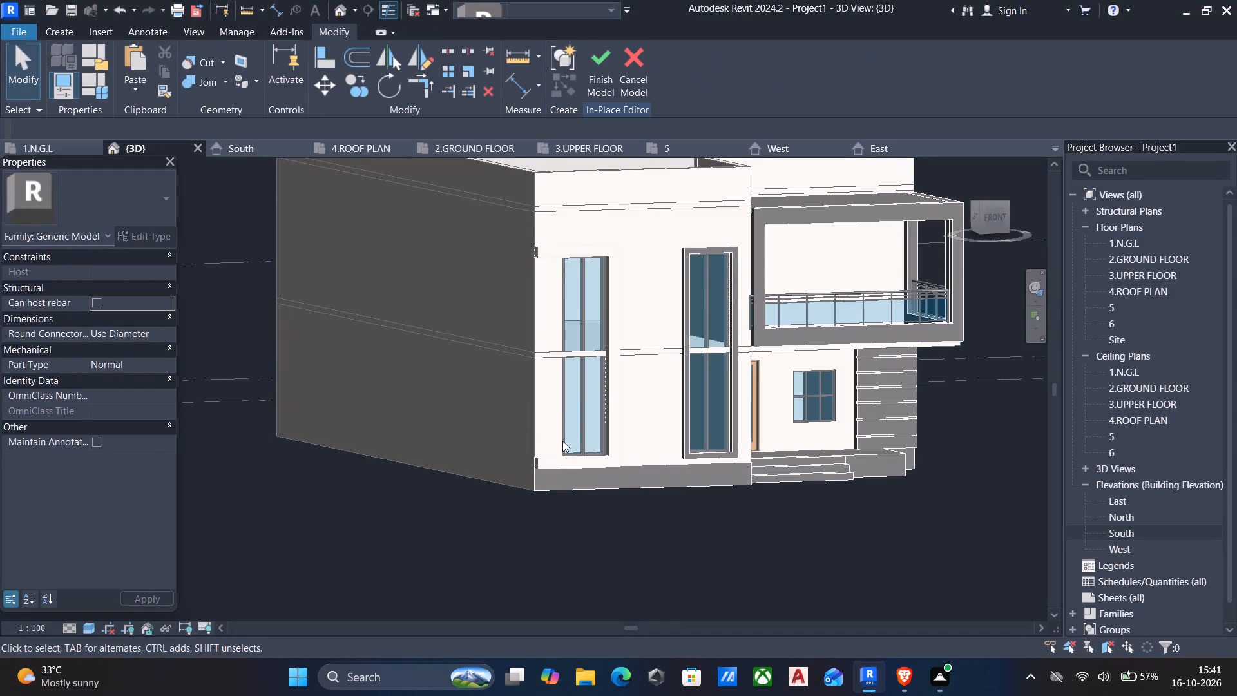
# Switch the 3D view's visual style to one that shows the materials' rendered appearance.
pyautogui.click(90, 623)
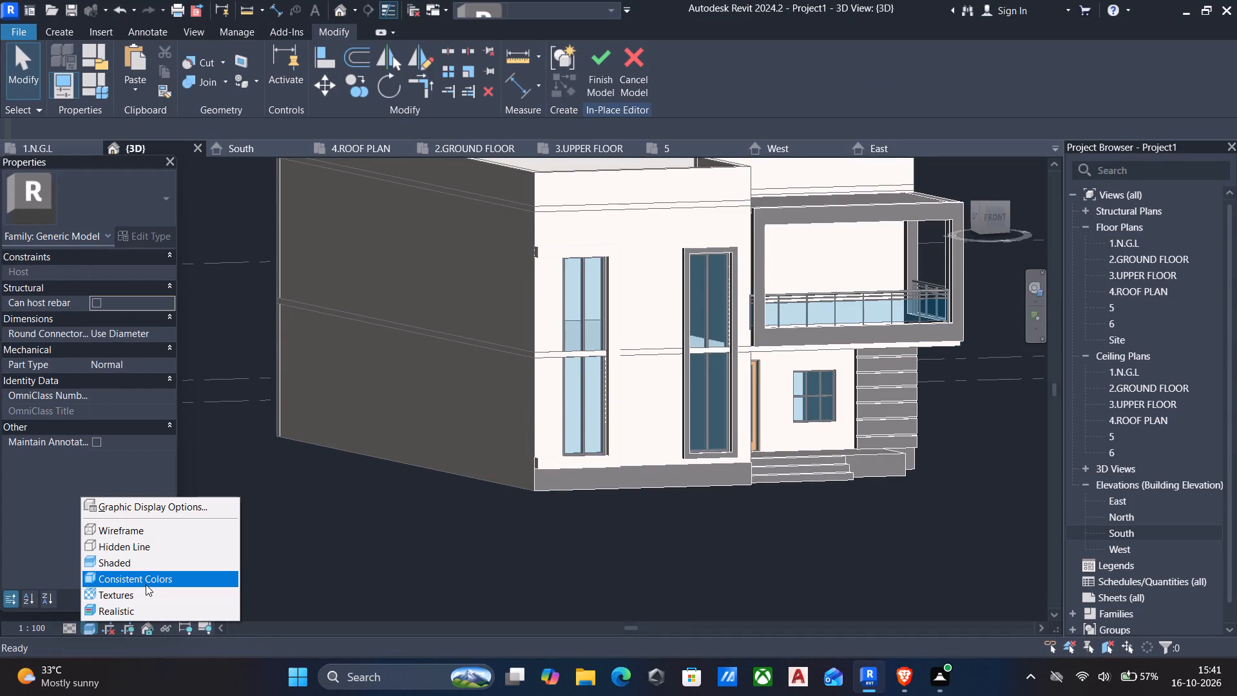
pyautogui.click(133, 604)
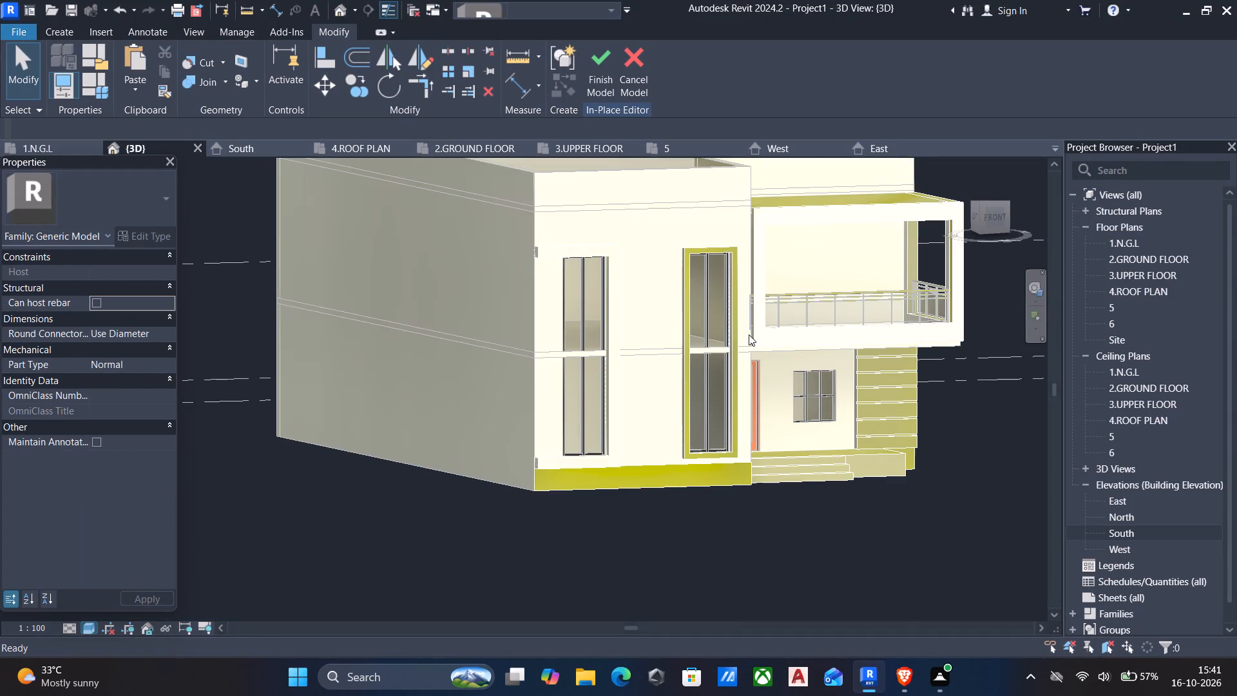
pyautogui.scroll(3, 749, 334)
pyautogui.scroll(-4, 749, 334)
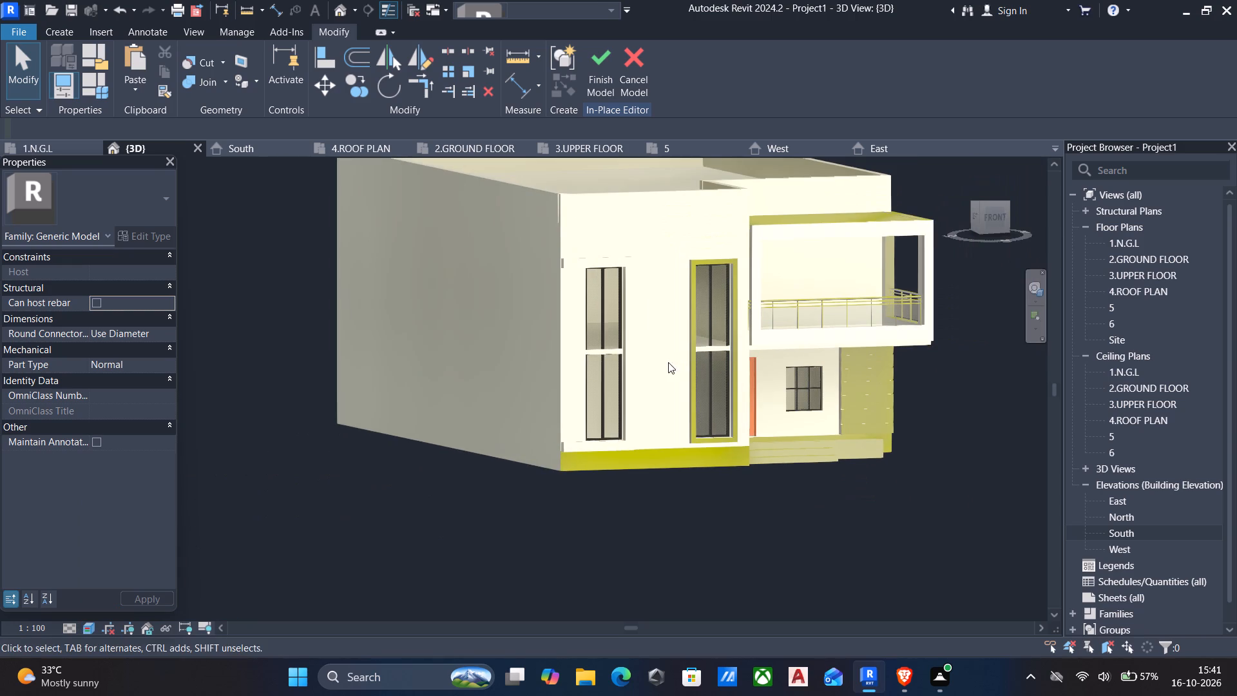
# Change the material of the corner window's frame extrusion to Gypsum Wall Board.
pyautogui.click(625, 370)
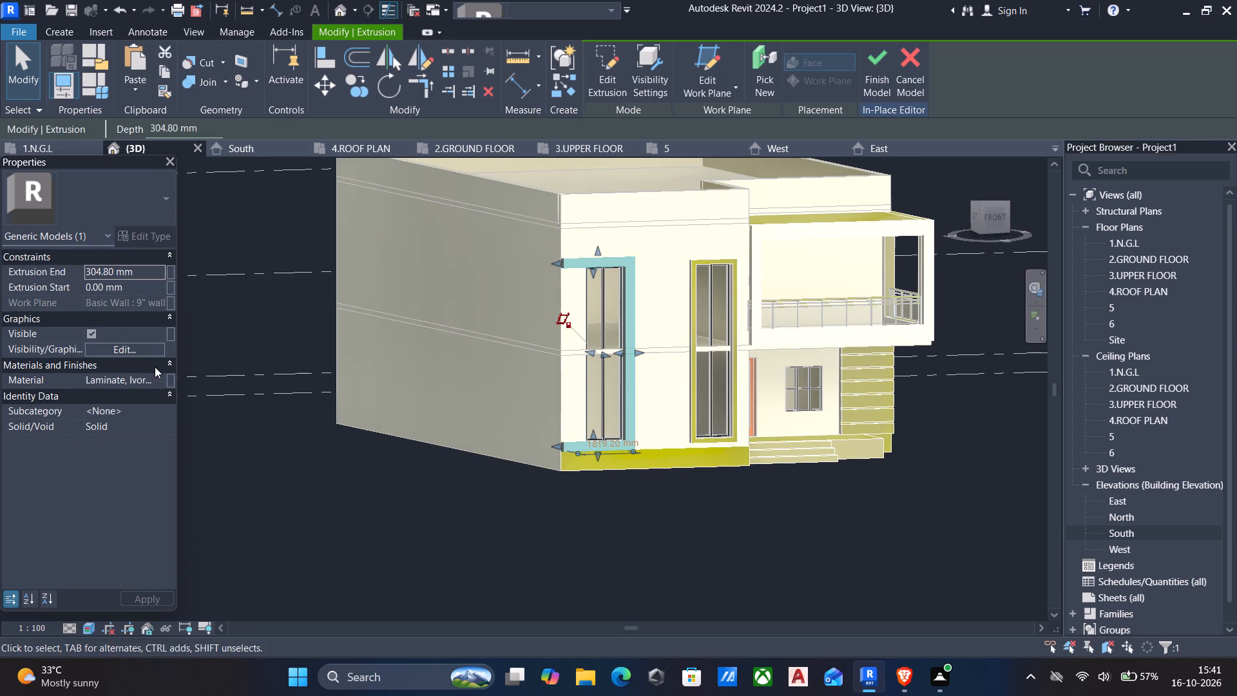
pyautogui.click(155, 378)
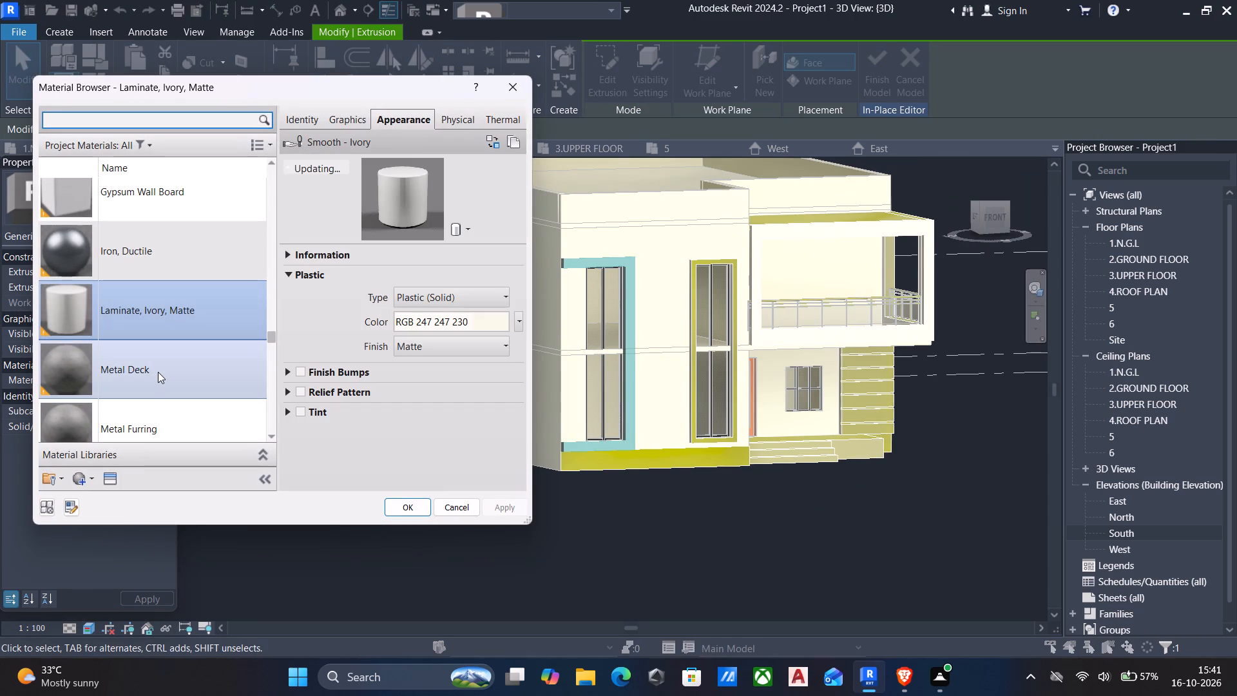
pyautogui.click(163, 199)
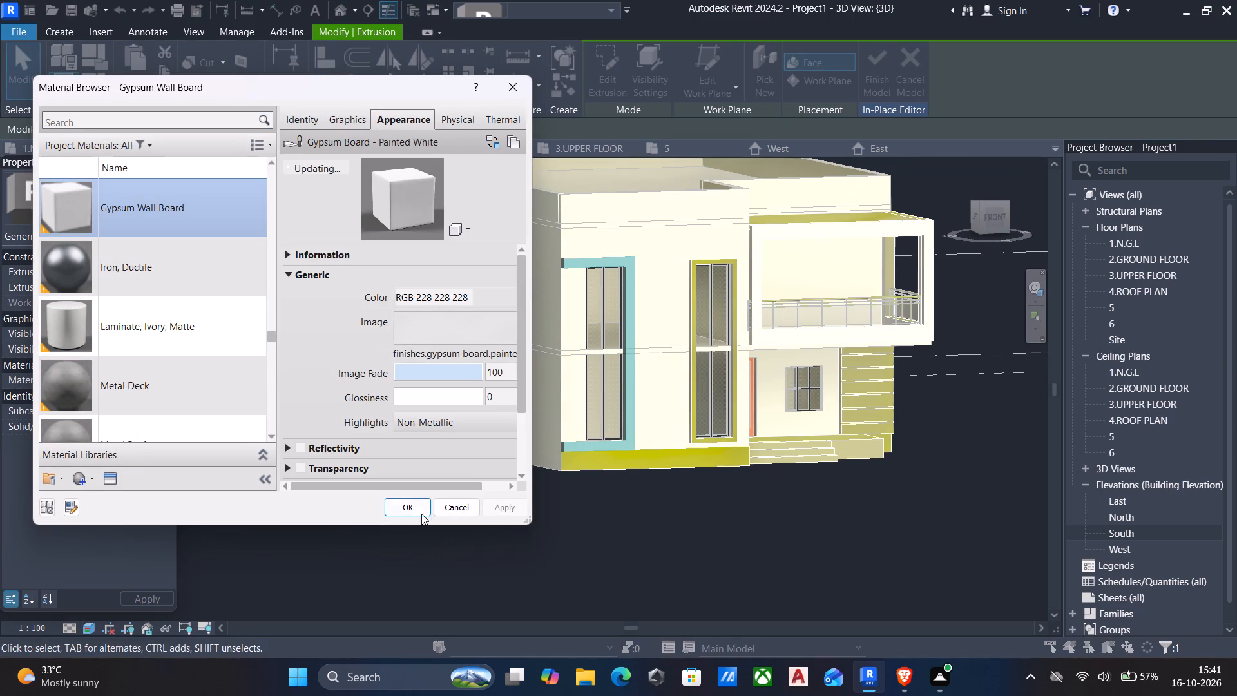
pyautogui.click(414, 509)
pyautogui.press('Escape')
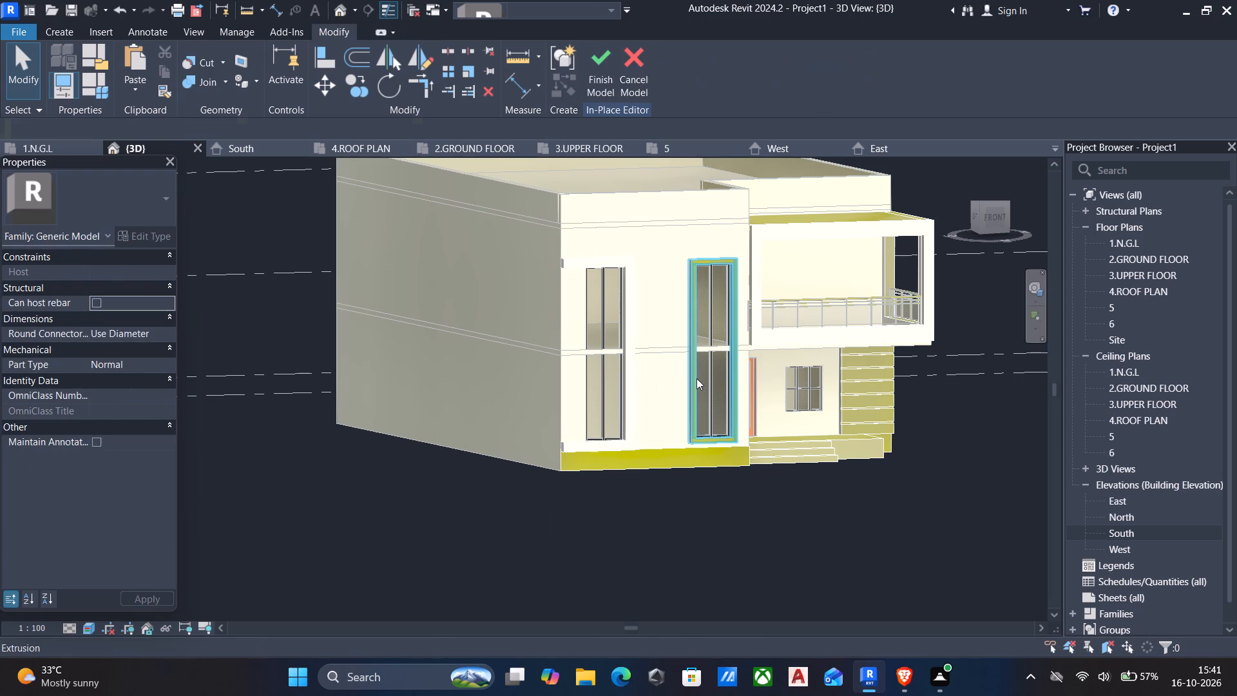
# Set the material of the frame extrusion around the second tall facade window to Gypsum Wall Board.
pyautogui.click(696, 378)
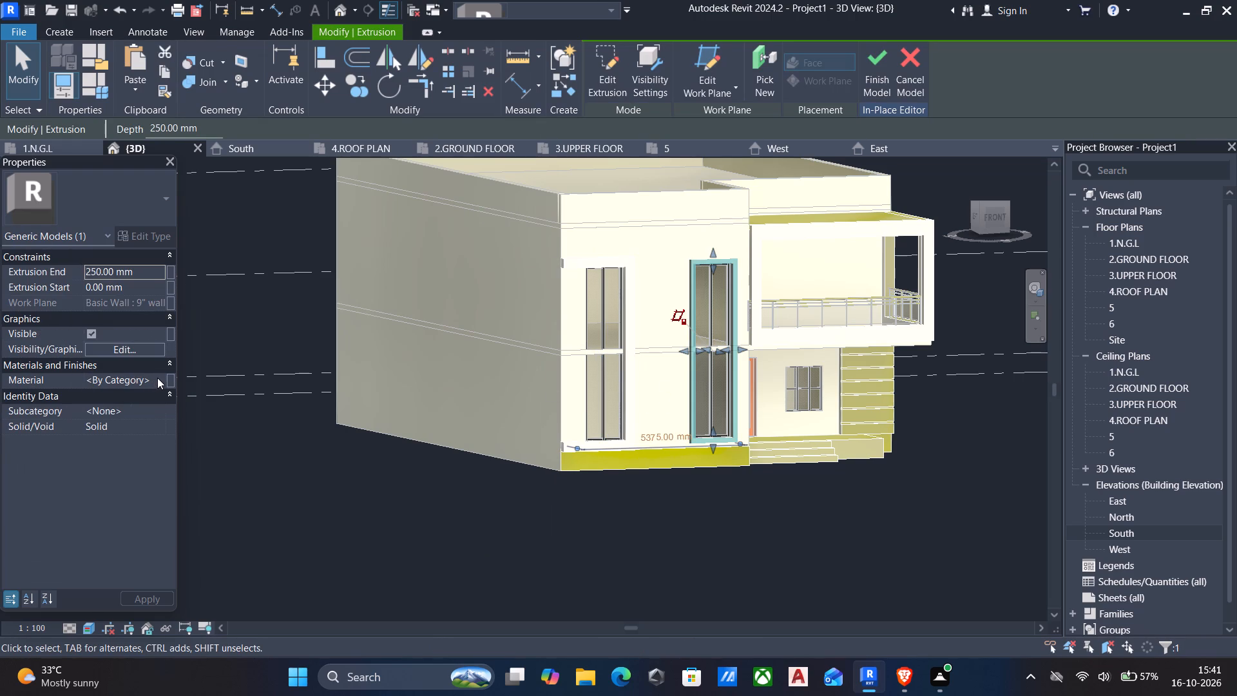
pyautogui.click(161, 376)
pyautogui.click(192, 303)
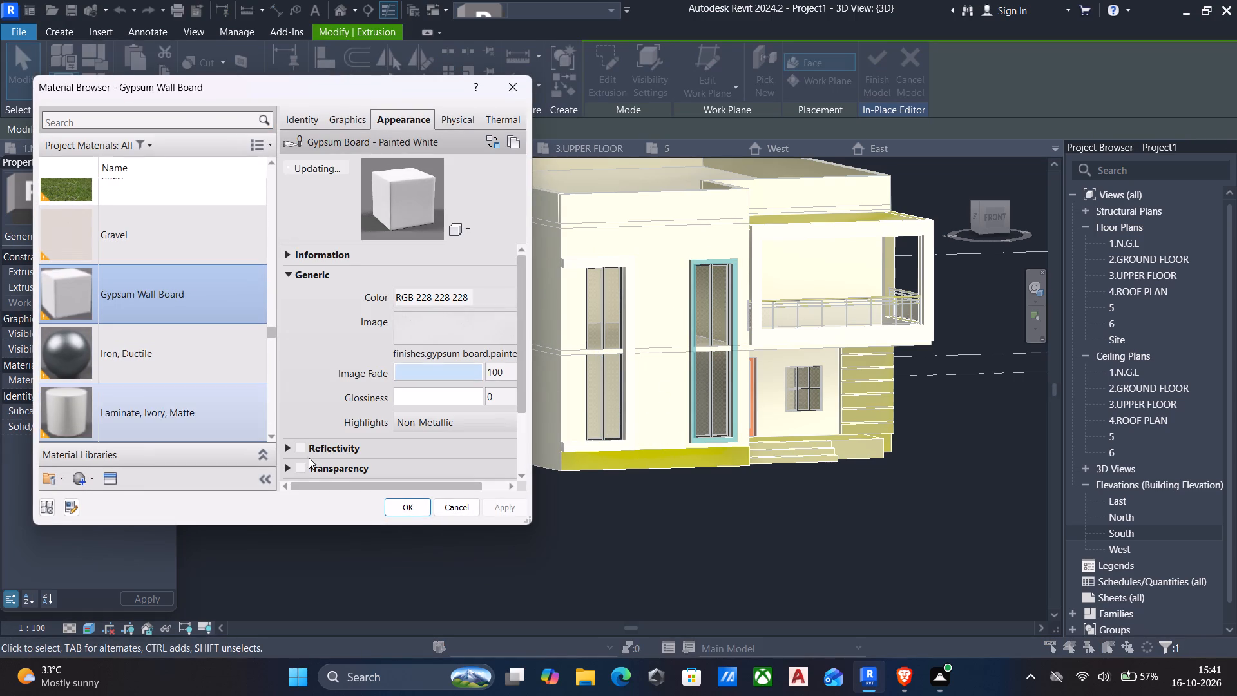
pyautogui.click(416, 512)
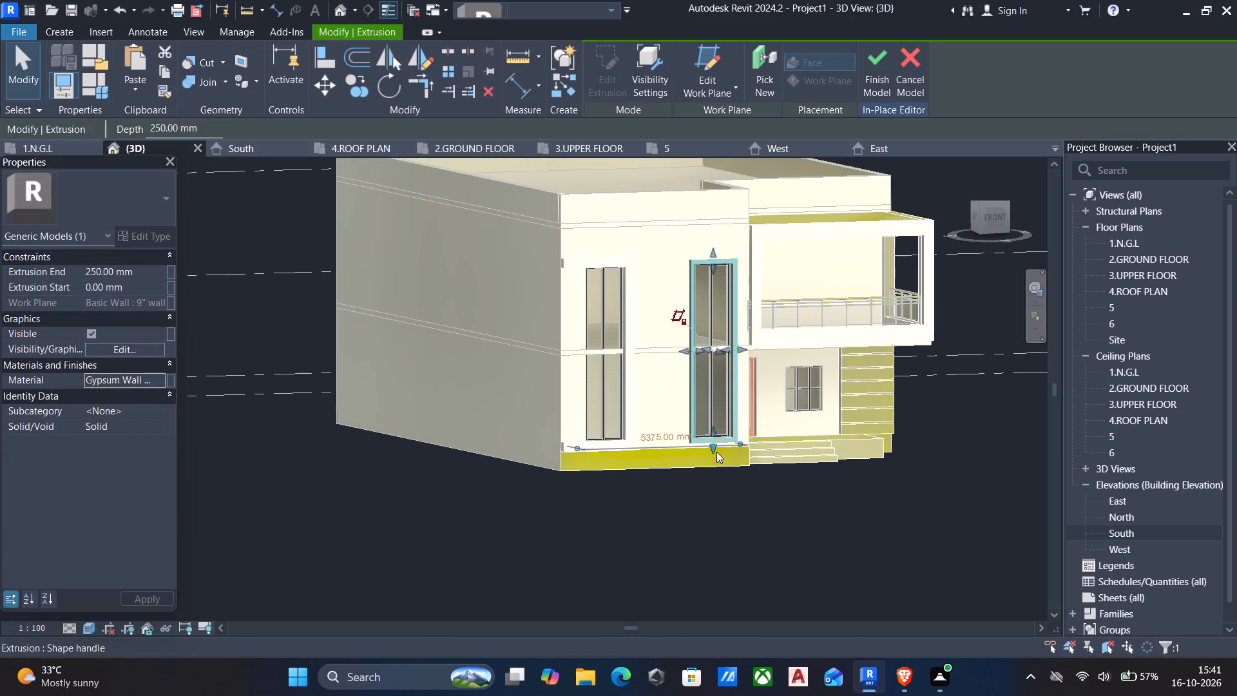
pyautogui.press('Escape')
# Set the material of the balcony's side frame and top slab extrusions together to Gypsum Wall Board.
pyautogui.scroll(-1, 837, 539)
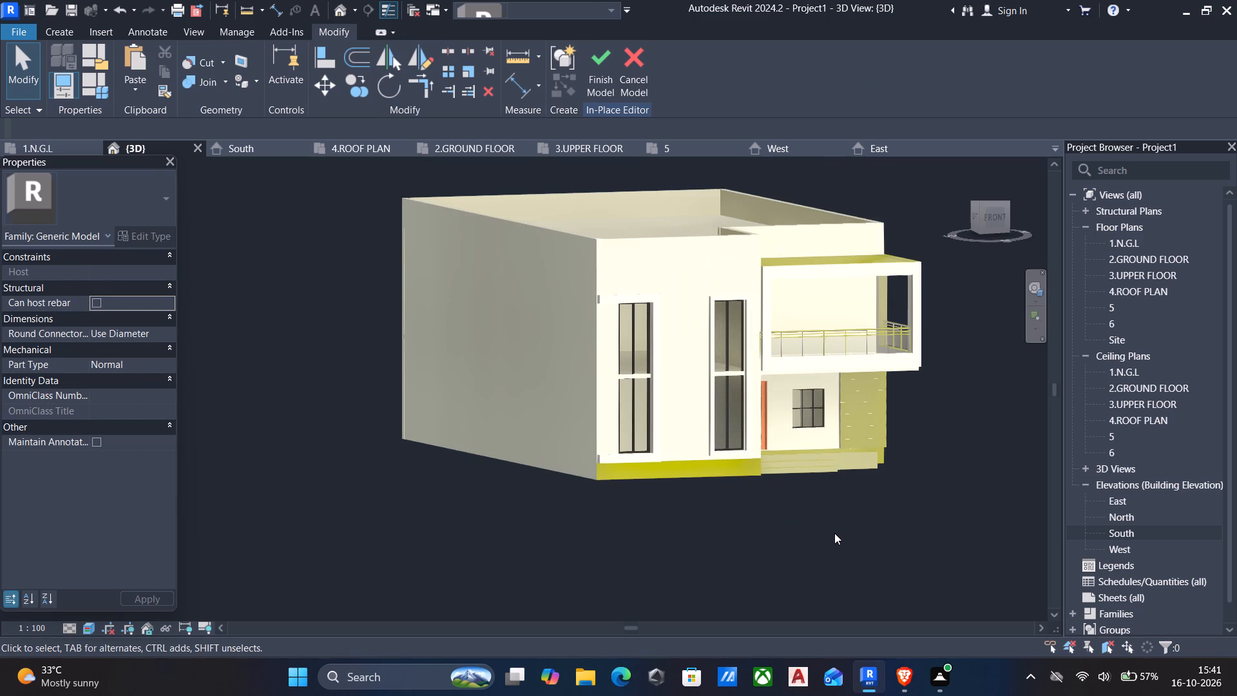
pyautogui.keyDown('shift'); pyautogui.moveTo(834, 533); pyautogui.dragTo(611, 570, button='middle'); pyautogui.keyUp('shift')
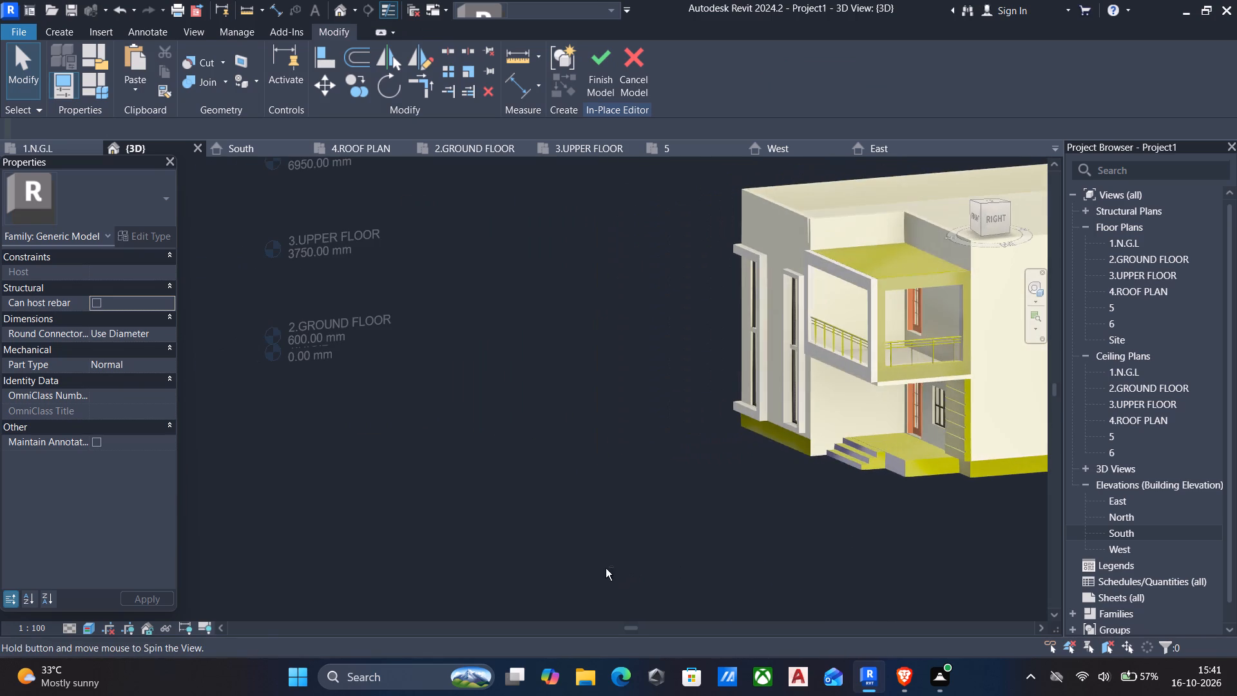
pyautogui.click(935, 365)
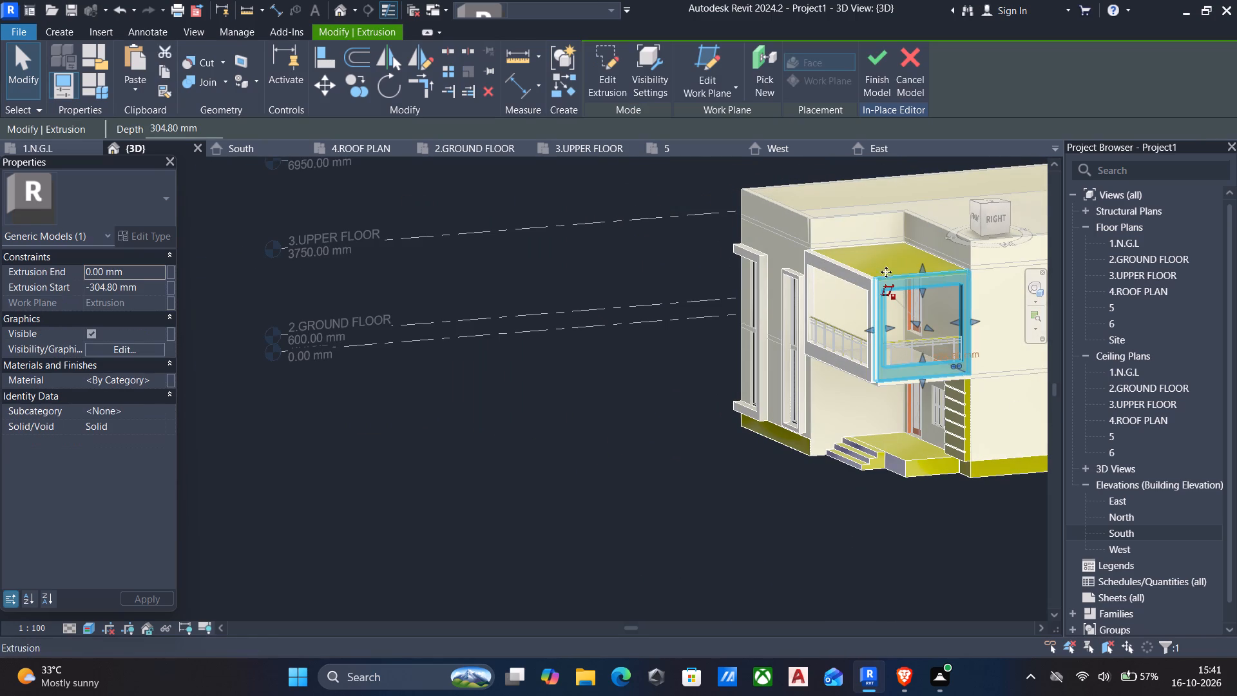
pyautogui.keyDown('ctrl'); pyautogui.click(870, 249); pyautogui.keyUp('ctrl')
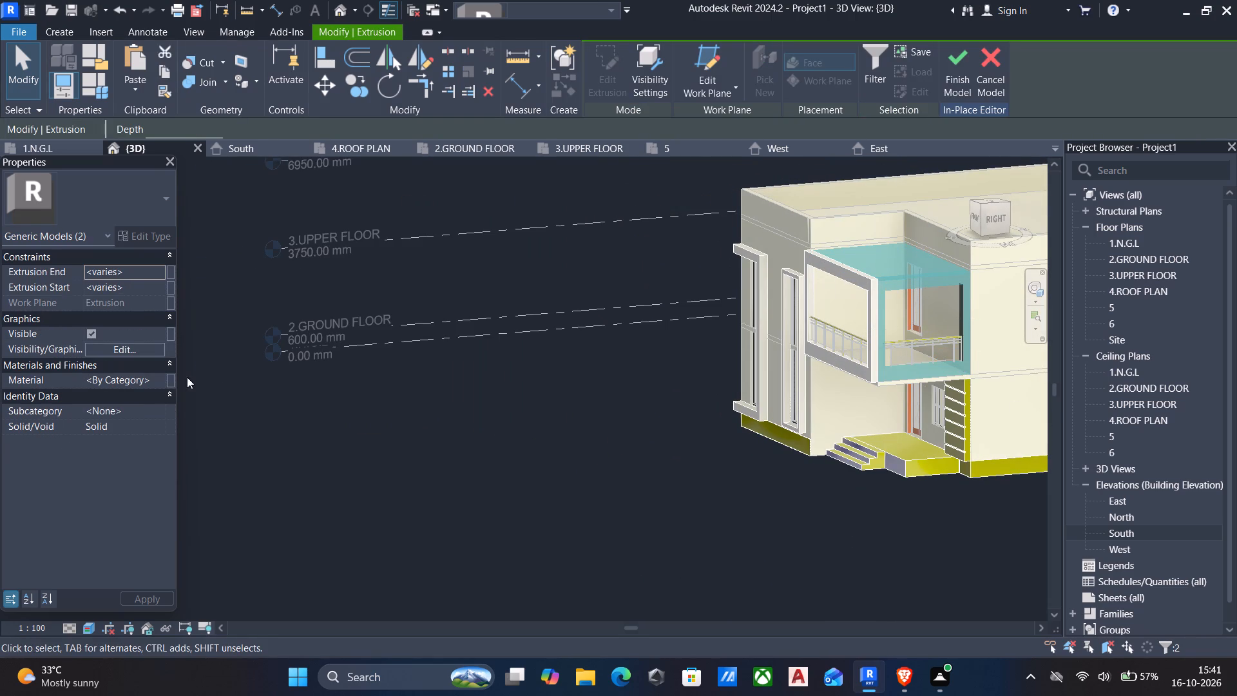
pyautogui.click(158, 381)
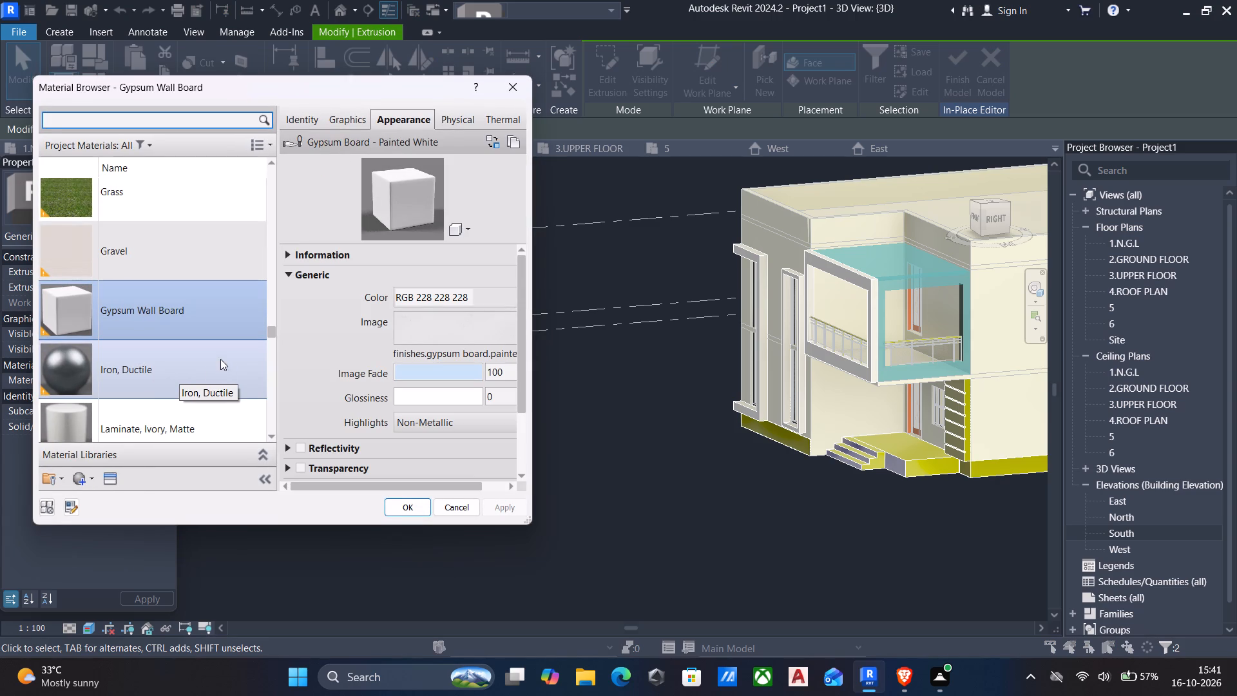
pyautogui.click(392, 508)
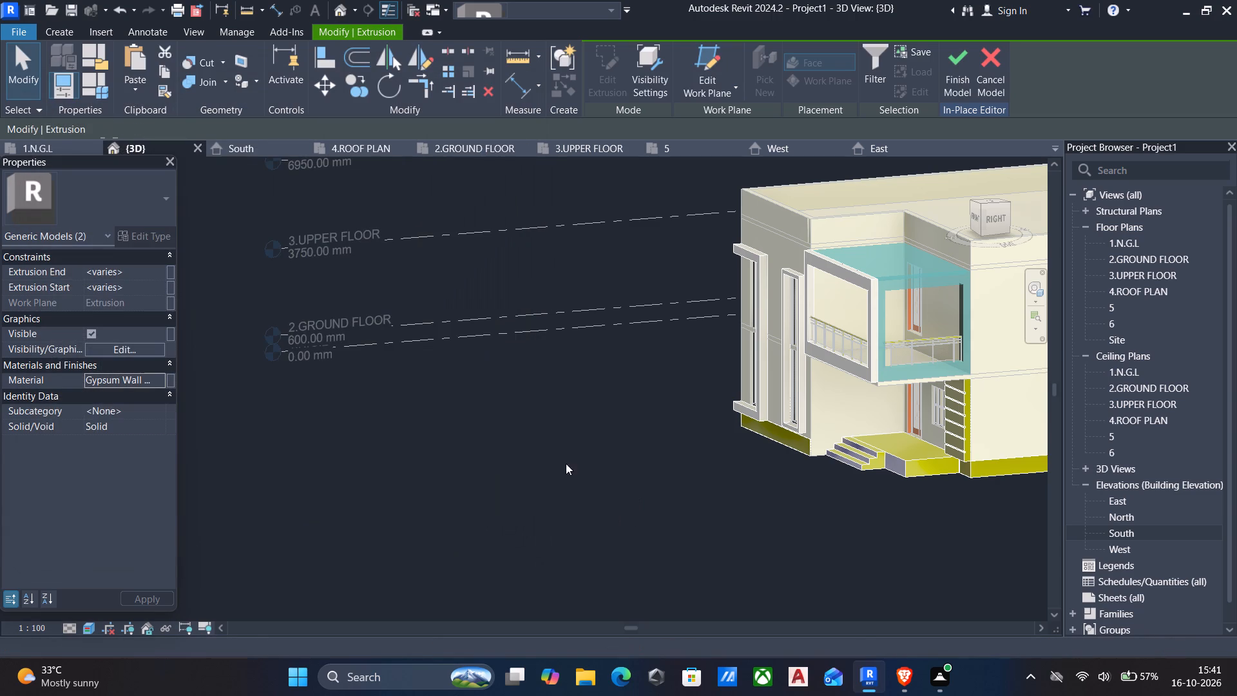
pyautogui.scroll(-1, 608, 473)
pyautogui.moveTo(604, 476); pyautogui.dragTo(252, 473, button='middle')
pyautogui.press('Escape')
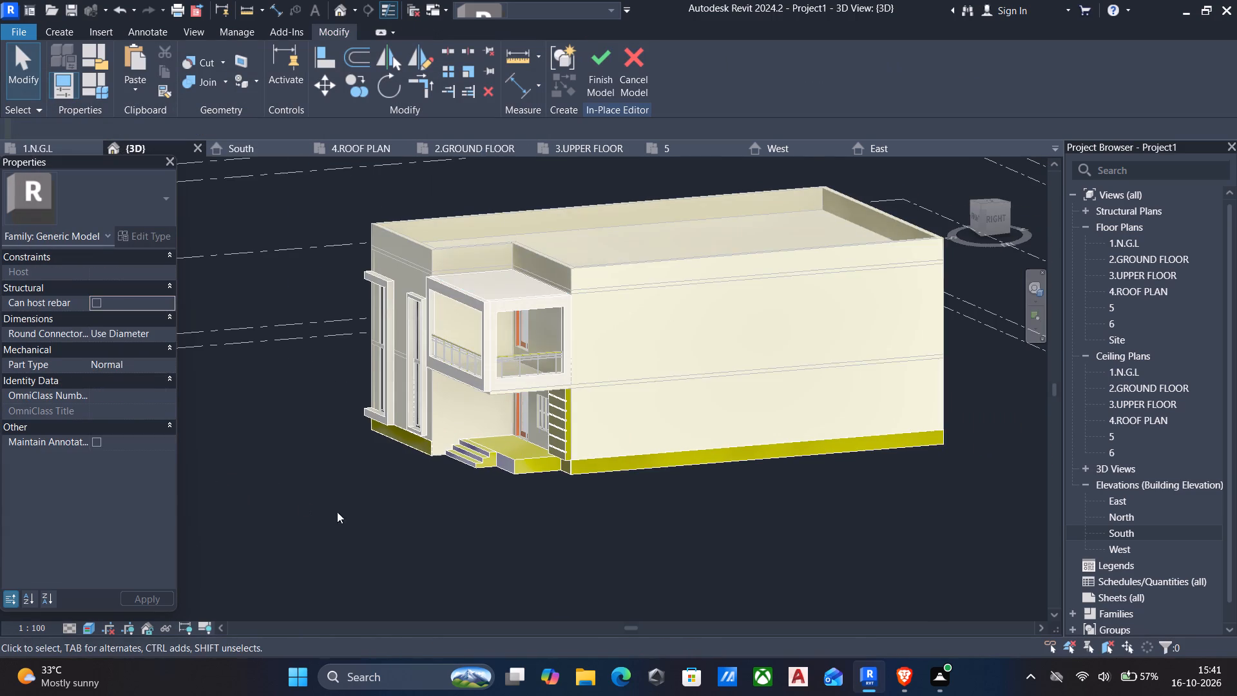
# Set the material of the horizontal slat extrusion below the balcony, beside the entrance, to Gypsum Wall Board.
pyautogui.scroll(-1, 345, 516)
pyautogui.keyDown('shift'); pyautogui.moveTo(347, 515); pyautogui.dragTo(441, 483, button='middle'); pyautogui.keyUp('shift')
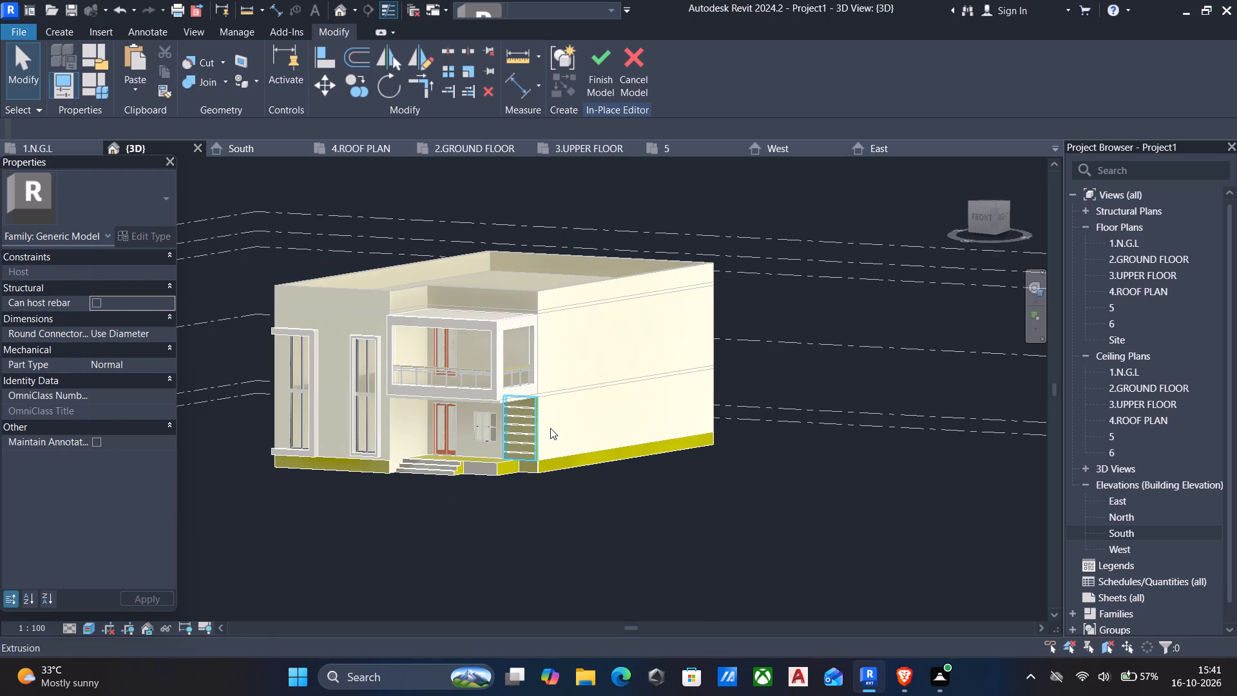
pyautogui.click(532, 424)
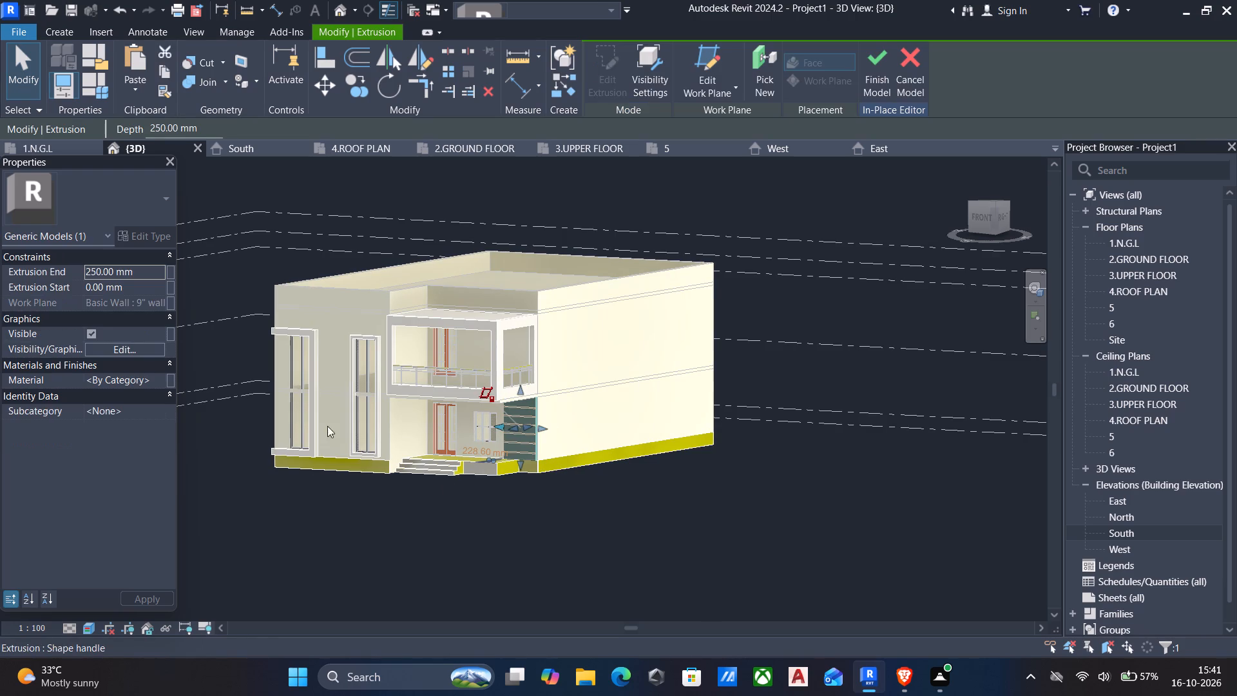
pyautogui.click(162, 381)
pyautogui.click(160, 318)
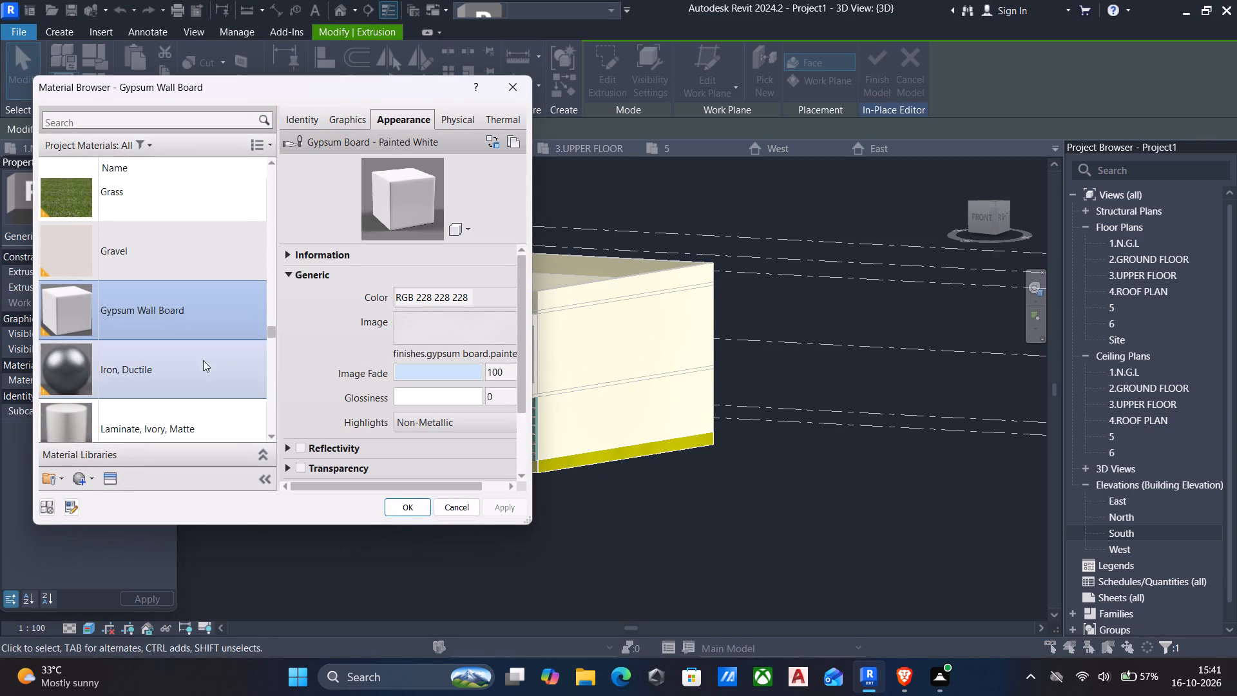
pyautogui.click(405, 501)
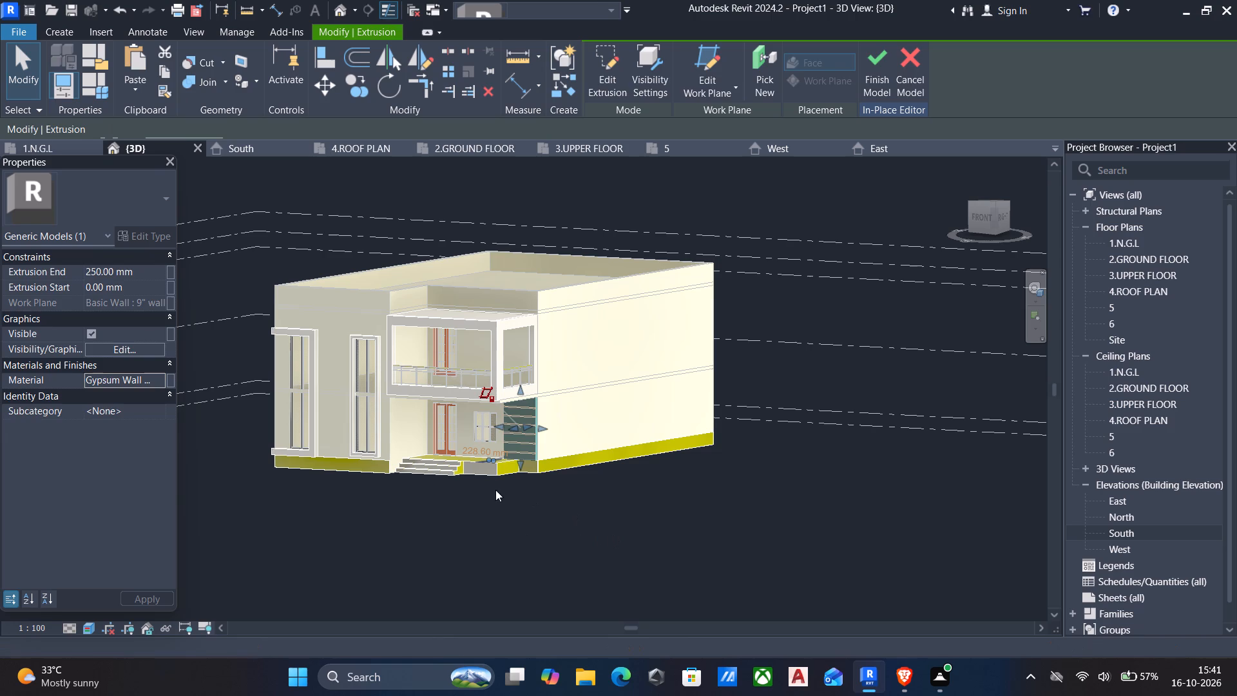
pyautogui.press('Escape')
# Set the material of the entrance steps and the adjoining porch platform extrusions together to Gypsum Wall Board.
pyautogui.moveTo(447, 510); pyautogui.dragTo(520, 506, button='middle')
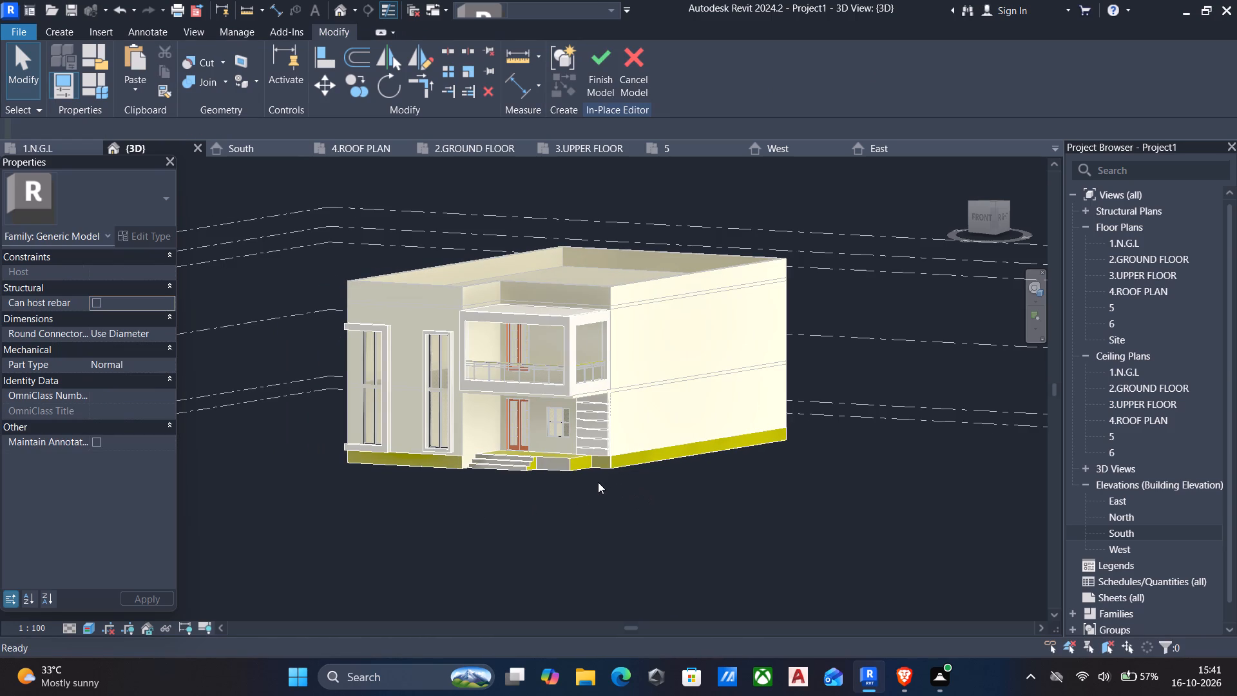
pyautogui.scroll(7, 597, 482)
pyautogui.scroll(9, 419, 445)
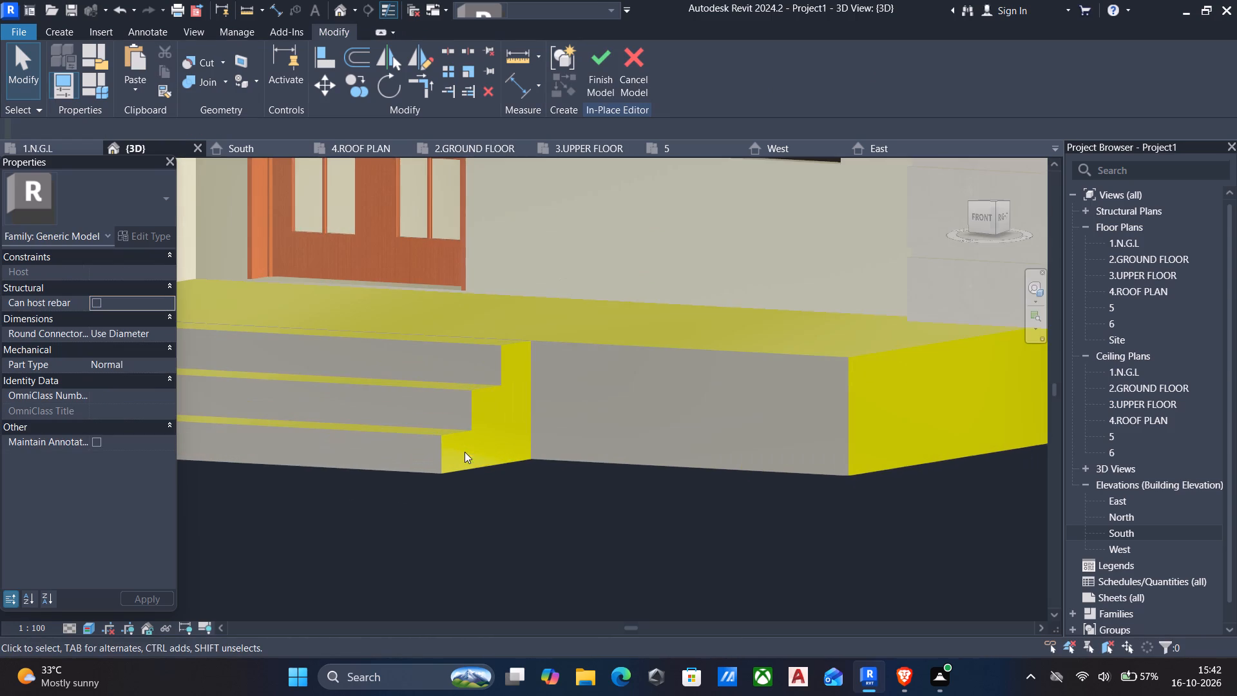
pyautogui.scroll(4, 490, 452)
pyautogui.click(437, 414)
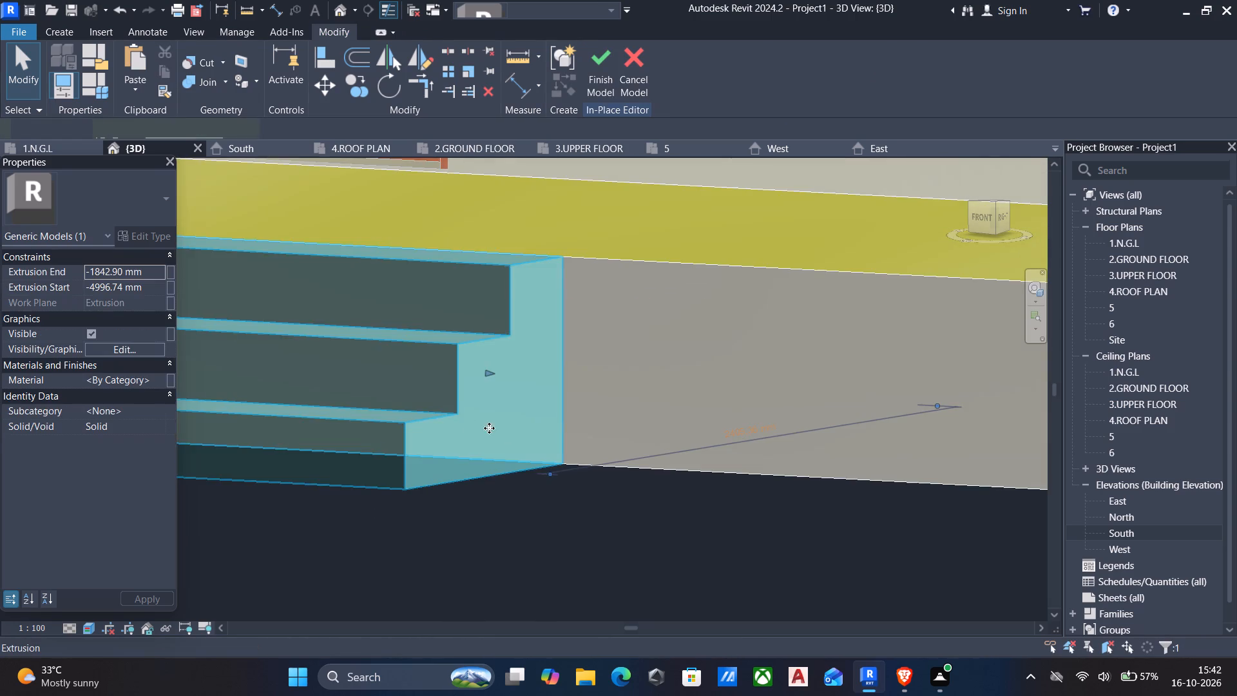
pyautogui.scroll(-4, 604, 378)
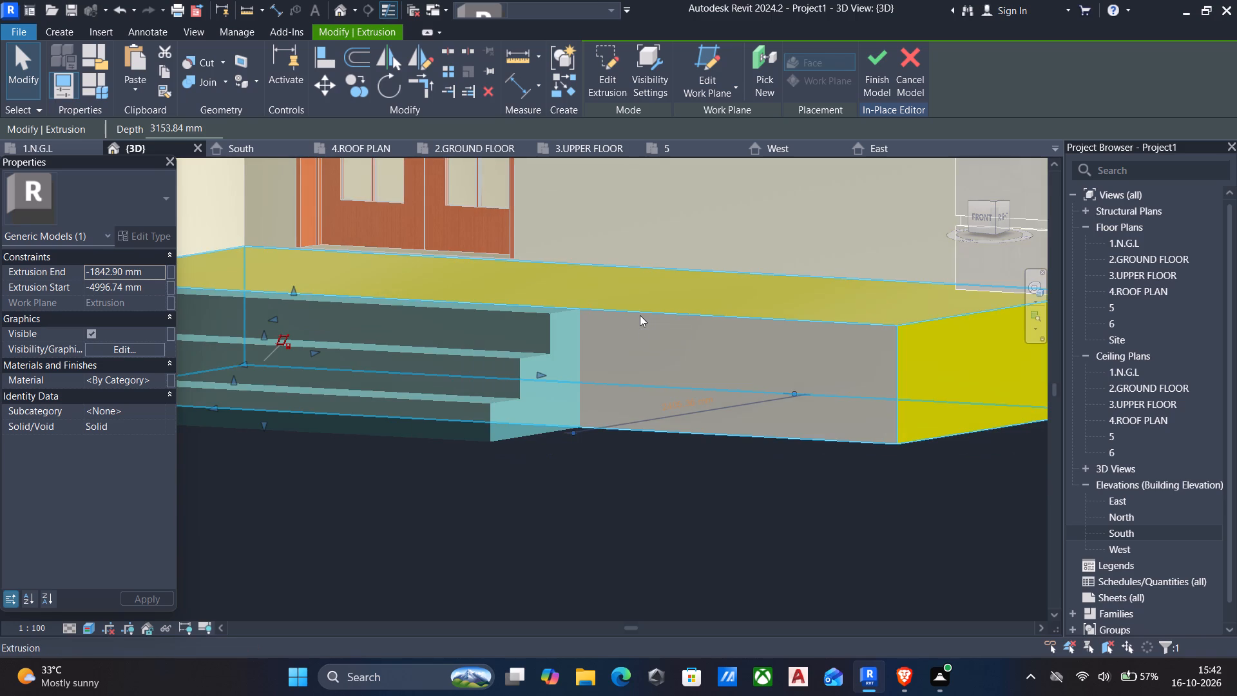
pyautogui.keyDown('ctrl'); pyautogui.click(640, 315); pyautogui.keyUp('ctrl')
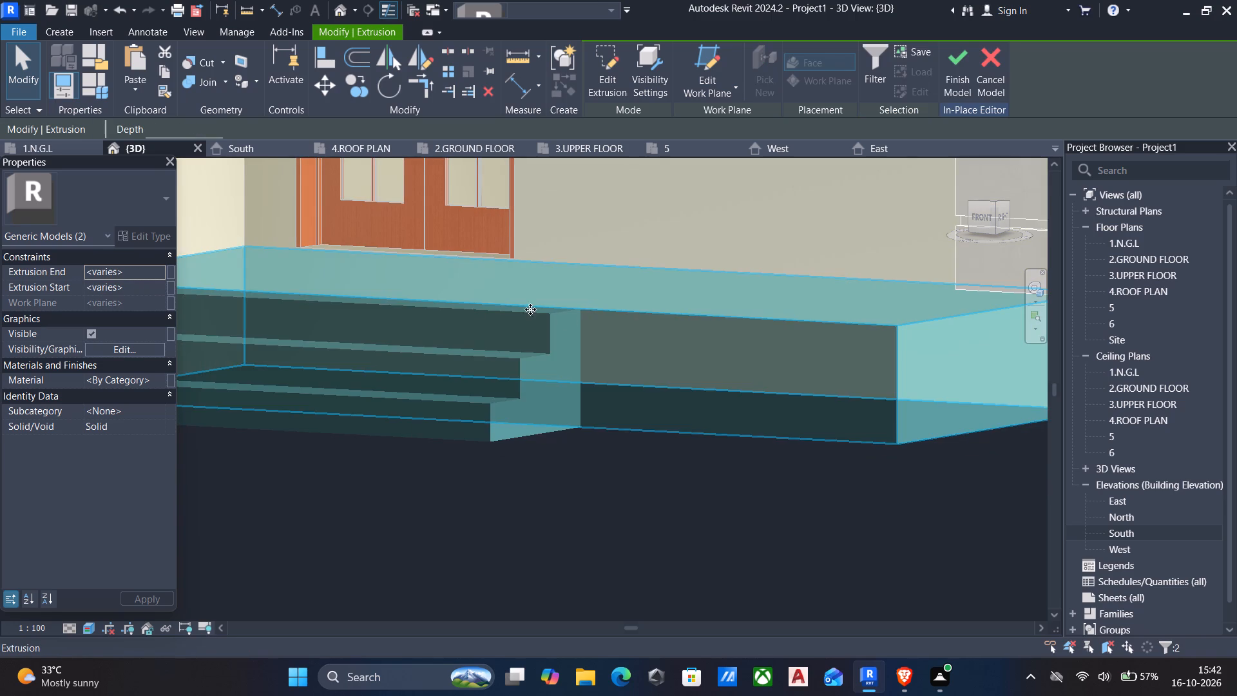
pyautogui.click(161, 380)
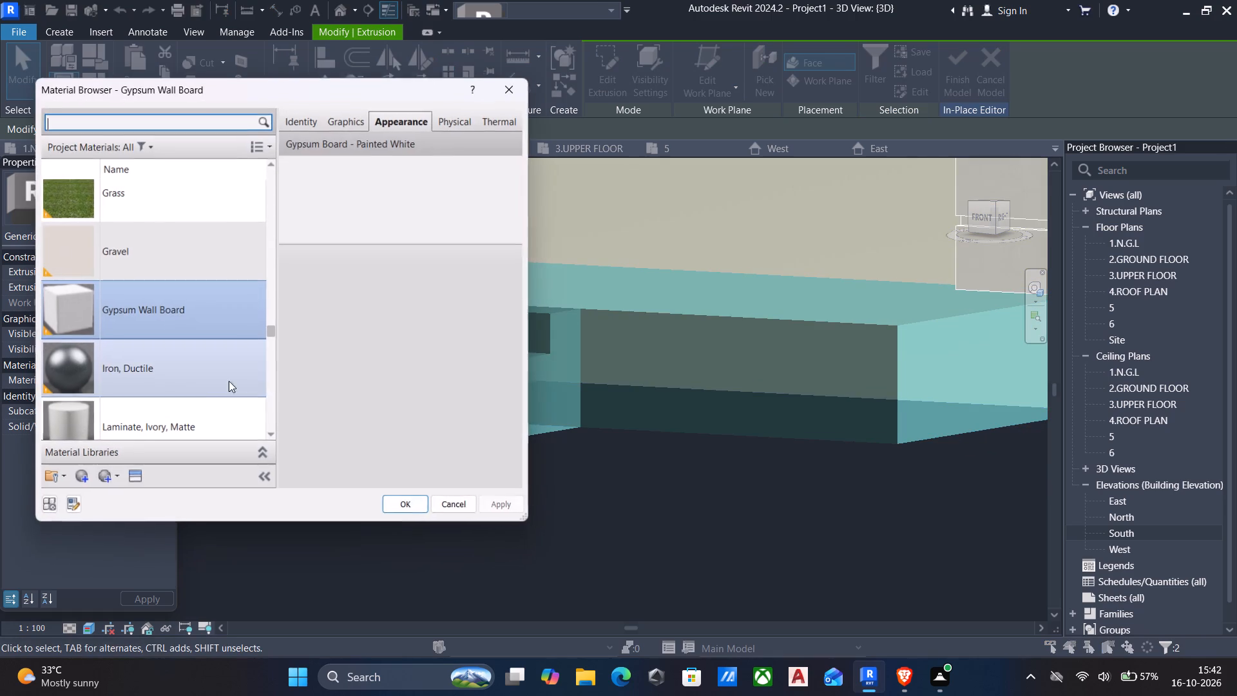
pyautogui.scroll(-1, 330, 363)
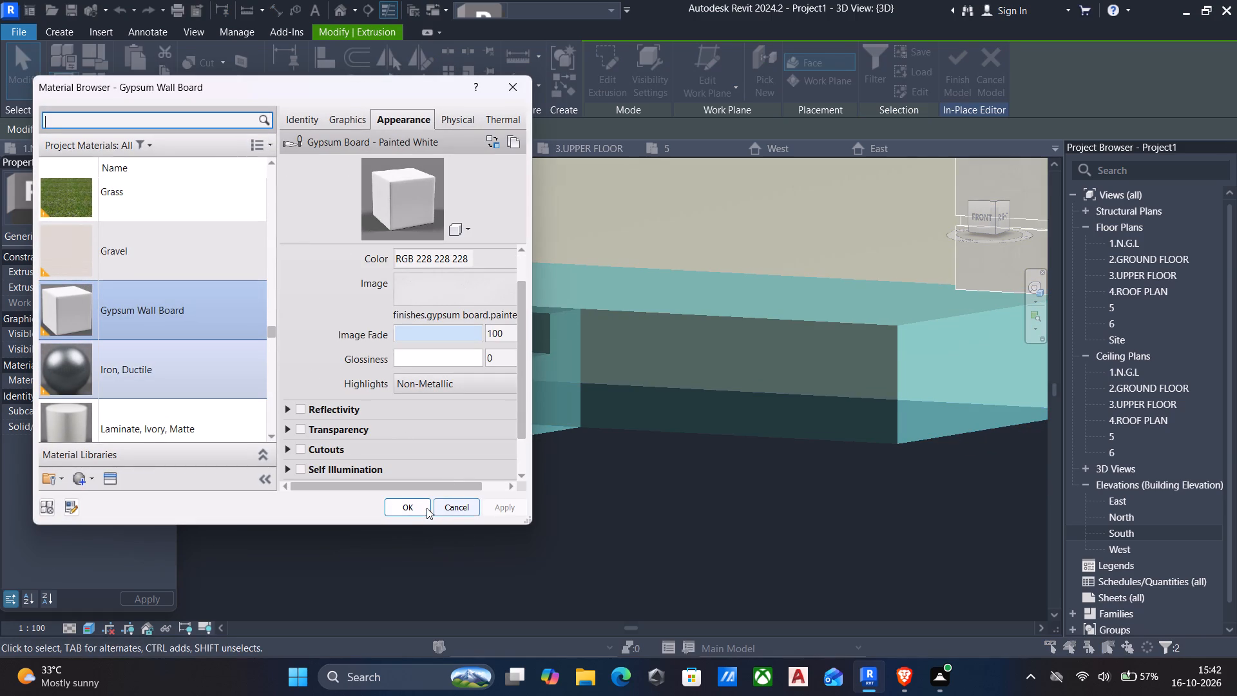
pyautogui.click(415, 508)
pyautogui.scroll(-4, 738, 449)
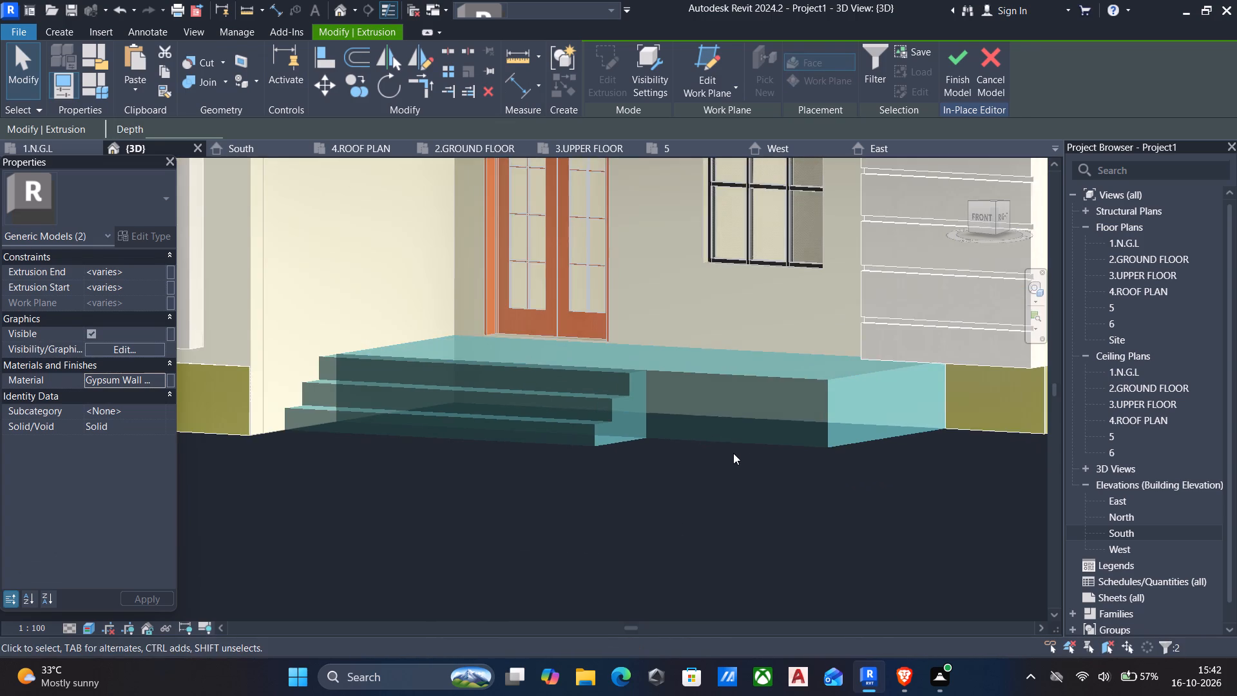
pyautogui.press('Escape')
# Examine the house's exterior finishes from the front and both sides.
pyautogui.scroll(-9, 733, 453)
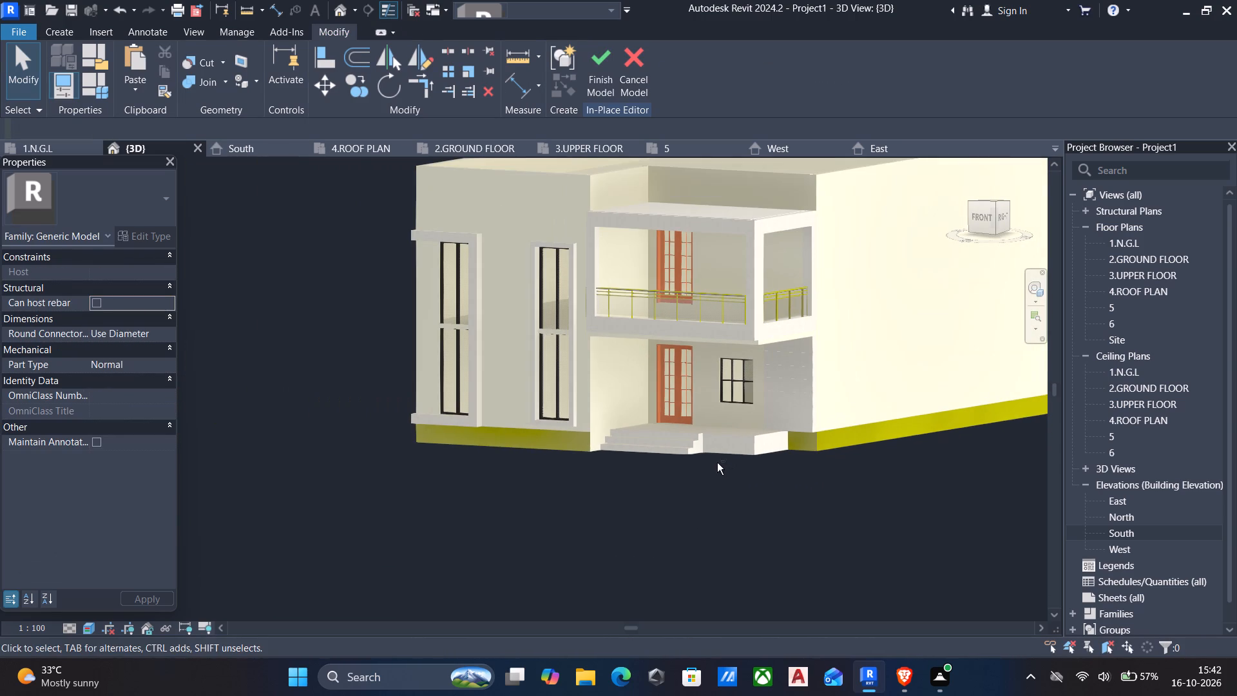
pyautogui.keyDown('shift'); pyautogui.moveTo(717, 463); pyautogui.dragTo(780, 453, button='middle'); pyautogui.keyUp('shift')
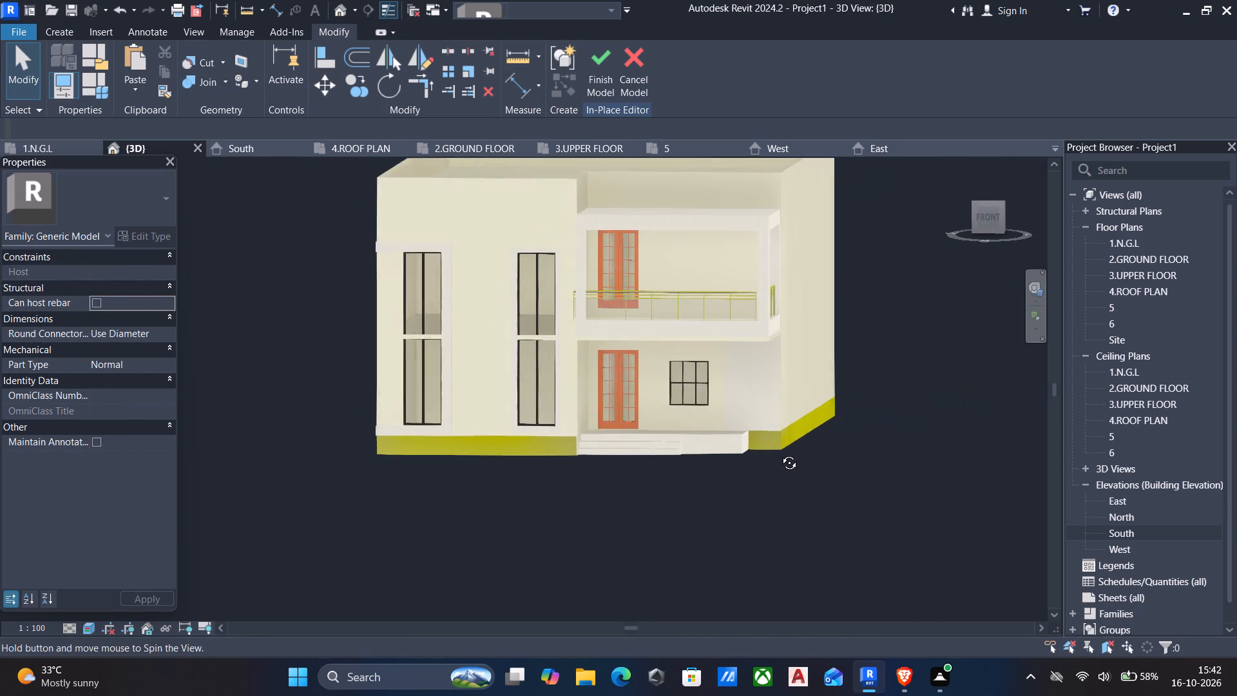
pyautogui.keyDown('shift'); pyautogui.moveTo(780, 453); pyautogui.dragTo(748, 461, button='middle'); pyautogui.keyUp('shift')
pyautogui.scroll(-4, 747, 461)
pyautogui.moveTo(722, 491); pyautogui.dragTo(694, 523, button='middle')
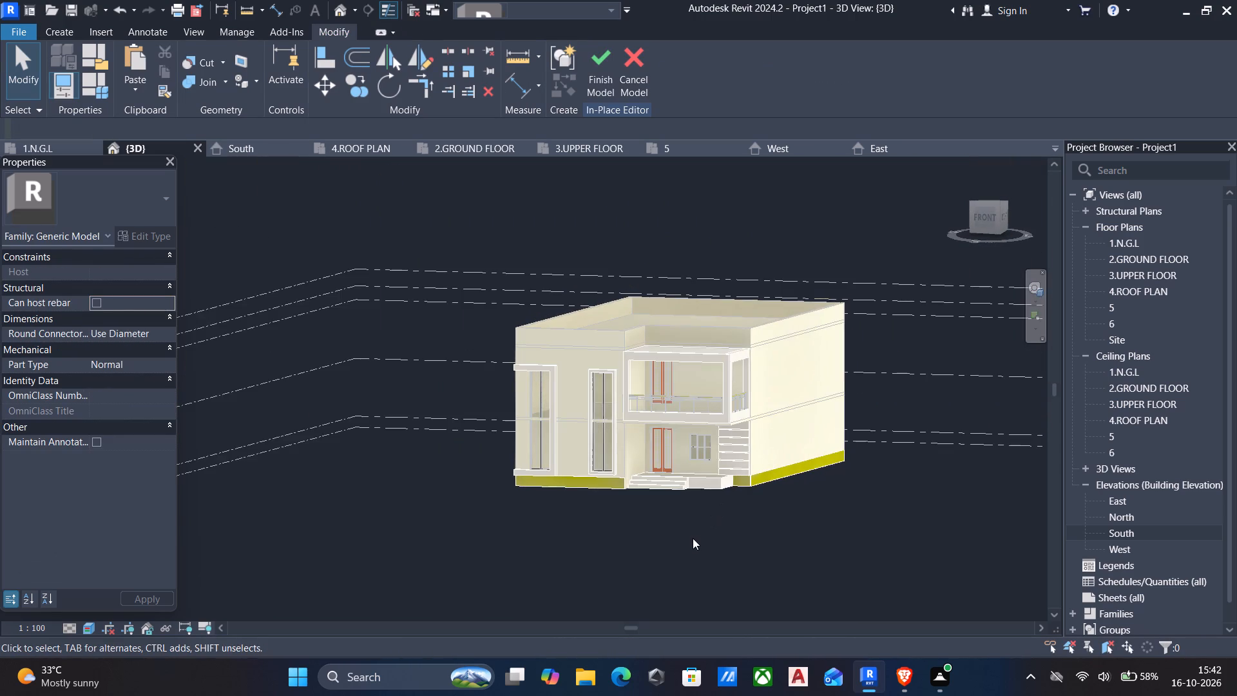
pyautogui.keyDown('shift'); pyautogui.moveTo(690, 539); pyautogui.dragTo(575, 557, button='middle'); pyautogui.keyUp('shift')
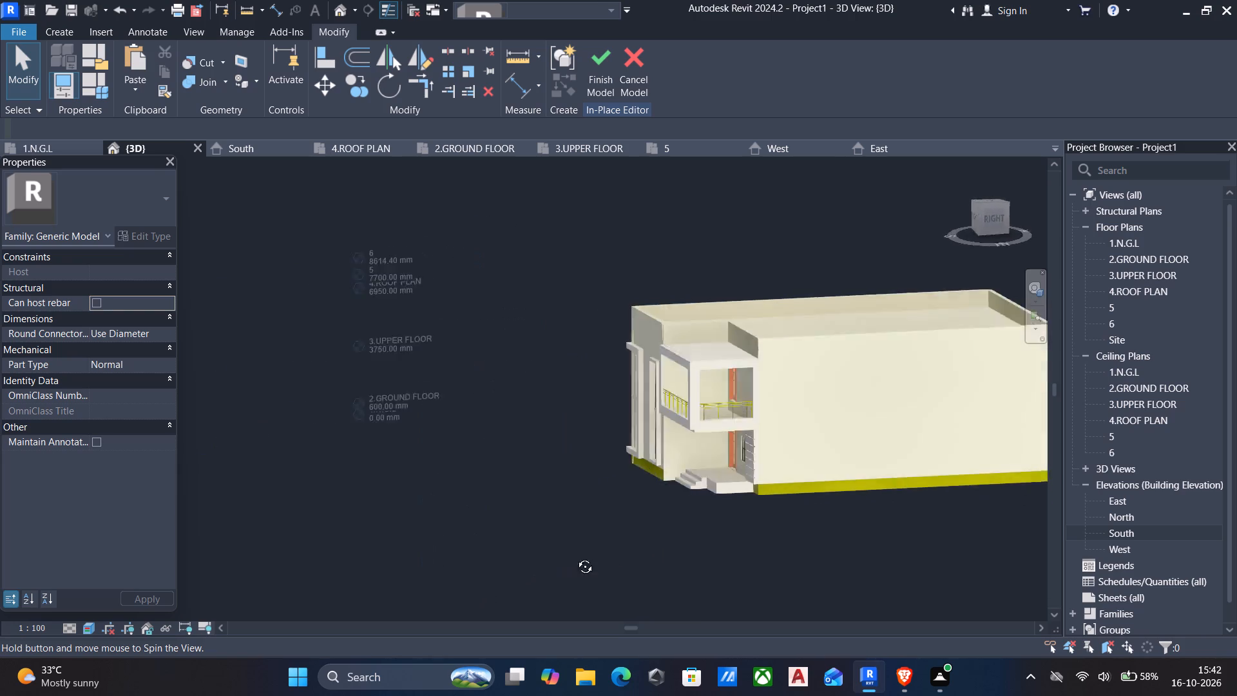
pyautogui.keyDown('shift'); pyautogui.moveTo(575, 557); pyautogui.dragTo(863, 565, button='middle'); pyautogui.keyUp('shift')
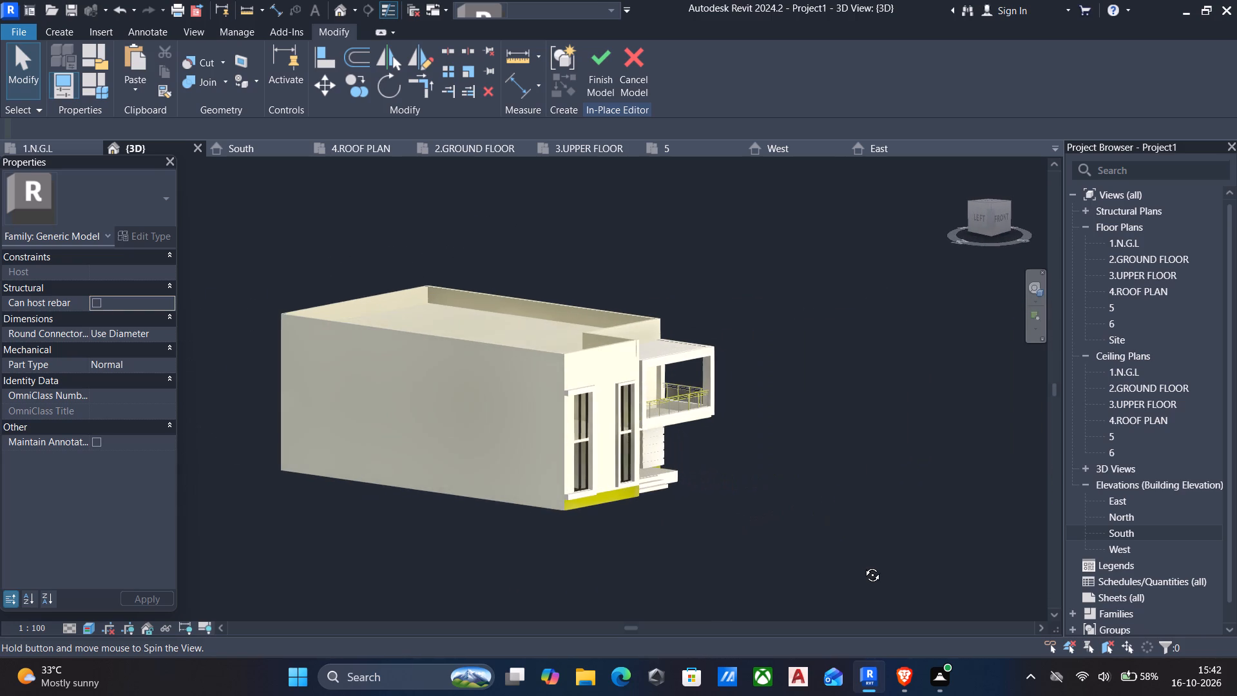
pyautogui.keyDown('shift'); pyautogui.moveTo(863, 565); pyautogui.dragTo(863, 566, button='middle'); pyautogui.keyUp('shift')
pyautogui.scroll(3, 884, 508)
pyautogui.keyDown('shift'); pyautogui.moveTo(871, 506); pyautogui.dragTo(653, 523, button='middle'); pyautogui.keyUp('shift')
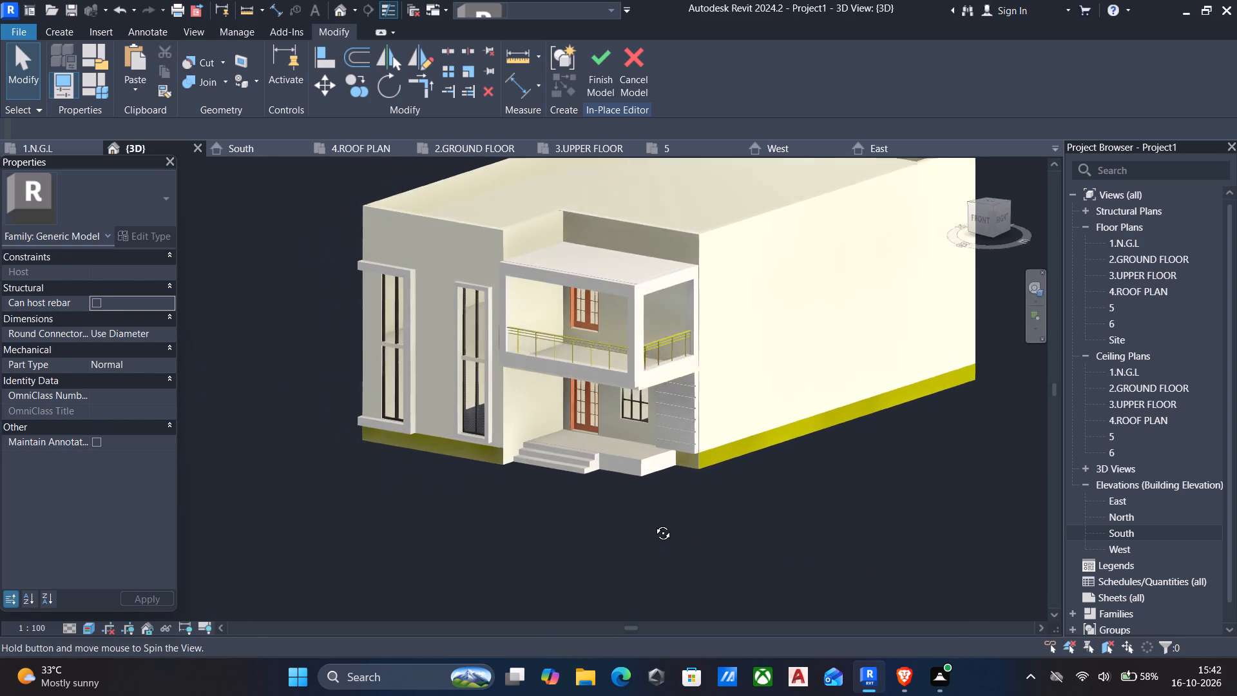
pyautogui.keyDown('shift'); pyautogui.moveTo(653, 523); pyautogui.dragTo(667, 503, button='middle'); pyautogui.keyUp('shift')
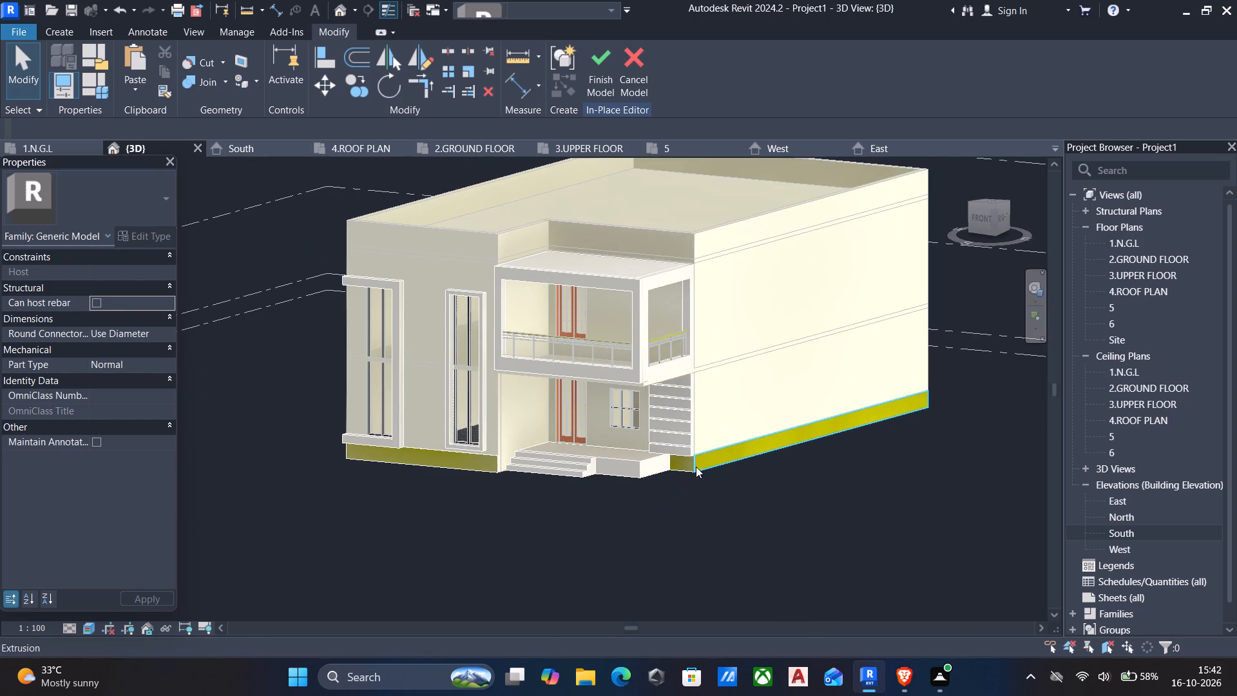
# Set the material of the three plinth extrusions along the front and side walls together to Plywood, Sheathing.
pyautogui.click(696, 467)
pyautogui.keyDown('ctrl'); pyautogui.click(678, 467); pyautogui.keyUp('ctrl')
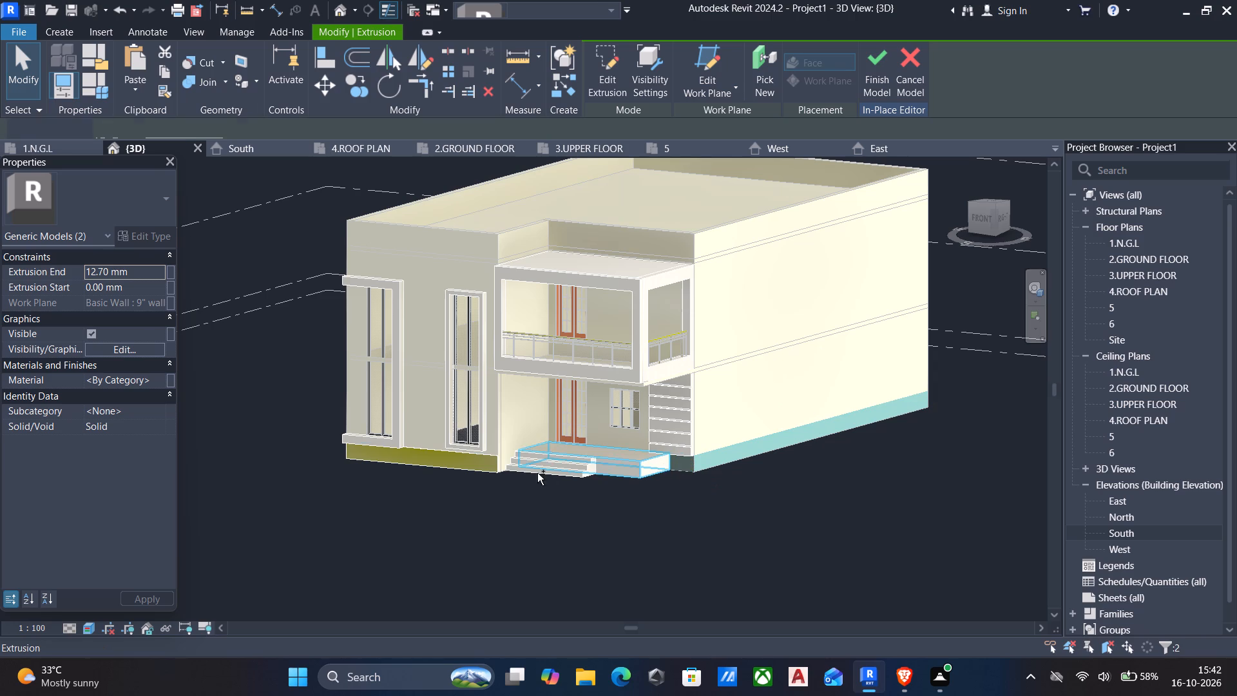
pyautogui.keyDown('ctrl'); pyautogui.click(410, 463); pyautogui.keyUp('ctrl')
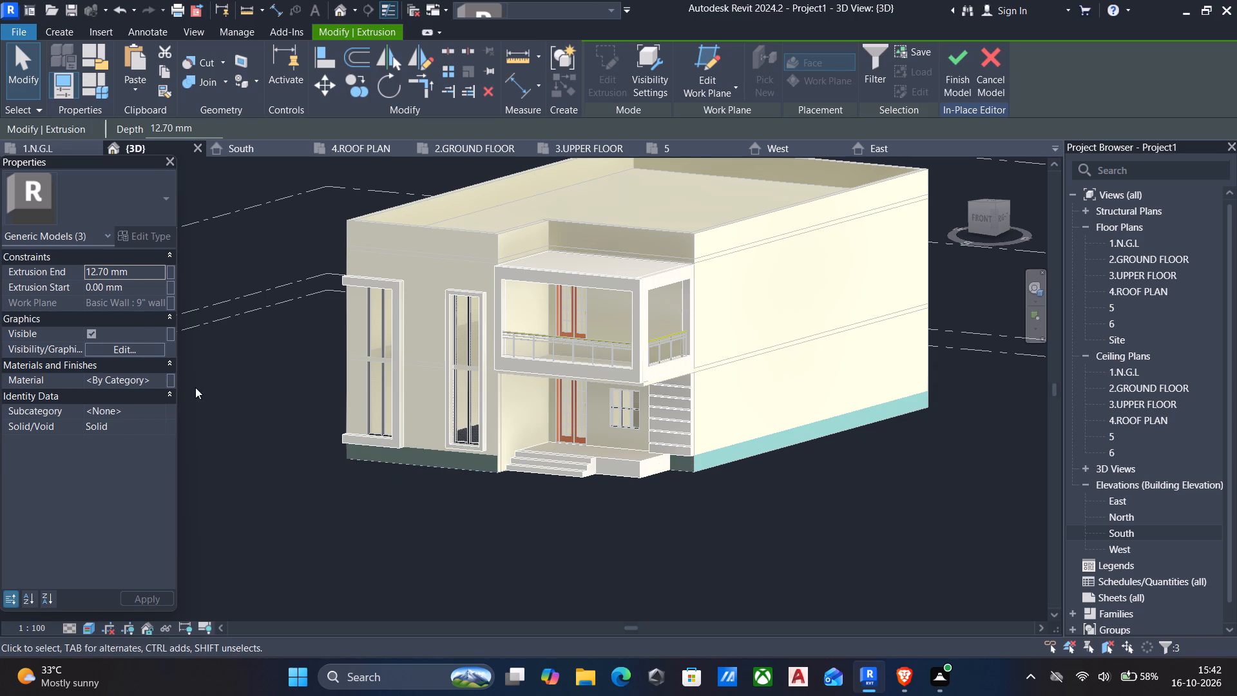
pyautogui.click(159, 379)
pyautogui.scroll(-5, 175, 335)
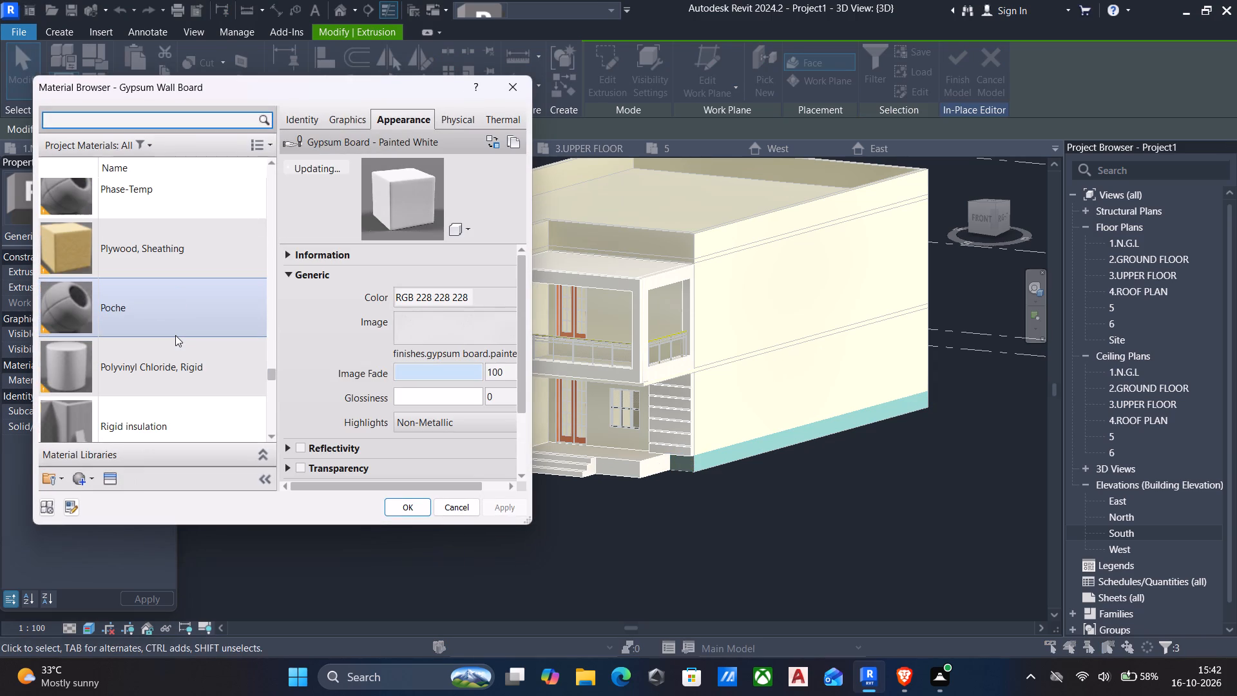
pyautogui.scroll(-1, 175, 335)
pyautogui.click(177, 262)
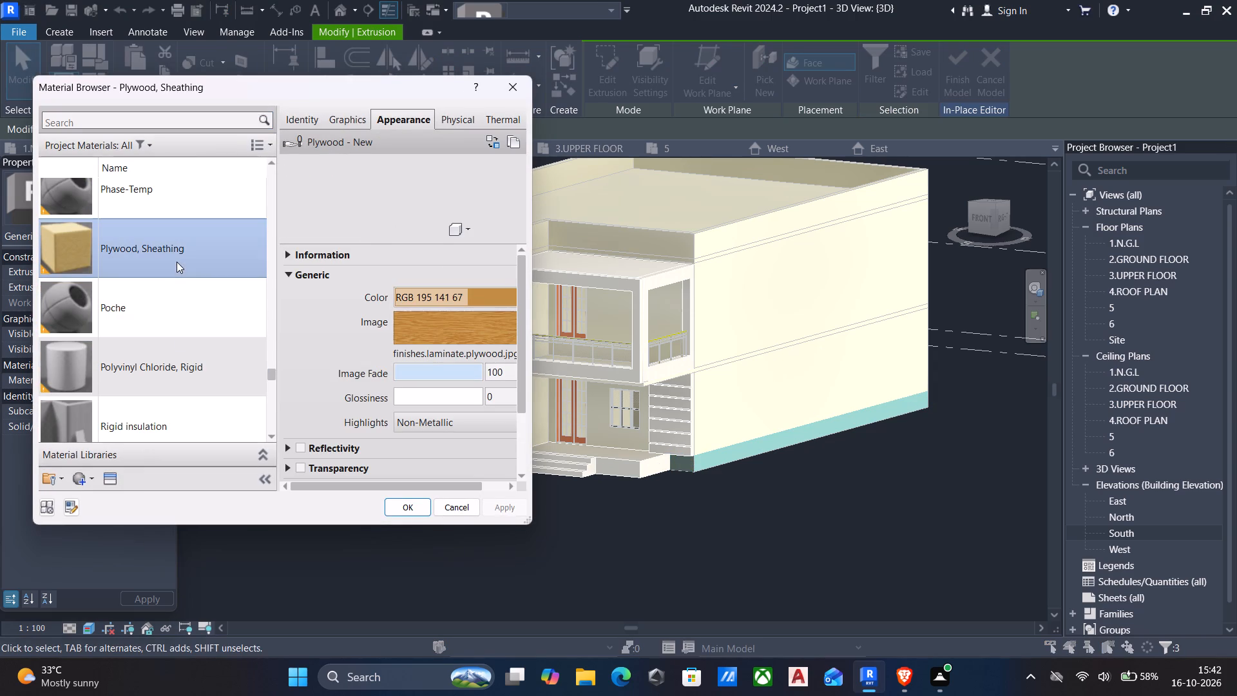
pyautogui.click(407, 502)
pyautogui.press('Escape')
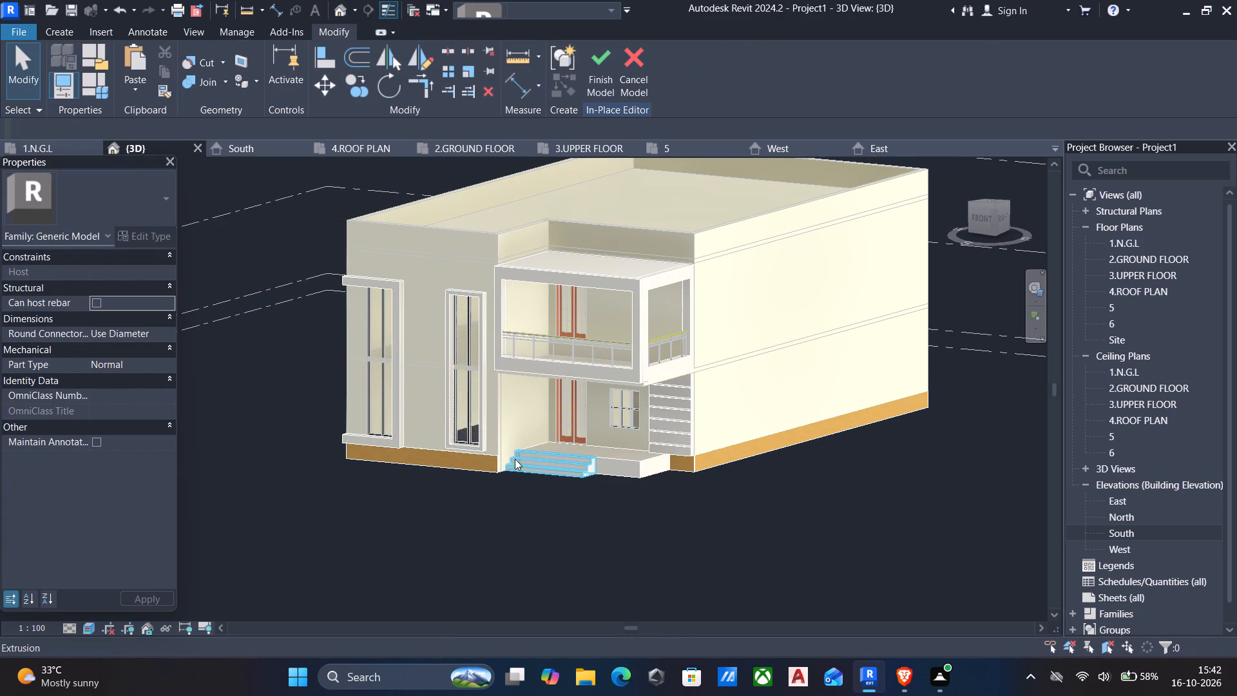
# Inspect the plinth's finish up close and the whole house from several angles, including from below.
pyautogui.scroll(4, 507, 458)
pyautogui.scroll(4, 377, 486)
pyautogui.scroll(7, 446, 485)
pyautogui.scroll(10, 470, 389)
pyautogui.scroll(-20, 470, 389)
pyautogui.scroll(-3, 470, 389)
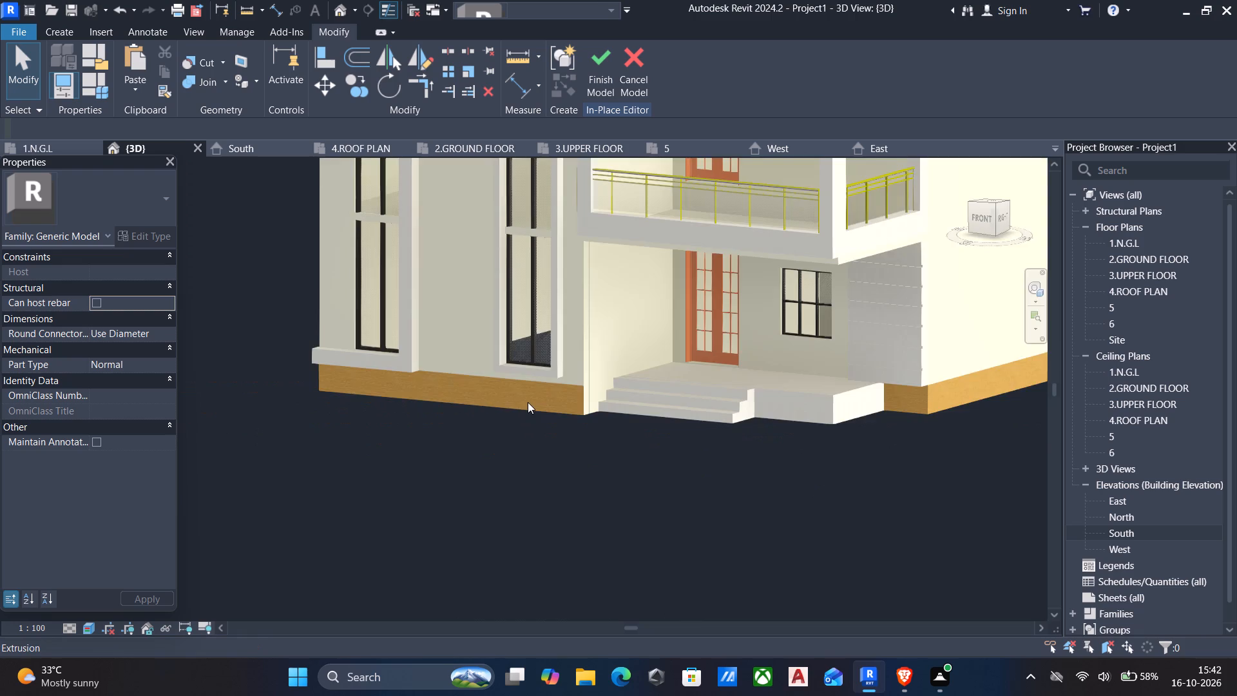
pyautogui.scroll(-5, 528, 402)
pyautogui.scroll(-3, 549, 452)
pyautogui.keyDown('shift'); pyautogui.moveTo(549, 452); pyautogui.dragTo(498, 331, button='middle'); pyautogui.keyUp('shift')
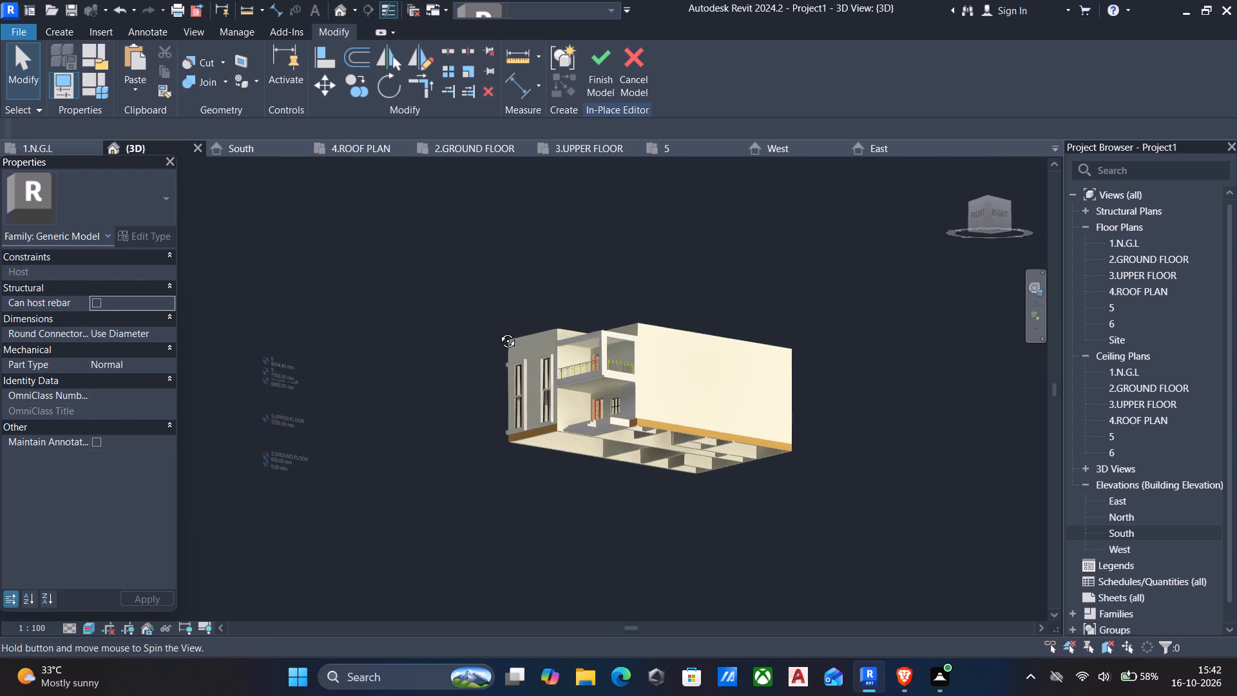
pyautogui.keyDown('shift'); pyautogui.moveTo(498, 331); pyautogui.dragTo(533, 412, button='middle'); pyautogui.keyUp('shift')
pyautogui.keyDown('shift'); pyautogui.middleClick(598, 413); pyautogui.keyUp('shift')
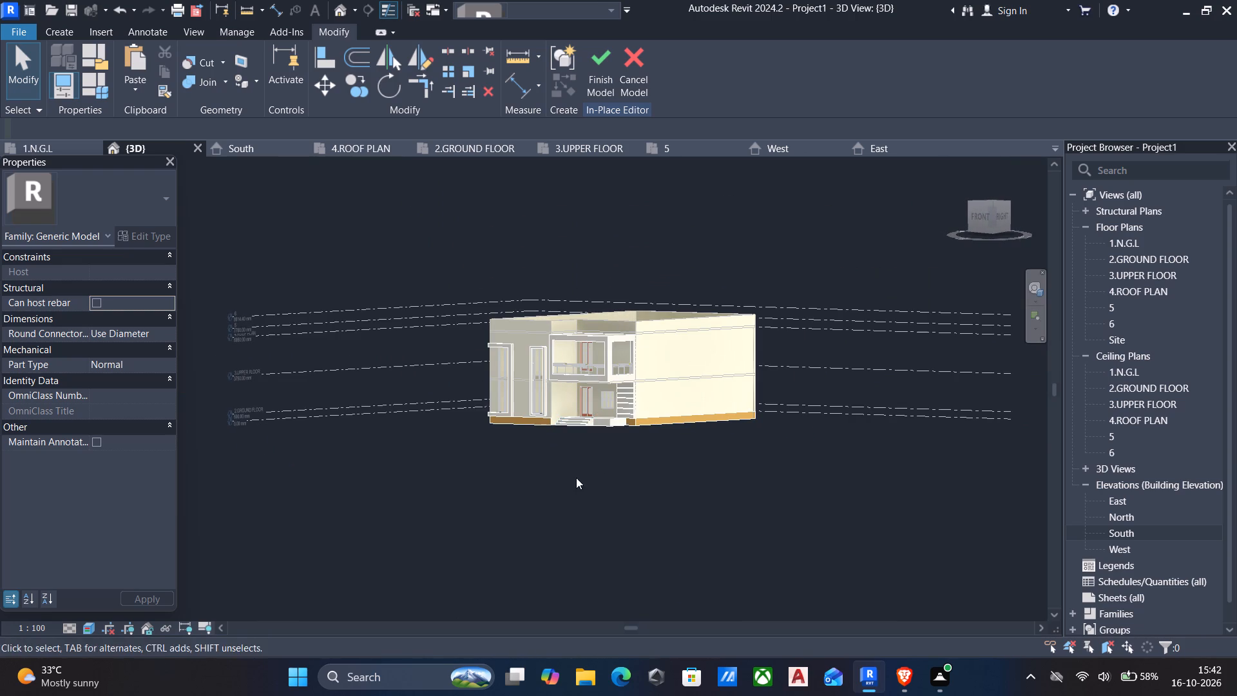
pyautogui.moveTo(576, 478); pyautogui.dragTo(544, 497, button='middle')
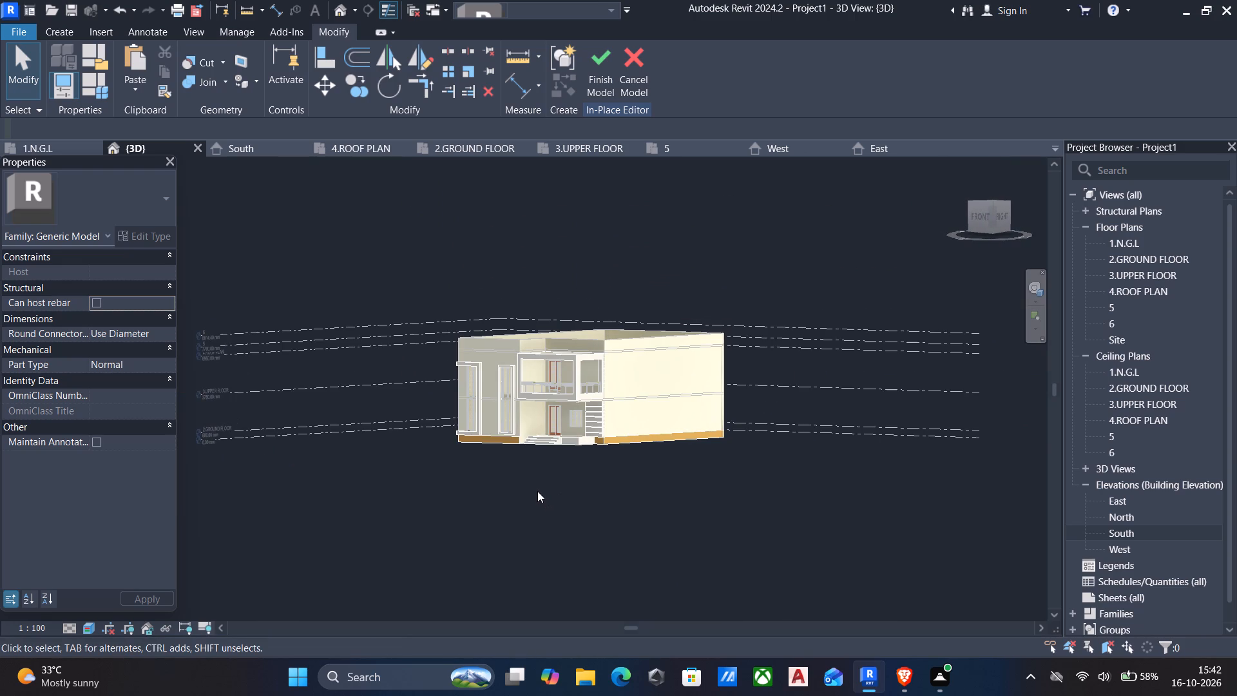
pyautogui.keyDown('shift'); pyautogui.moveTo(537, 490); pyautogui.dragTo(629, 517, button='middle'); pyautogui.keyUp('shift')
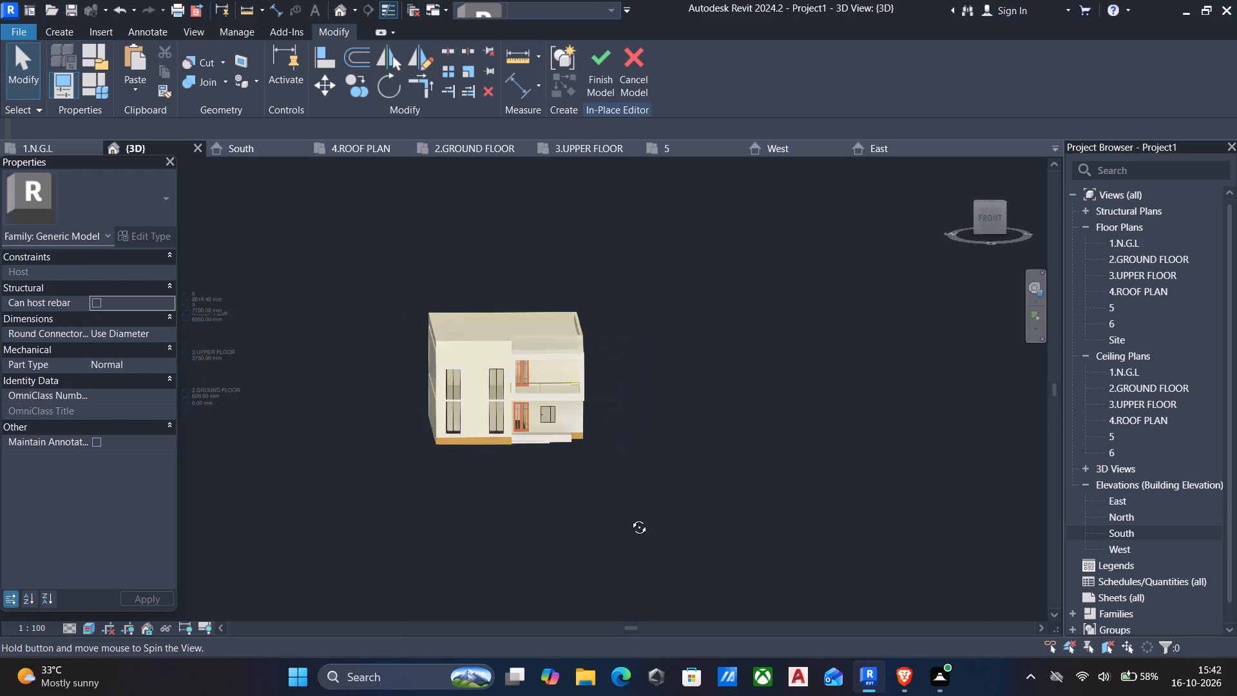
pyautogui.keyDown('shift'); pyautogui.moveTo(629, 517); pyautogui.dragTo(584, 530, button='middle'); pyautogui.keyUp('shift')
pyautogui.scroll(3, 545, 447)
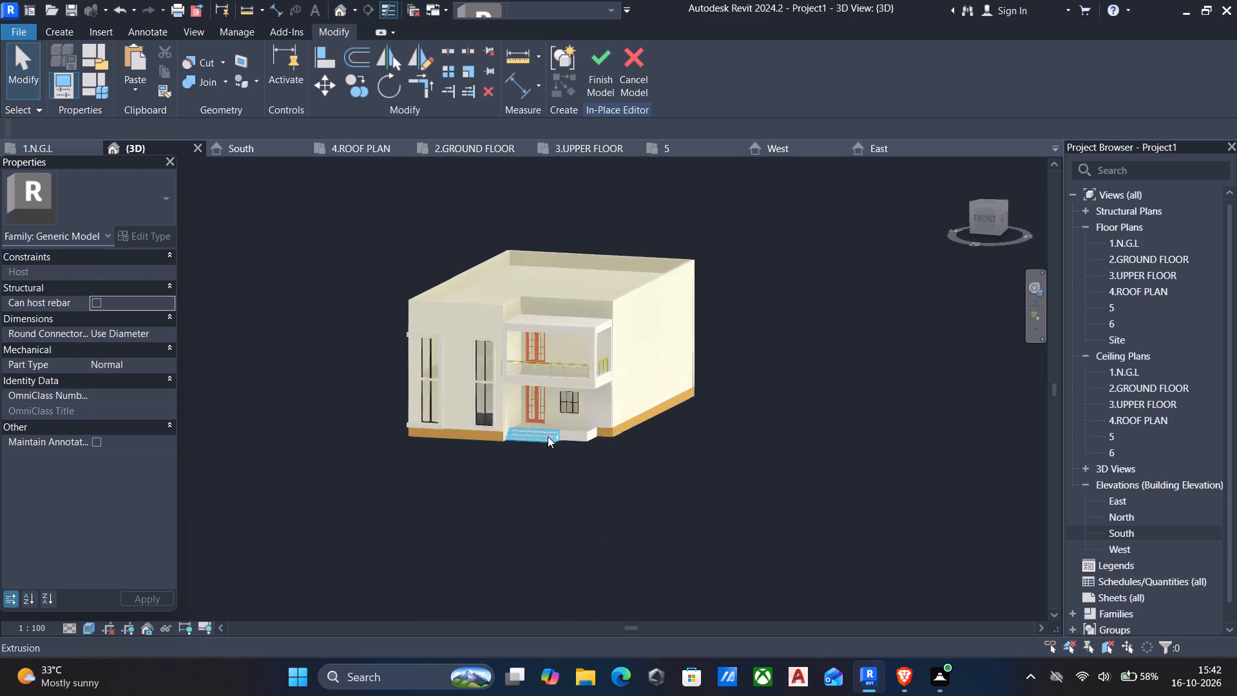
pyautogui.scroll(2, 548, 436)
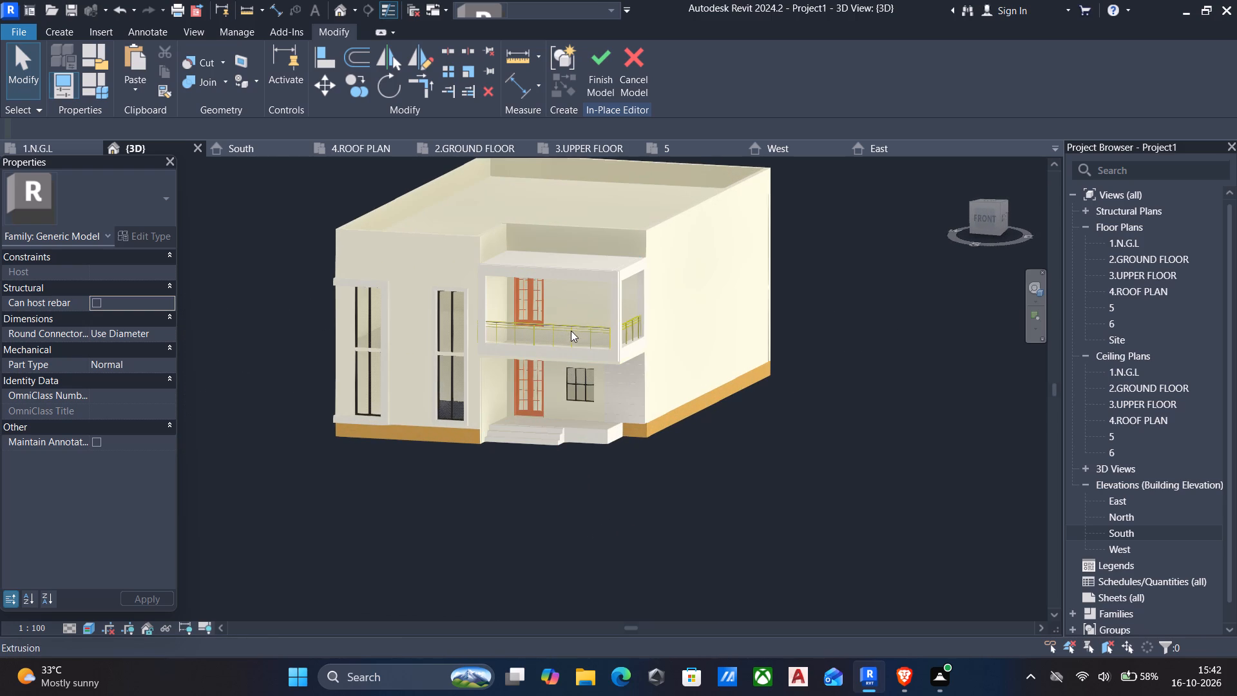
# Finish the in-place model of the facade extrusions.
pyautogui.click(601, 55)
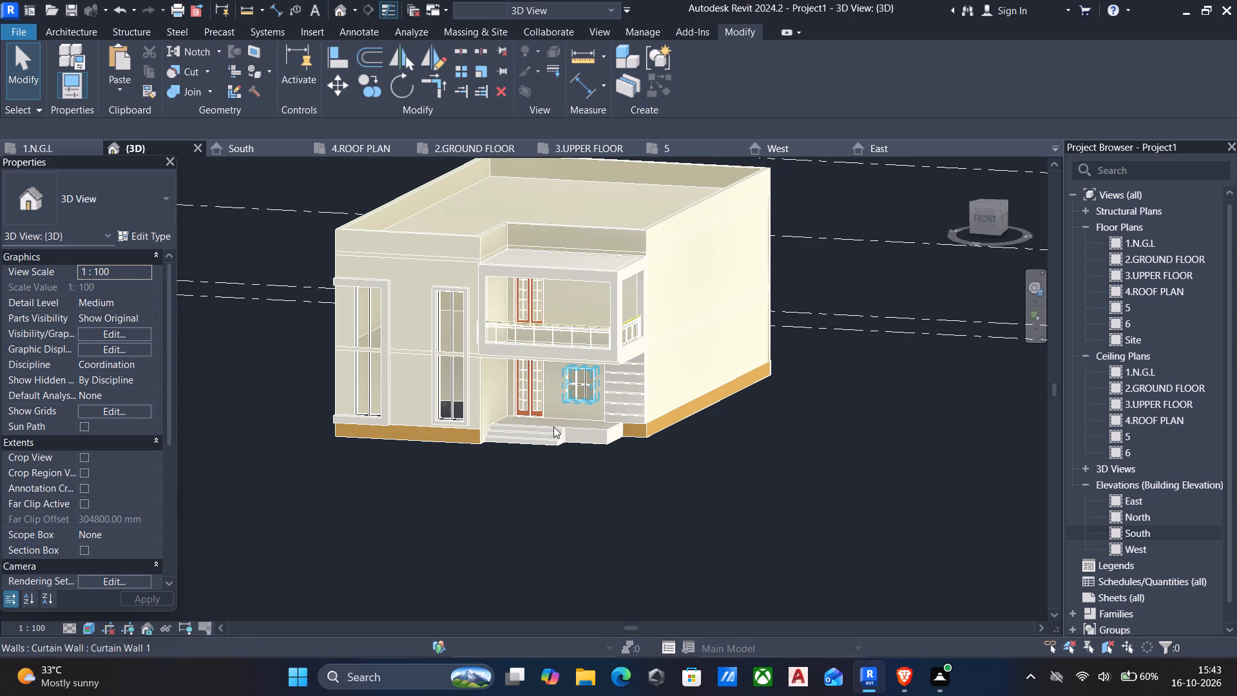
# Set the material of the balcony railing's elliptical top rail type to Damp-proofing.
pyautogui.scroll(4, 546, 428)
pyautogui.moveTo(537, 408); pyautogui.dragTo(590, 513, button='middle')
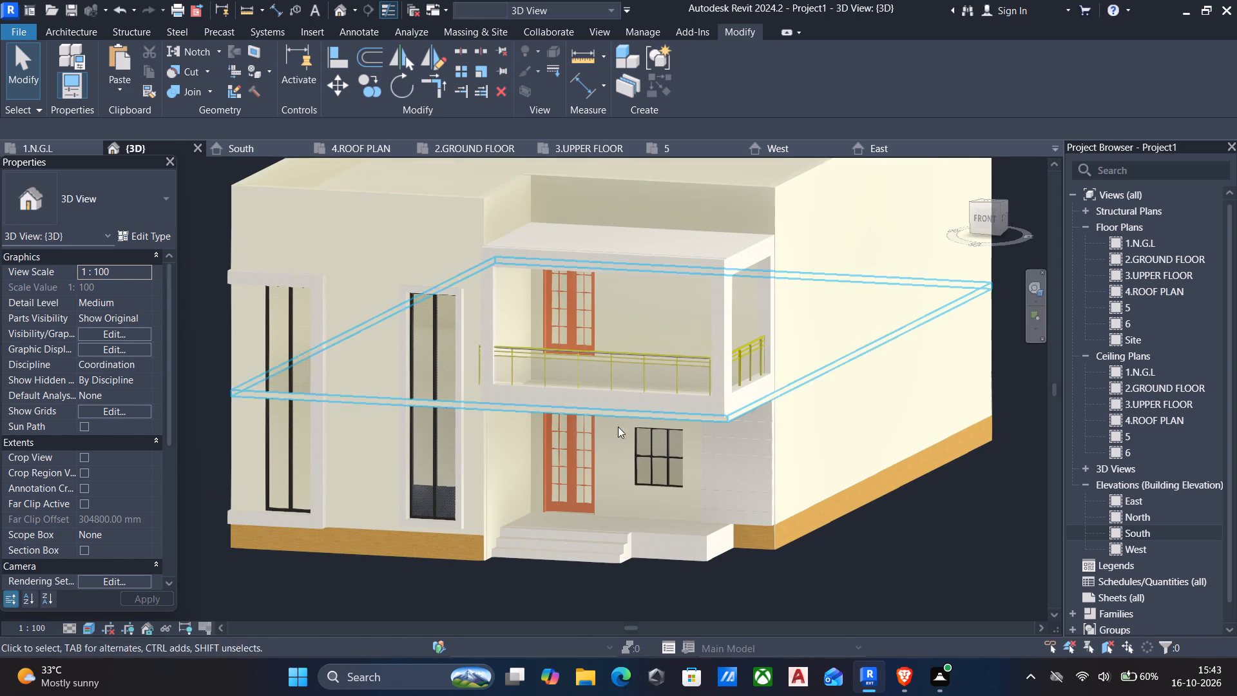
pyautogui.click(626, 349)
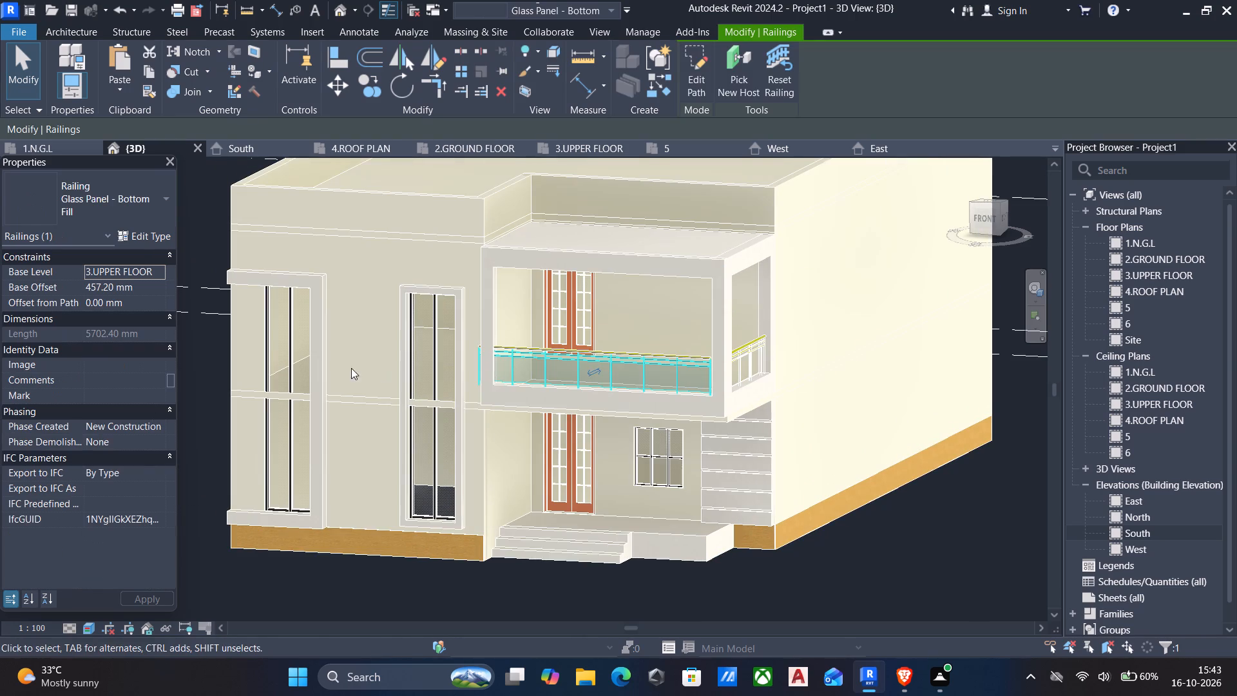
pyautogui.click(153, 237)
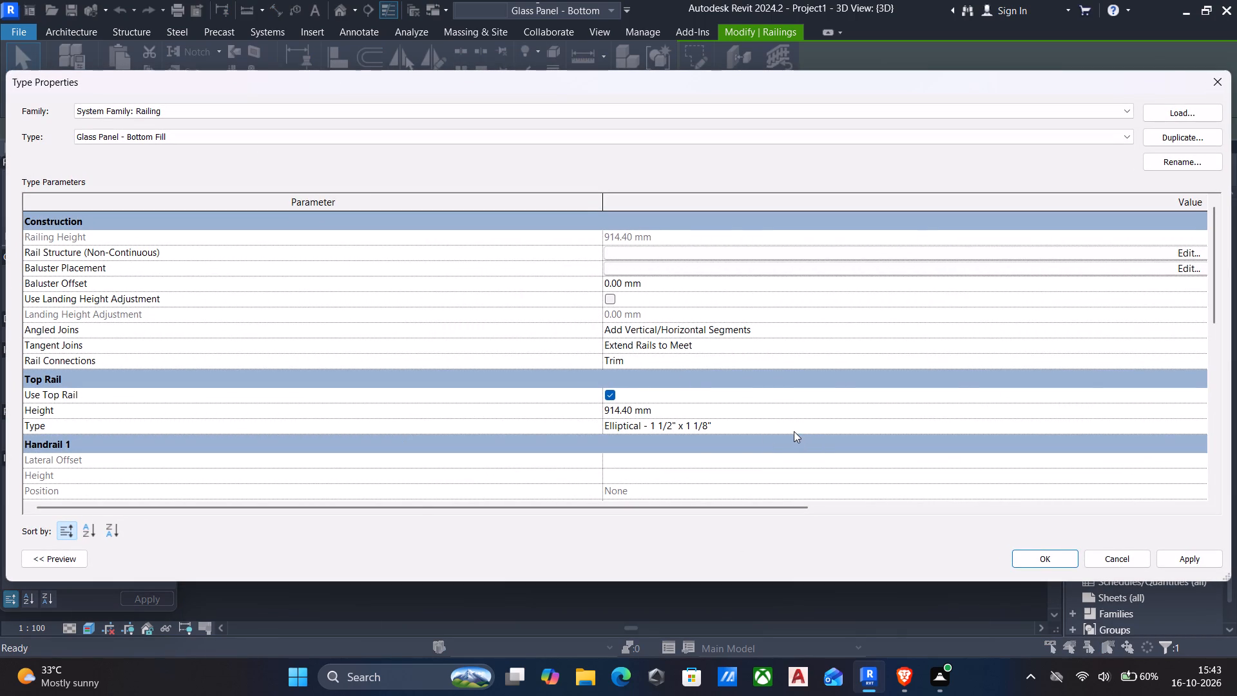
pyautogui.click(794, 431)
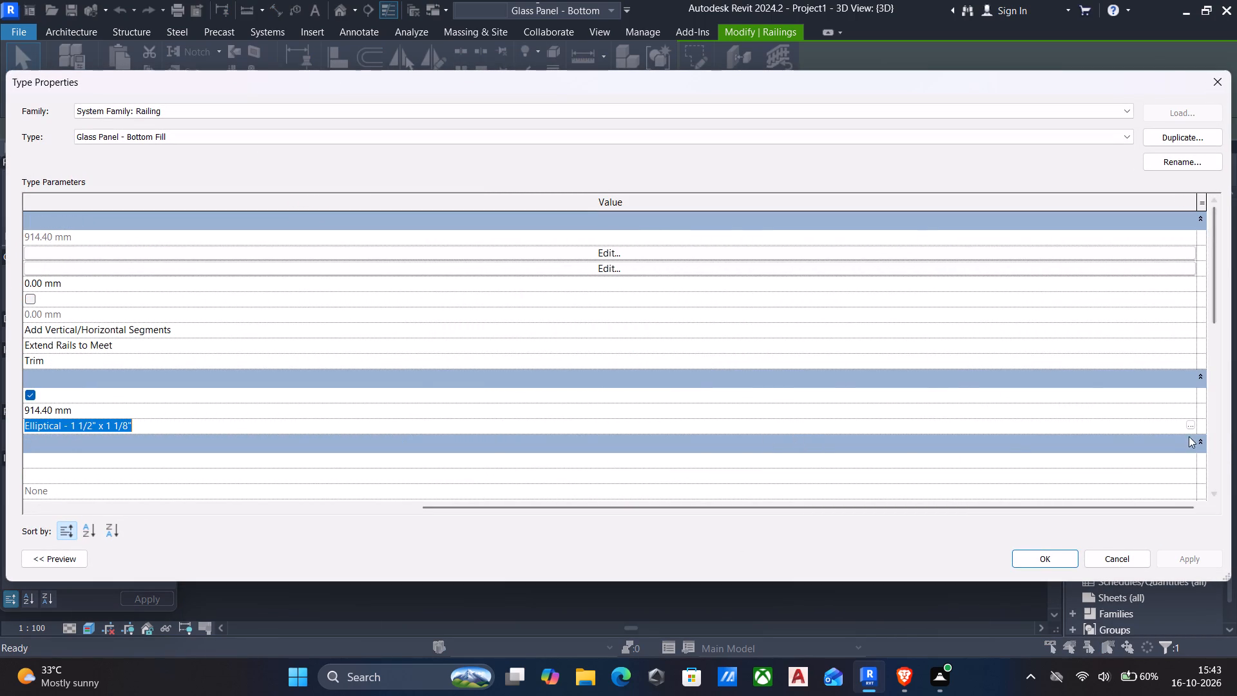
pyautogui.click(1190, 427)
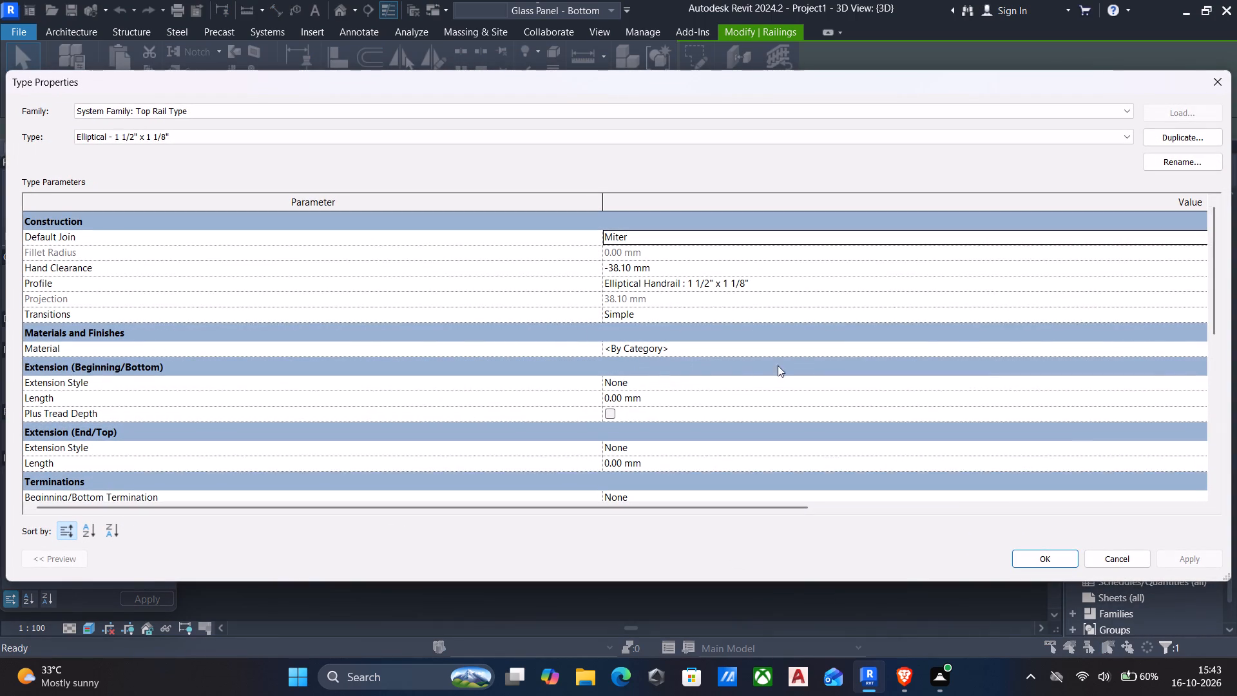
pyautogui.click(1176, 347)
pyautogui.click(1188, 351)
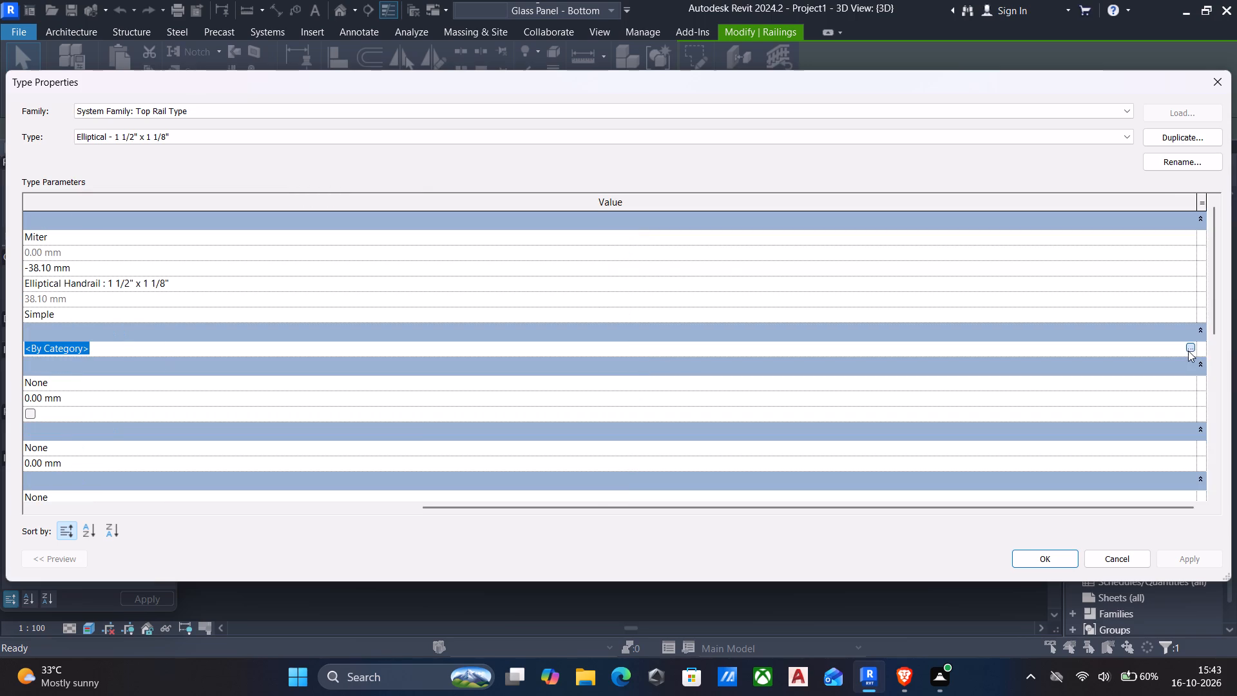
pyautogui.scroll(-9, 112, 284)
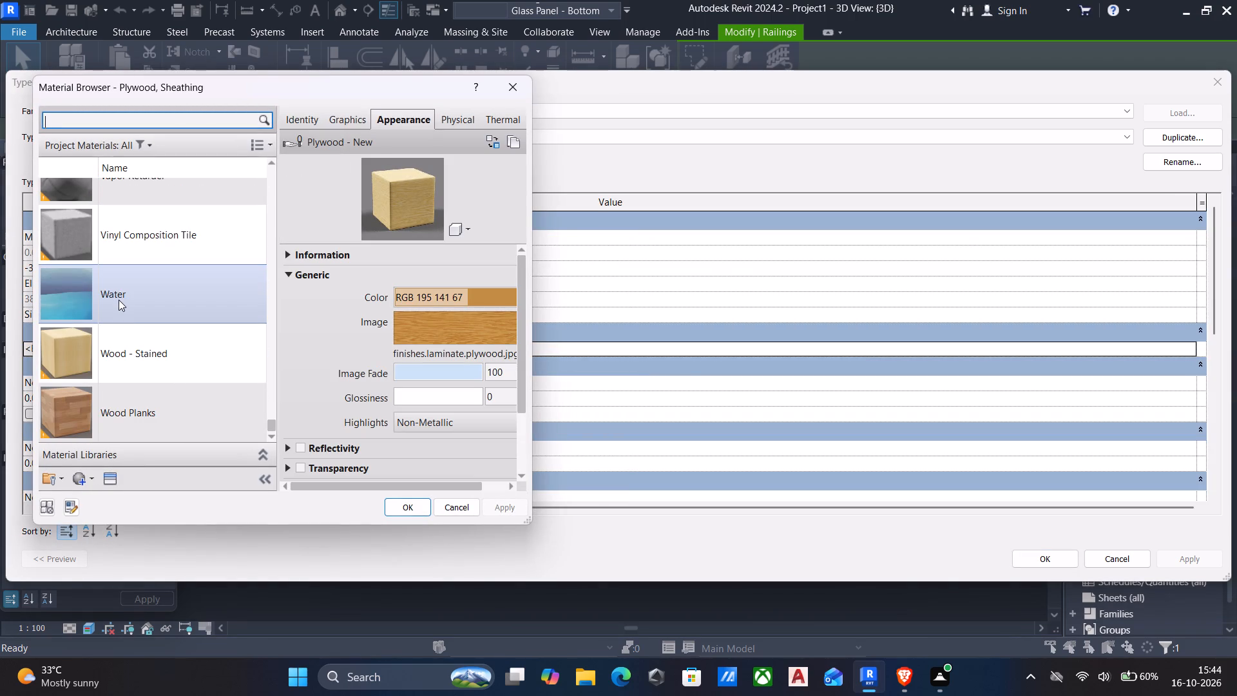
pyautogui.scroll(-6, 115, 299)
pyautogui.scroll(2, 117, 322)
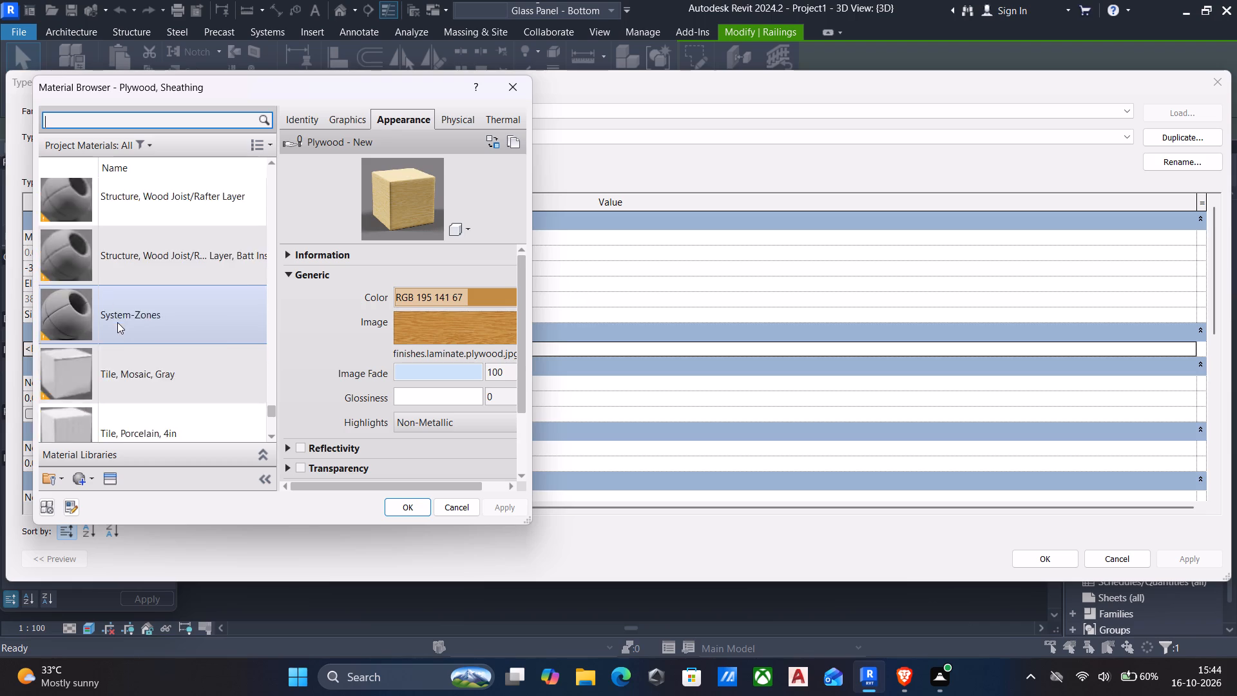
pyautogui.scroll(6, 117, 322)
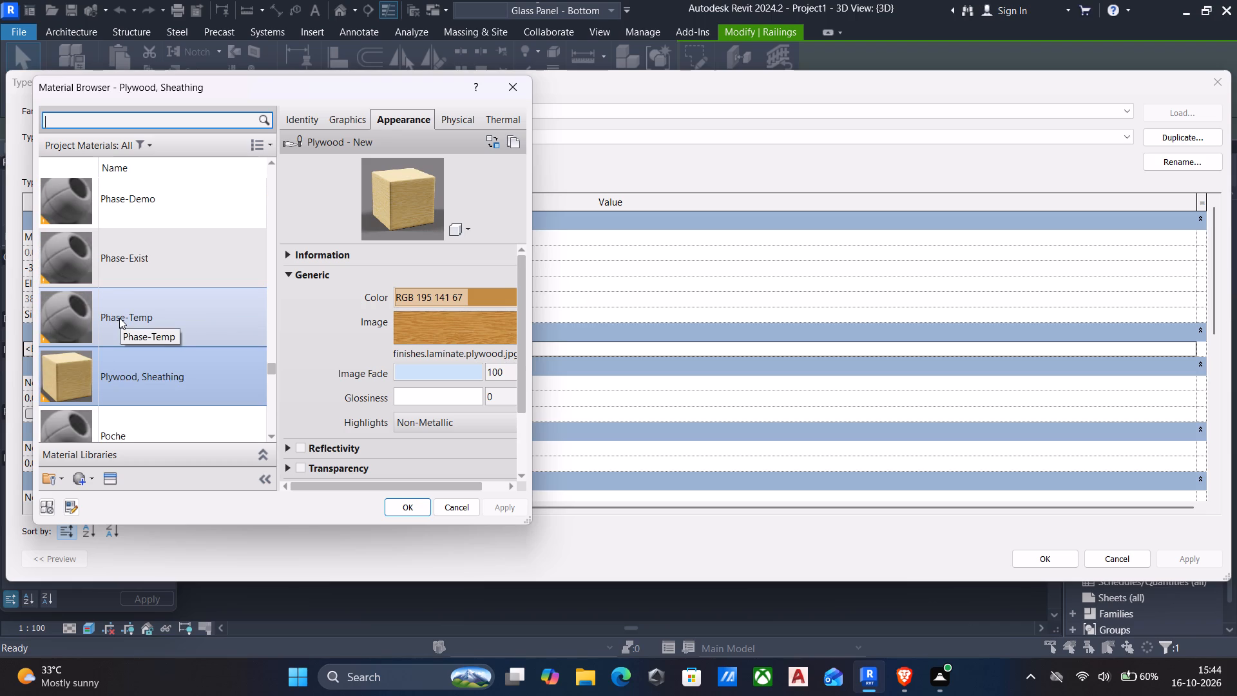
pyautogui.scroll(2, 119, 318)
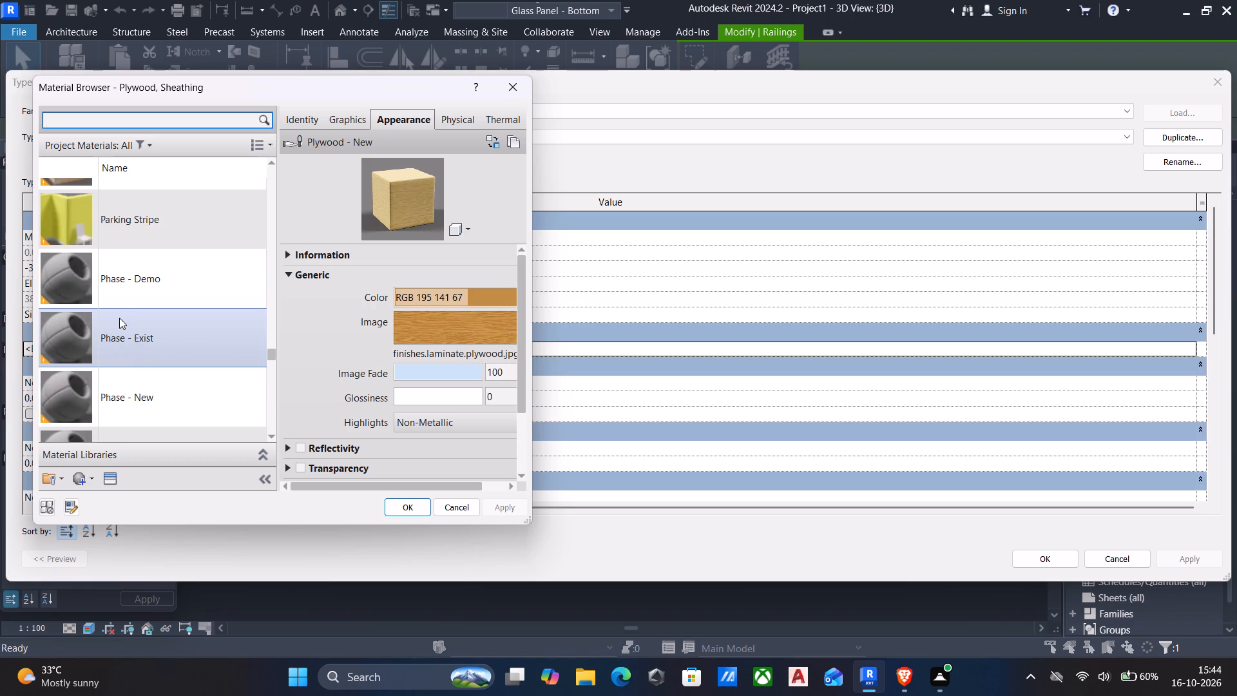
pyautogui.scroll(7, 119, 318)
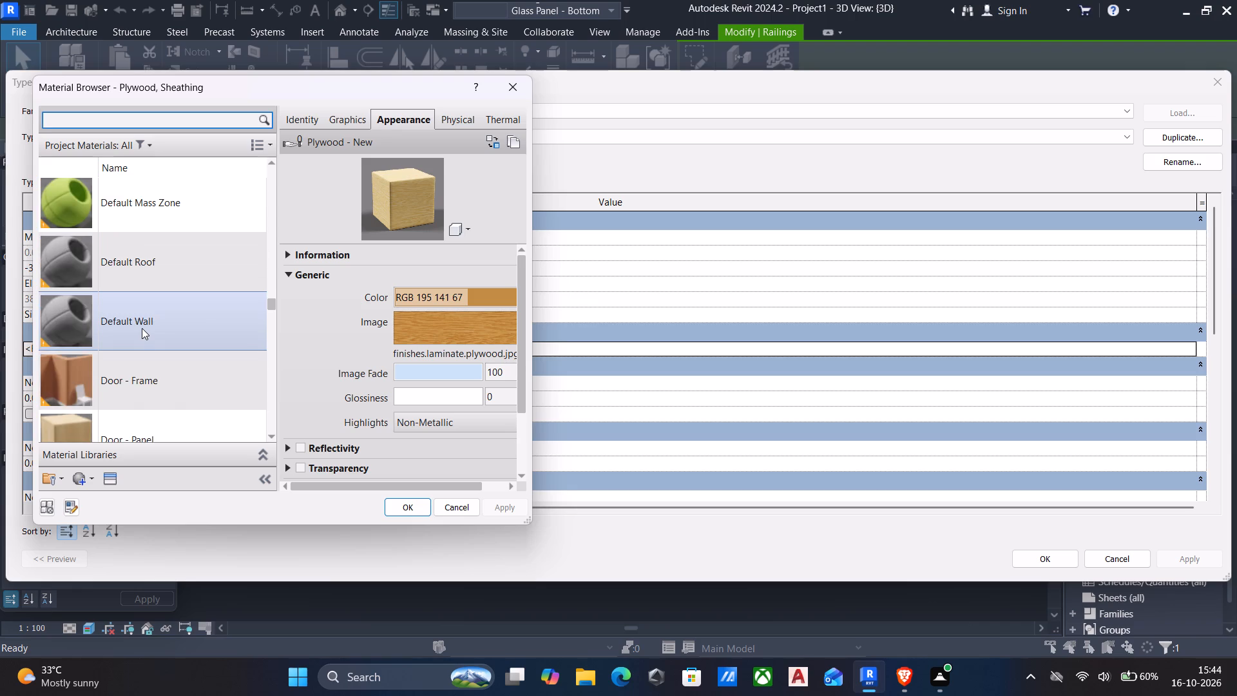
pyautogui.scroll(4, 142, 328)
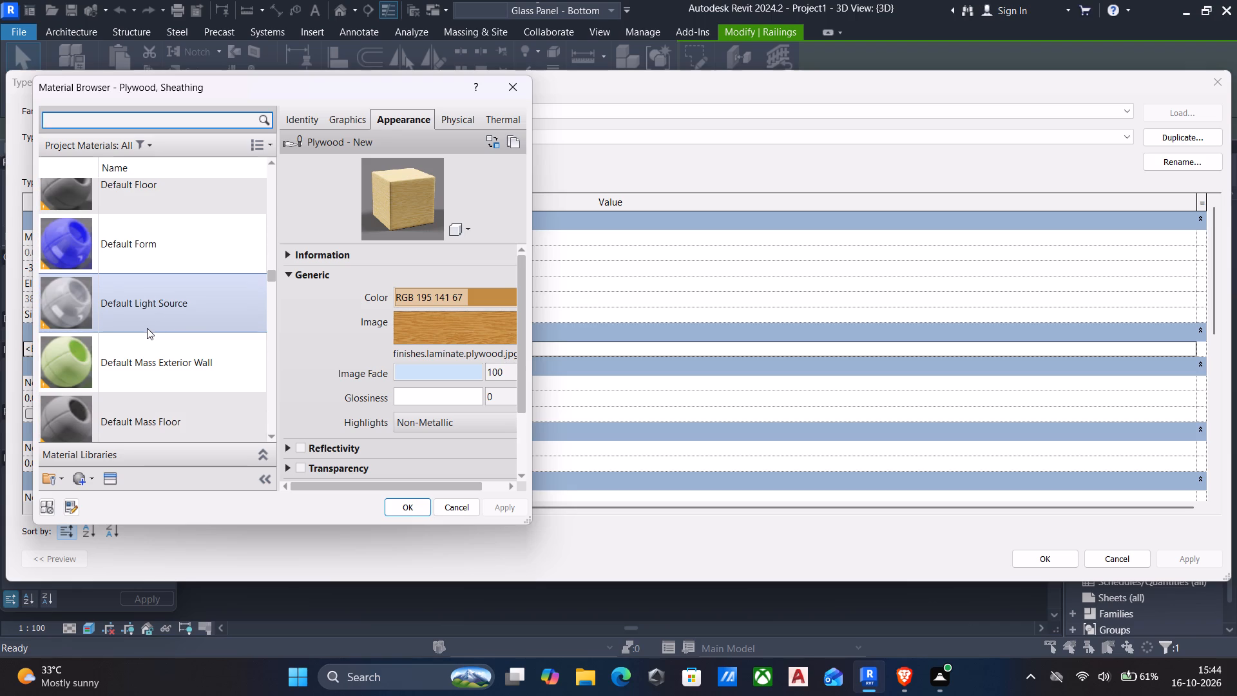
pyautogui.scroll(4, 147, 328)
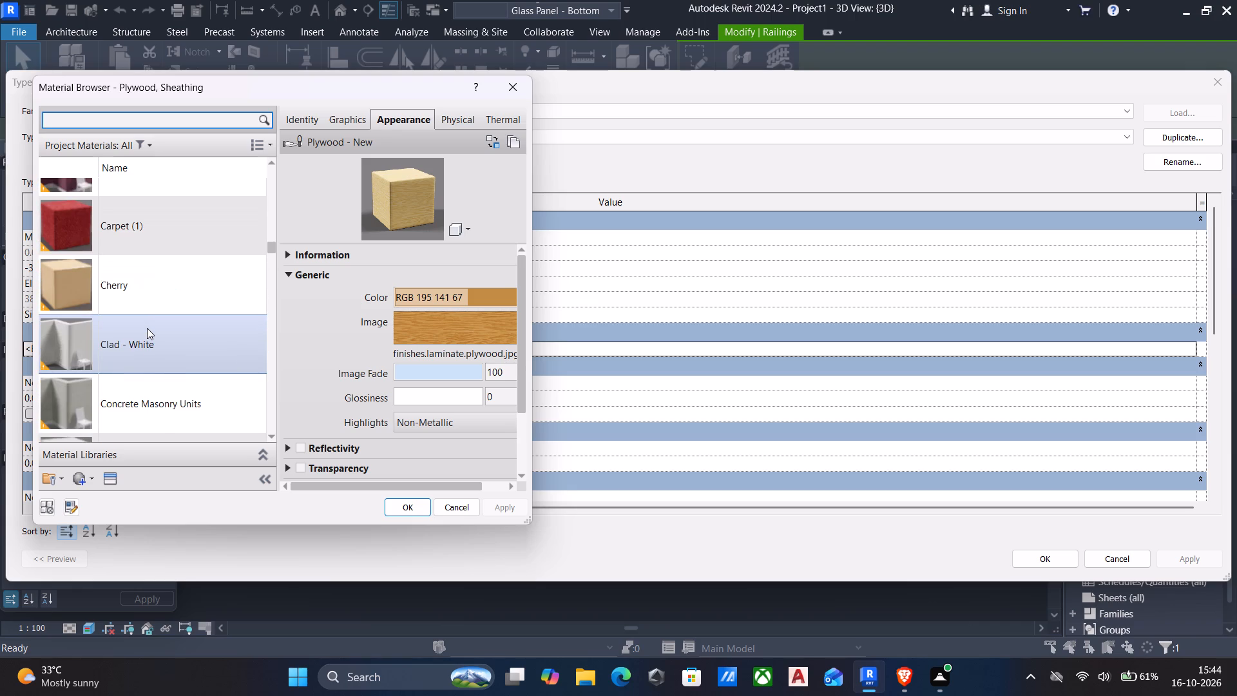
pyautogui.scroll(-3, 147, 328)
pyautogui.click(129, 214)
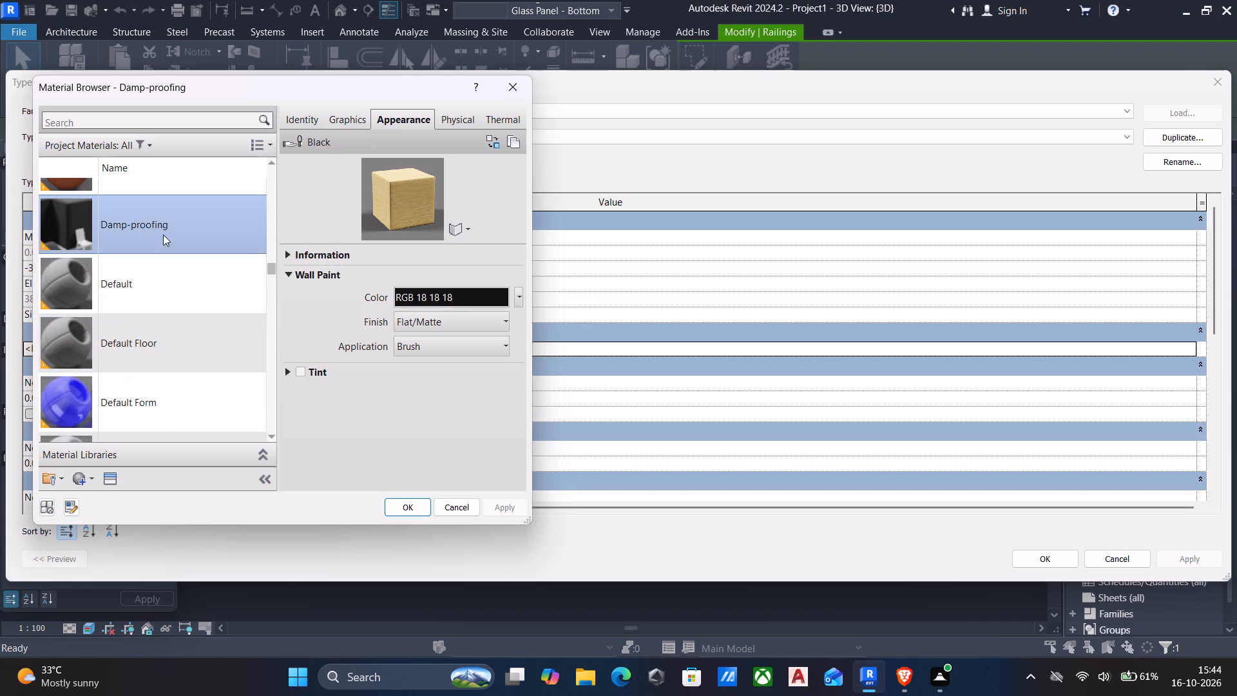
pyautogui.click(424, 507)
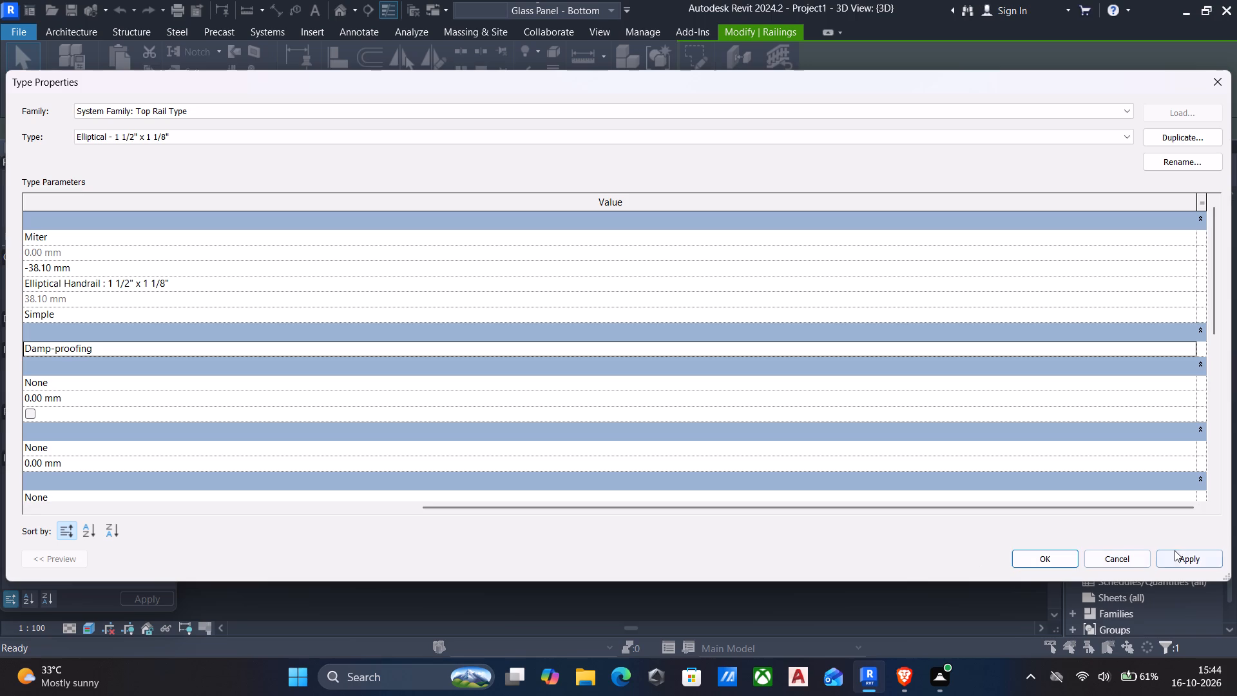
pyautogui.click(1176, 550)
pyautogui.click(1043, 561)
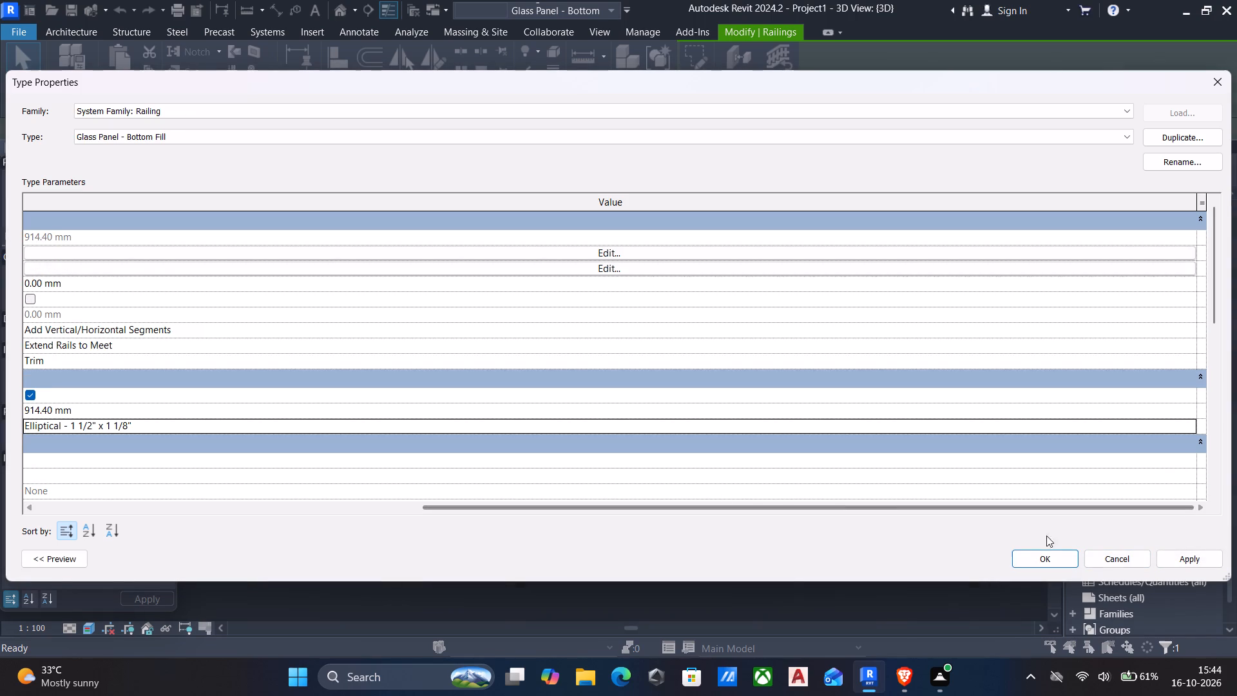
pyautogui.click(1187, 556)
pyautogui.click(1044, 554)
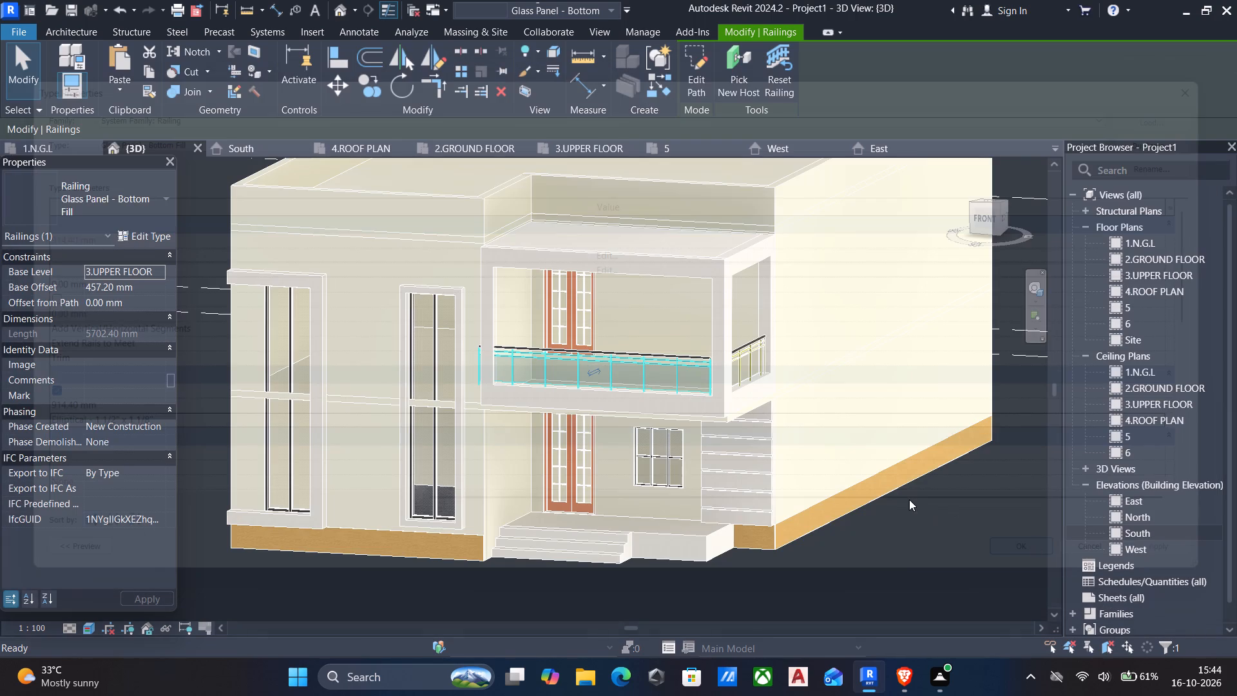
pyautogui.press('Escape')
# Reopen the in-place generic model of the facade frames, steps and plinth for editing.
pyautogui.scroll(-2, 887, 503)
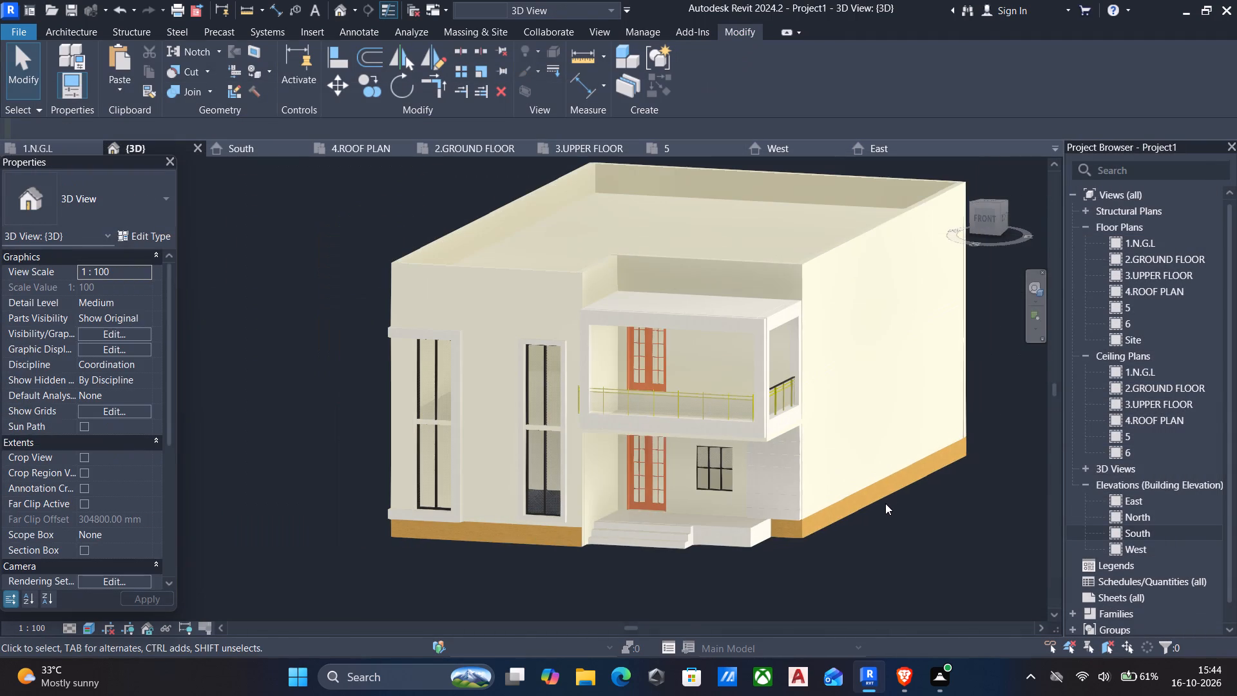
pyautogui.keyDown('shift'); pyautogui.moveTo(885, 503); pyautogui.dragTo(906, 499, button='middle'); pyautogui.keyUp('shift')
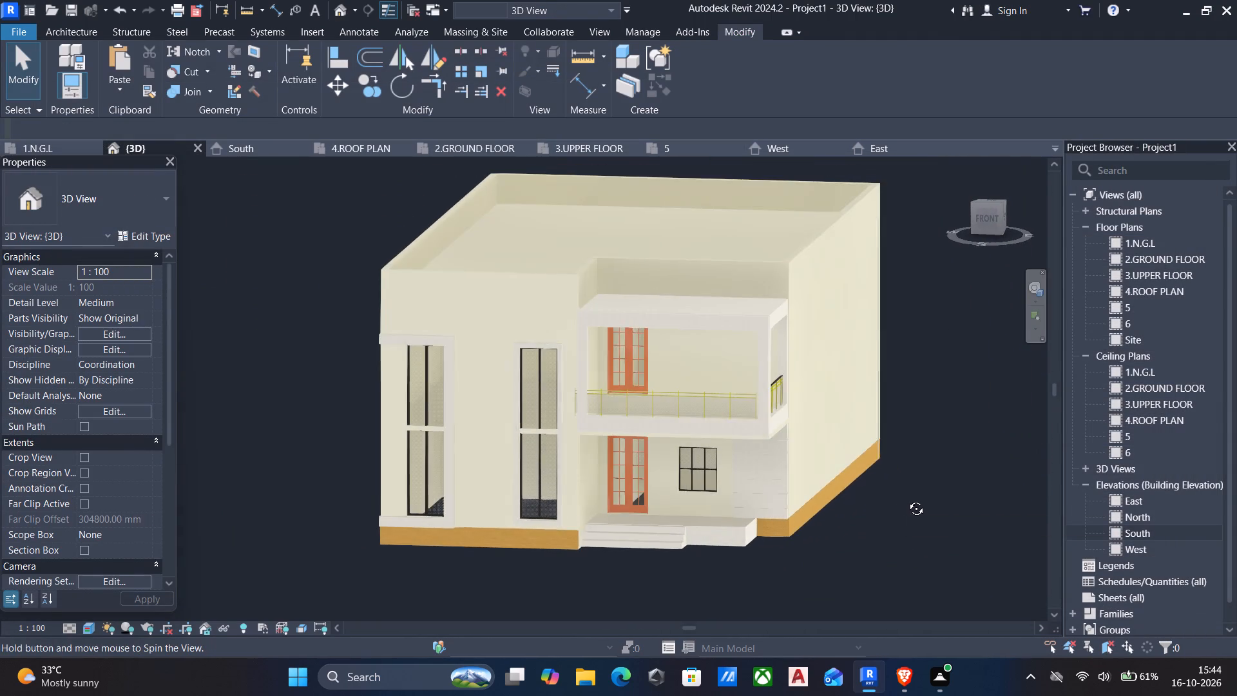
pyautogui.keyDown('shift'); pyautogui.moveTo(906, 499); pyautogui.dragTo(907, 498, button='middle'); pyautogui.keyUp('shift')
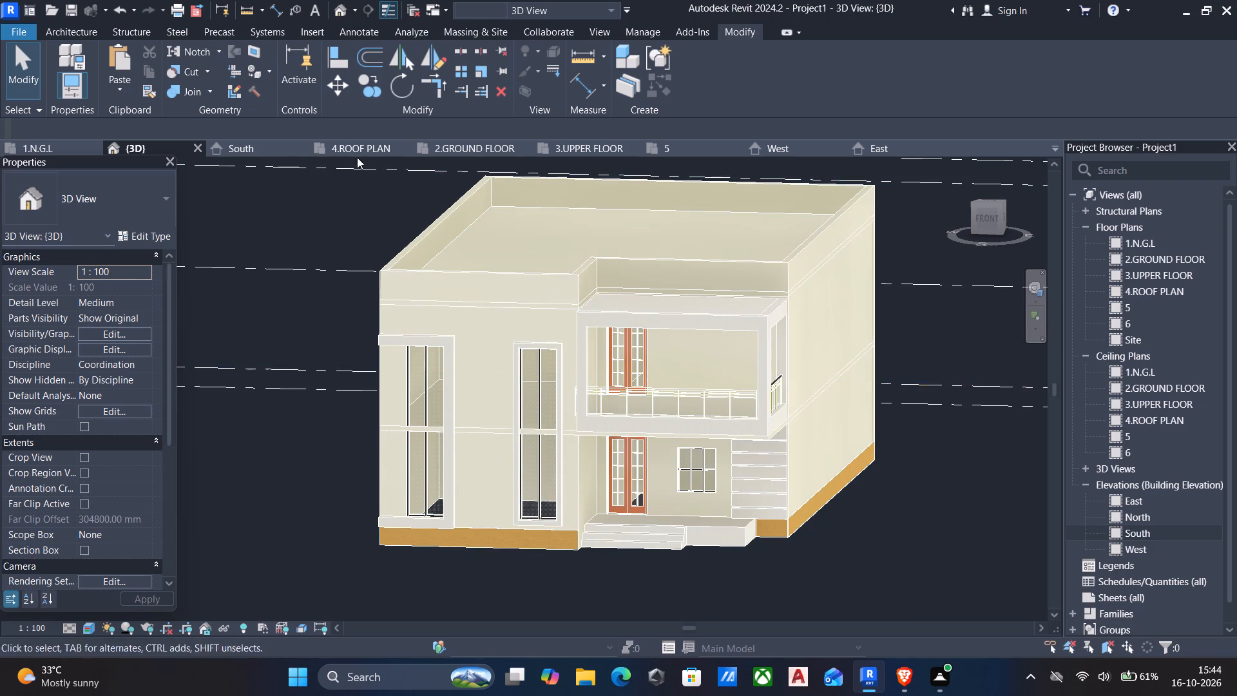
pyautogui.click(626, 421)
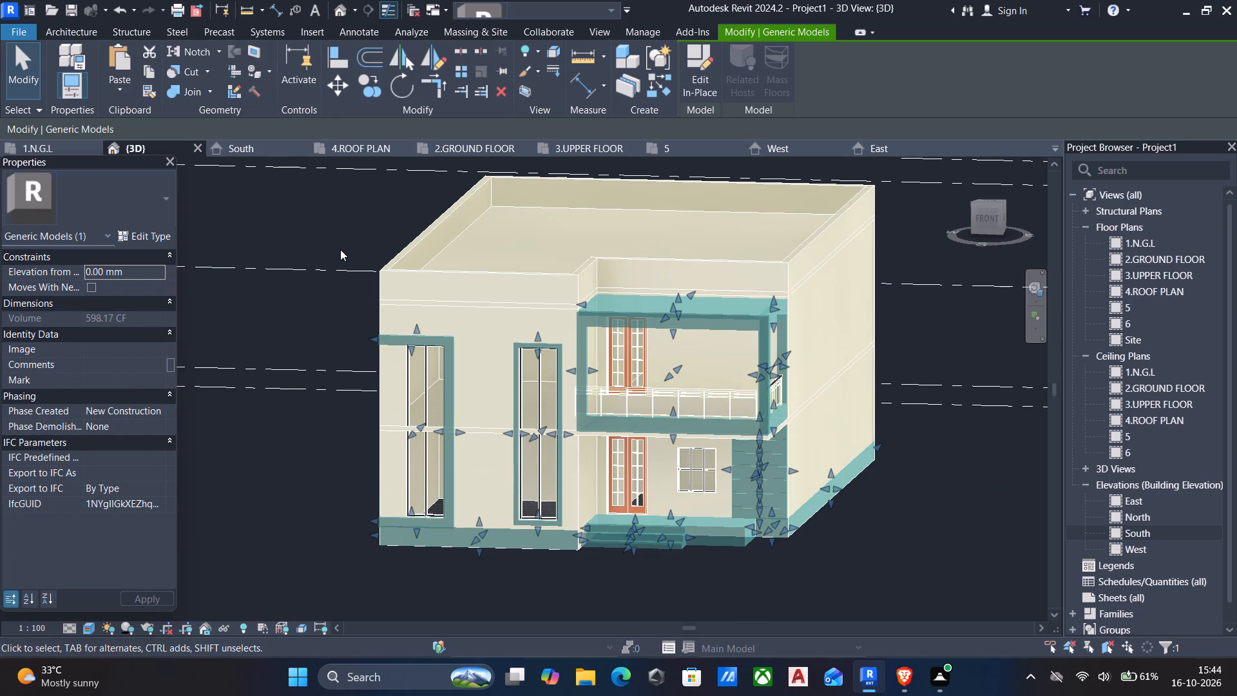
pyautogui.click(691, 49)
# Sketch an extrusion rectangle about 6232 mm by 457 mm on the parapet face above the two tall windows, starting at its top edge.
pyautogui.click(61, 28)
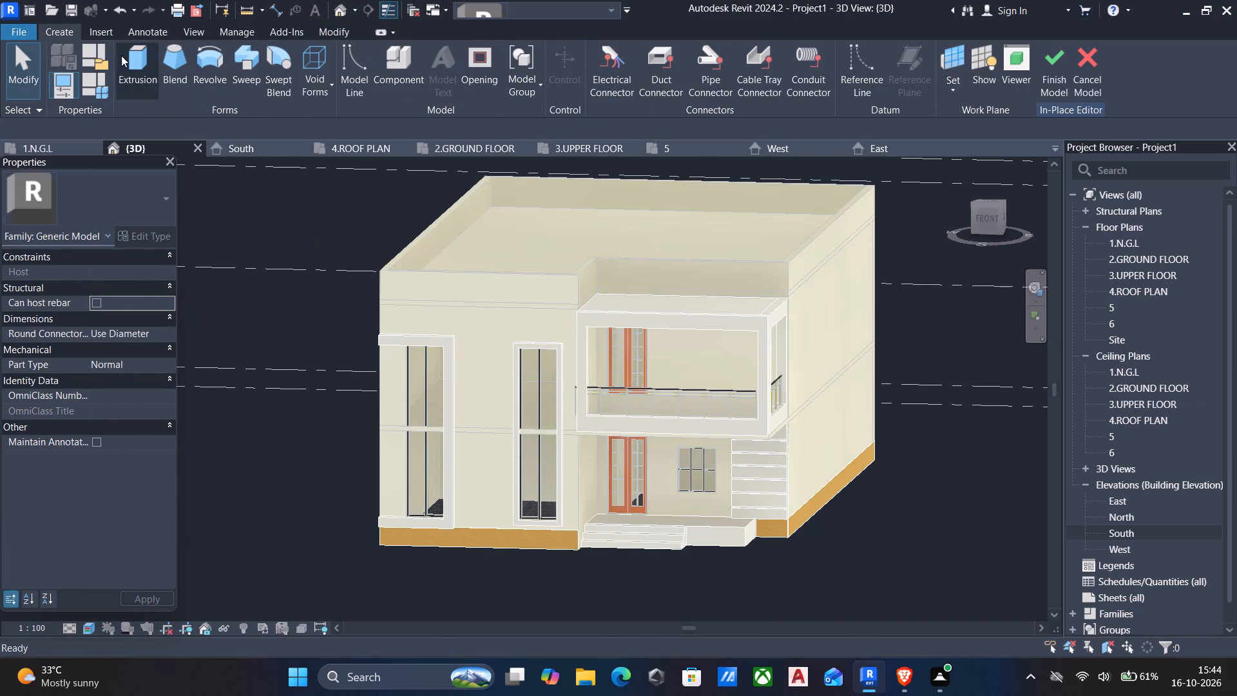
pyautogui.click(127, 57)
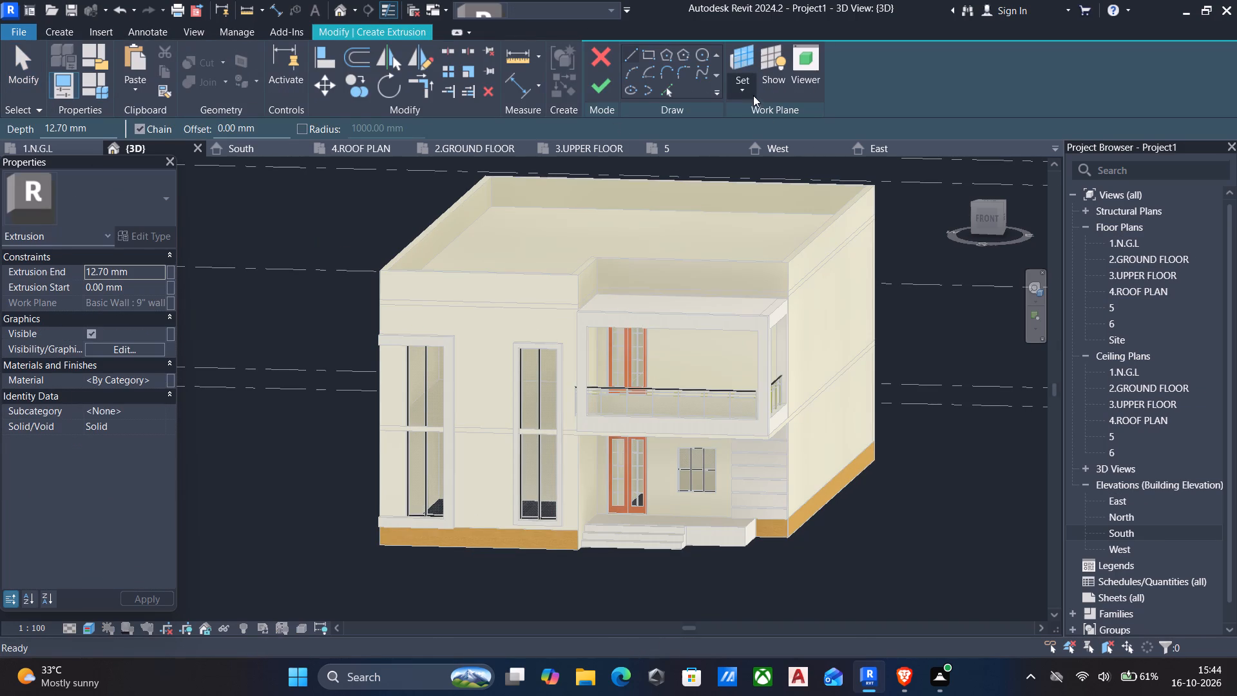
pyautogui.click(743, 90)
pyautogui.click(789, 150)
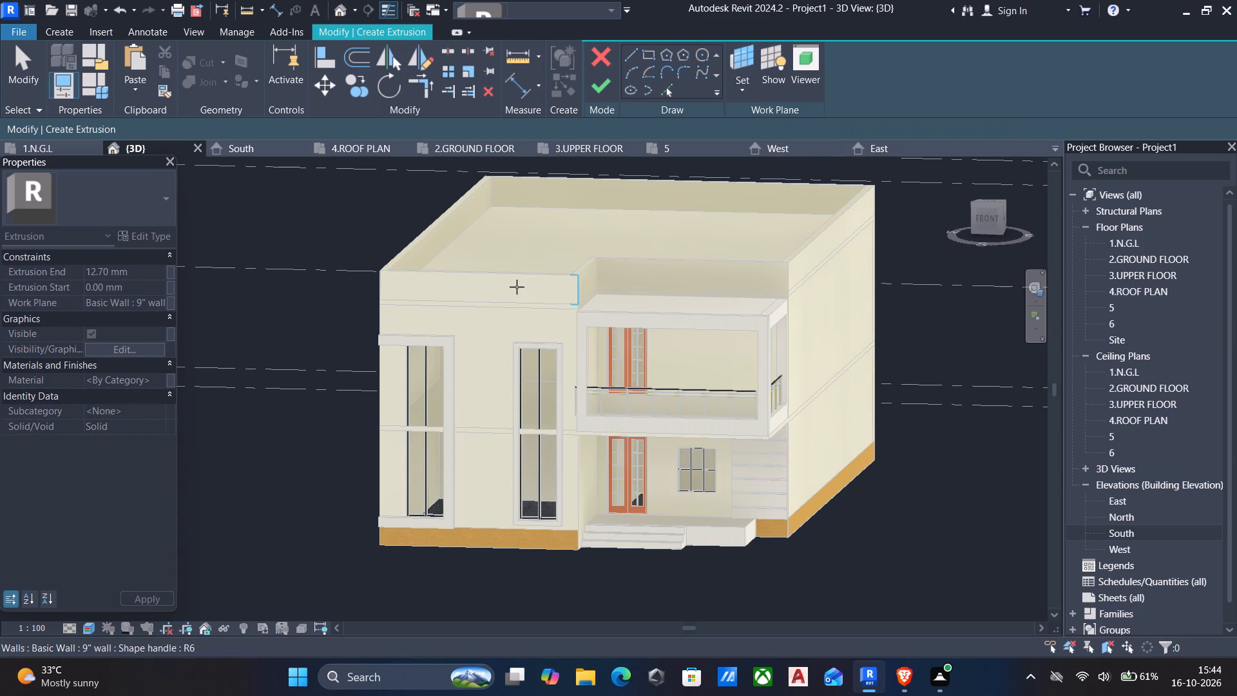
pyautogui.click(494, 275)
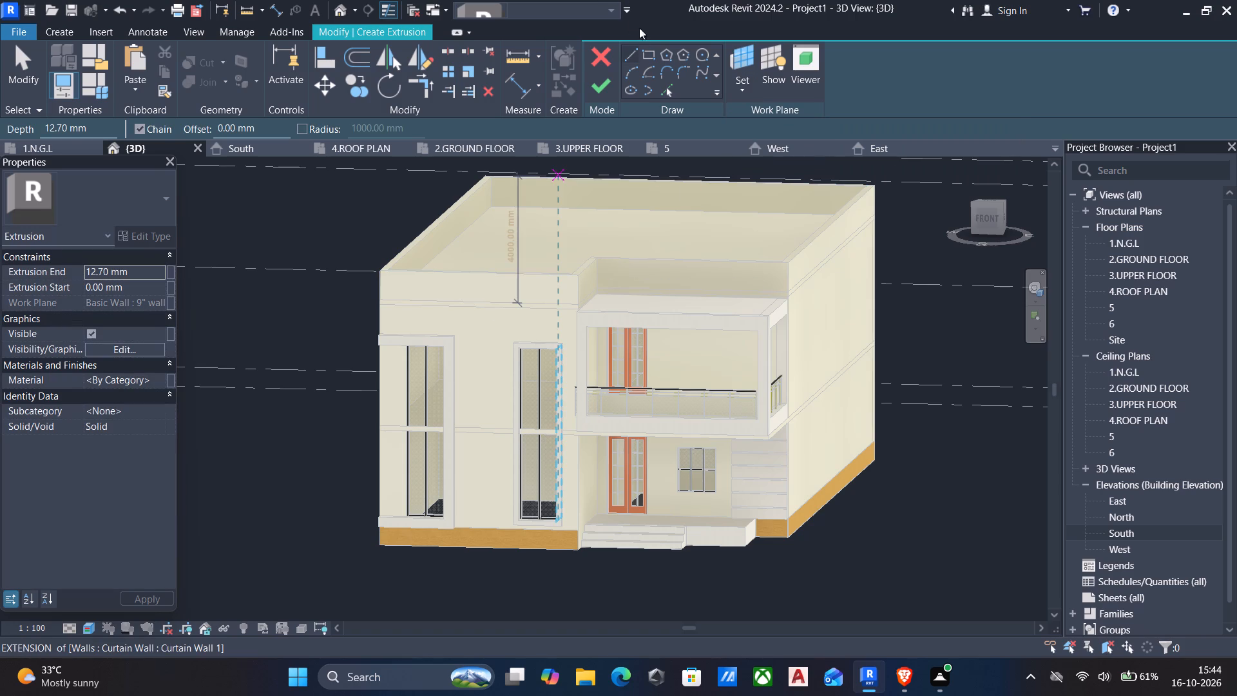
pyautogui.click(643, 60)
pyautogui.scroll(2, 392, 280)
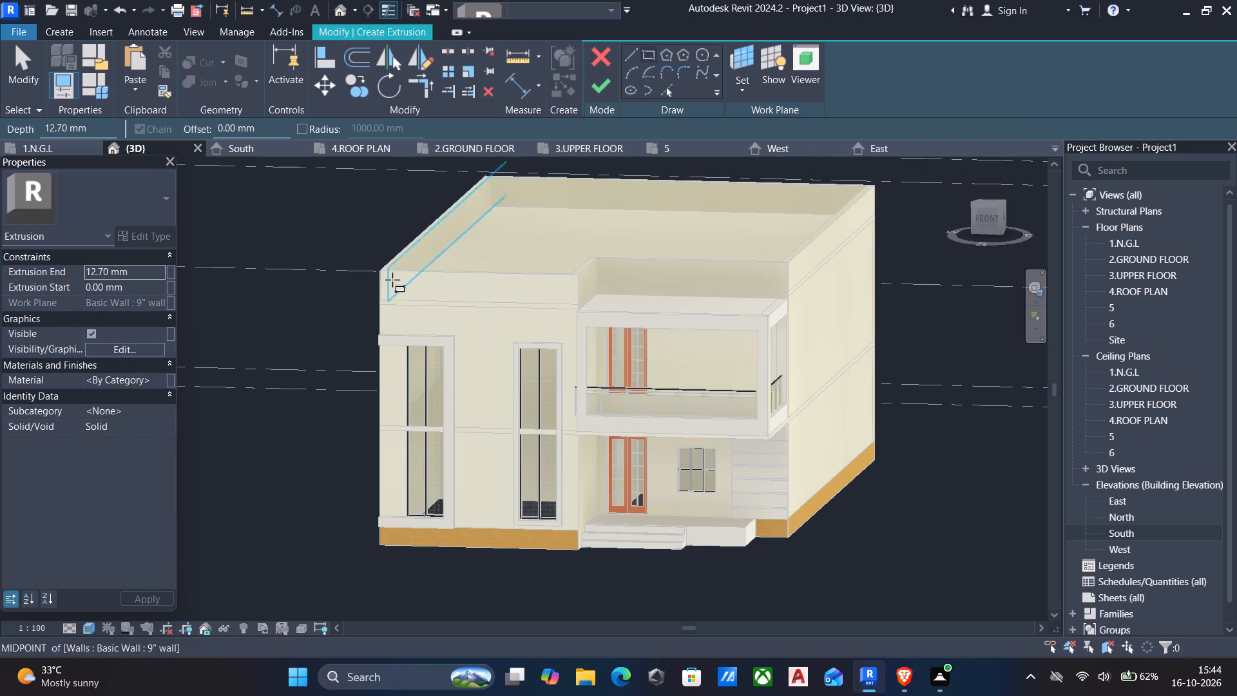
pyautogui.scroll(6, 392, 280)
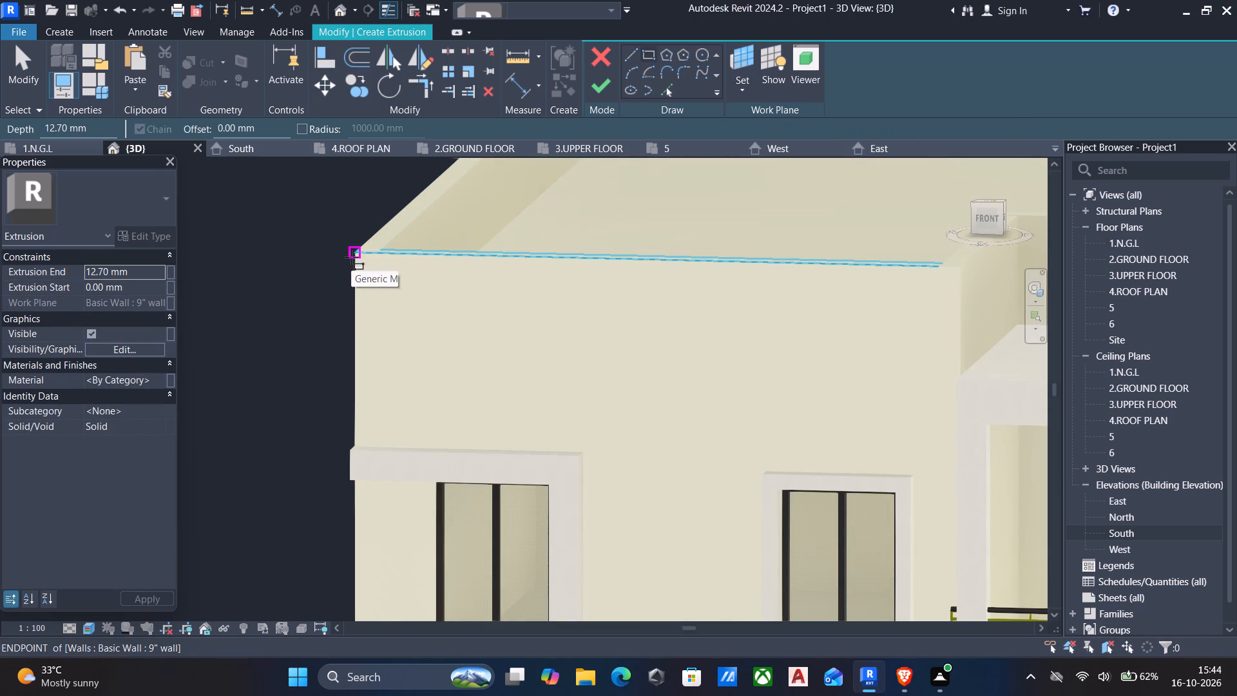
pyautogui.click(351, 257)
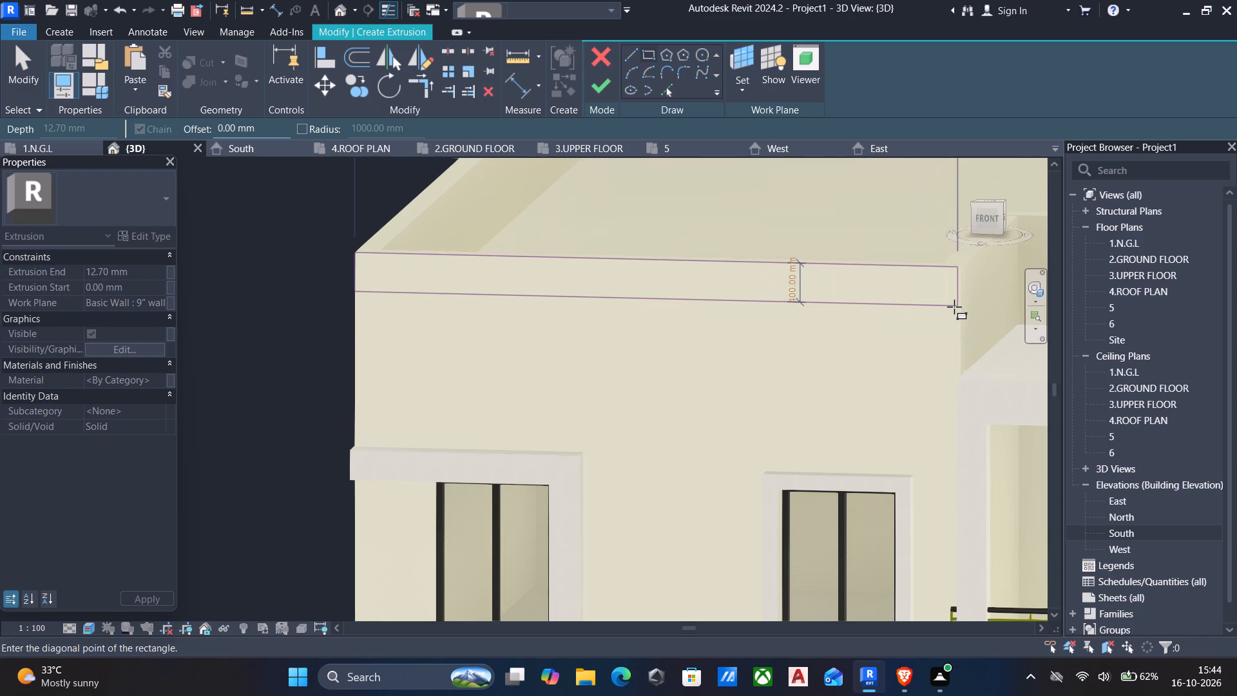
pyautogui.click(965, 310)
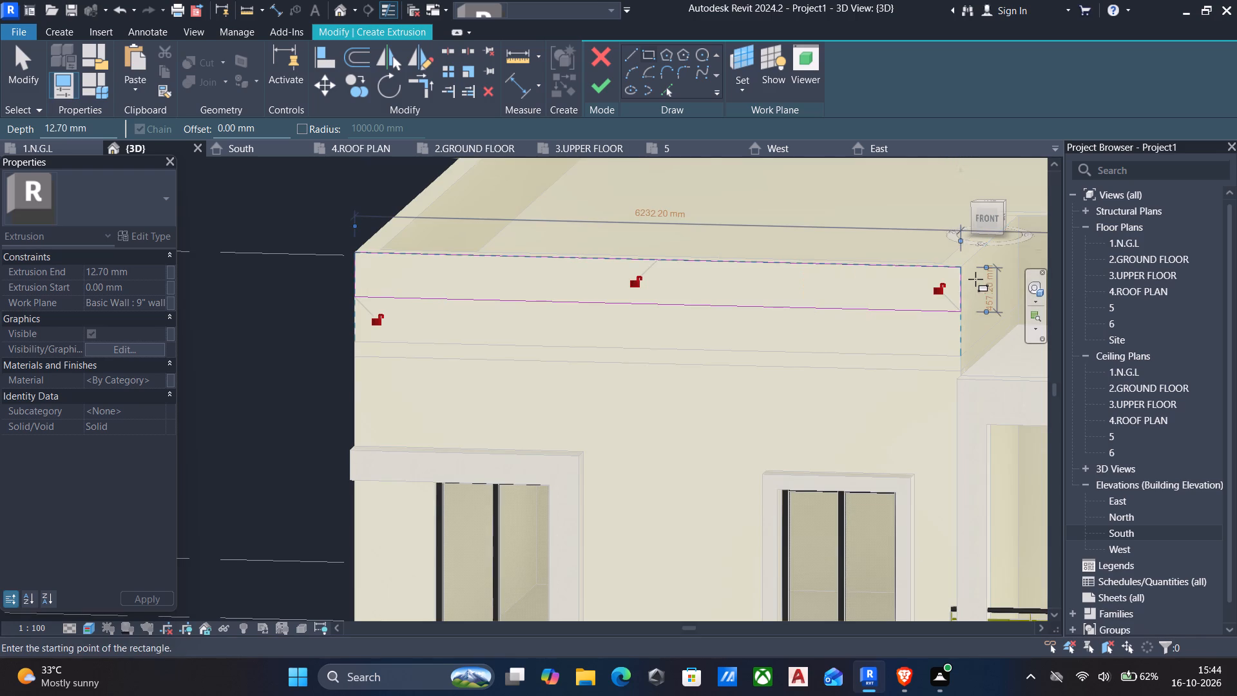
pyautogui.press('Escape')
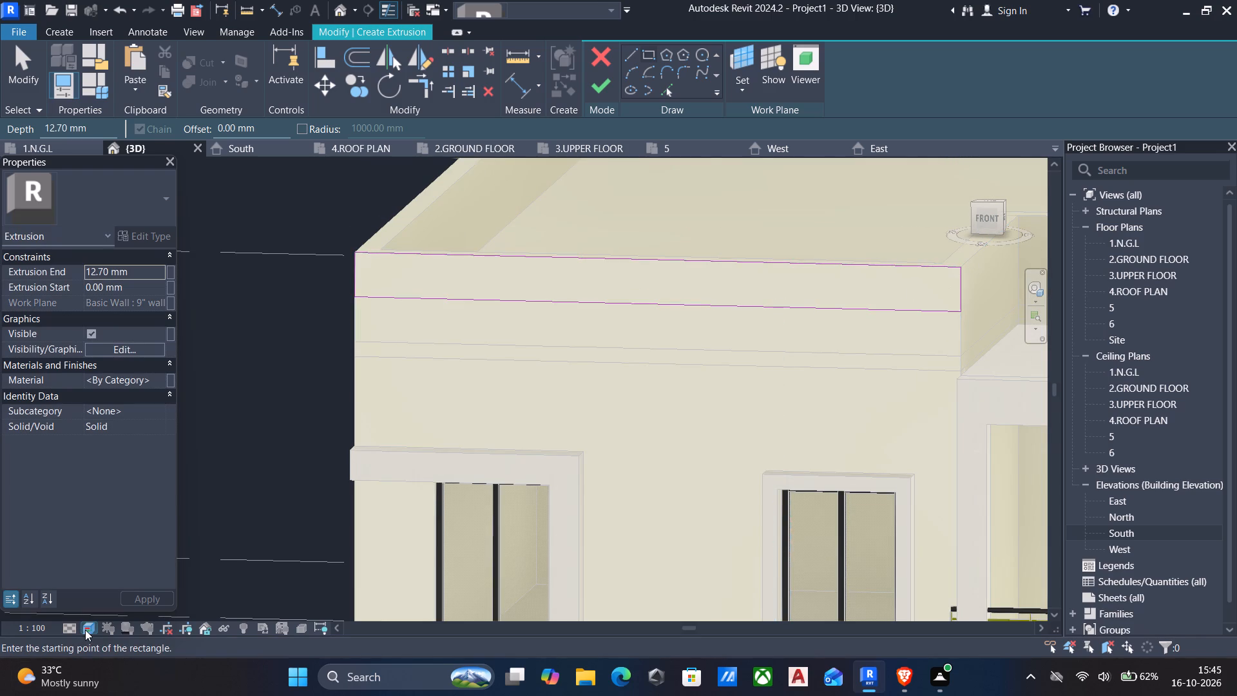
# Switch the 3D view from the realistic display to a plain shaded visual style.
pyautogui.click(85, 629)
pyautogui.click(124, 569)
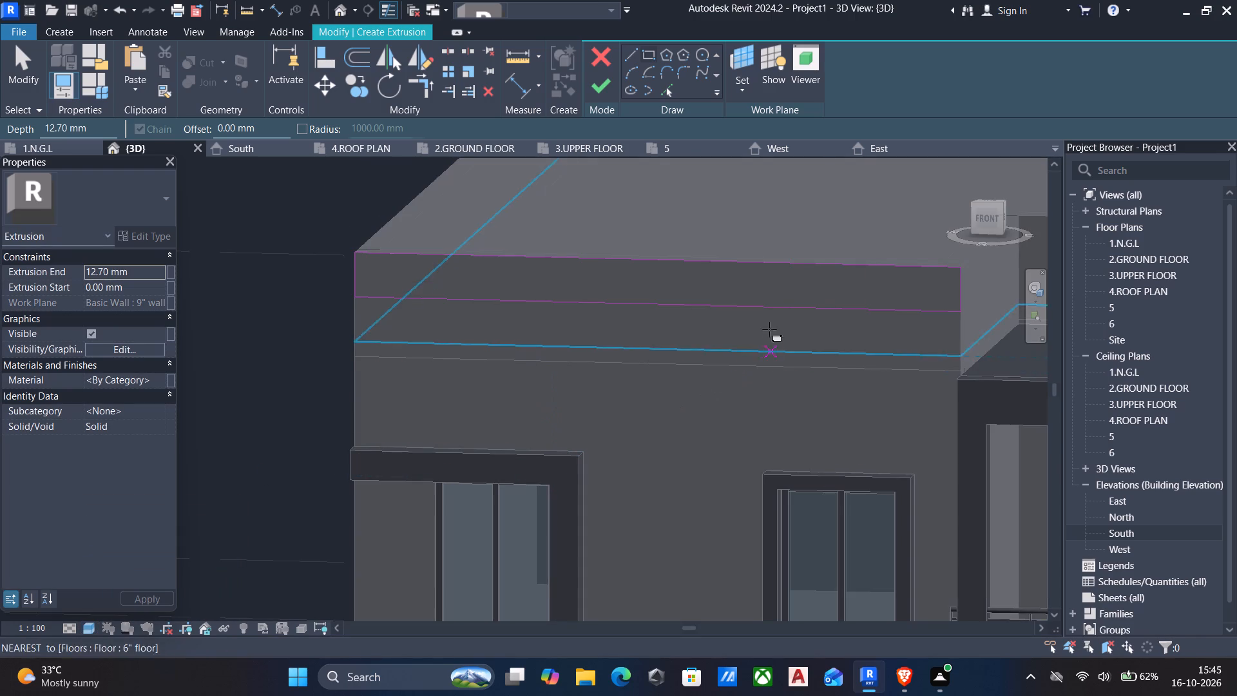
# Set the parapet rectangle's height to 3" and finish the extrusion.
pyautogui.press('Escape')
pyautogui.click(753, 307)
pyautogui.click(987, 293)
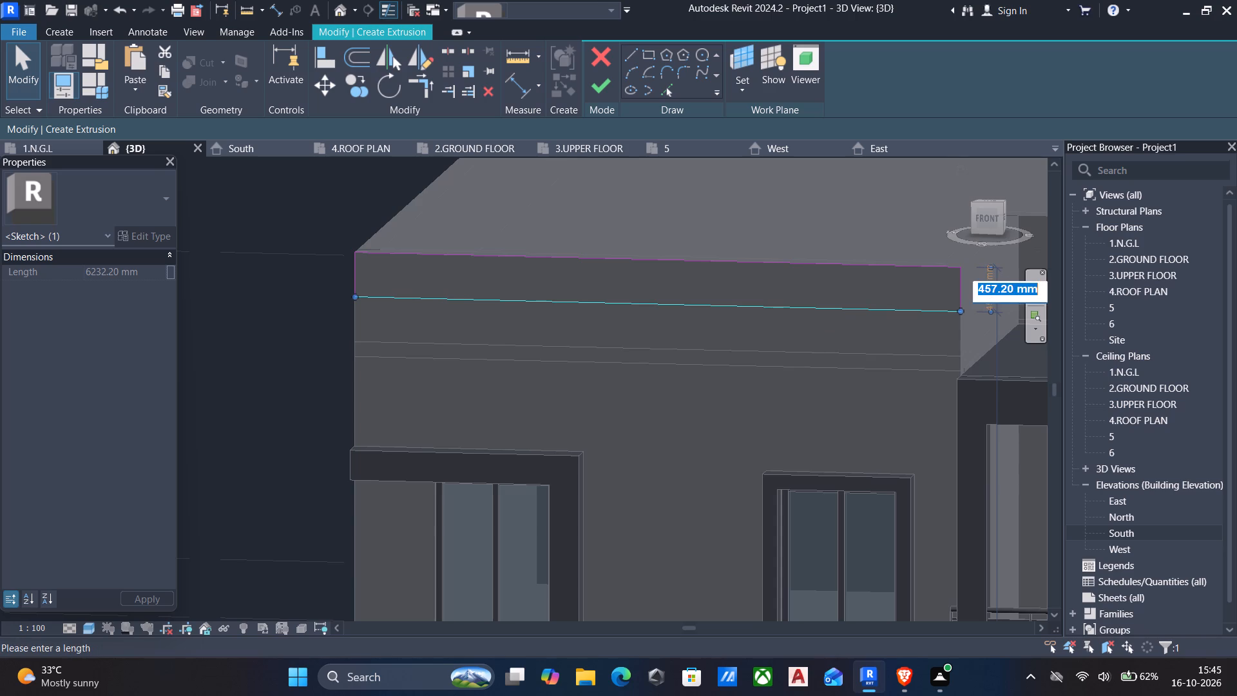
pyautogui.press('3')
pyautogui.hotkey('shift', '"')
pyautogui.press('Return')
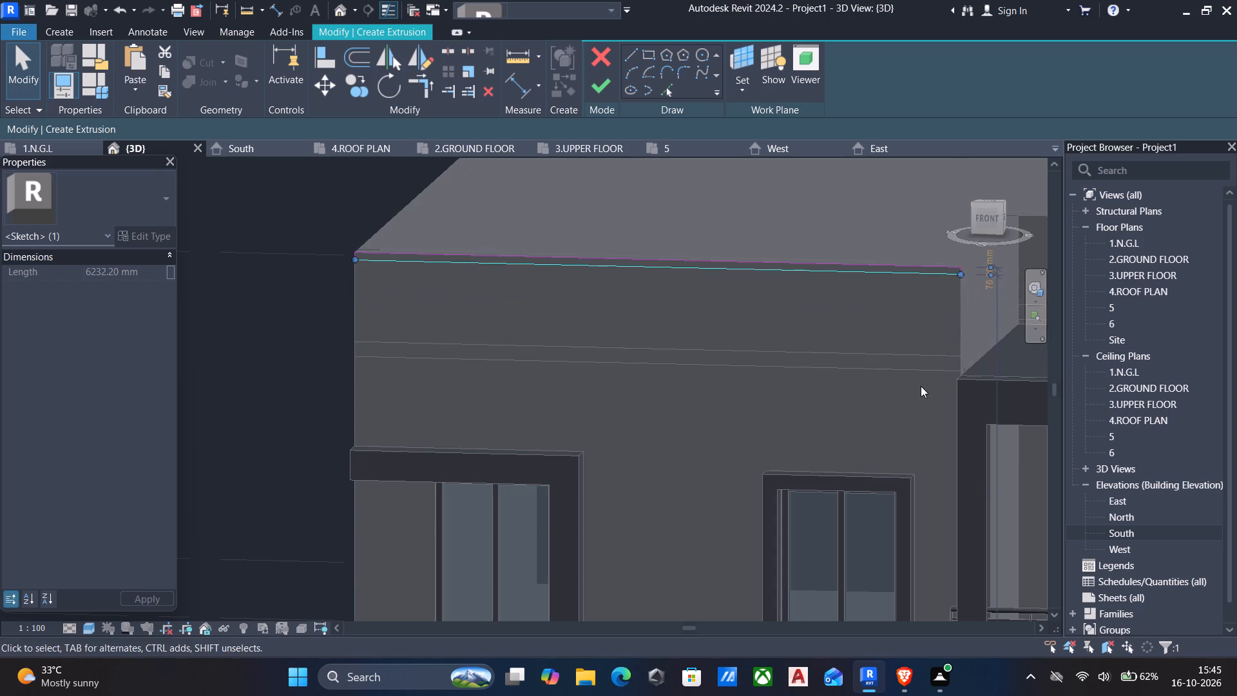
pyautogui.moveTo(914, 392); pyautogui.dragTo(719, 482, button='middle')
pyautogui.click(611, 94)
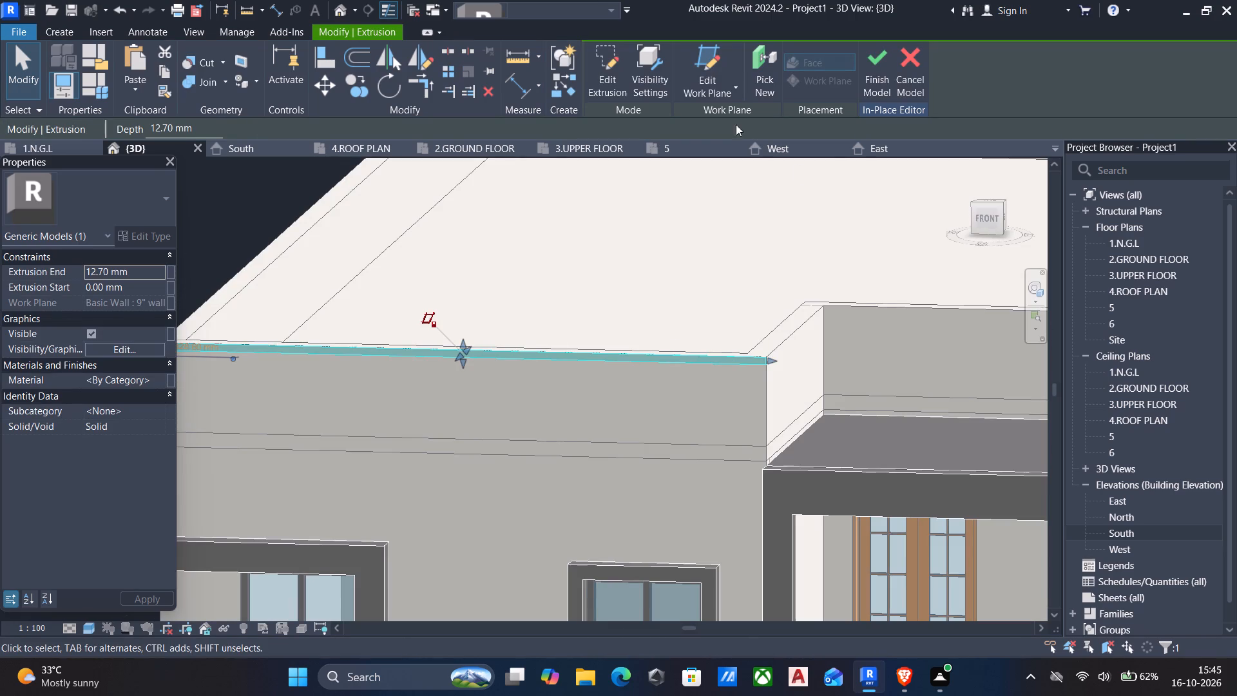
# Sketch an extrusion rectangle about 3639 mm long on the short return parapet face beside the balcony roof, starting at its top front corner.
pyautogui.click(50, 35)
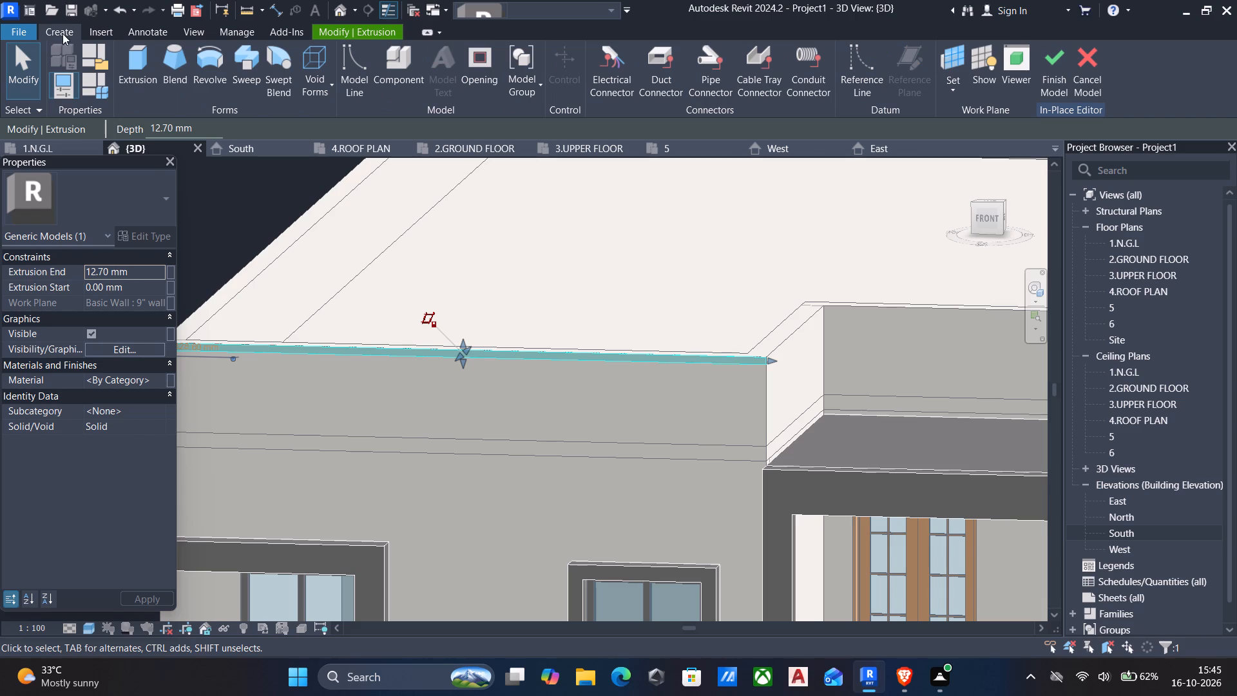
pyautogui.click(150, 57)
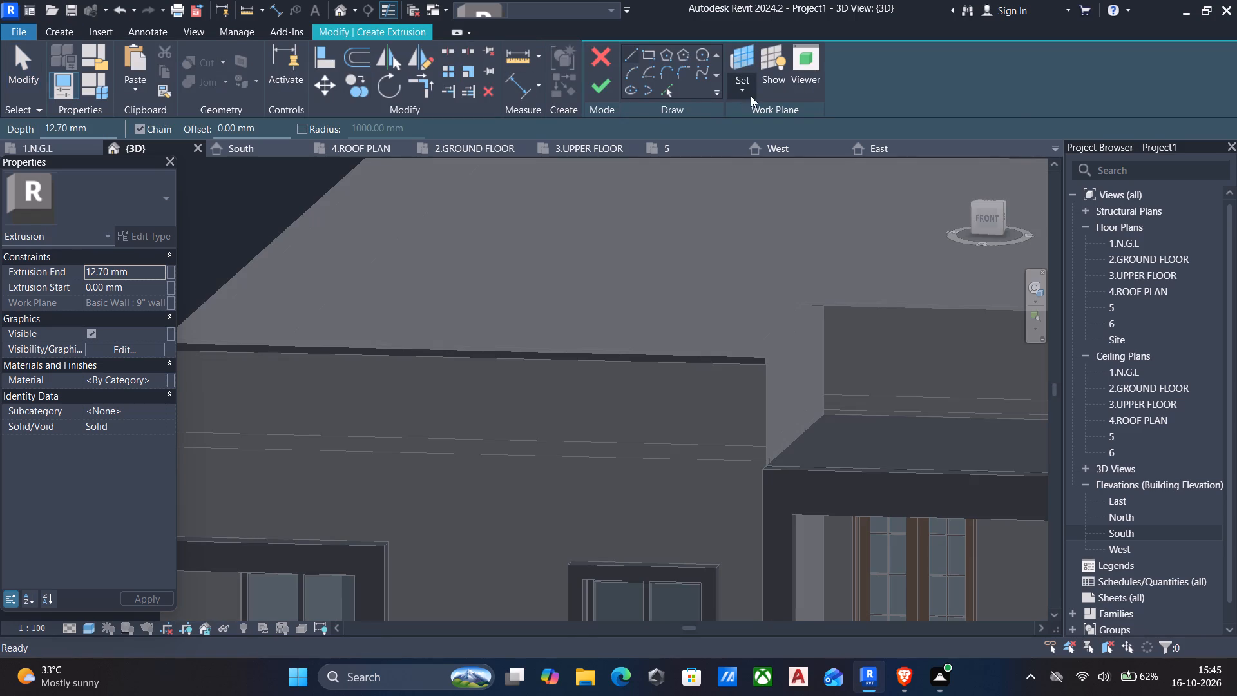
pyautogui.click(741, 95)
pyautogui.click(790, 148)
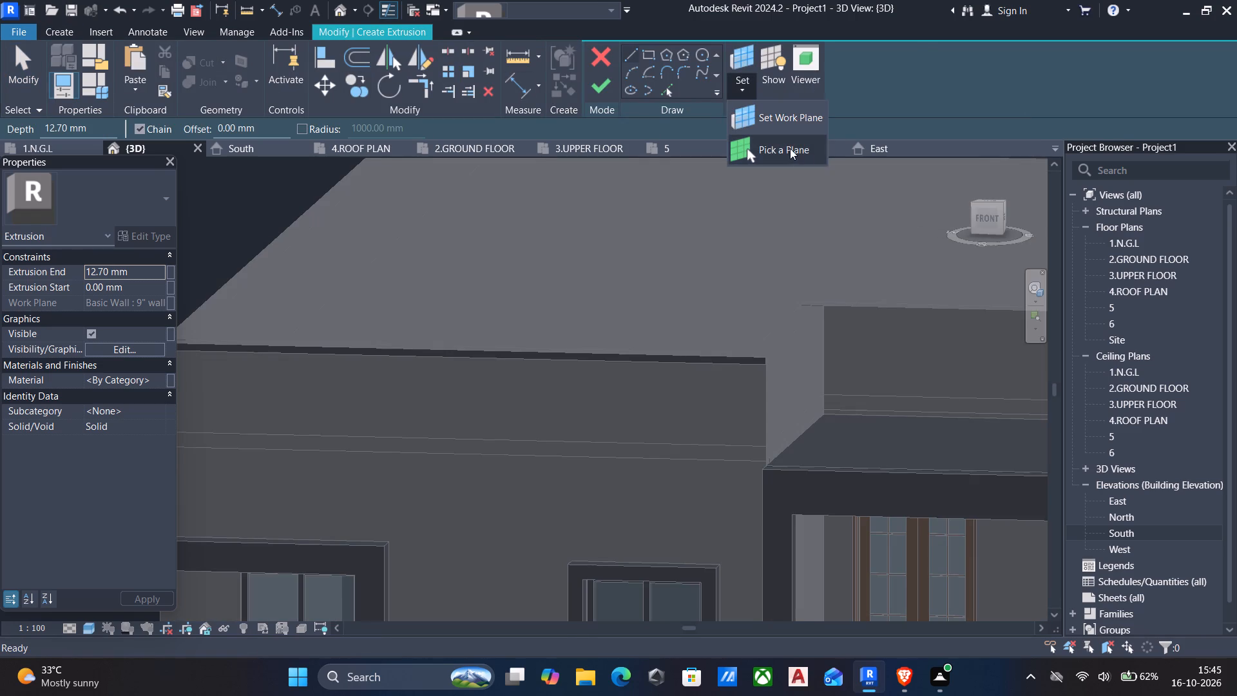
pyautogui.click(799, 333)
pyautogui.click(644, 57)
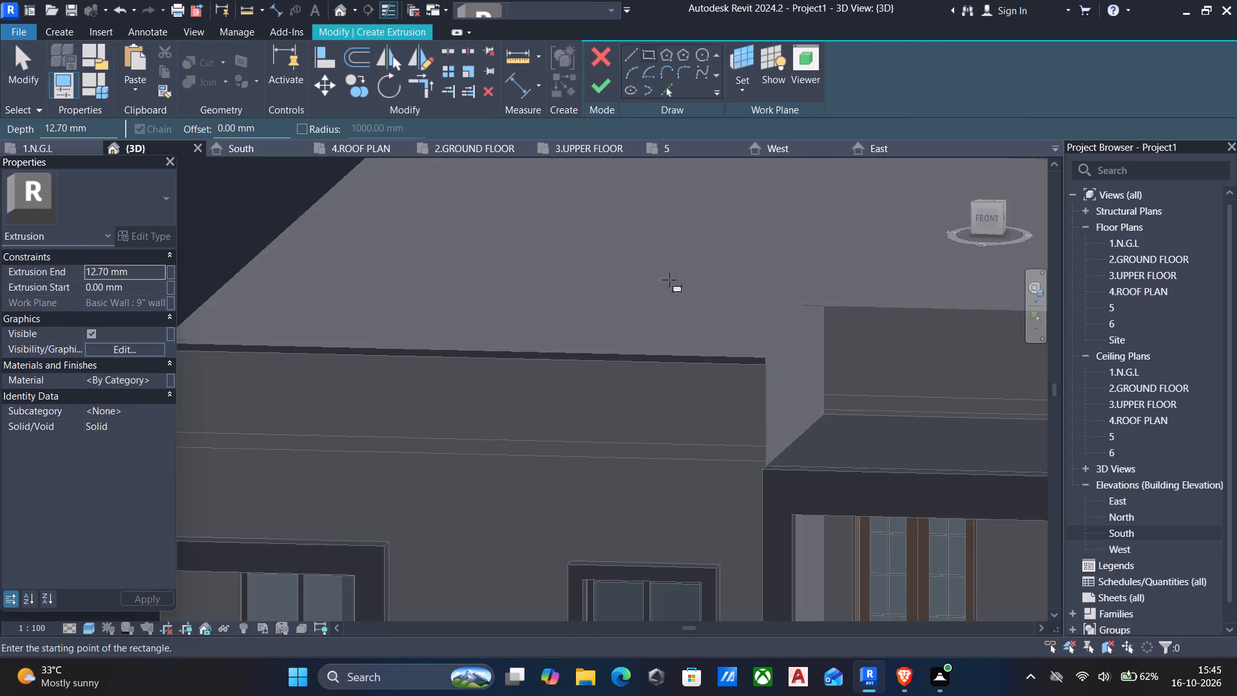
pyautogui.moveTo(716, 404); pyautogui.dragTo(606, 416, button='middle')
pyautogui.moveTo(693, 396); pyautogui.dragTo(580, 454, button='middle')
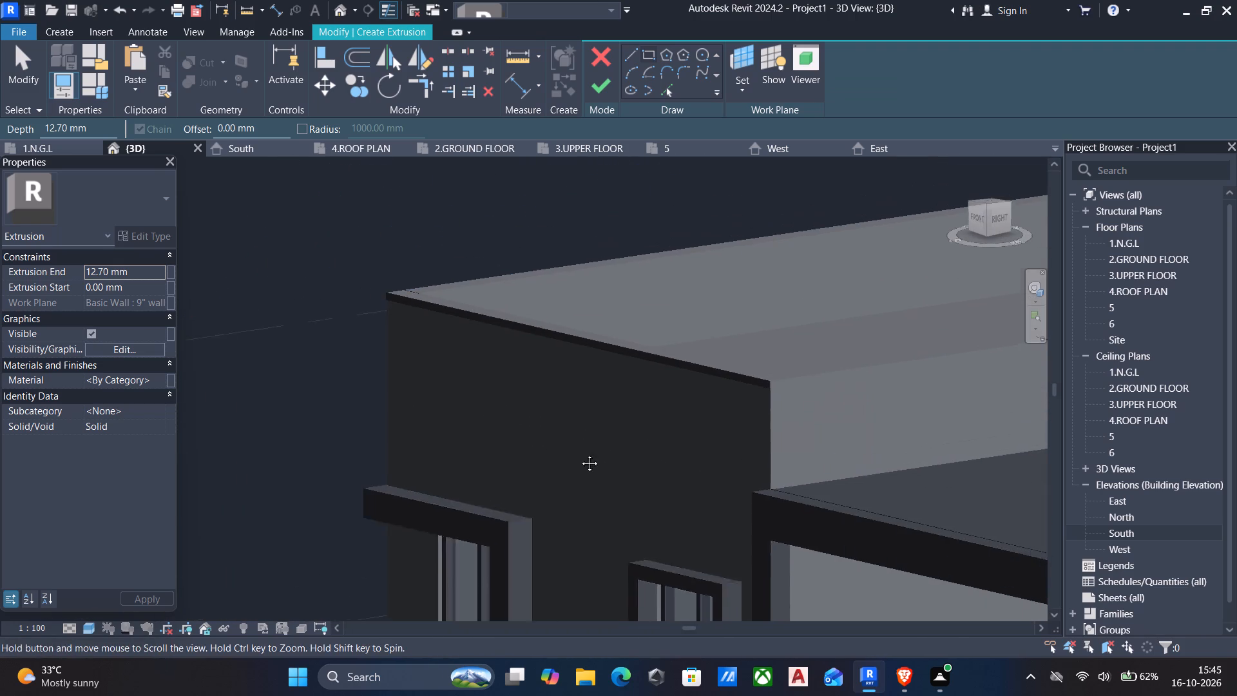
pyautogui.moveTo(580, 454); pyautogui.dragTo(432, 484, button='middle')
pyautogui.scroll(4, 599, 433)
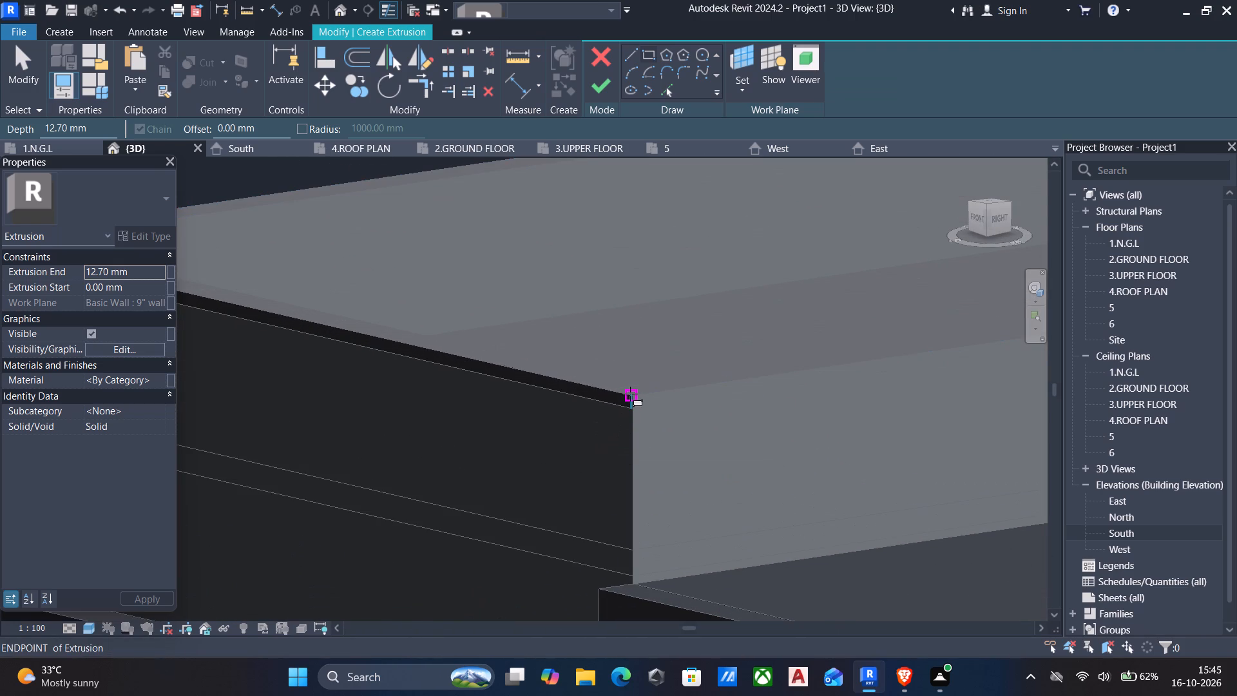
pyautogui.click(630, 394)
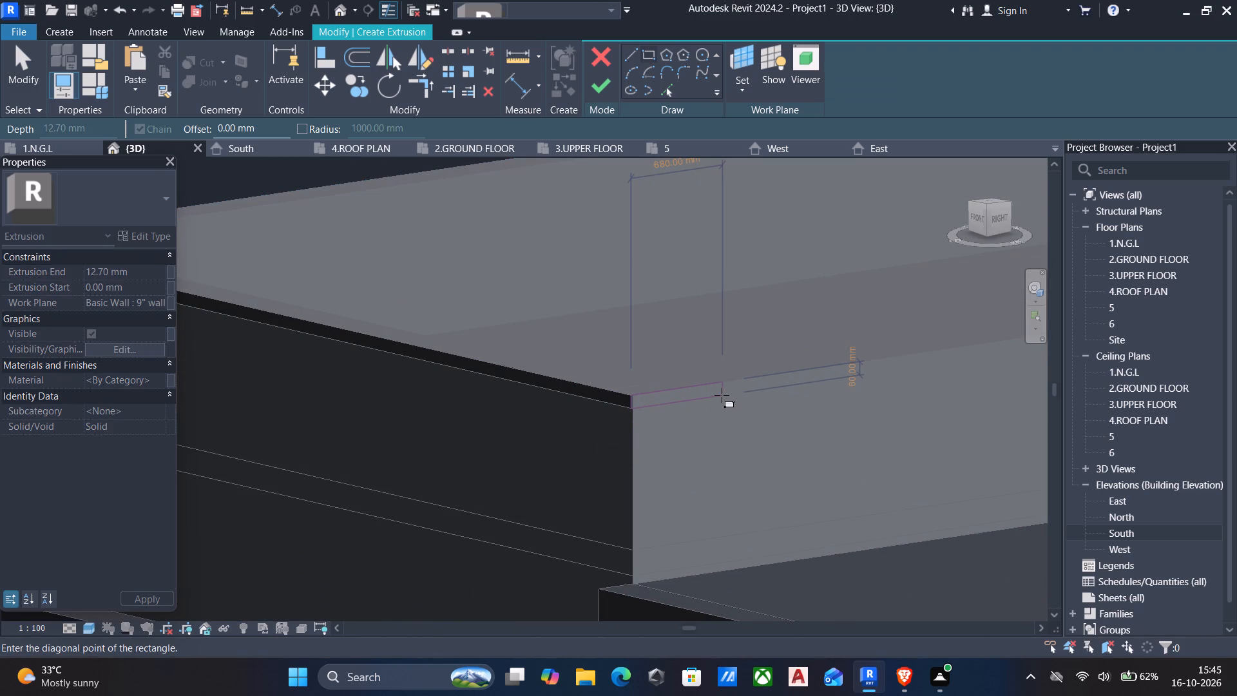
pyautogui.moveTo(722, 395); pyautogui.dragTo(391, 435, button='middle')
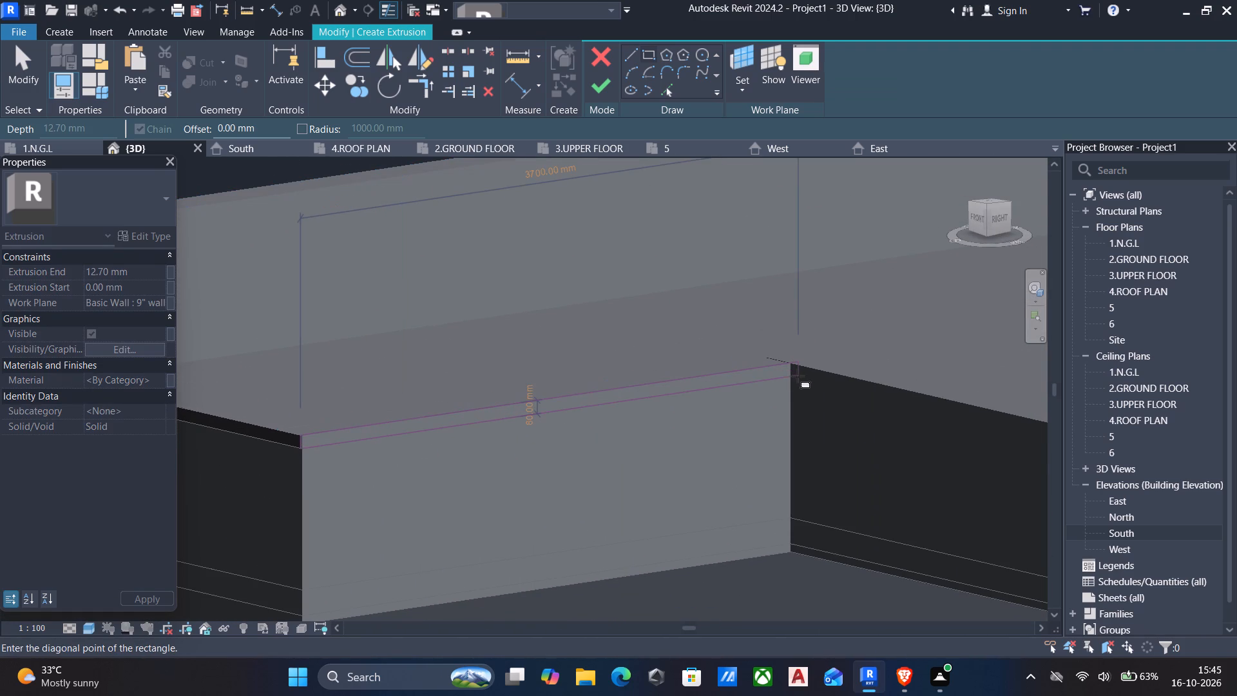
pyautogui.click(791, 380)
pyautogui.press('Escape')
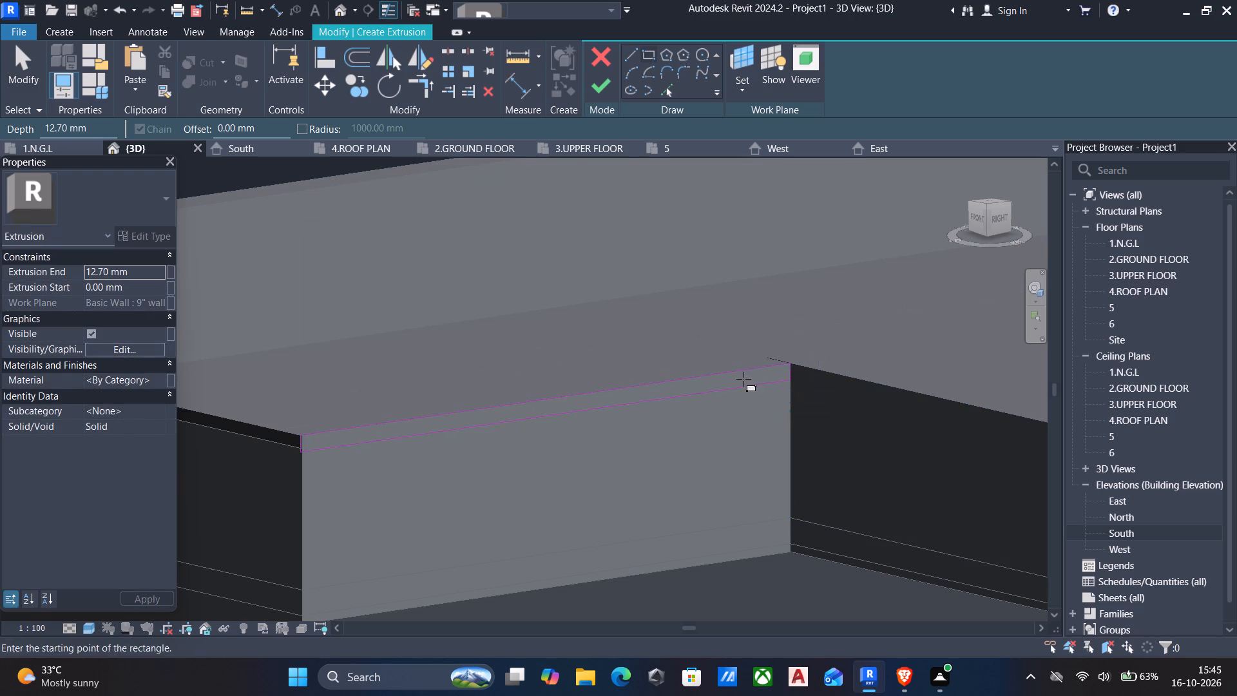
pyautogui.press('Escape')
# Set the return parapet rectangle's height to 3" and finish the extrusion.
pyautogui.click(720, 385)
pyautogui.scroll(4, 822, 367)
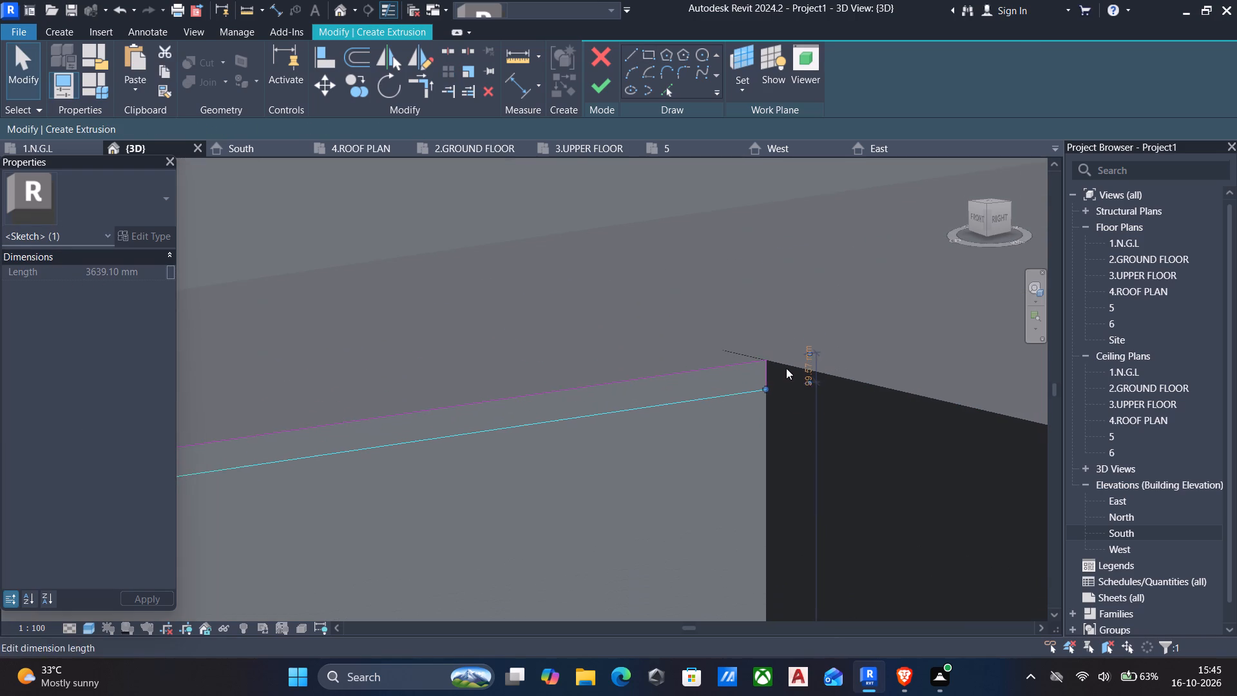
pyautogui.scroll(5, 786, 369)
pyautogui.click(837, 367)
pyautogui.write('3"')
pyautogui.press('Return')
pyautogui.scroll(-7, 824, 385)
pyautogui.scroll(-4, 742, 454)
pyautogui.moveTo(740, 454); pyautogui.dragTo(721, 345, button='middle')
pyautogui.scroll(-1, 727, 355)
pyautogui.scroll(1, 705, 316)
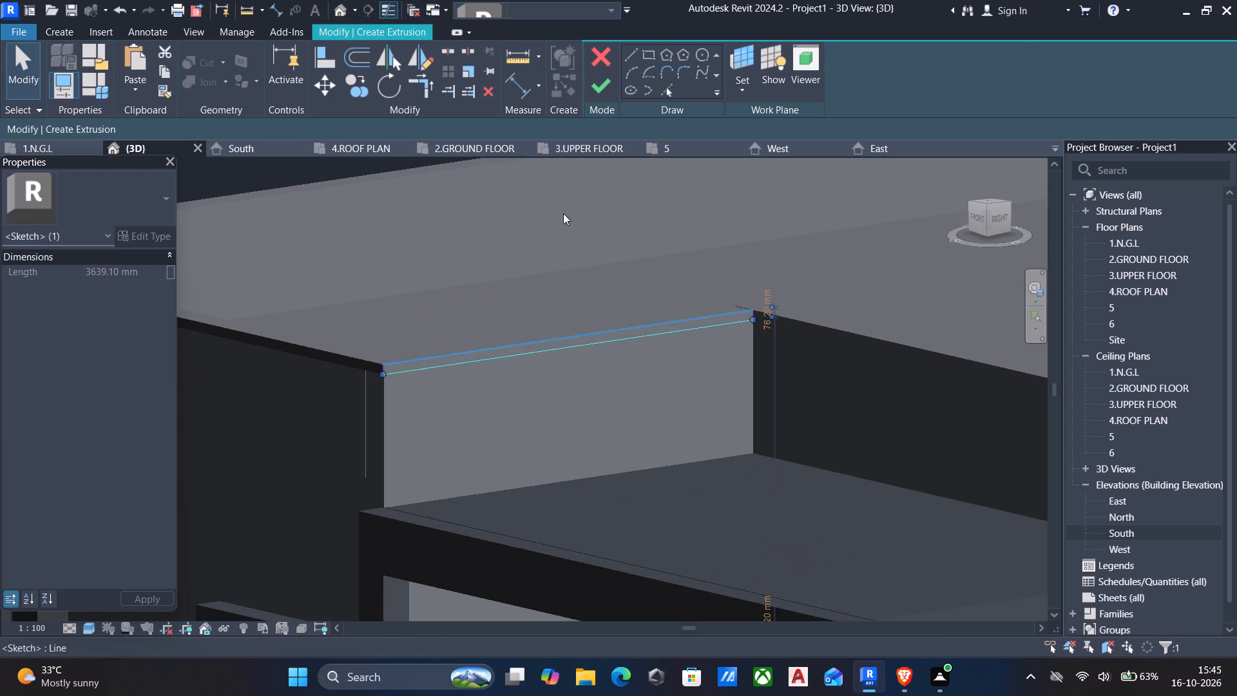
pyautogui.click(593, 90)
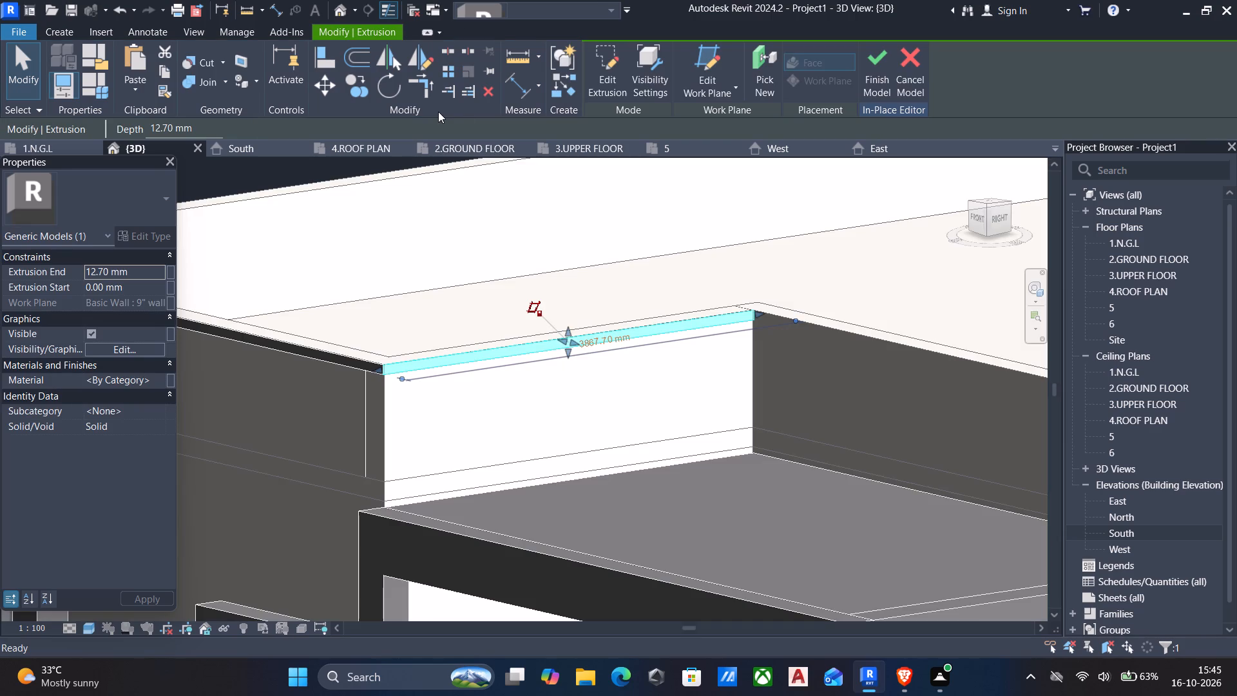
pyautogui.scroll(4, 349, 407)
pyautogui.scroll(2, 405, 373)
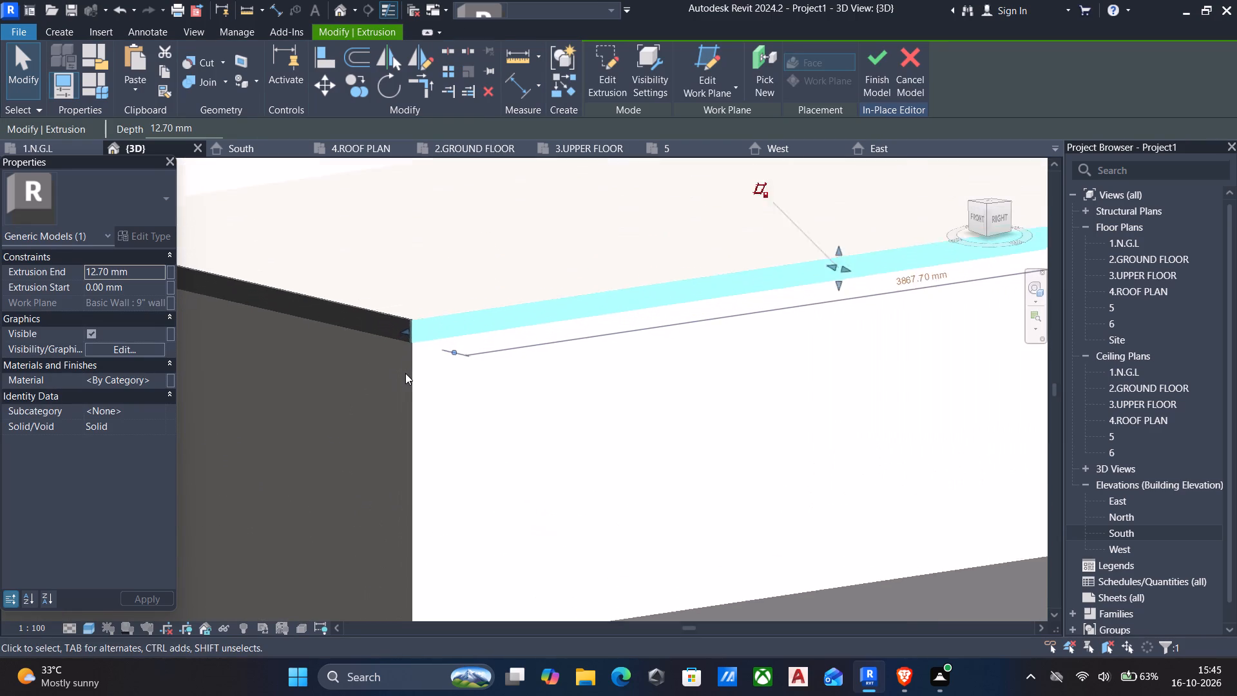
pyautogui.scroll(2, 405, 373)
pyautogui.press('Escape')
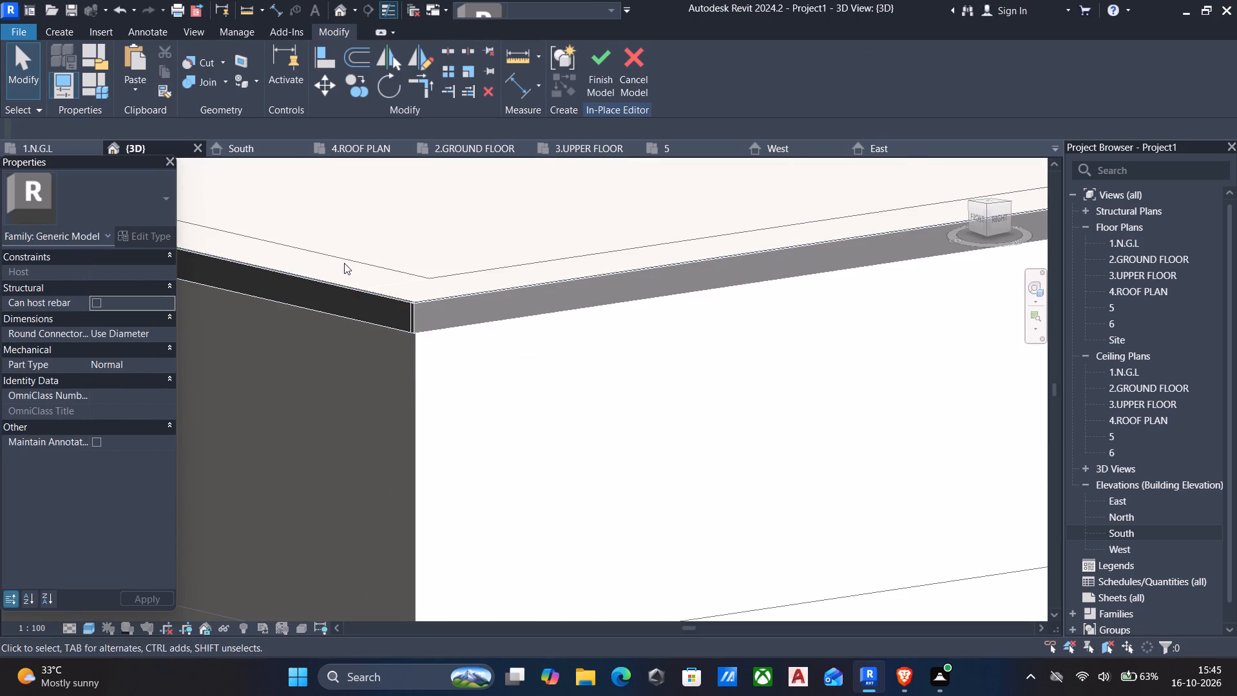
# Sketch an extrusion rectangle about 5995 mm by 358 mm on the recessed parapet face above the balcony roof, starting at its top inner corner.
pyautogui.click(48, 30)
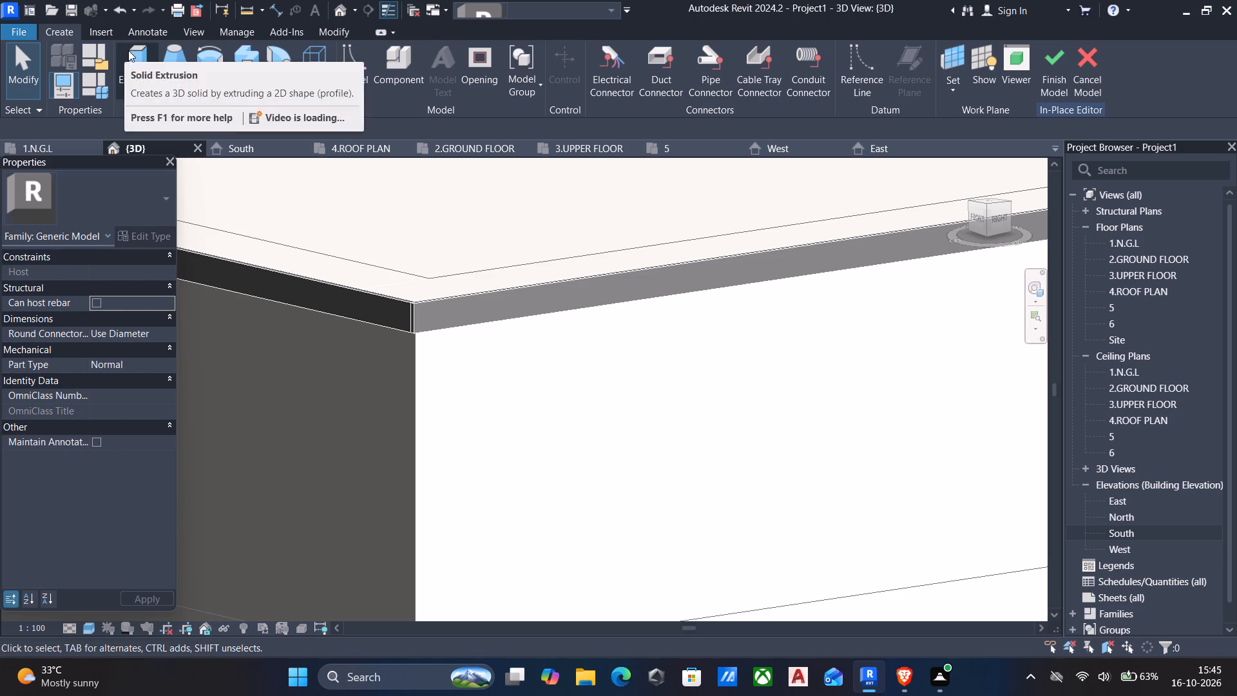
pyautogui.click(128, 50)
pyautogui.click(742, 93)
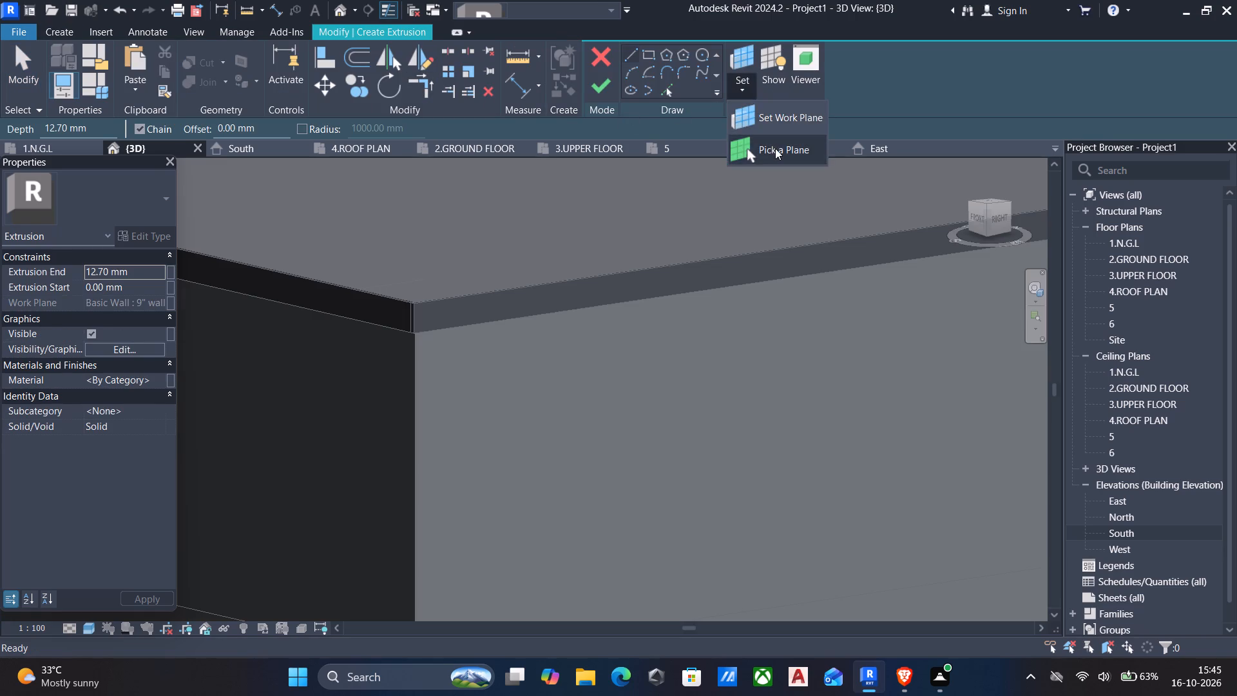
pyautogui.click(775, 148)
pyautogui.scroll(-5, 766, 220)
pyautogui.scroll(-5, 240, 317)
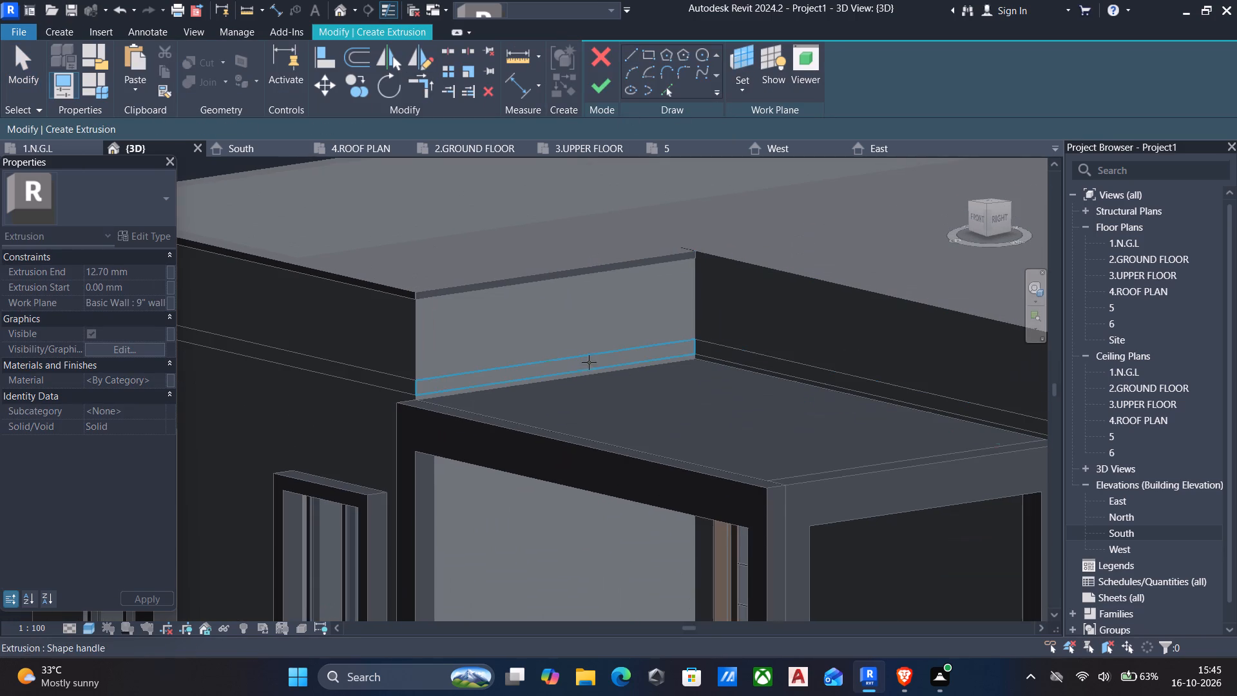
pyautogui.click(875, 298)
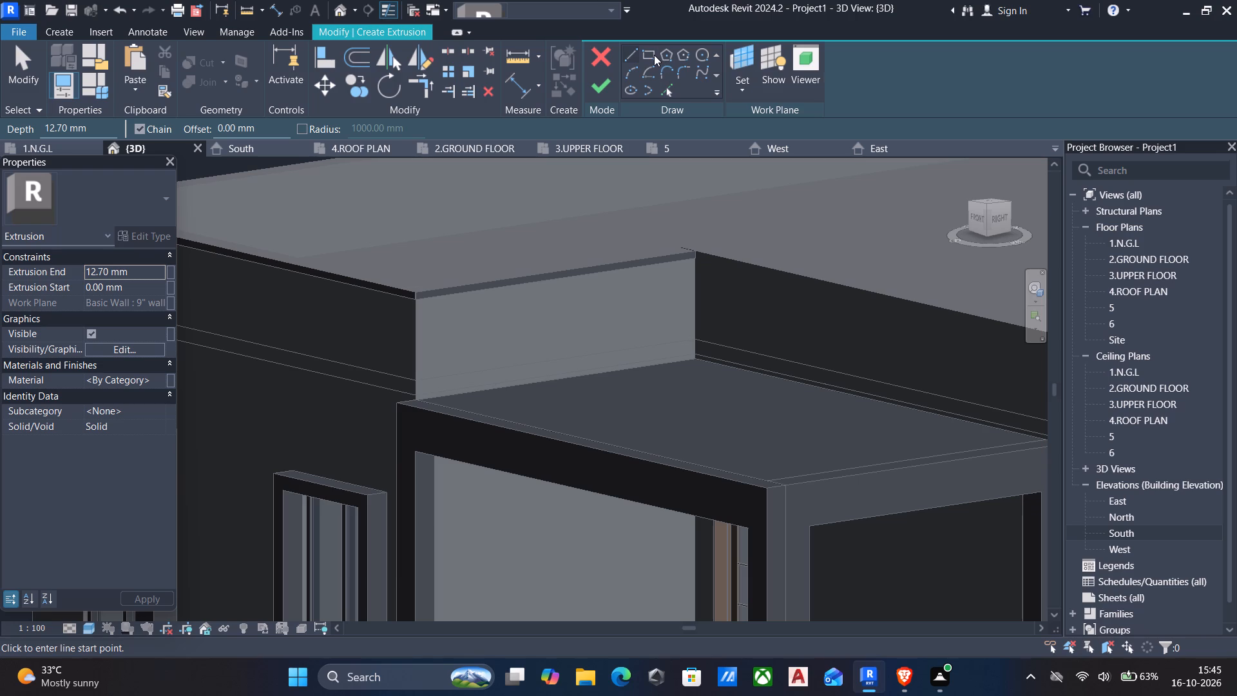
pyautogui.click(651, 54)
pyautogui.scroll(5, 706, 273)
pyautogui.moveTo(707, 275); pyautogui.dragTo(620, 280, button='middle')
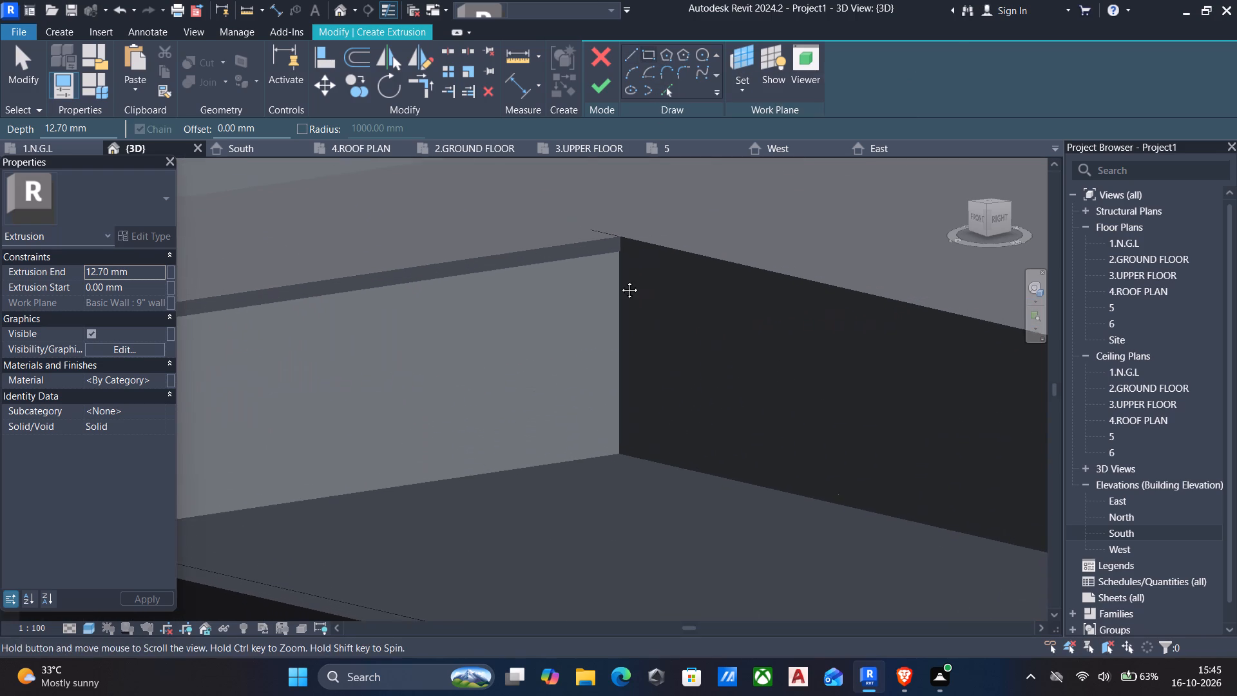
pyautogui.moveTo(620, 280); pyautogui.dragTo(532, 269, button='middle')
pyautogui.click(513, 225)
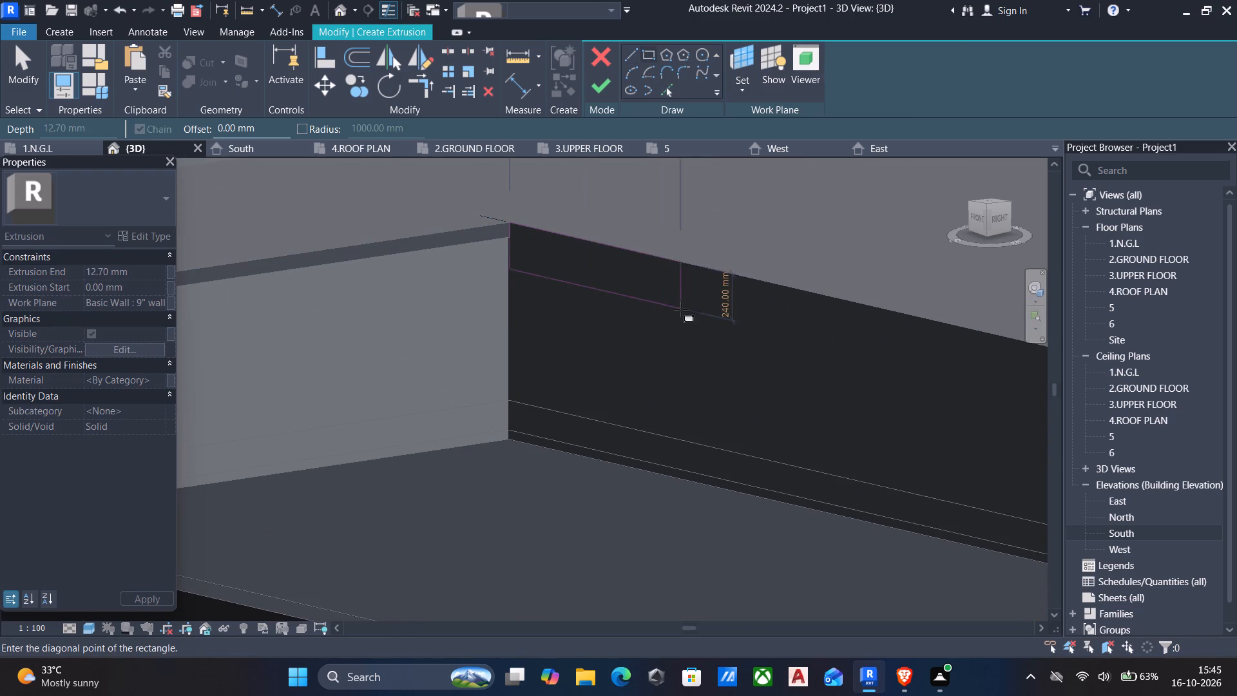
pyautogui.moveTo(662, 313); pyautogui.dragTo(507, 270, button='middle')
pyautogui.scroll(-3, 513, 276)
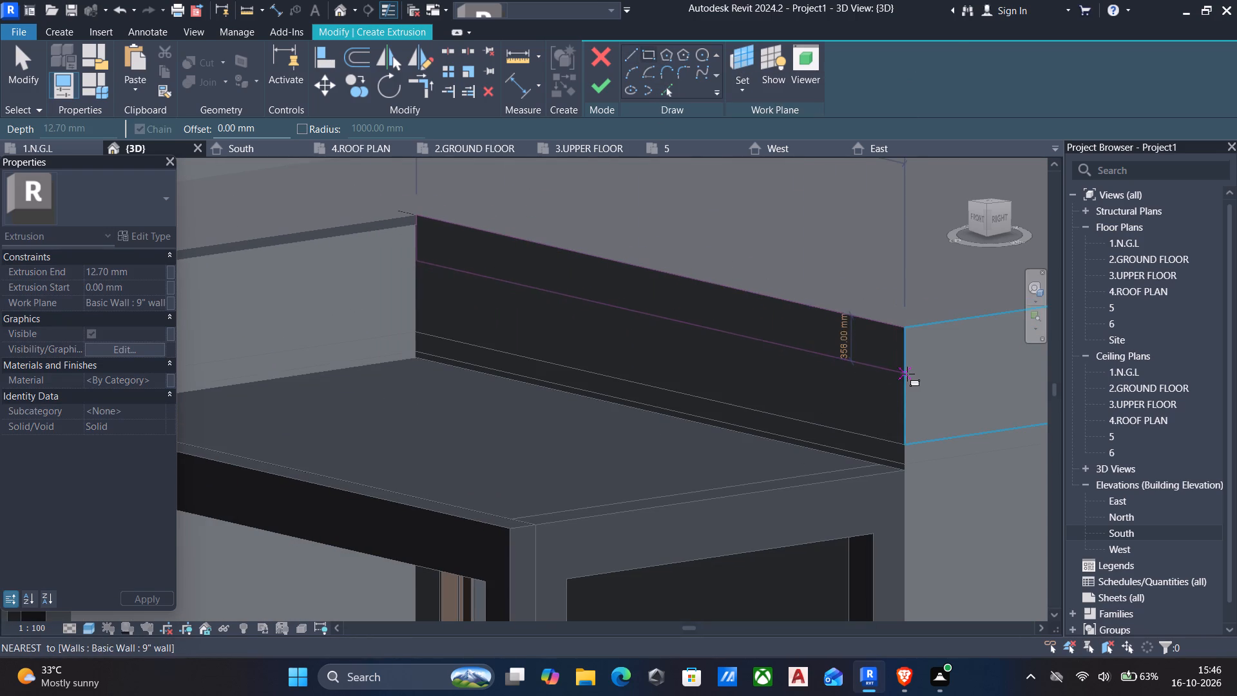
pyautogui.click(907, 374)
pyautogui.press('Escape')
pyautogui.press('Escape')
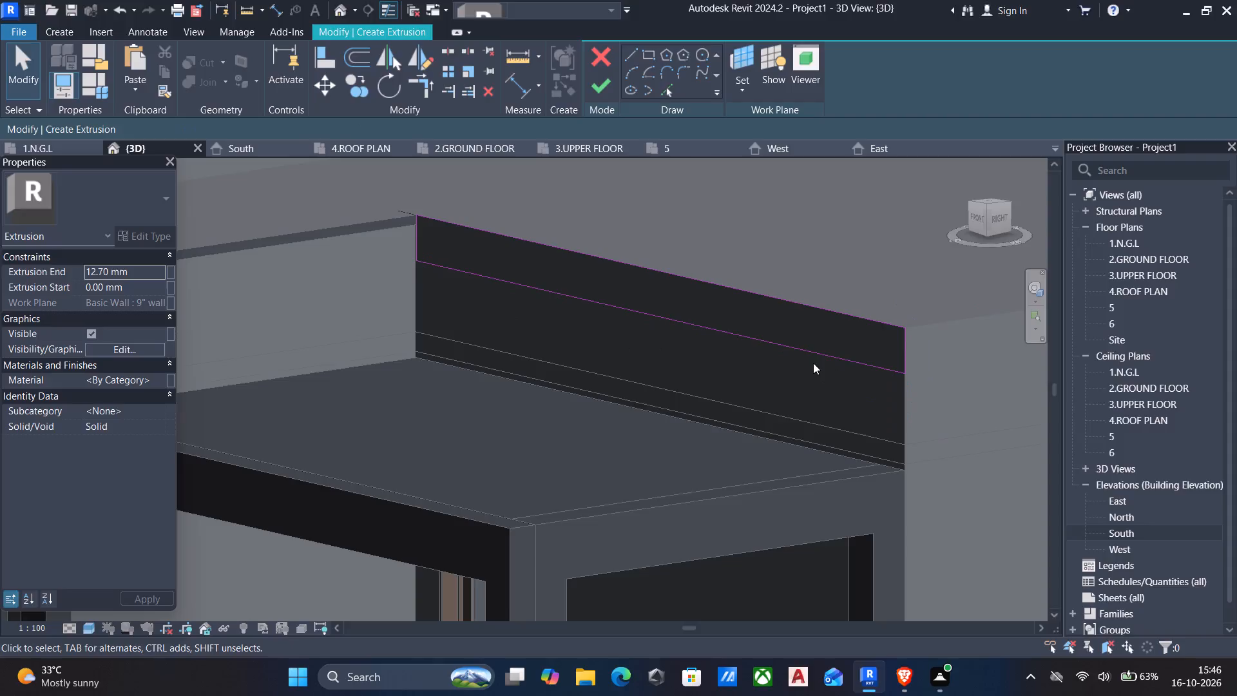
# Set the recessed parapet rectangle's height to 3" and finish the extrusion.
pyautogui.click(802, 351)
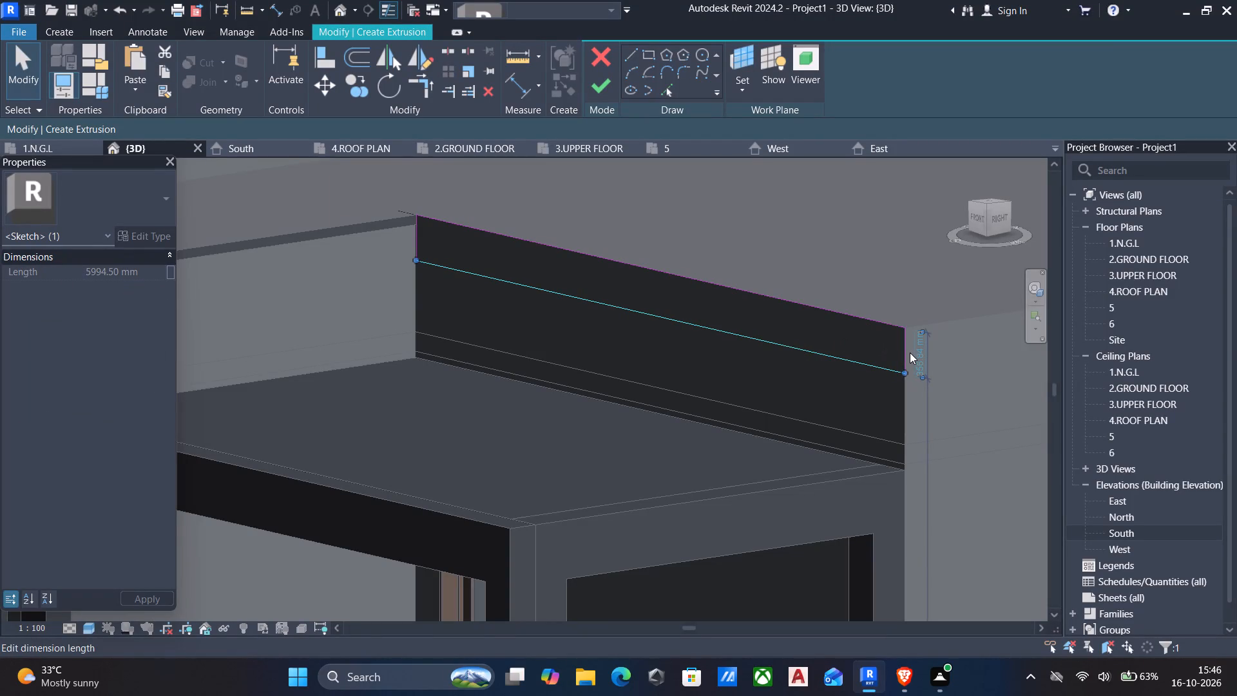
pyautogui.click(913, 356)
pyautogui.press('3')
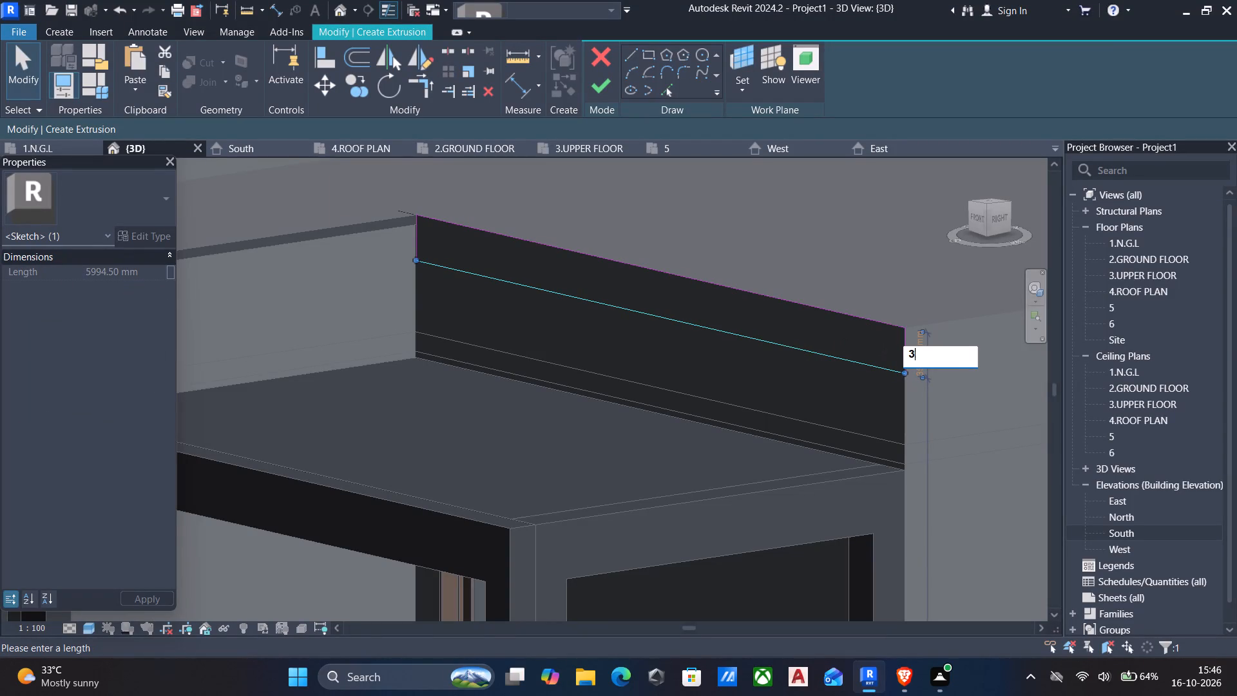
pyautogui.hotkey('shift', '"')
pyautogui.press('Return')
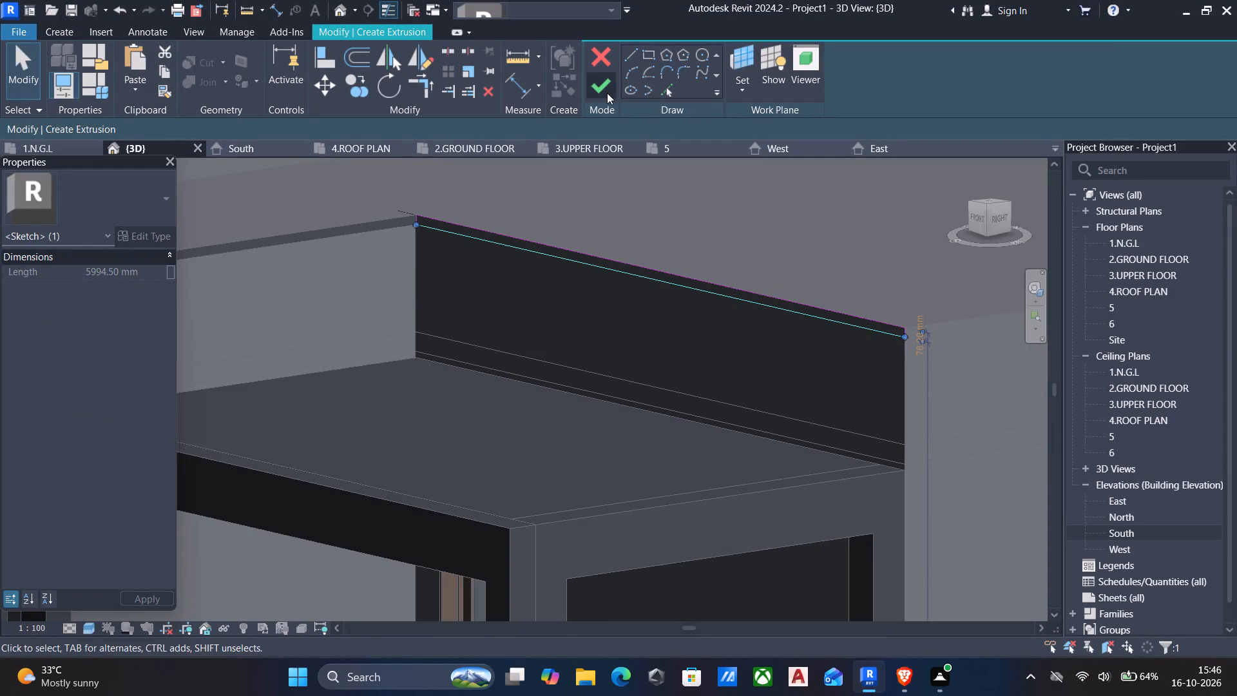
pyautogui.click(606, 93)
# Sketch an extrusion rectangle about 110 mm by 70 mm on the outer side wall face, starting at the top corner beside the recessed parapet's trim band.
pyautogui.scroll(-2, 677, 186)
pyautogui.moveTo(885, 340); pyautogui.dragTo(876, 340, button='middle')
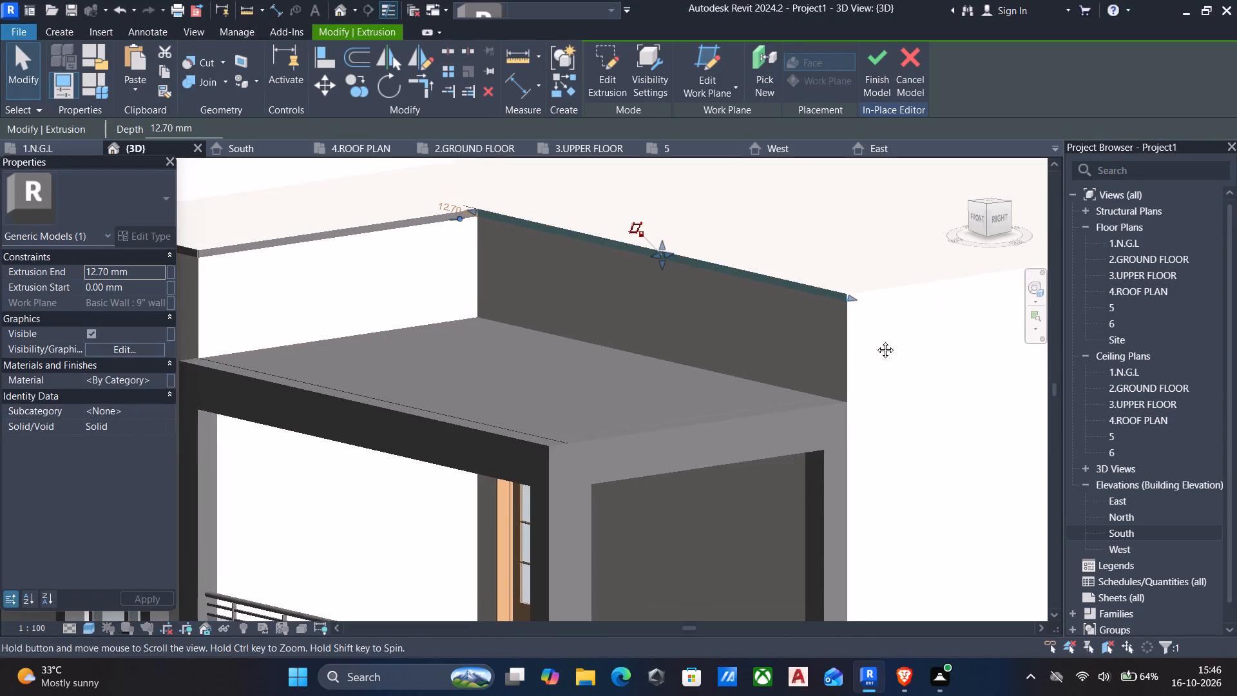
pyautogui.moveTo(876, 340); pyautogui.dragTo(813, 361, button='middle')
pyautogui.click(72, 34)
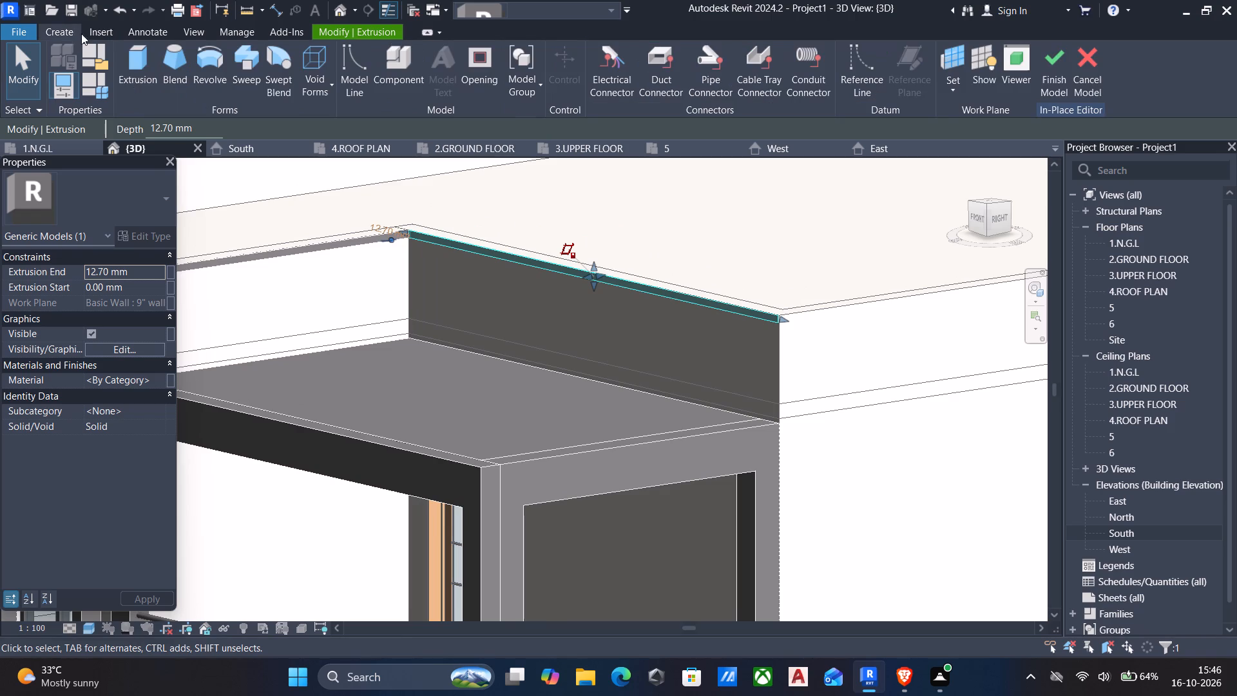
pyautogui.click(144, 53)
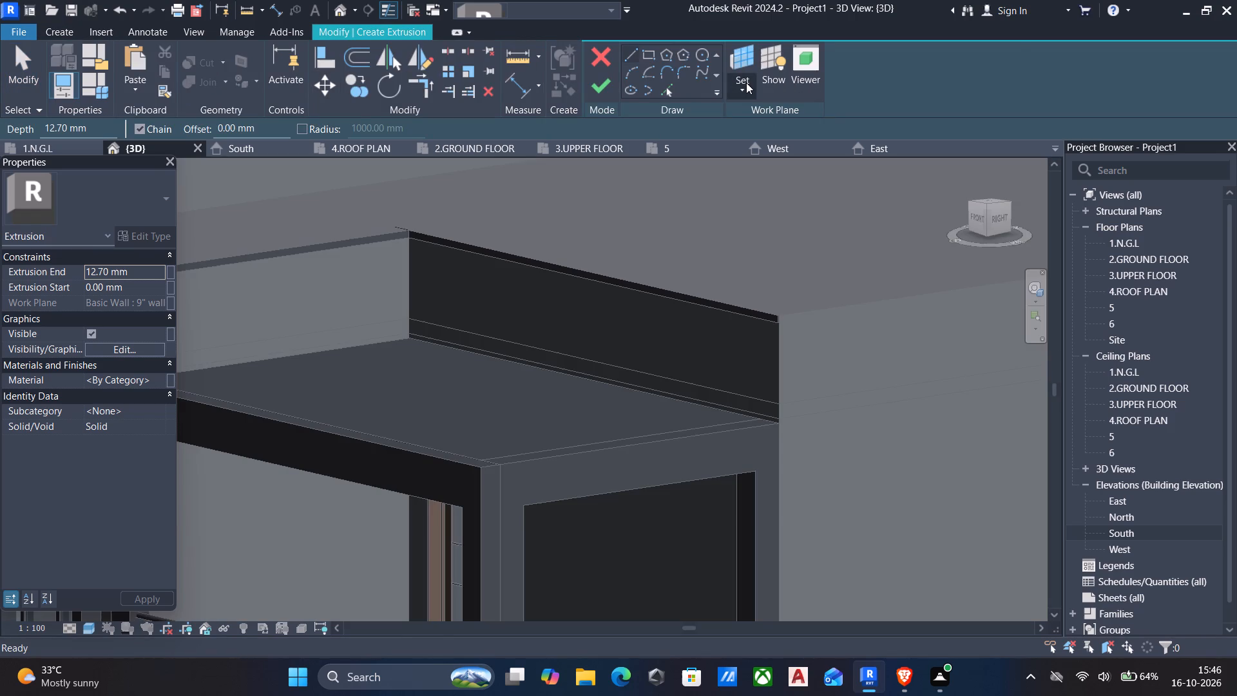
pyautogui.click(746, 82)
pyautogui.click(784, 150)
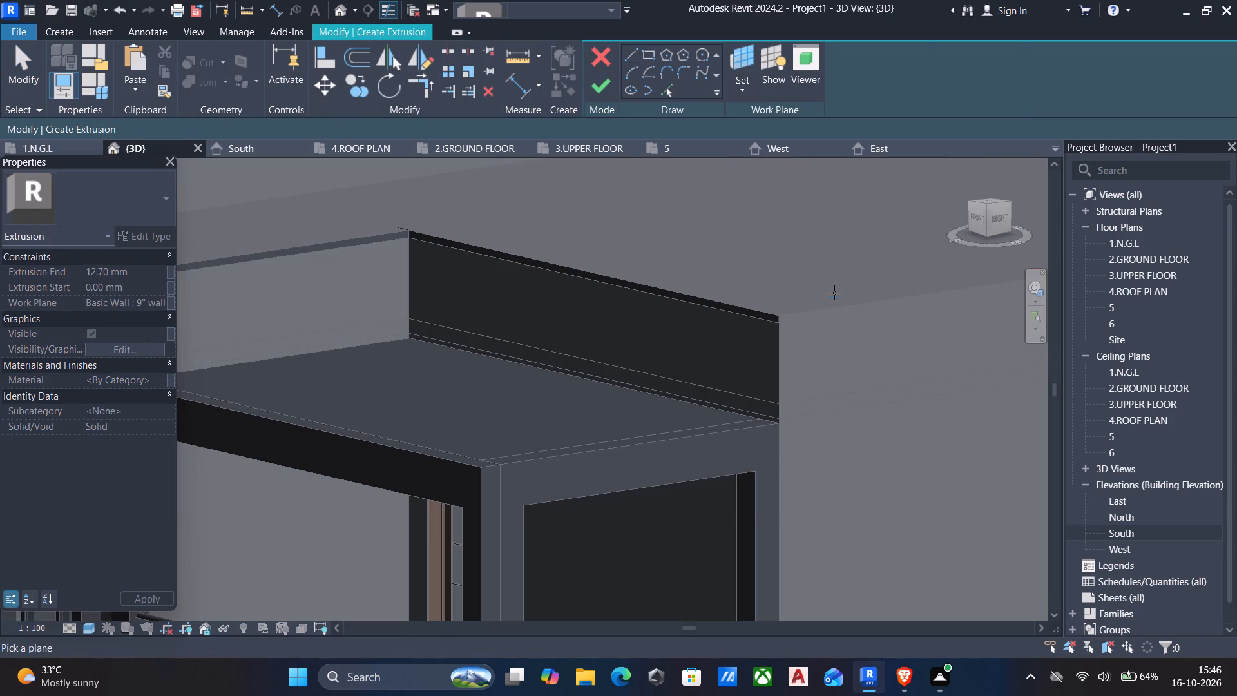
pyautogui.click(839, 307)
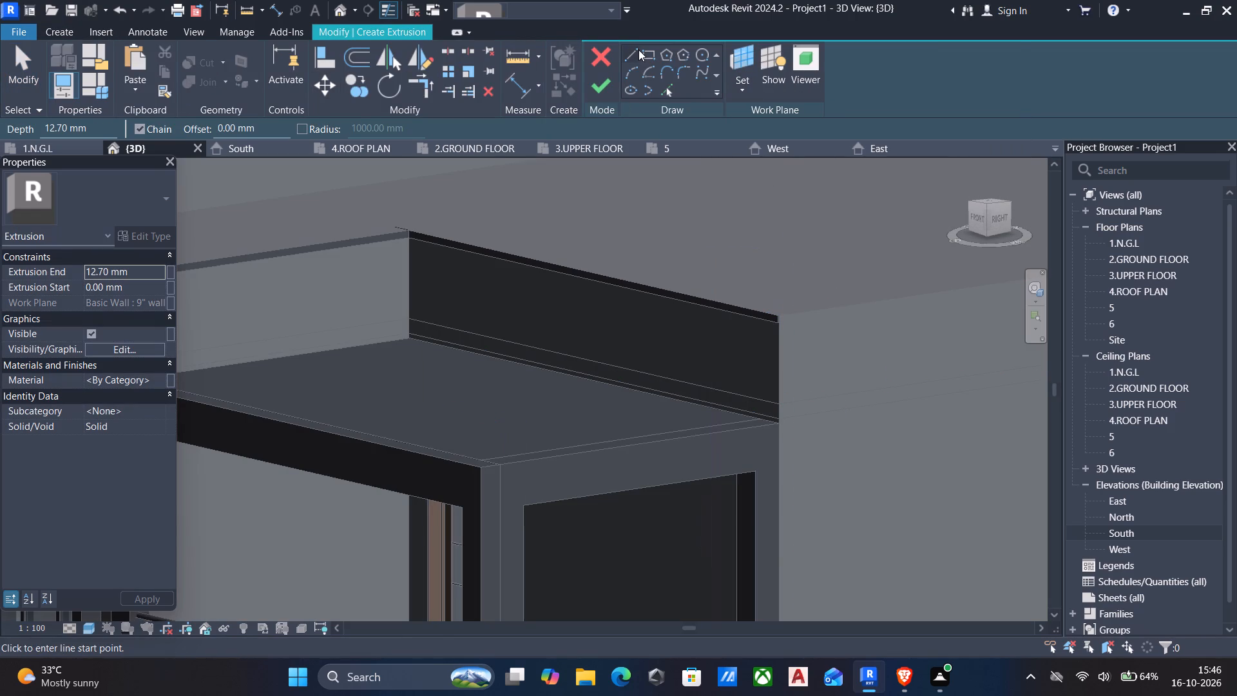
pyautogui.click(640, 50)
pyautogui.scroll(5, 810, 343)
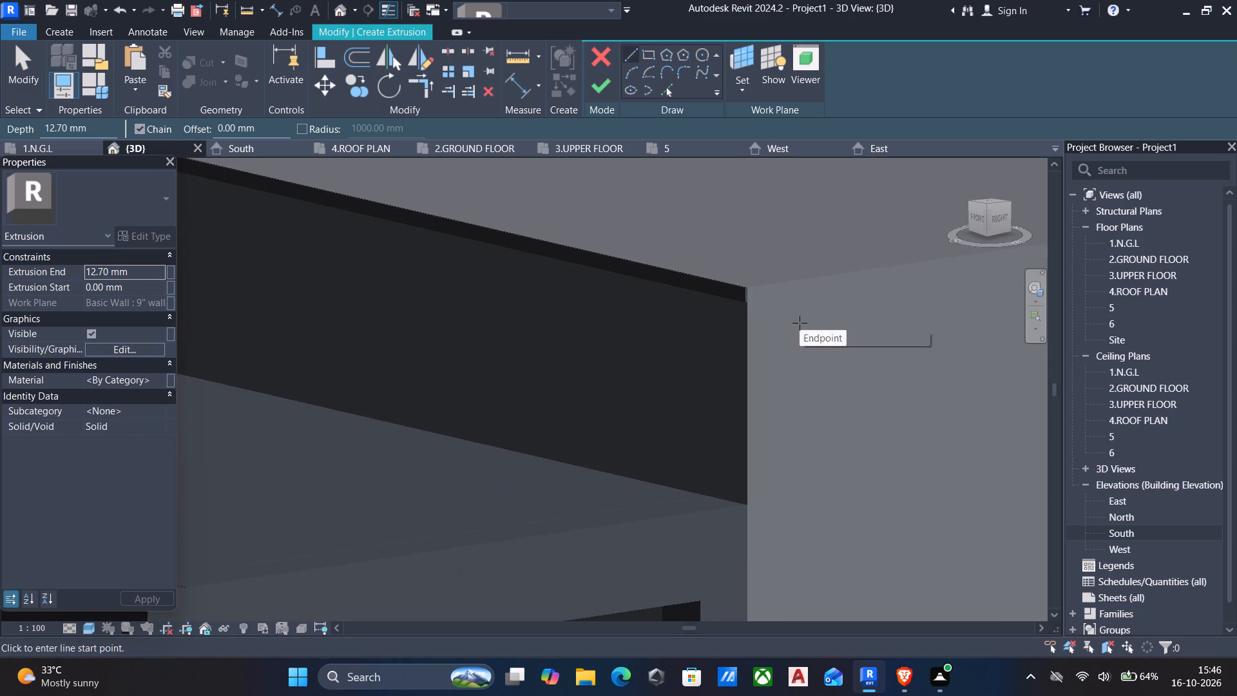
pyautogui.scroll(6, 800, 323)
pyautogui.scroll(5, 680, 254)
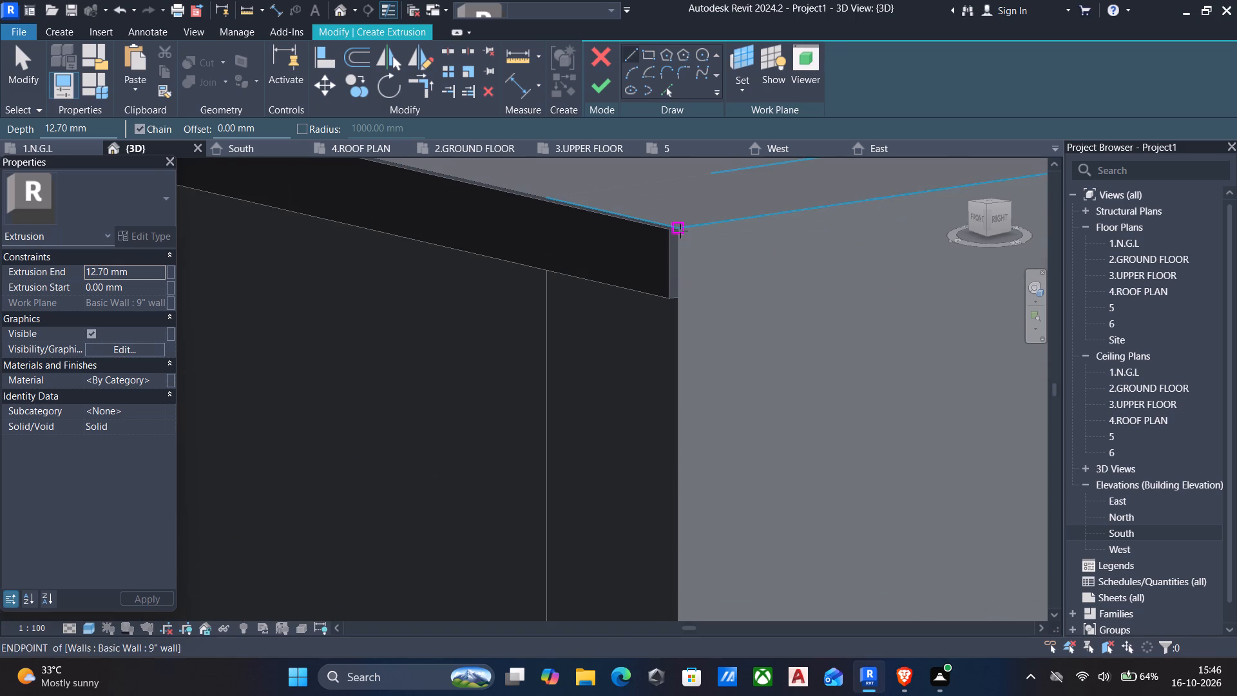
pyautogui.click(680, 231)
pyautogui.press('Escape')
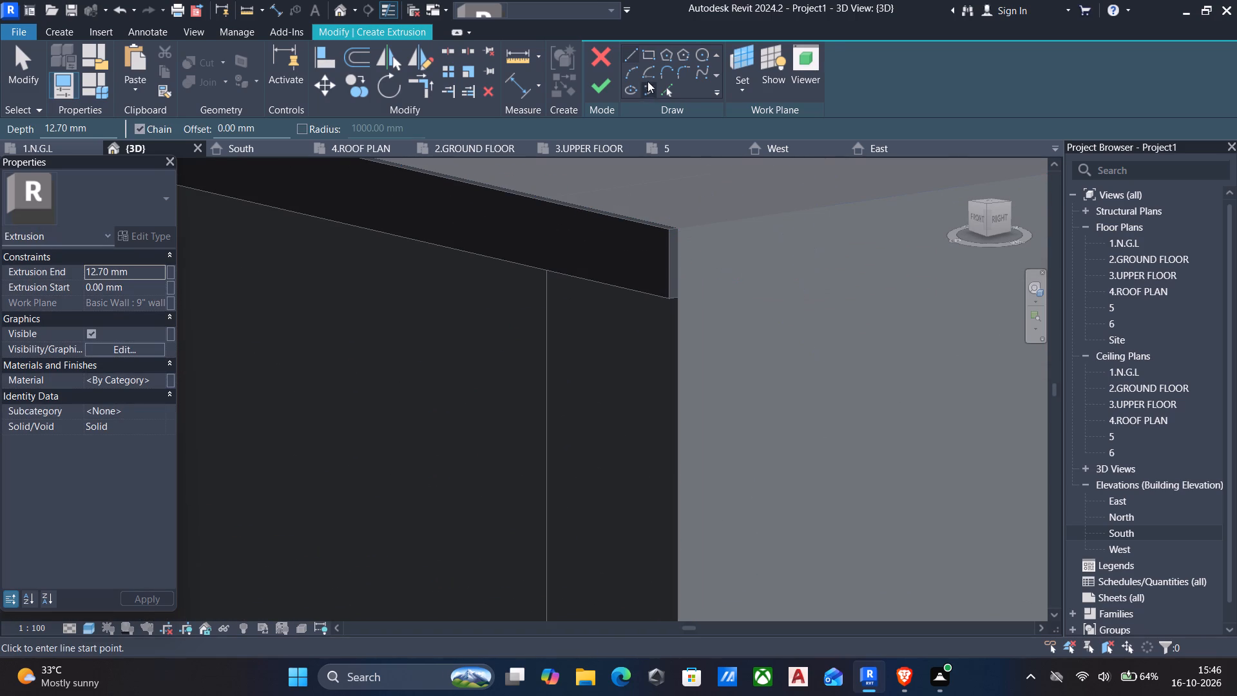
pyautogui.click(644, 59)
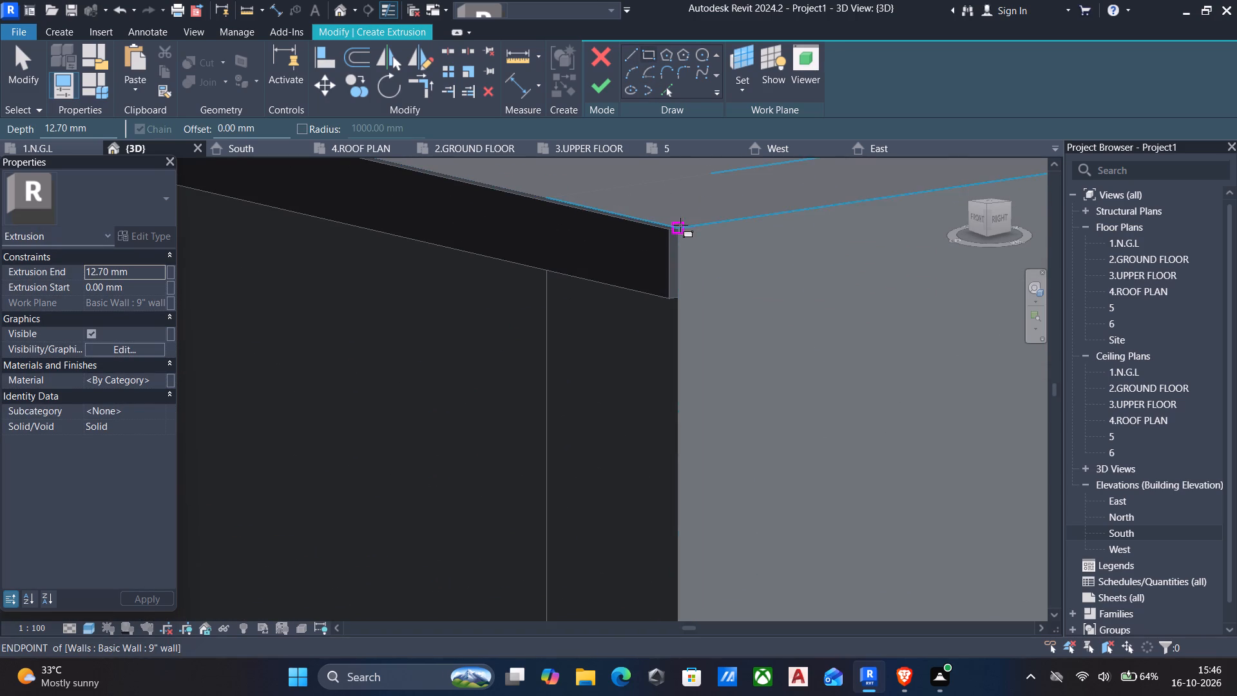
pyautogui.click(680, 225)
pyautogui.click(758, 285)
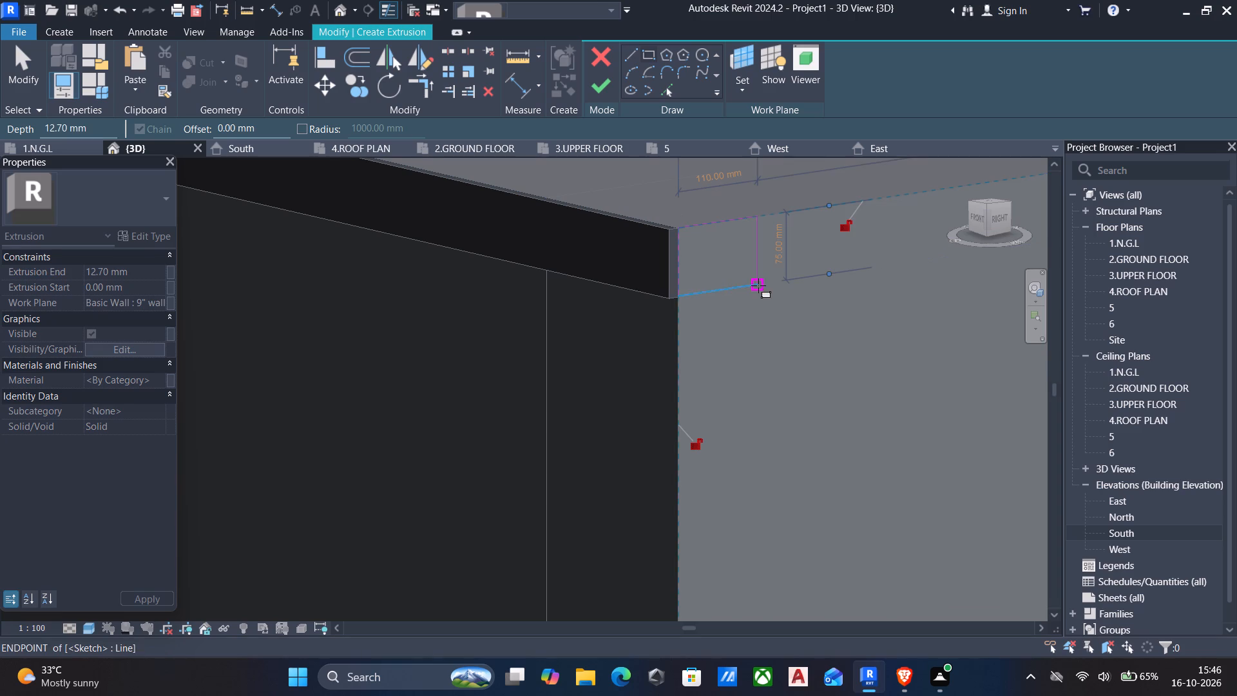
# Finish the small trim band extrusion on the outer side wall face with a depth of 12.70 mm.
pyautogui.press('Escape')
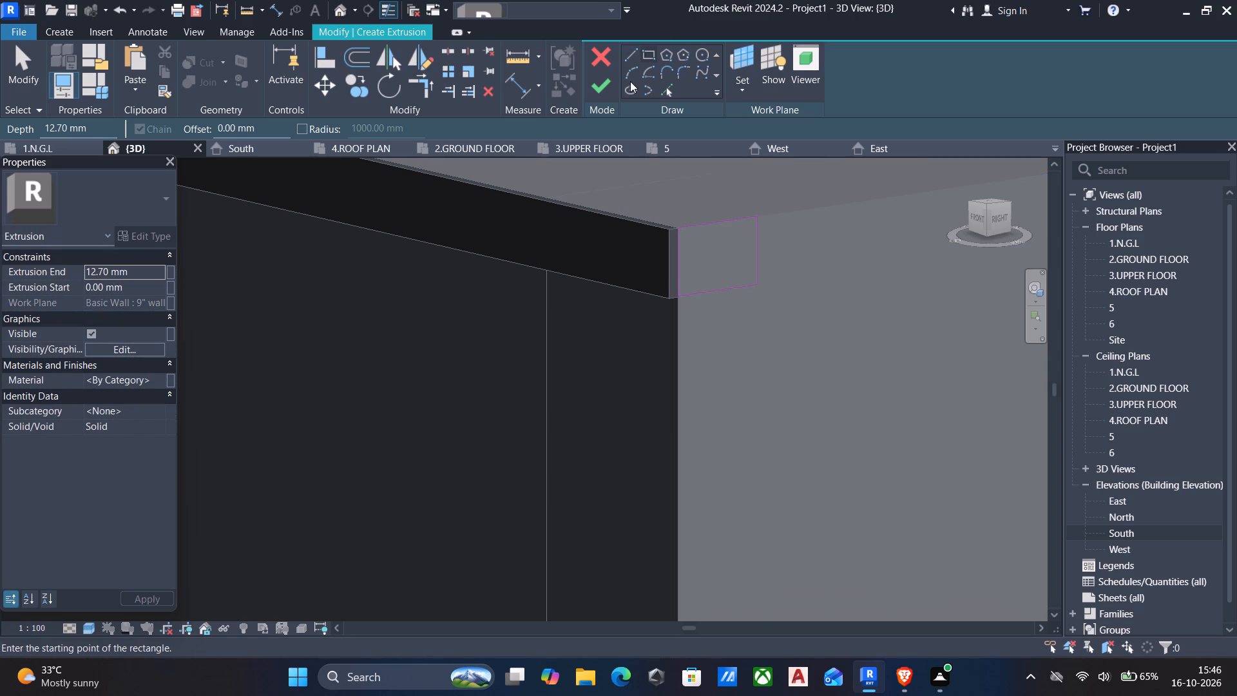
pyautogui.click(604, 88)
pyautogui.scroll(-5, 640, 140)
pyautogui.moveTo(828, 367); pyautogui.dragTo(696, 380, button='middle')
pyautogui.scroll(-3, 691, 381)
pyautogui.press('Escape')
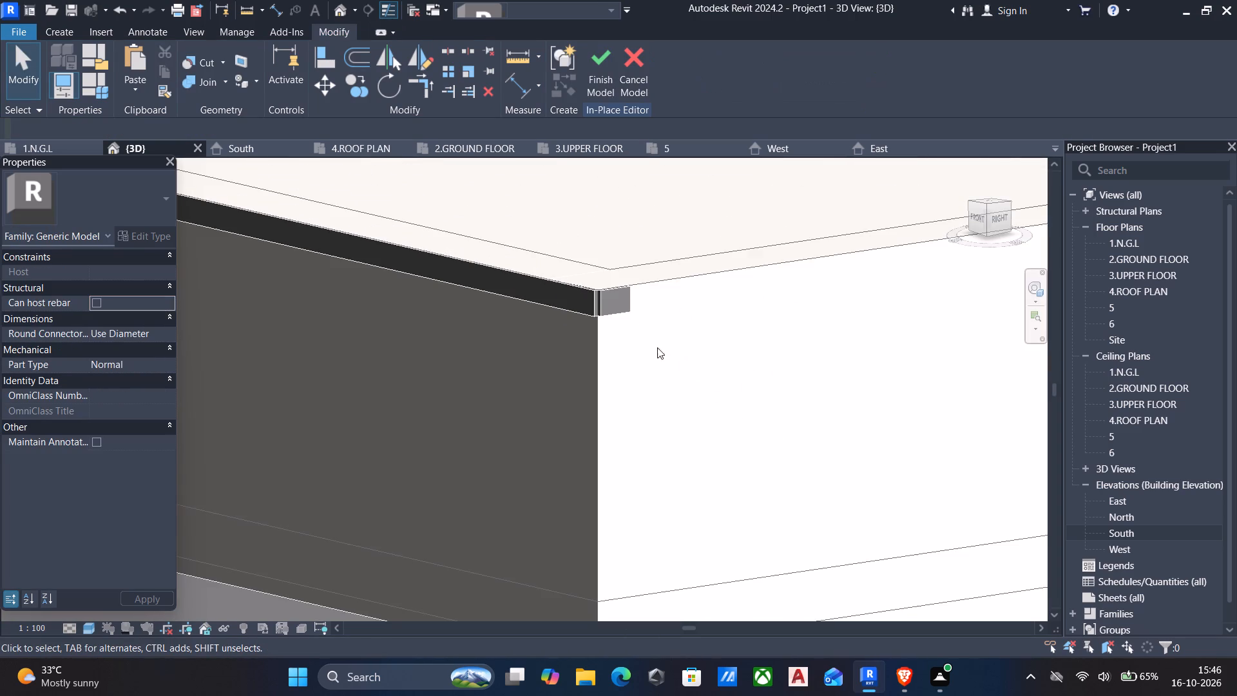
# Align the adjoining ends of the side wall and recessed parapet trim bands so they meet at the corner.
pyautogui.scroll(4, 630, 338)
pyautogui.write('al')
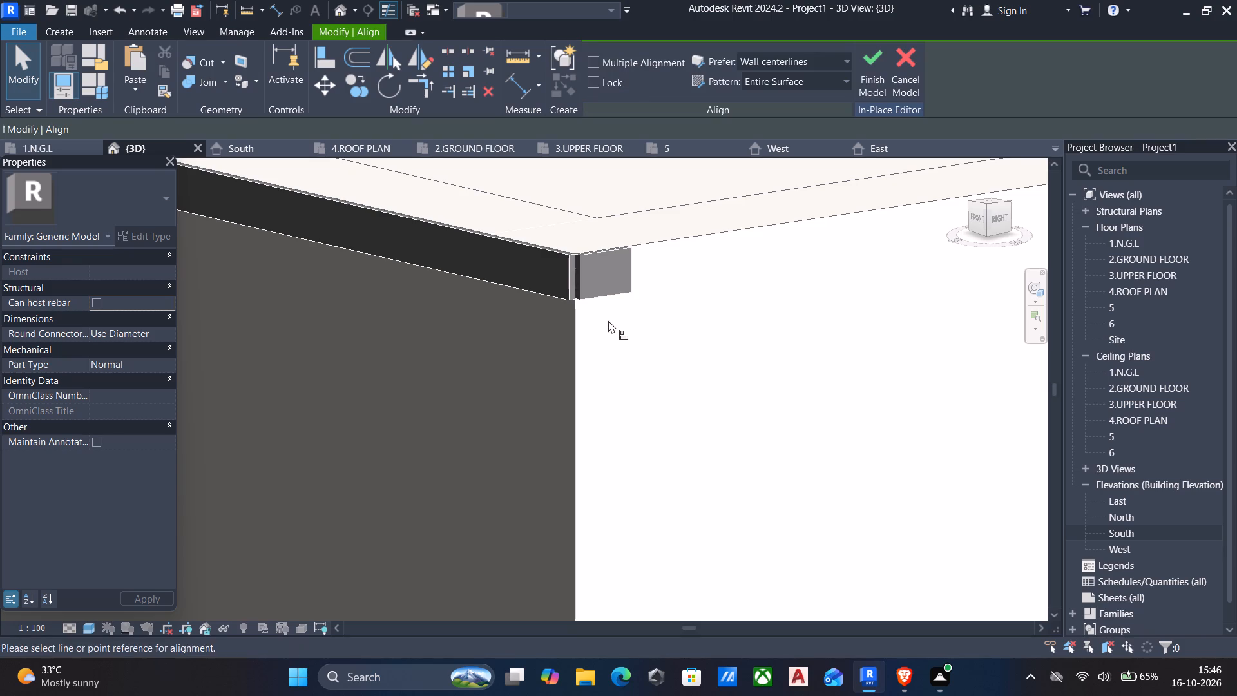
pyautogui.click(586, 299)
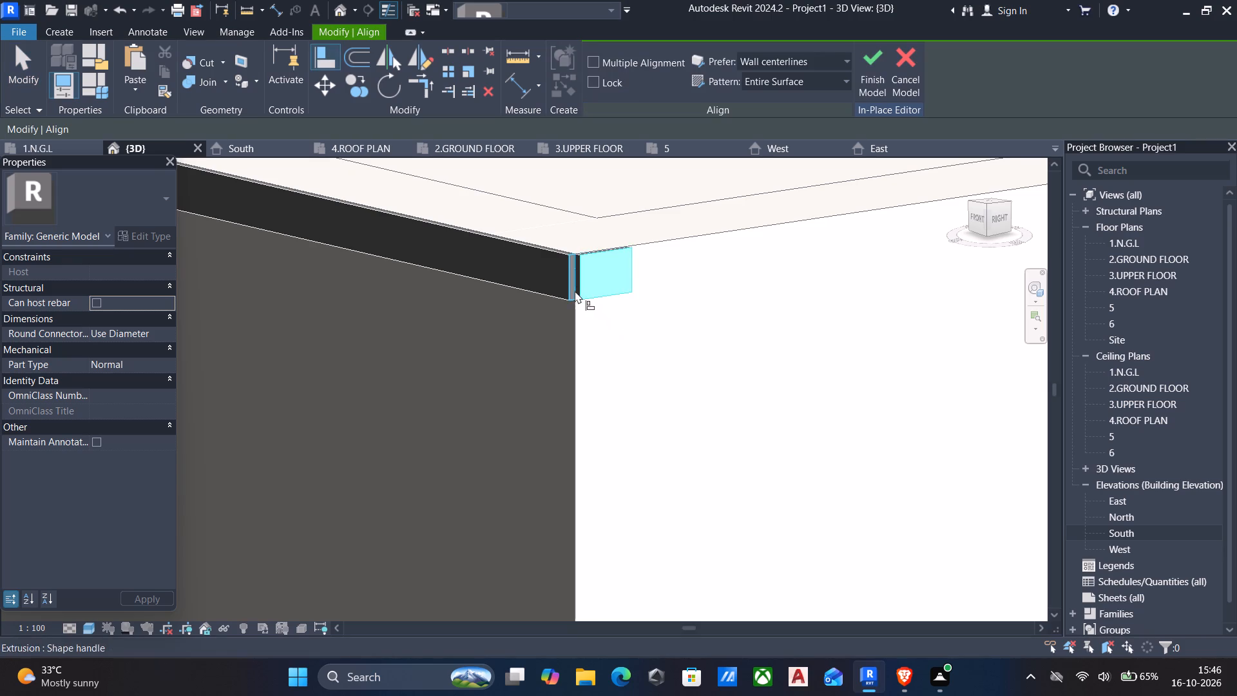
pyautogui.click(574, 291)
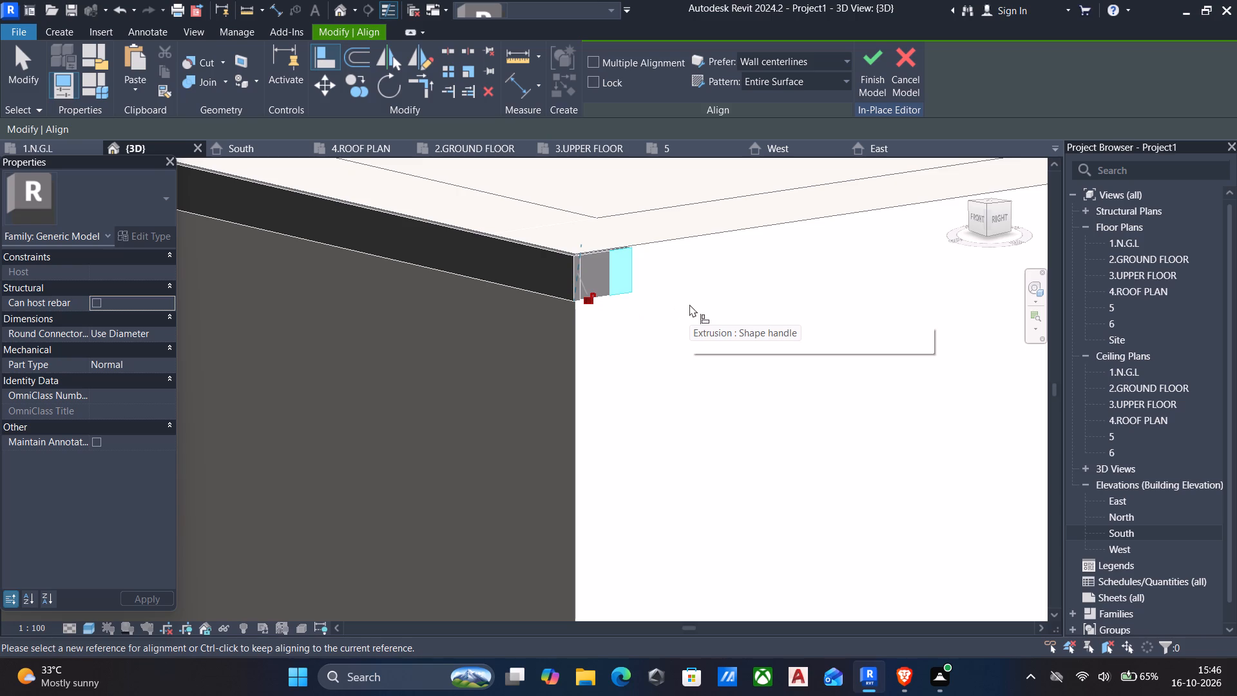
# Align the far end of the side wall trim band with the rear parapet's outer face, covering the full wall length.
pyautogui.scroll(-4, 593, 162)
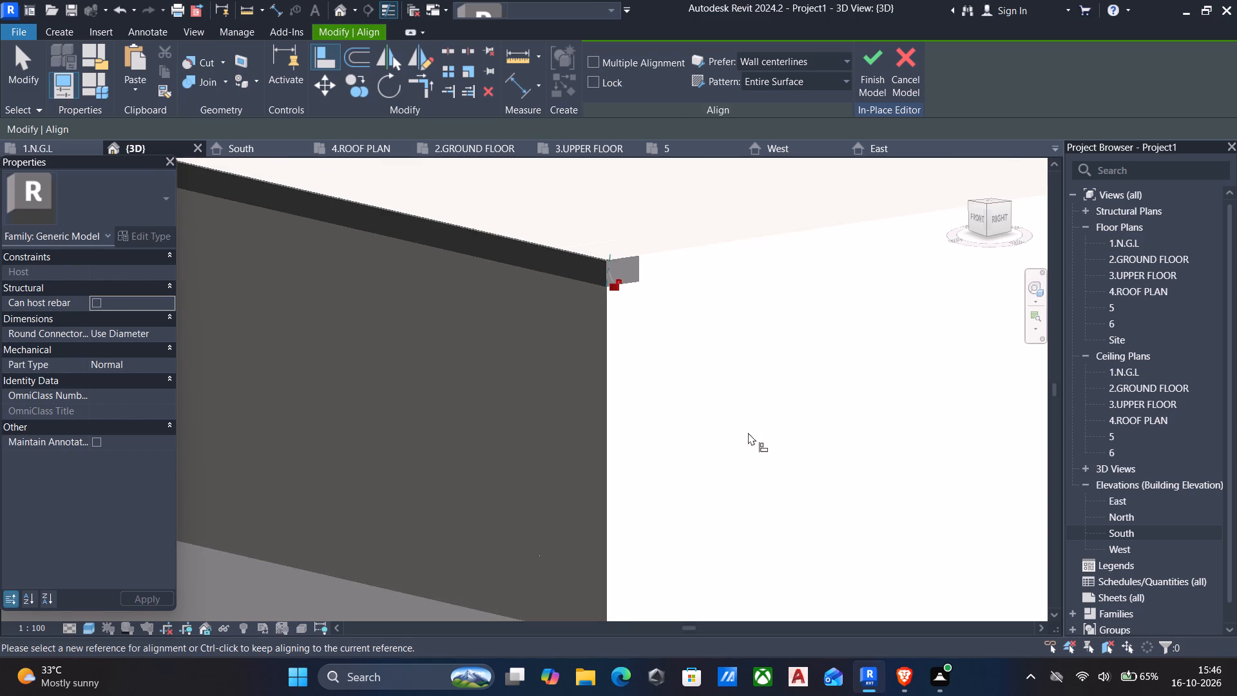
pyautogui.moveTo(794, 439); pyautogui.dragTo(396, 487, button='middle')
pyautogui.scroll(-6, 354, 494)
pyautogui.scroll(-4, 544, 463)
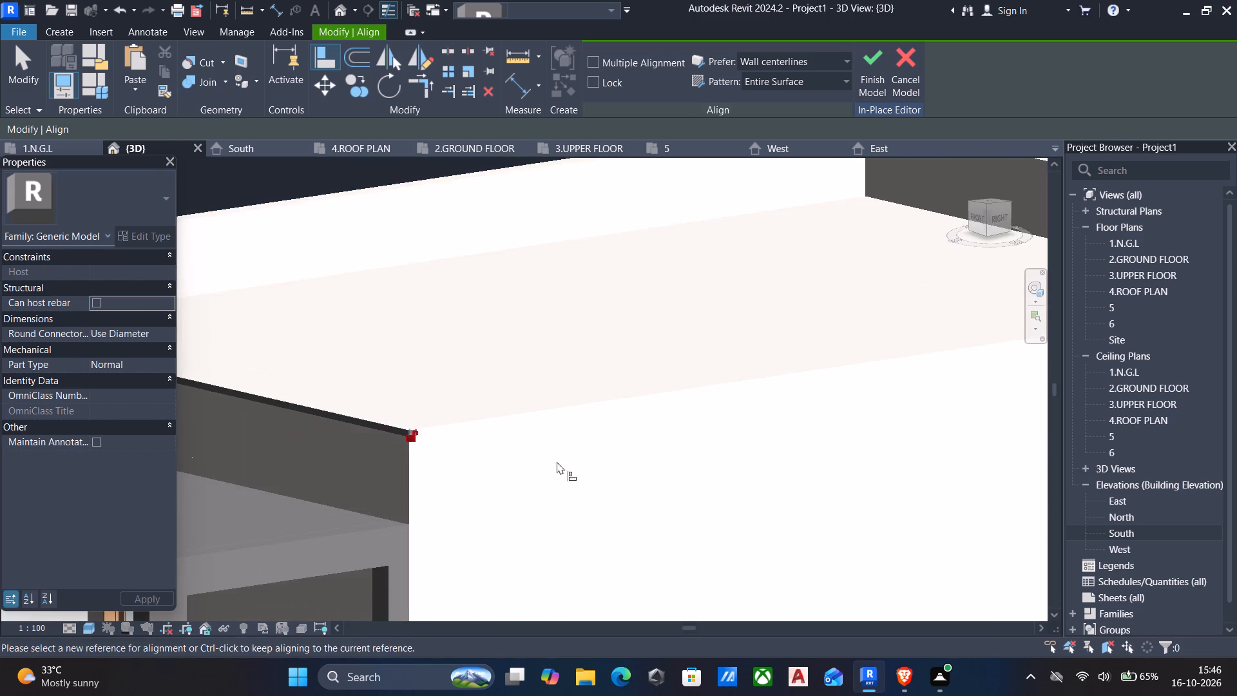
pyautogui.scroll(-7, 557, 461)
pyautogui.scroll(-4, 675, 479)
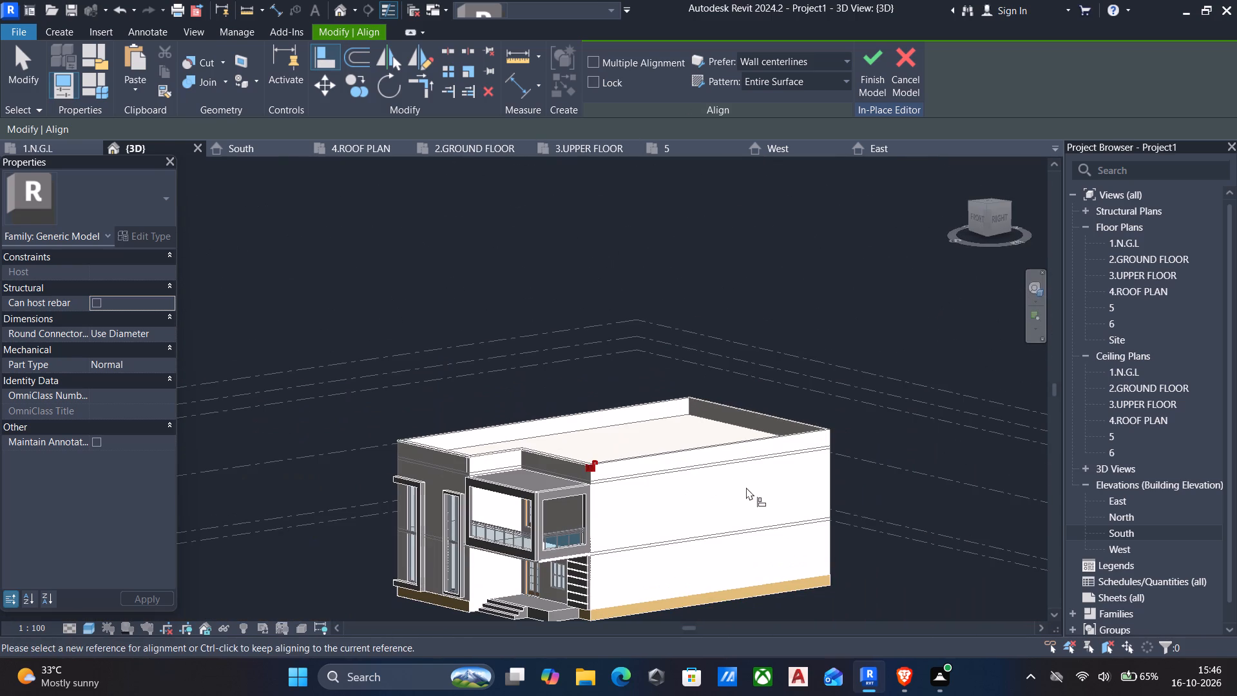
pyautogui.keyDown('shift'); pyautogui.moveTo(732, 493); pyautogui.dragTo(569, 494, button='middle'); pyautogui.keyUp('shift')
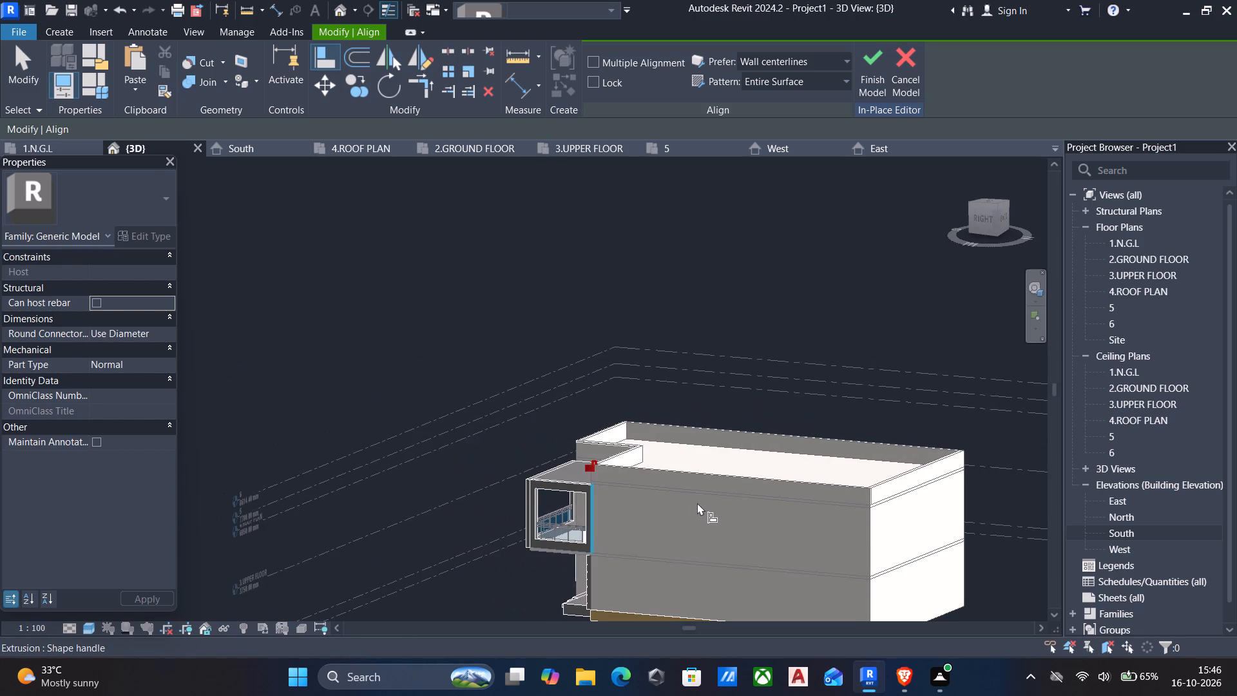
pyautogui.write('al')
pyautogui.scroll(4, 1031, 452)
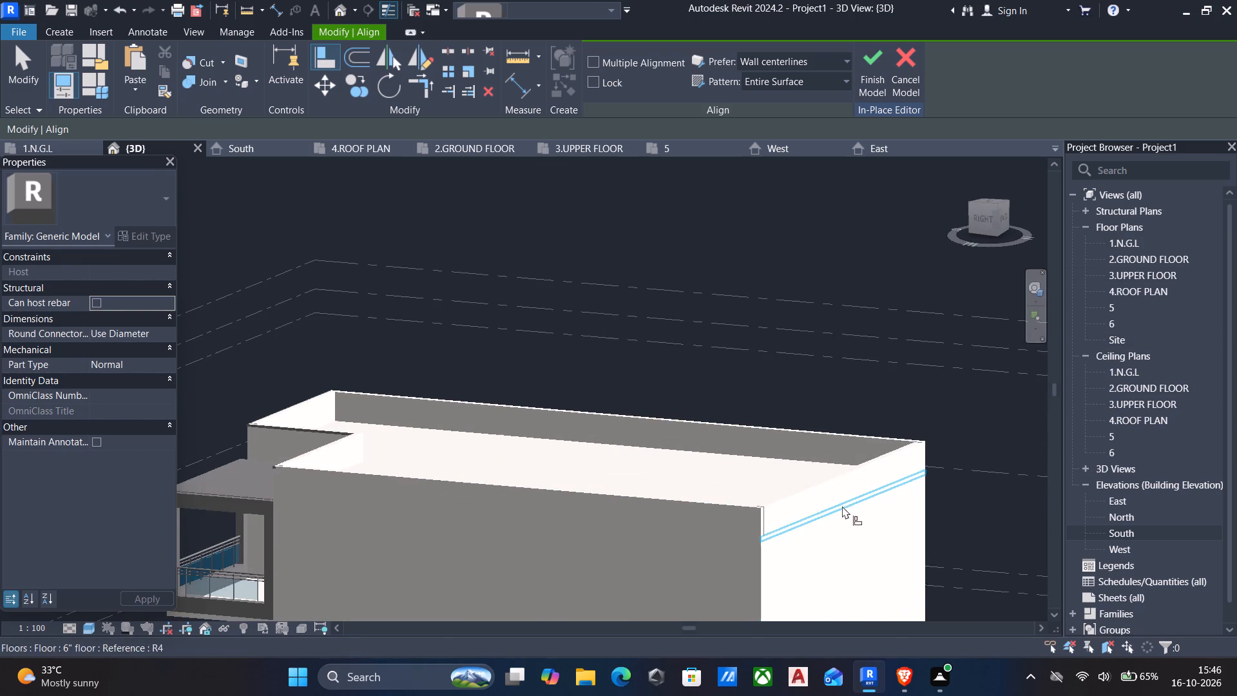
pyautogui.click(799, 498)
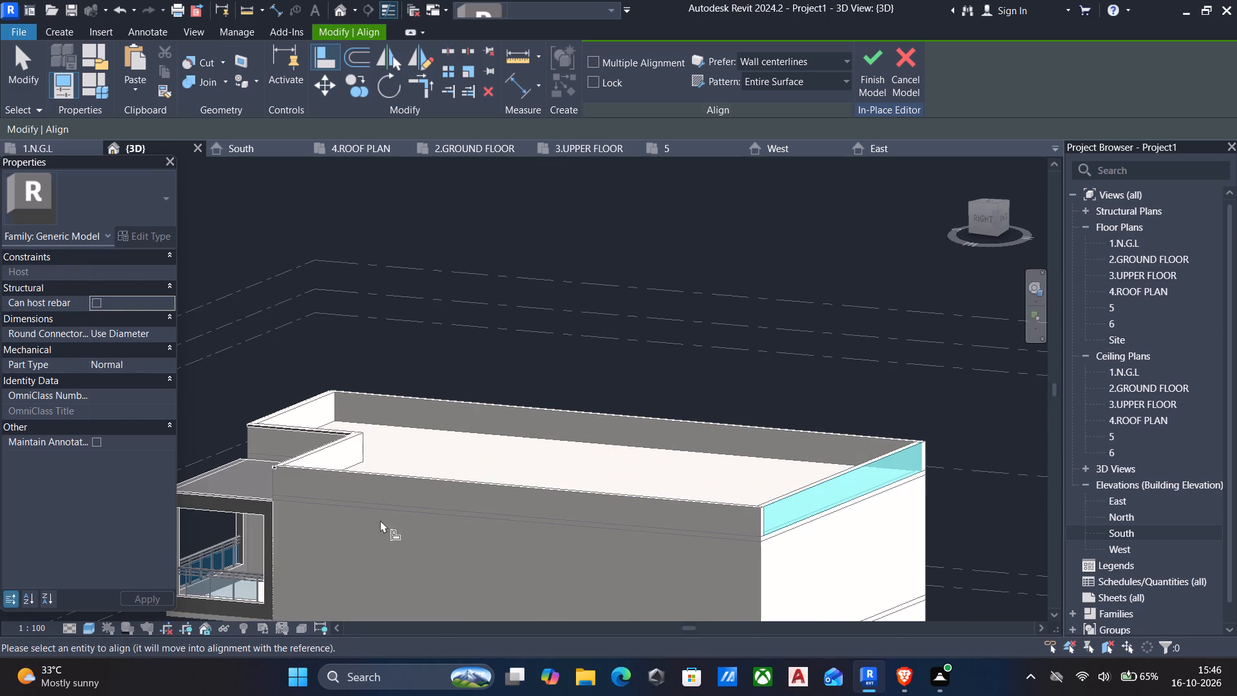
pyautogui.scroll(13, 278, 479)
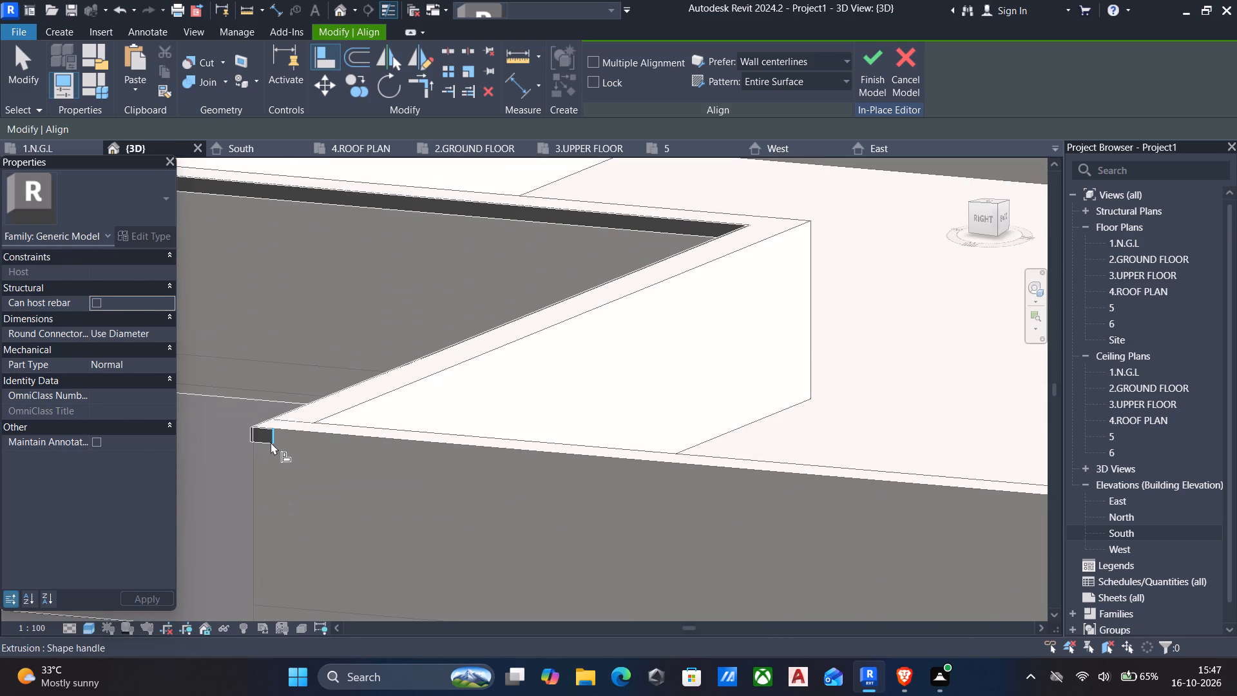
pyautogui.click(272, 441)
pyautogui.scroll(-14, 289, 454)
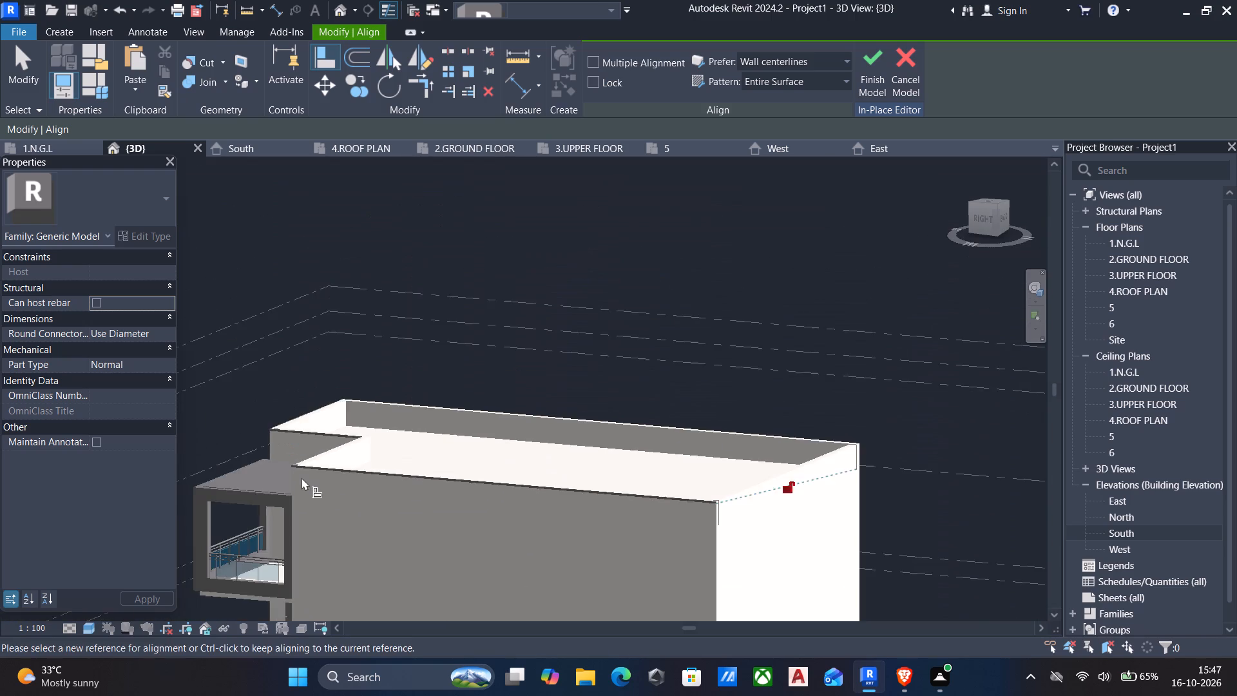
pyautogui.press('Escape')
# Assign the Copper material to the four trim bands along the front, return, recessed and side parapets, and finish the in-place model.
pyautogui.scroll(-12, 302, 478)
pyautogui.keyDown('shift'); pyautogui.moveTo(331, 512); pyautogui.dragTo(547, 486, button='middle'); pyautogui.keyUp('shift')
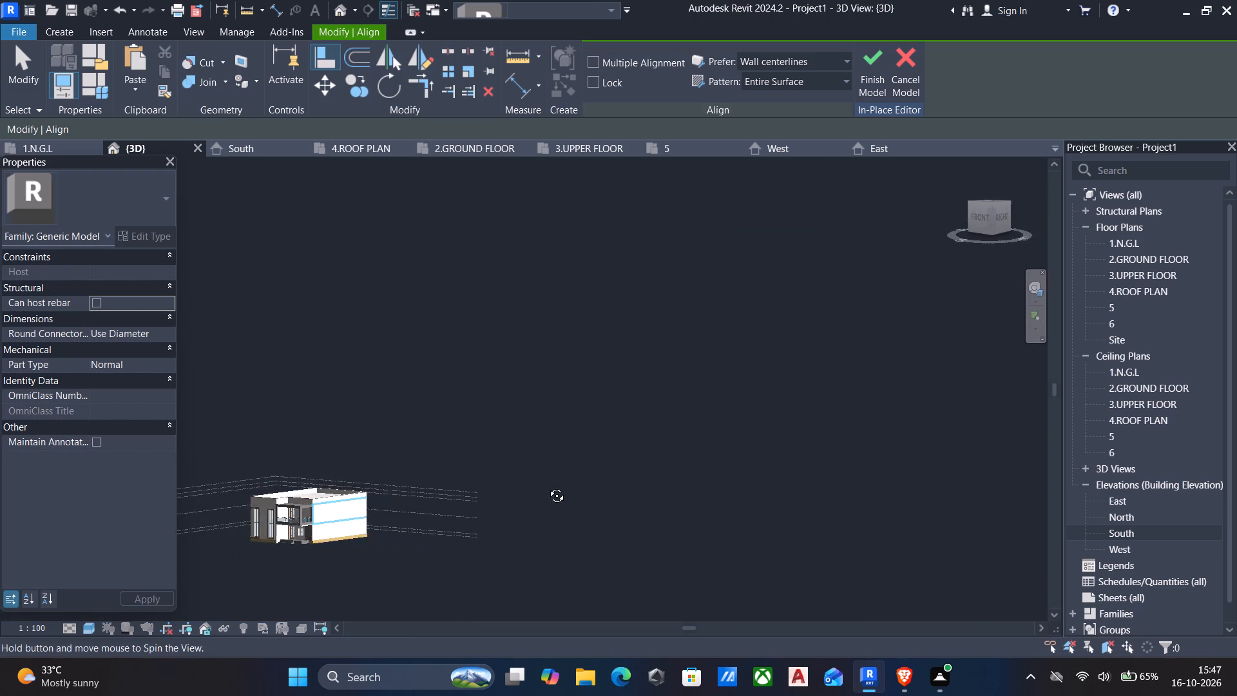
pyautogui.keyDown('shift'); pyautogui.moveTo(547, 486); pyautogui.dragTo(561, 487, button='middle'); pyautogui.keyUp('shift')
pyautogui.moveTo(455, 521); pyautogui.dragTo(772, 486, button='middle')
pyautogui.scroll(5, 686, 507)
pyautogui.scroll(2, 510, 495)
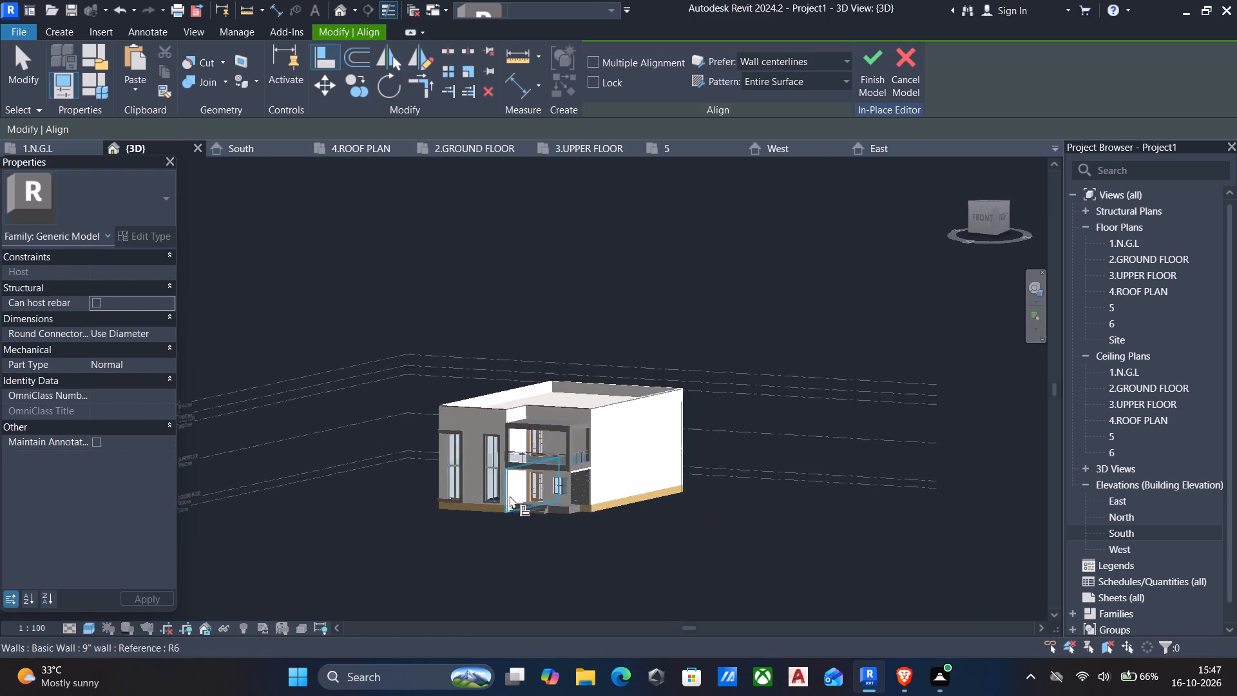
pyautogui.scroll(7, 510, 496)
pyautogui.moveTo(530, 511); pyautogui.dragTo(547, 534, button='middle')
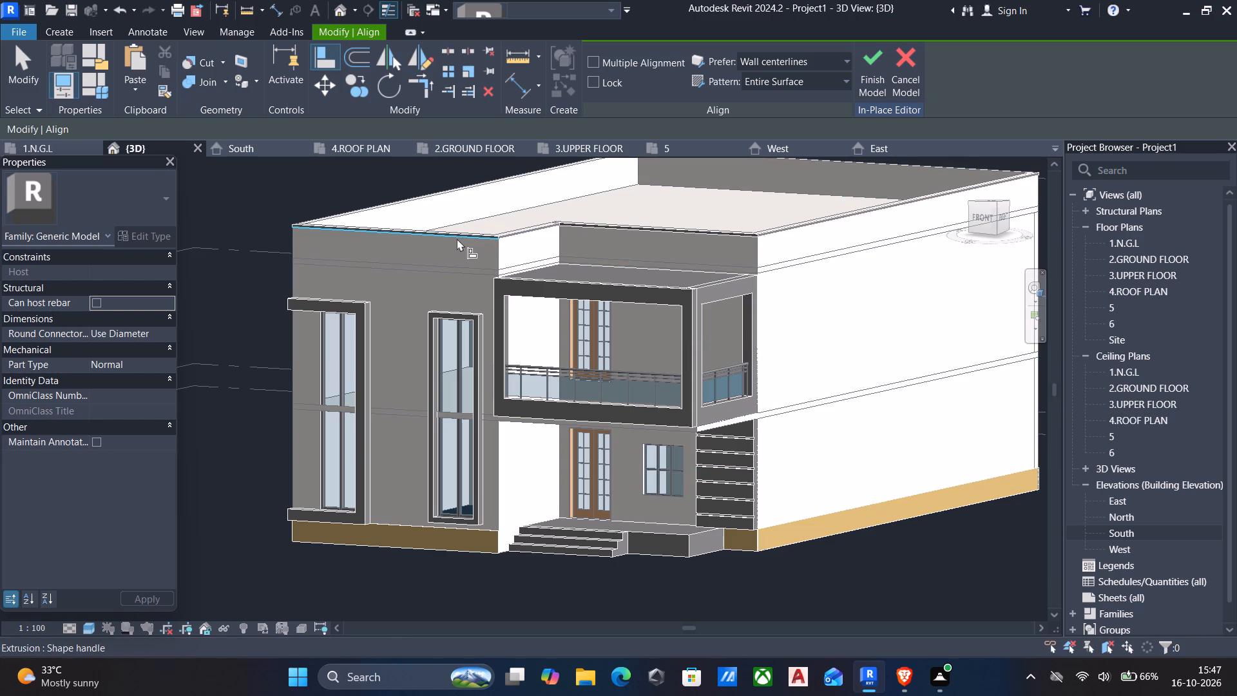
pyautogui.press('Escape')
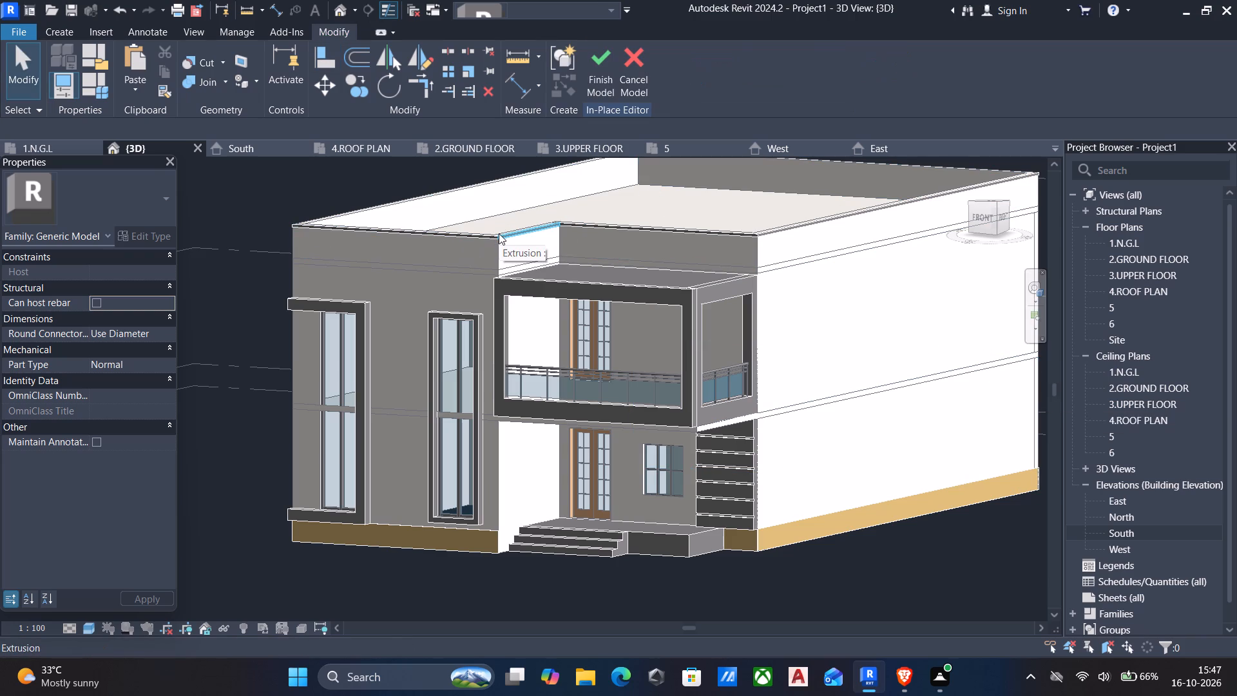
pyautogui.click(465, 237)
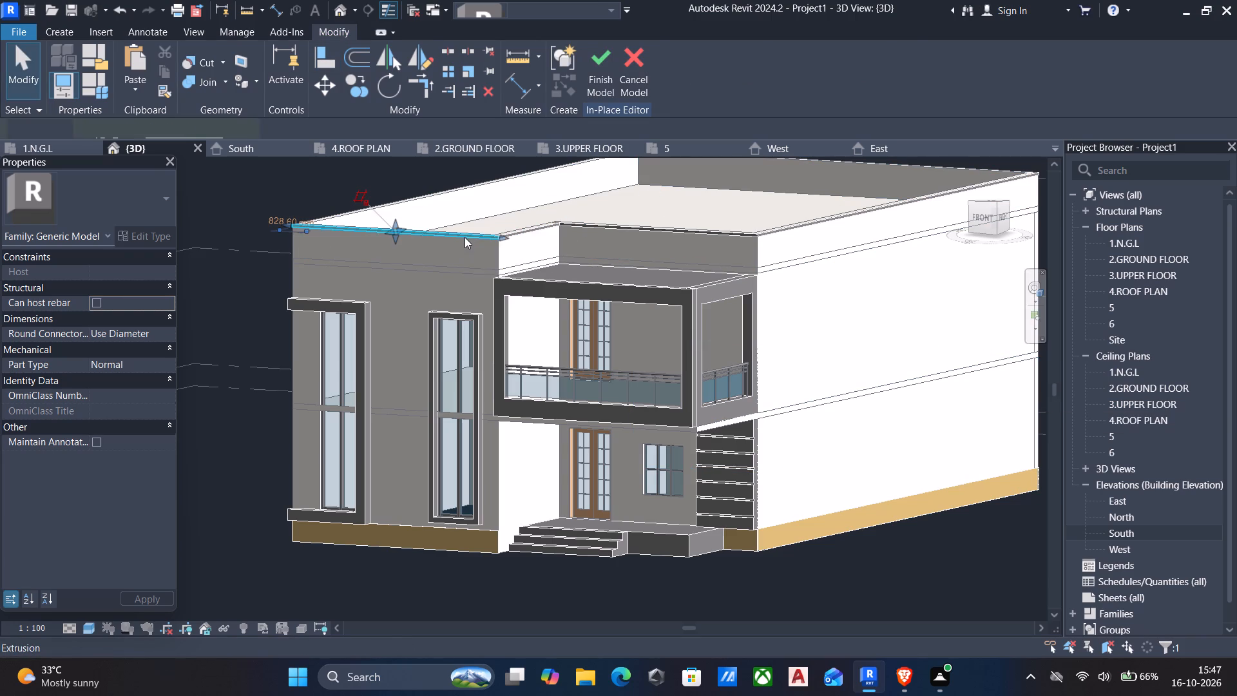
pyautogui.keyDown('ctrl'); pyautogui.click(540, 231); pyautogui.keyUp('ctrl')
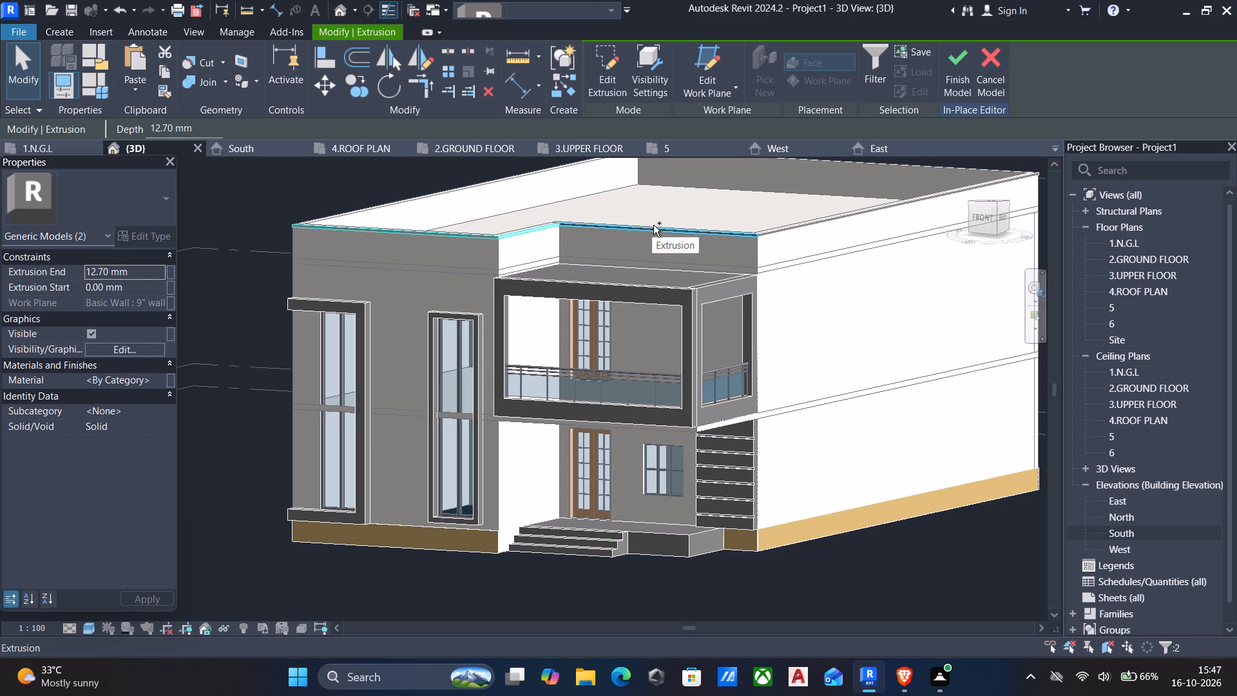
pyautogui.keyDown('ctrl'); pyautogui.click(628, 228); pyautogui.keyUp('ctrl')
pyautogui.keyDown('ctrl'); pyautogui.click(803, 229); pyautogui.keyUp('ctrl')
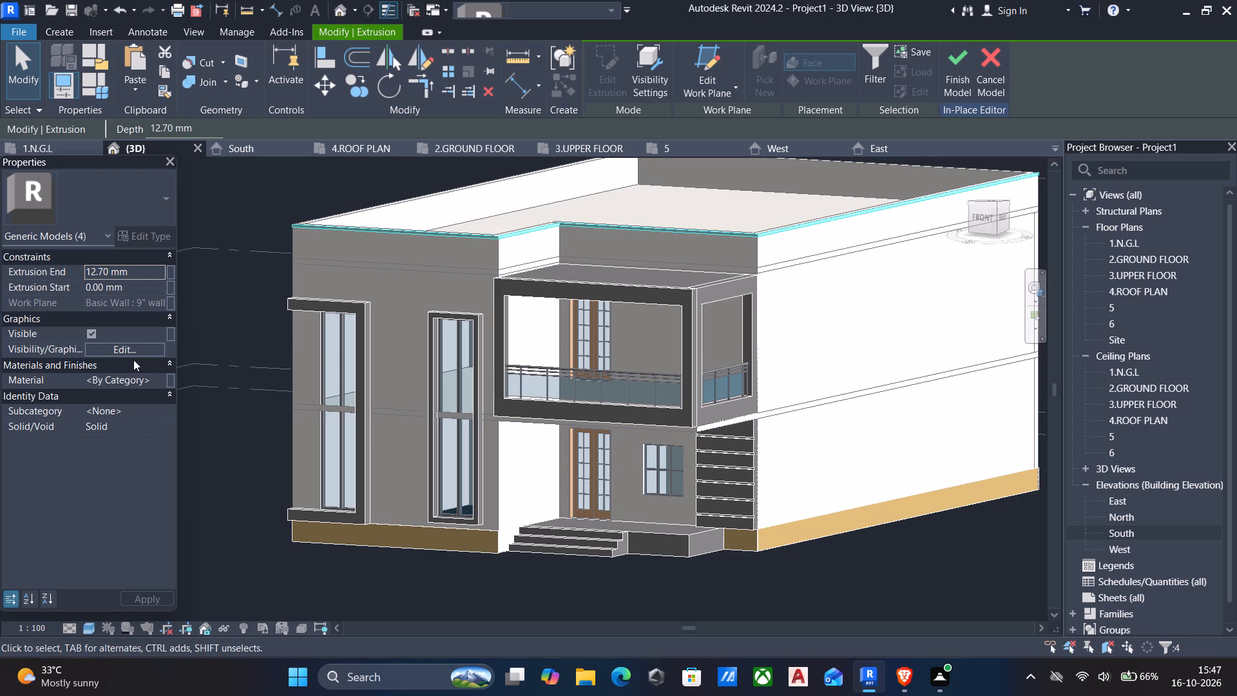
pyautogui.click(160, 376)
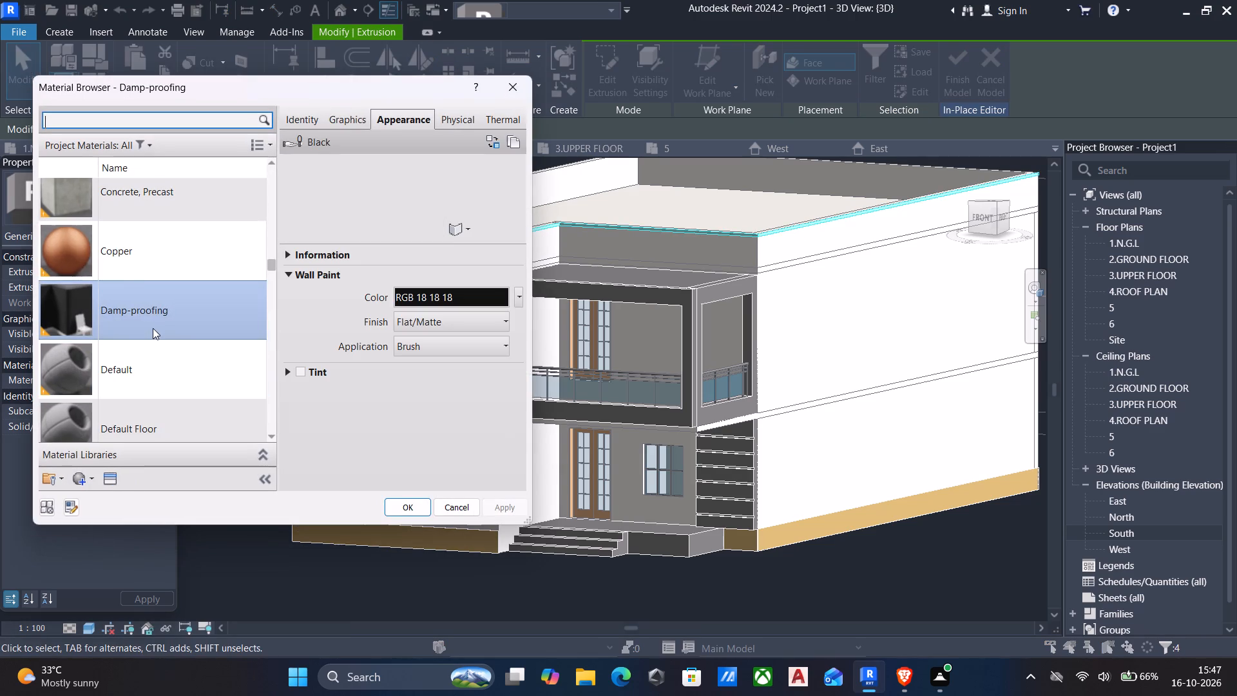
pyautogui.click(147, 242)
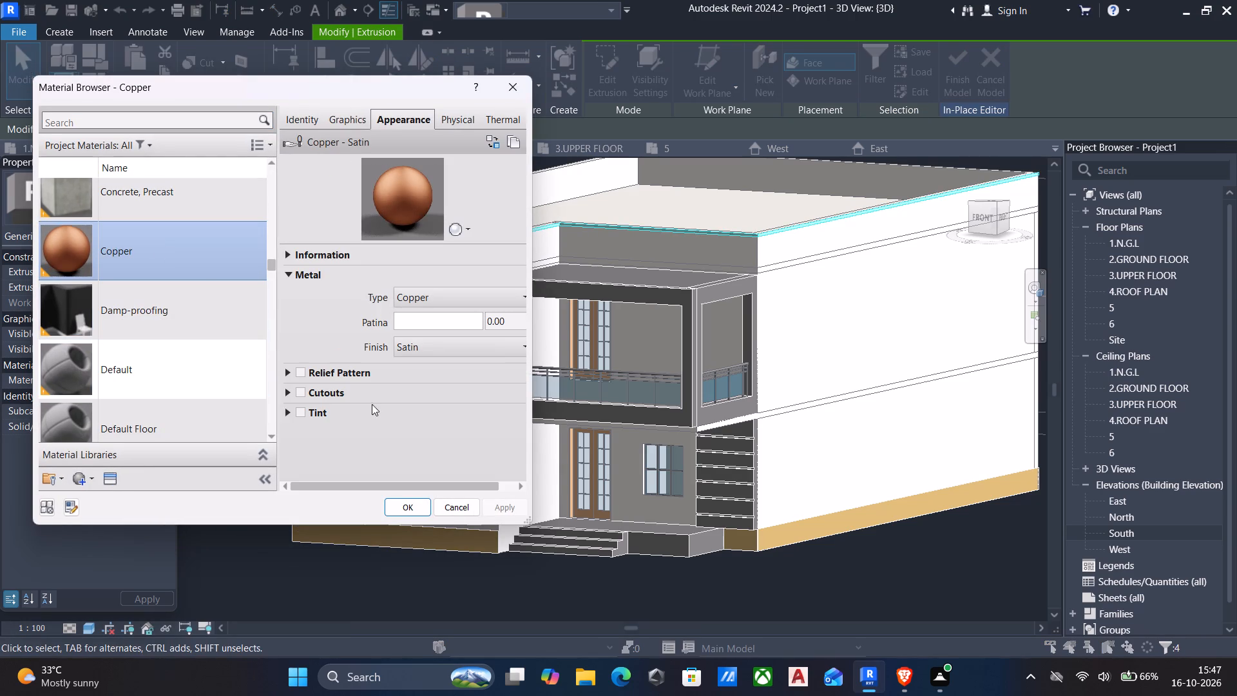
pyautogui.click(405, 501)
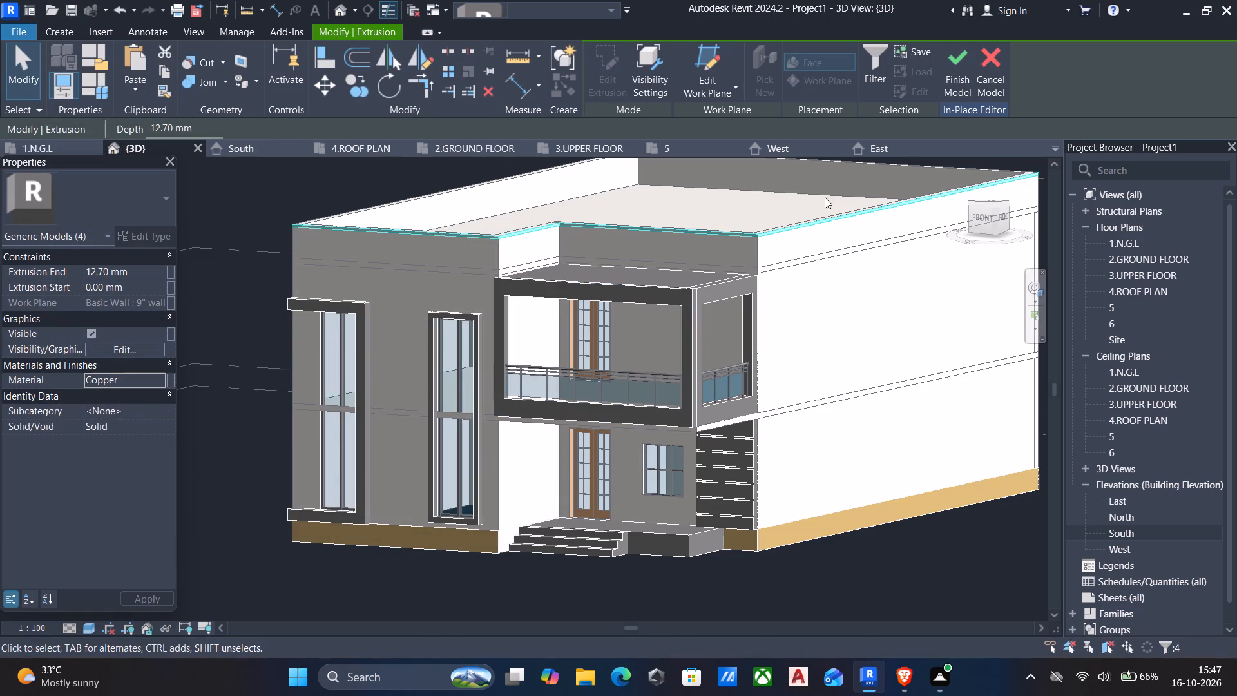
pyautogui.click(949, 56)
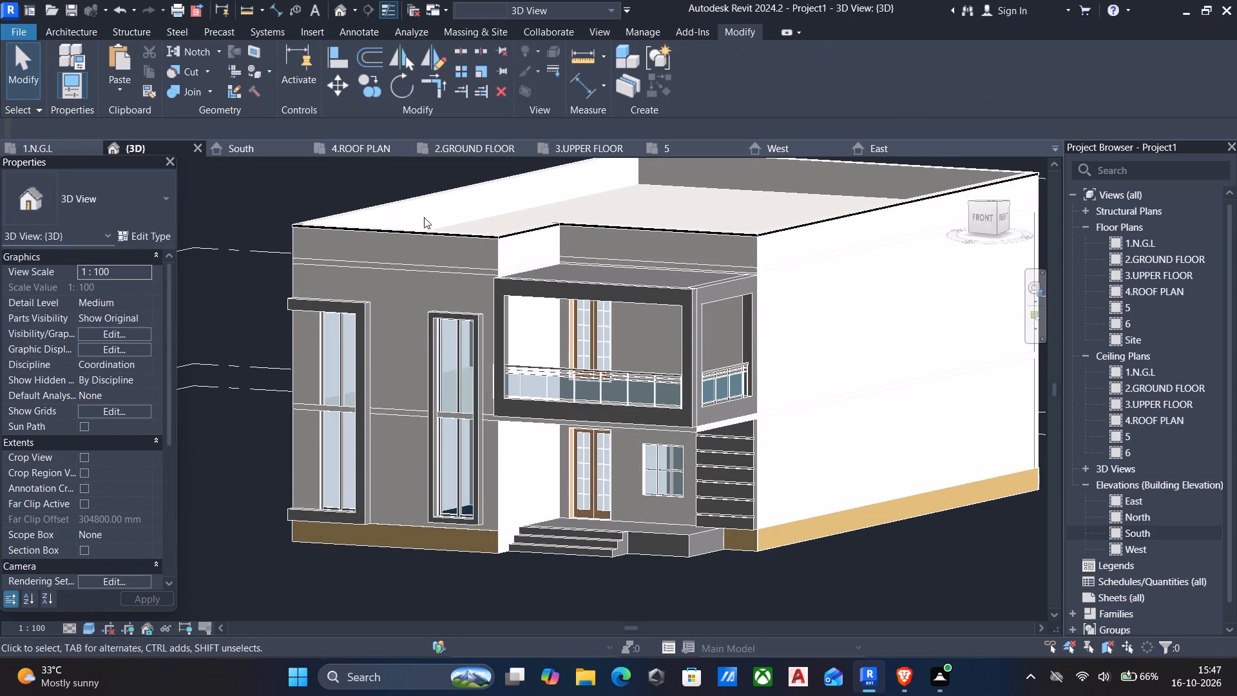
# Examine the finished parapet trim bands up close at the corners and across the whole front facade in 3D.
pyautogui.scroll(16, 497, 231)
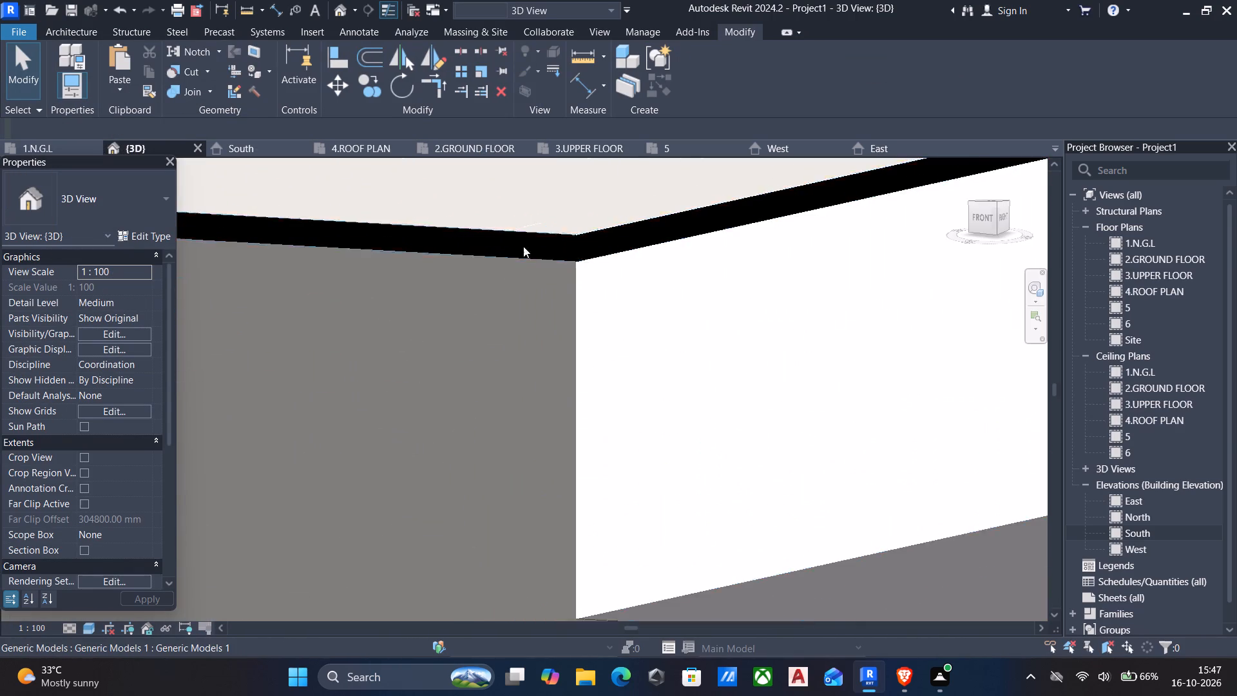
pyautogui.scroll(5, 559, 245)
pyautogui.scroll(5, 641, 250)
pyautogui.scroll(-18, 641, 250)
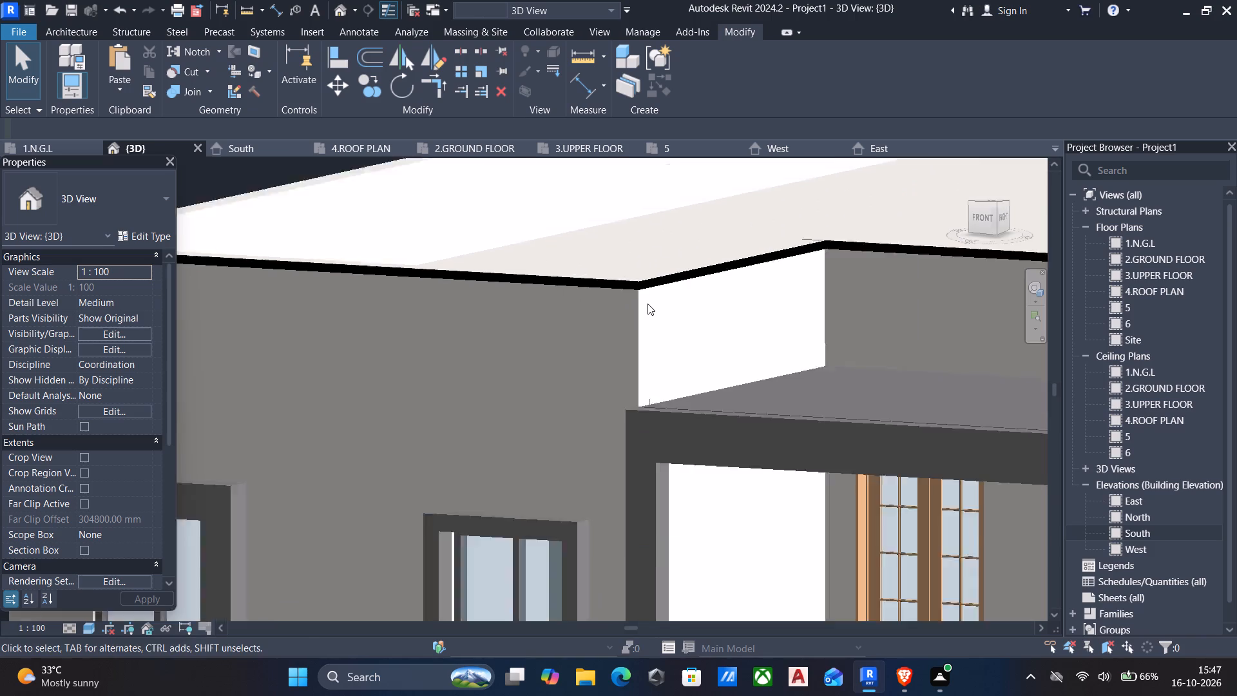
pyautogui.scroll(-8, 647, 304)
pyautogui.moveTo(647, 304); pyautogui.dragTo(520, 356, button='middle')
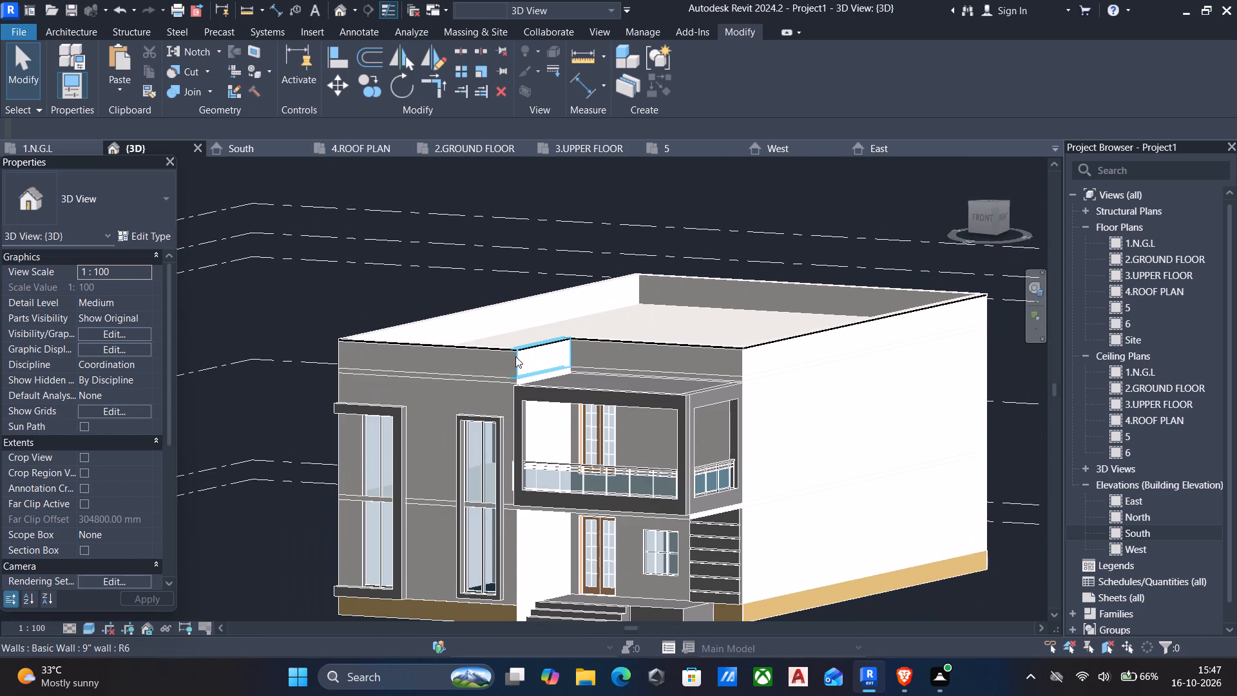
pyautogui.keyDown('shift'); pyautogui.moveTo(550, 389); pyautogui.dragTo(568, 383, button='middle'); pyautogui.keyUp('shift')
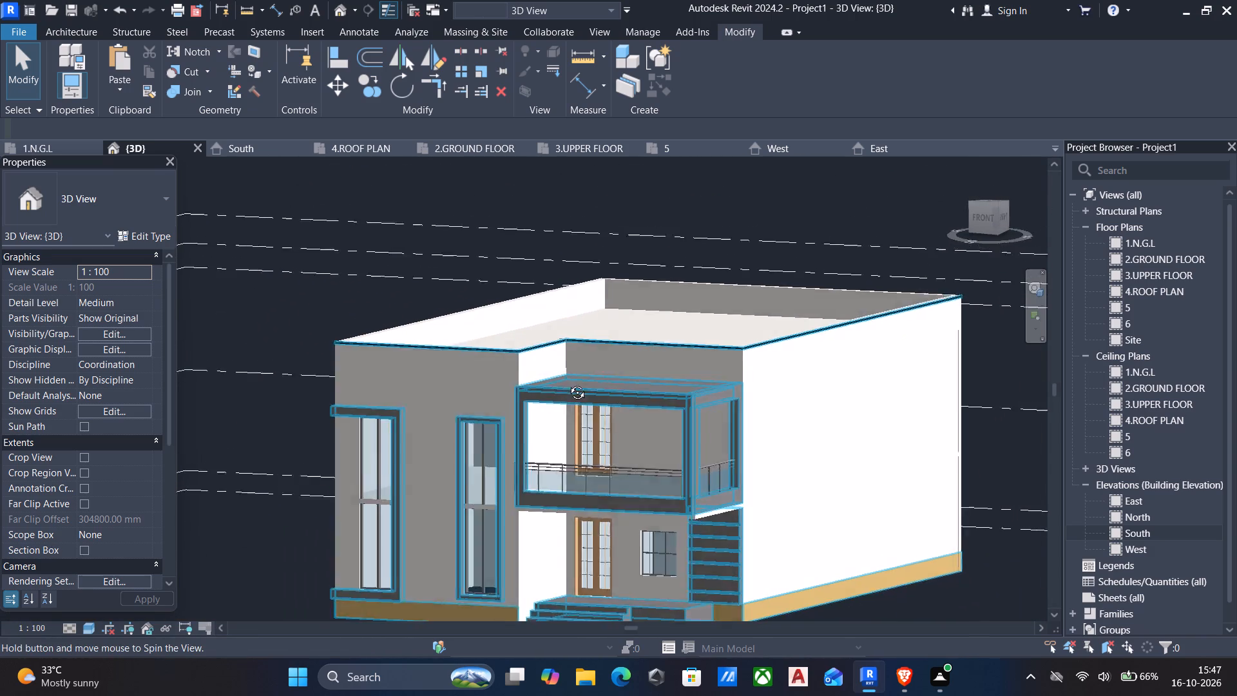
pyautogui.keyDown('shift'); pyautogui.moveTo(568, 383); pyautogui.dragTo(584, 377, button='middle'); pyautogui.keyUp('shift')
pyautogui.moveTo(588, 399); pyautogui.dragTo(591, 381, button='middle')
pyautogui.moveTo(595, 469); pyautogui.dragTo(599, 403, button='middle')
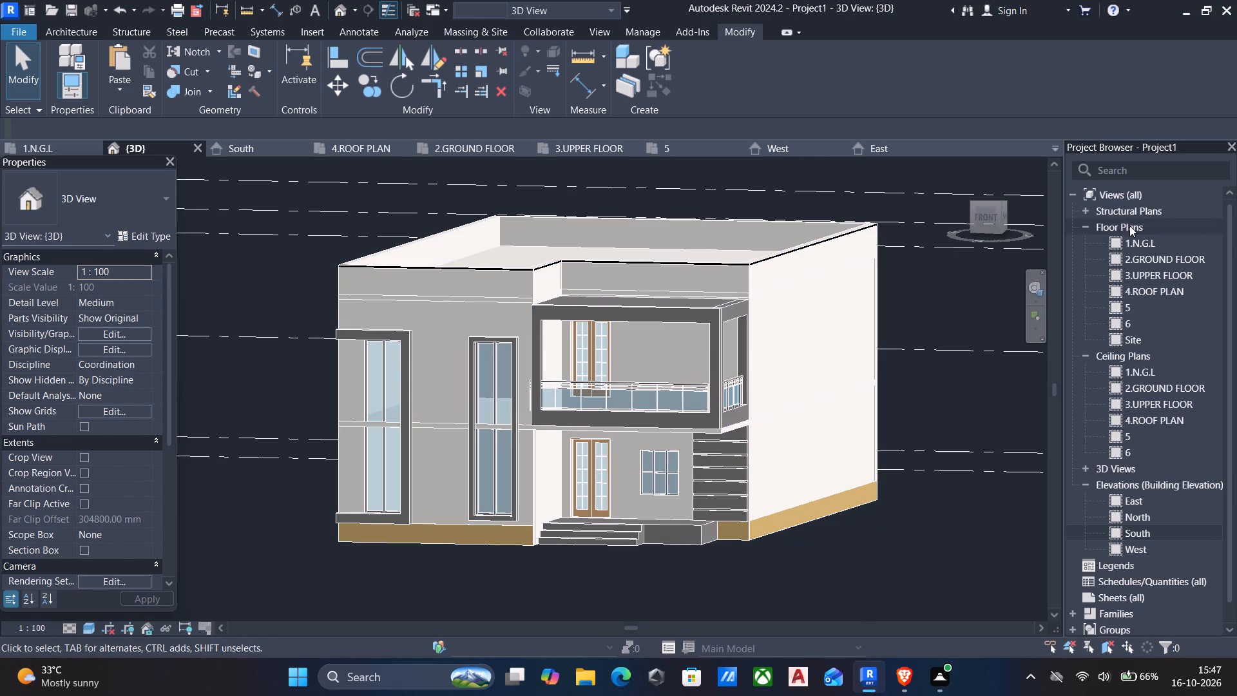
# Start an architectural floor in the 1.N.G.L floor plan and duplicate the 6" floor type as 6" floor gf.
pyautogui.doubleClick(1147, 246)
pyautogui.scroll(-4, 863, 353)
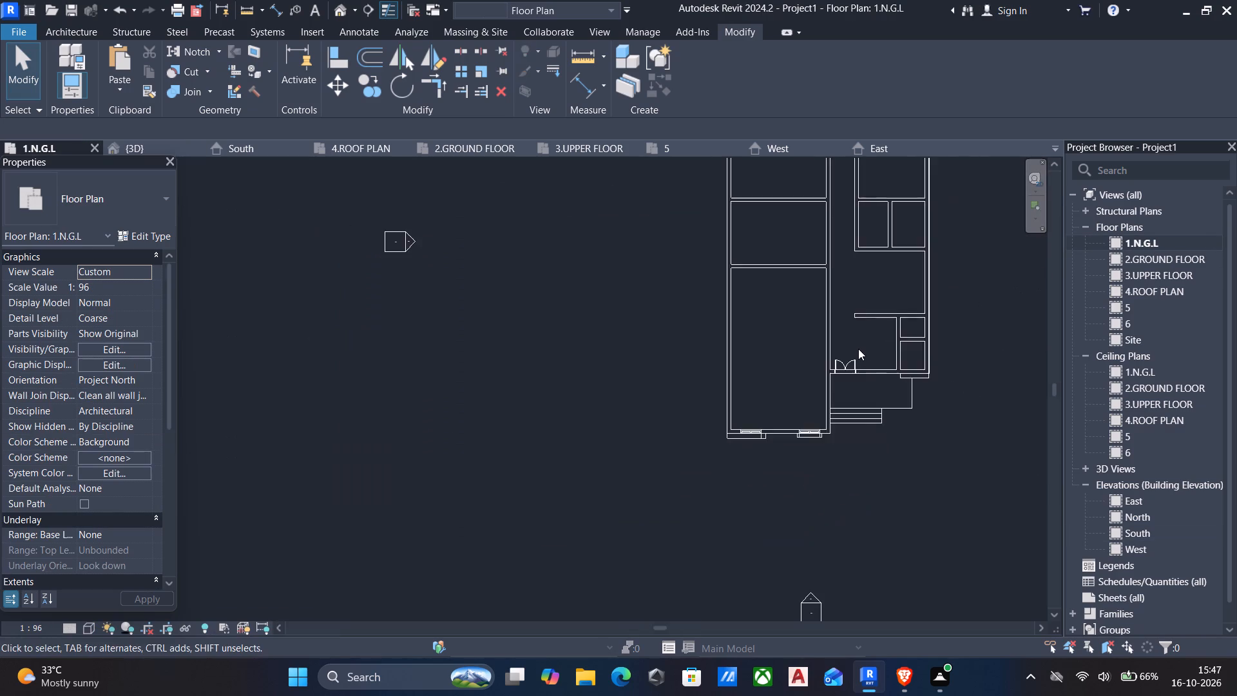
pyautogui.moveTo(855, 347); pyautogui.dragTo(771, 459, button='middle')
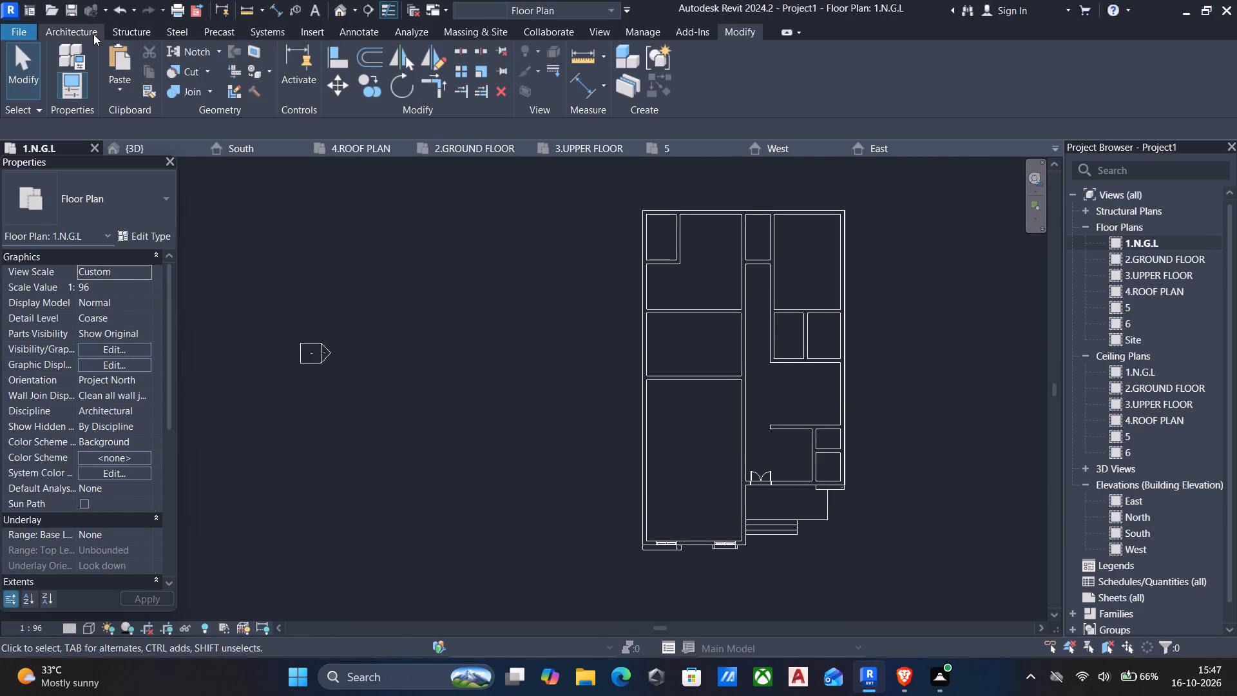
pyautogui.click(75, 32)
pyautogui.click(363, 89)
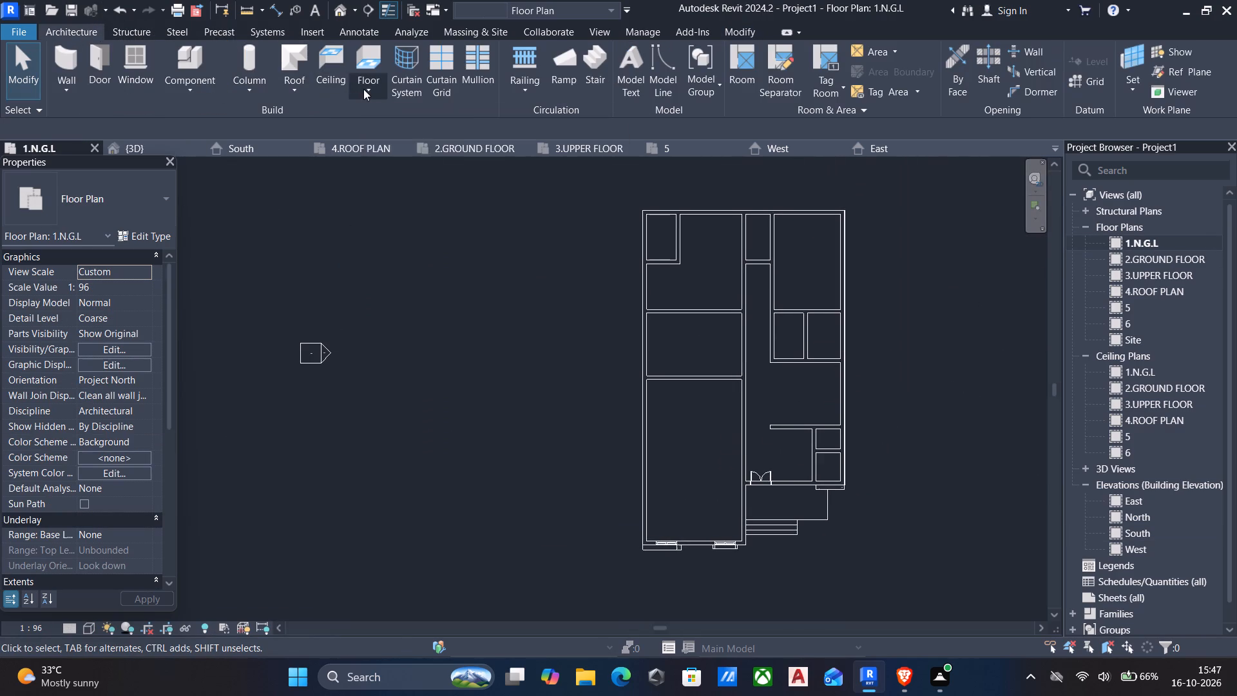
pyautogui.click(379, 115)
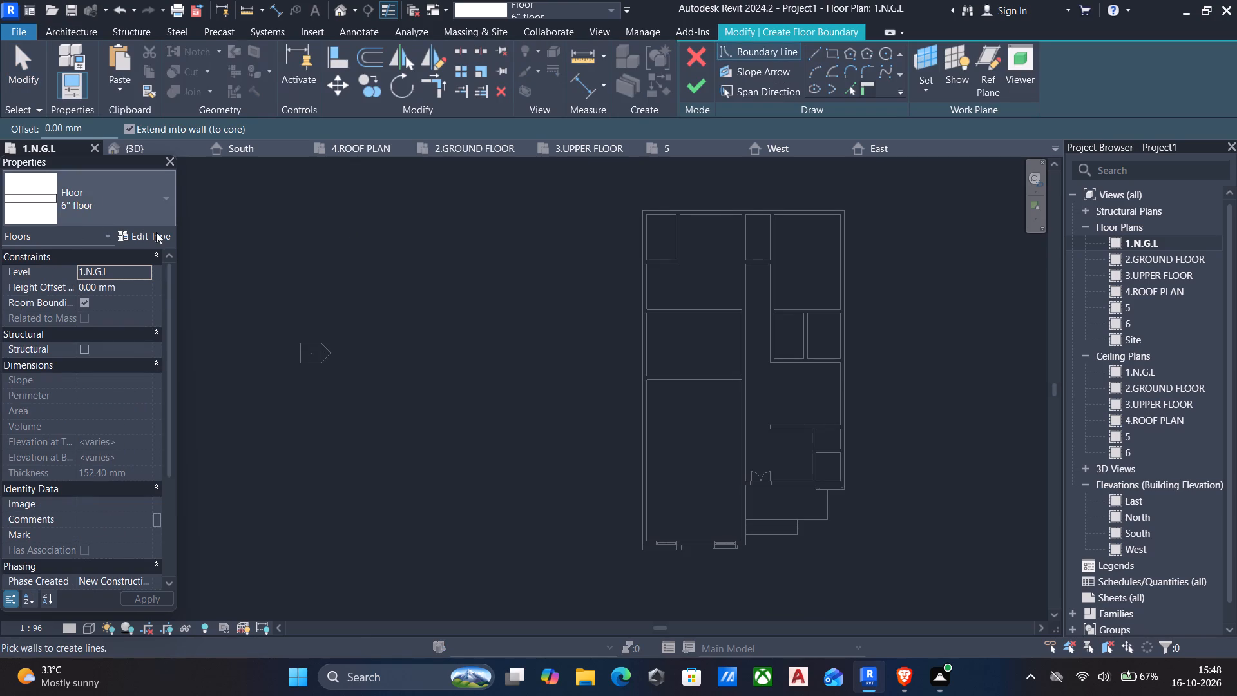
pyautogui.click(156, 232)
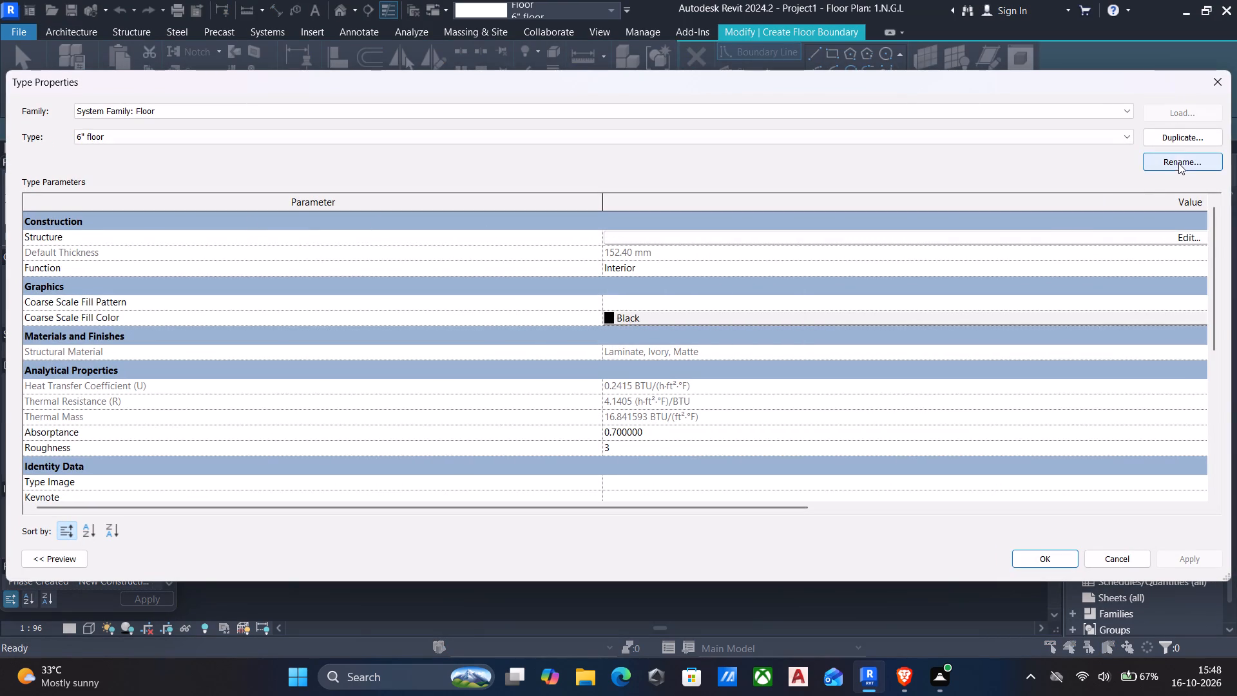
pyautogui.click(1180, 138)
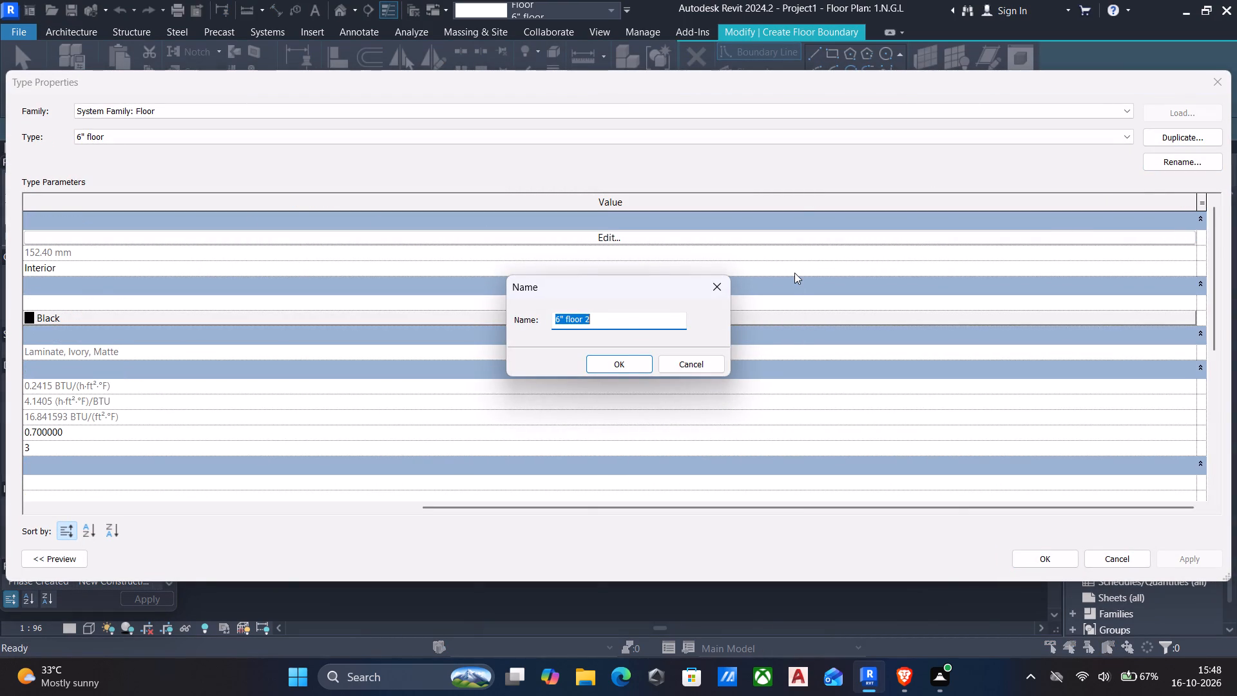
pyautogui.press('BackSpace')
pyautogui.press('6')
pyautogui.write('" floor')
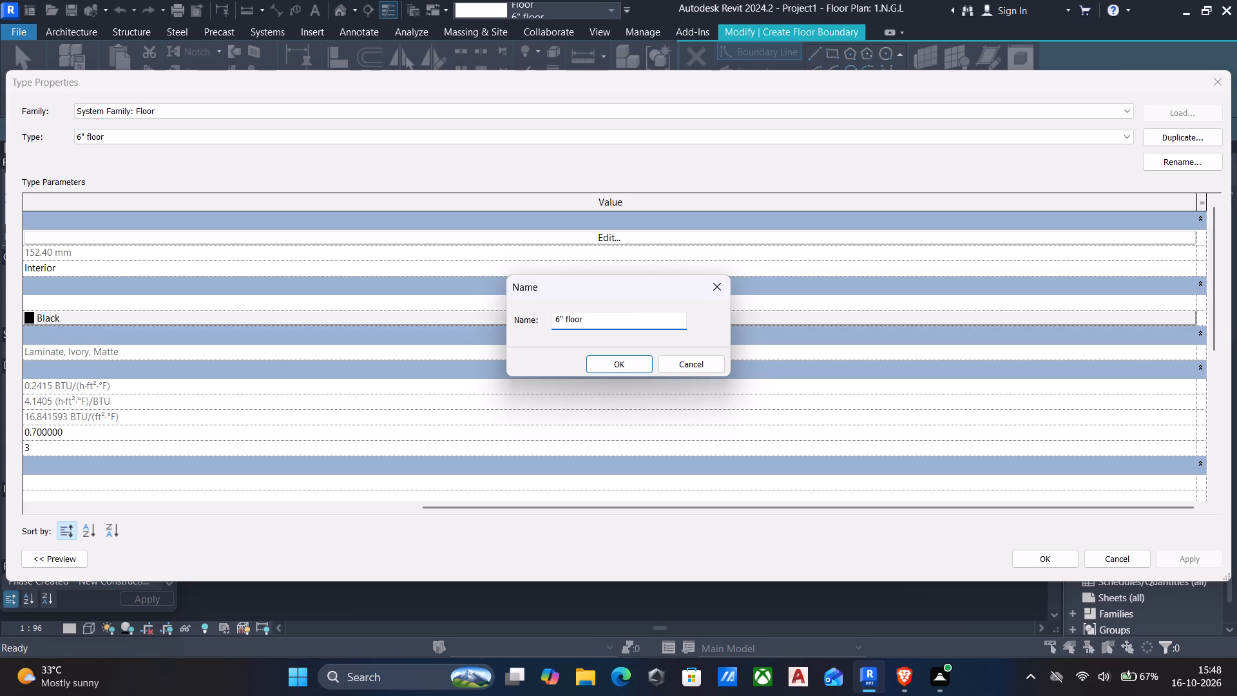
pyautogui.press('space')
pyautogui.write('gf')
pyautogui.click(599, 358)
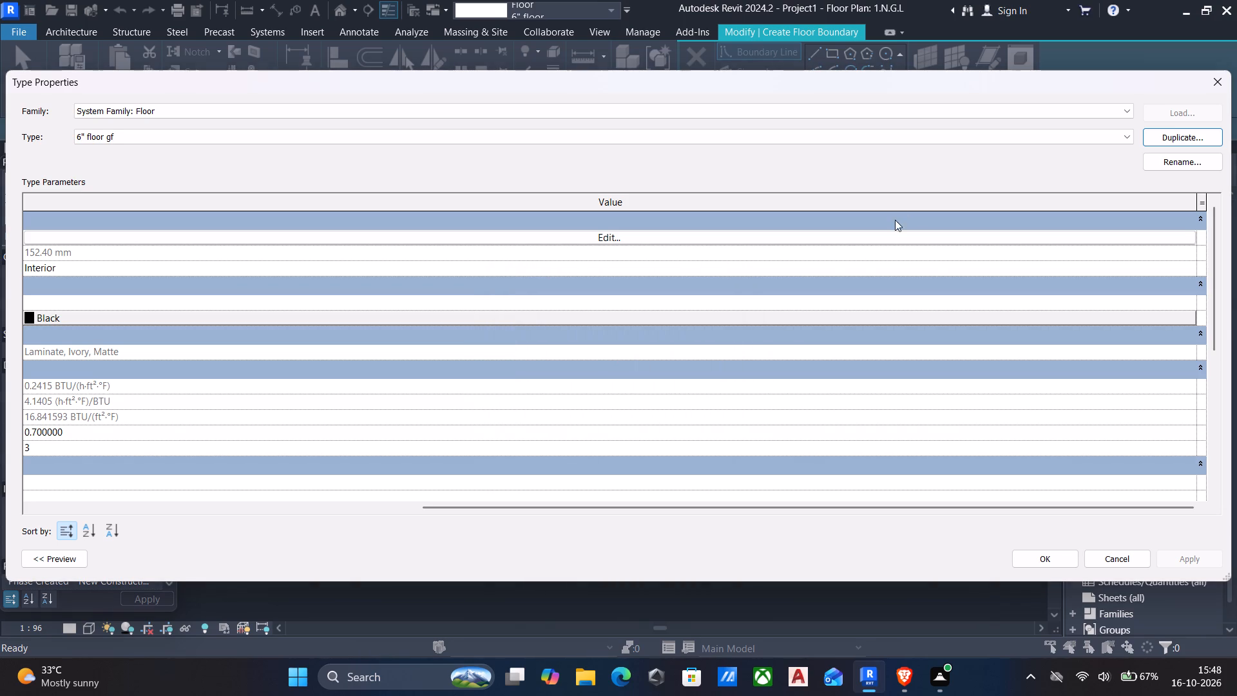
# Assign the Grass material to the structure layer of the 6" floor gf type and apply the type changes.
pyautogui.click(631, 231)
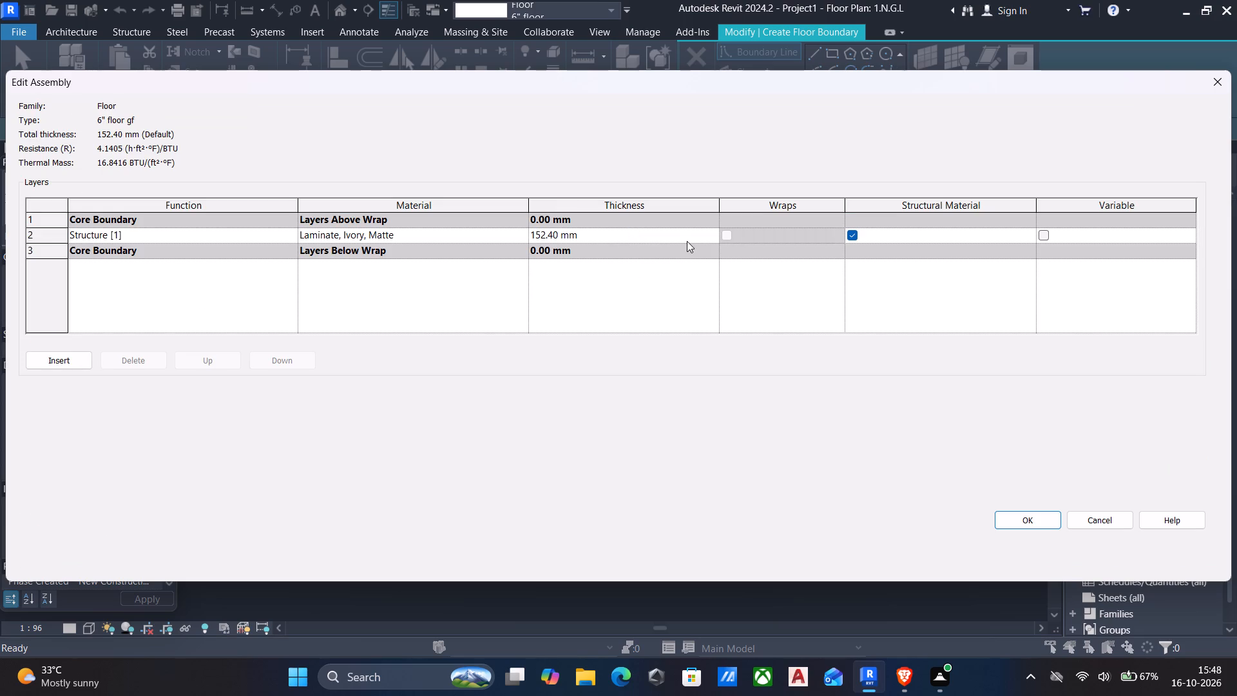
pyautogui.click(713, 234)
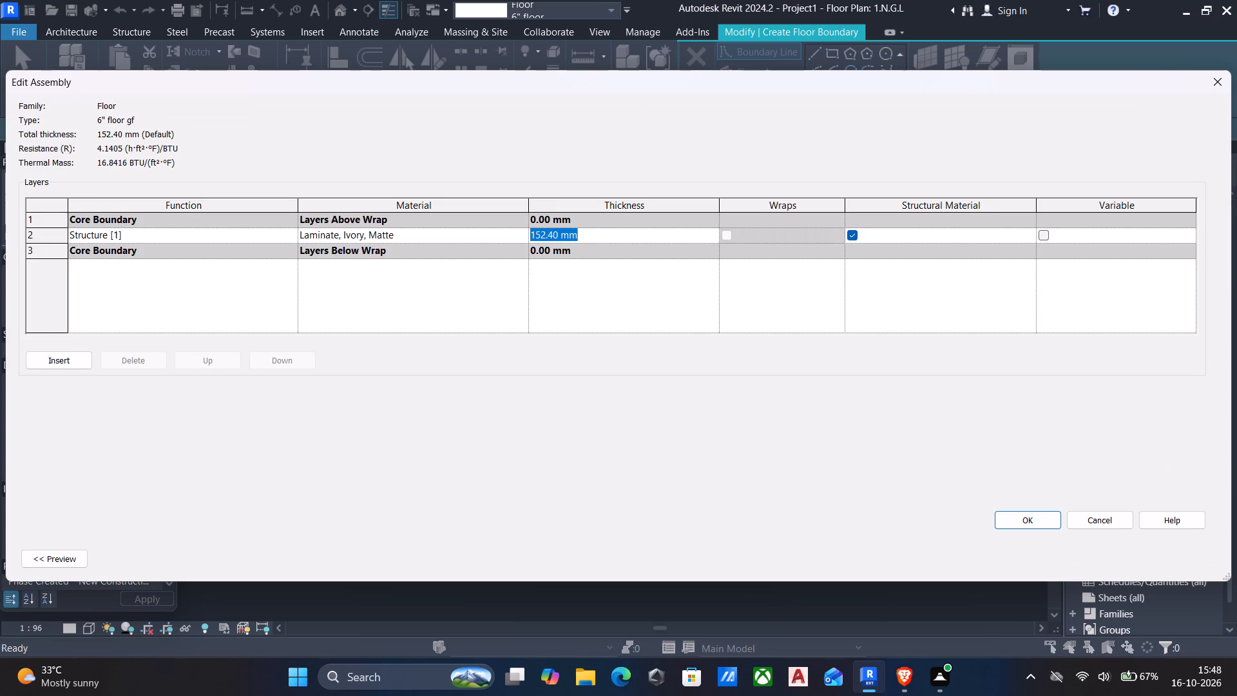
pyautogui.click(490, 238)
pyautogui.click(519, 235)
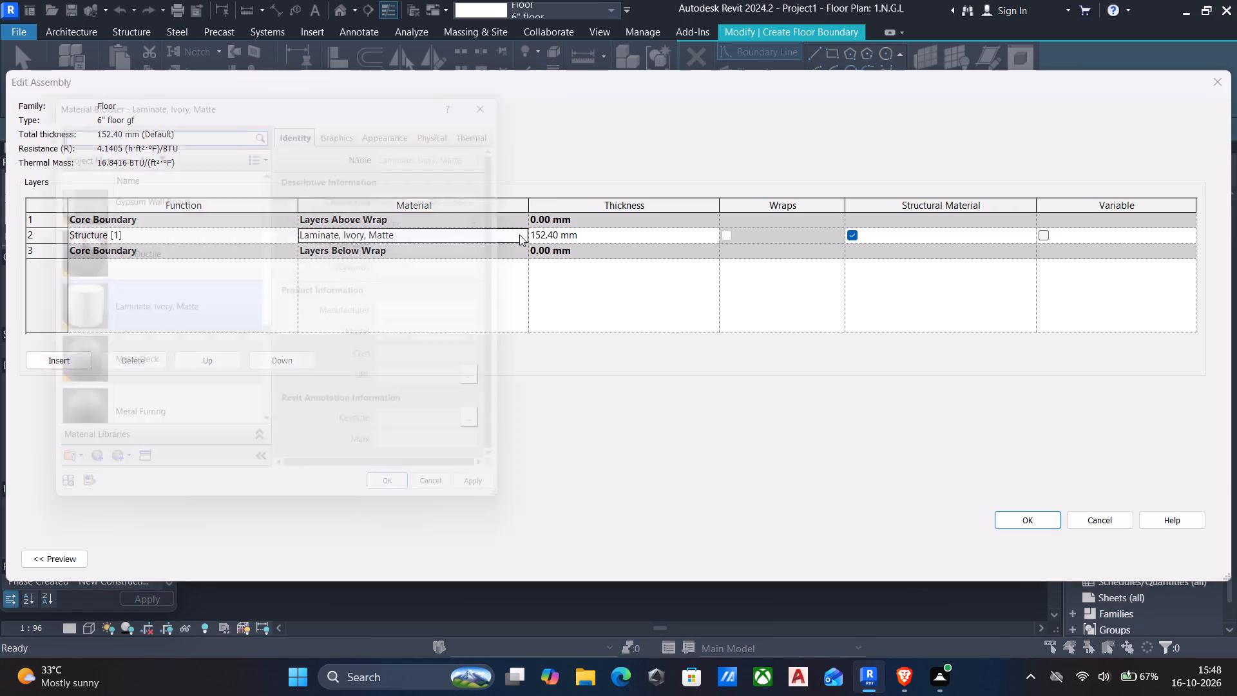
pyautogui.scroll(-4, 182, 342)
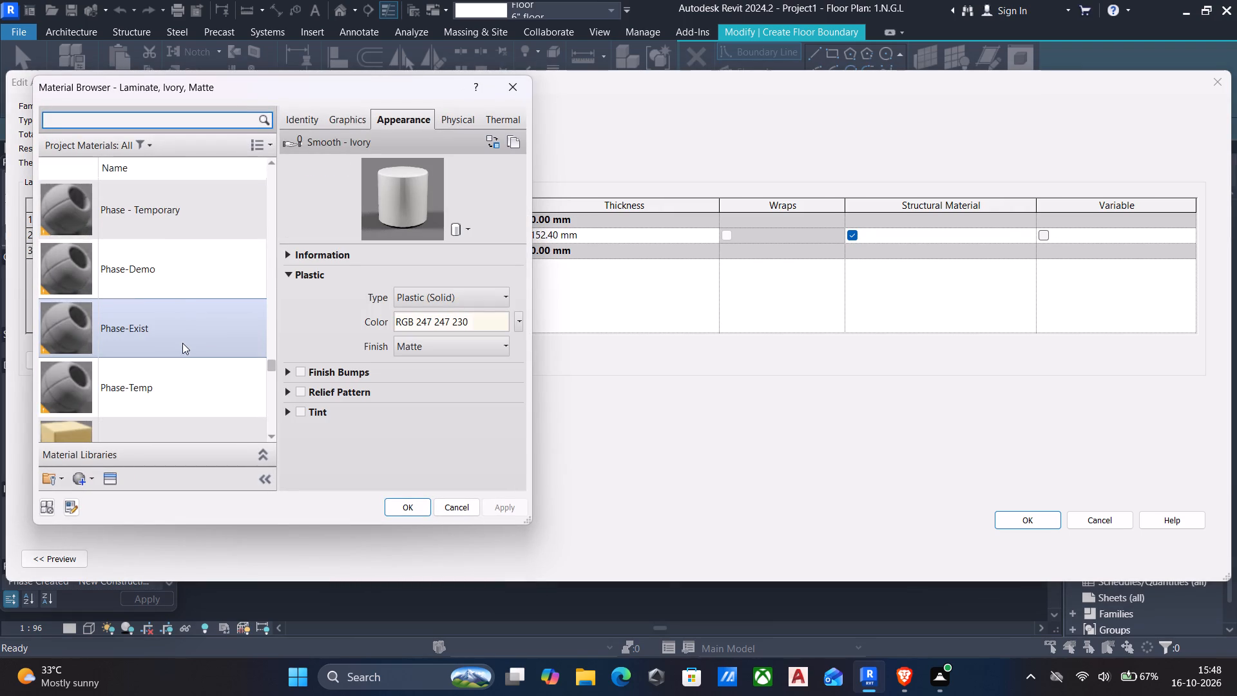
pyautogui.scroll(5, 182, 343)
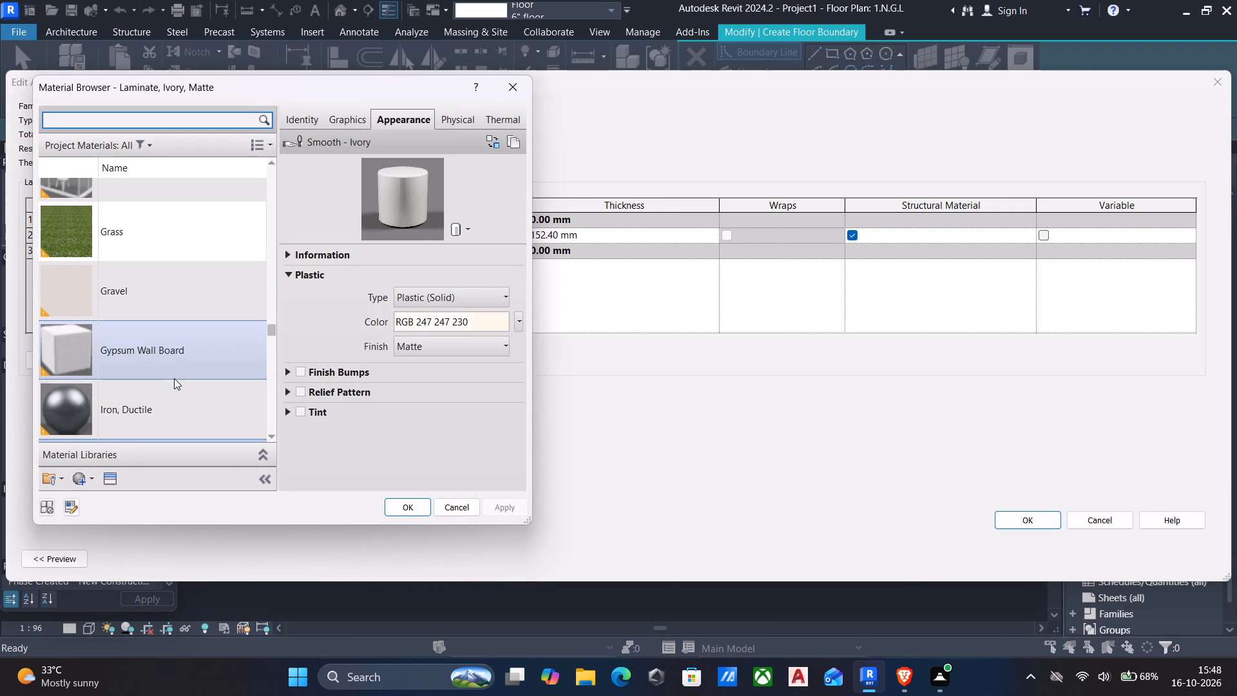
pyautogui.click(181, 212)
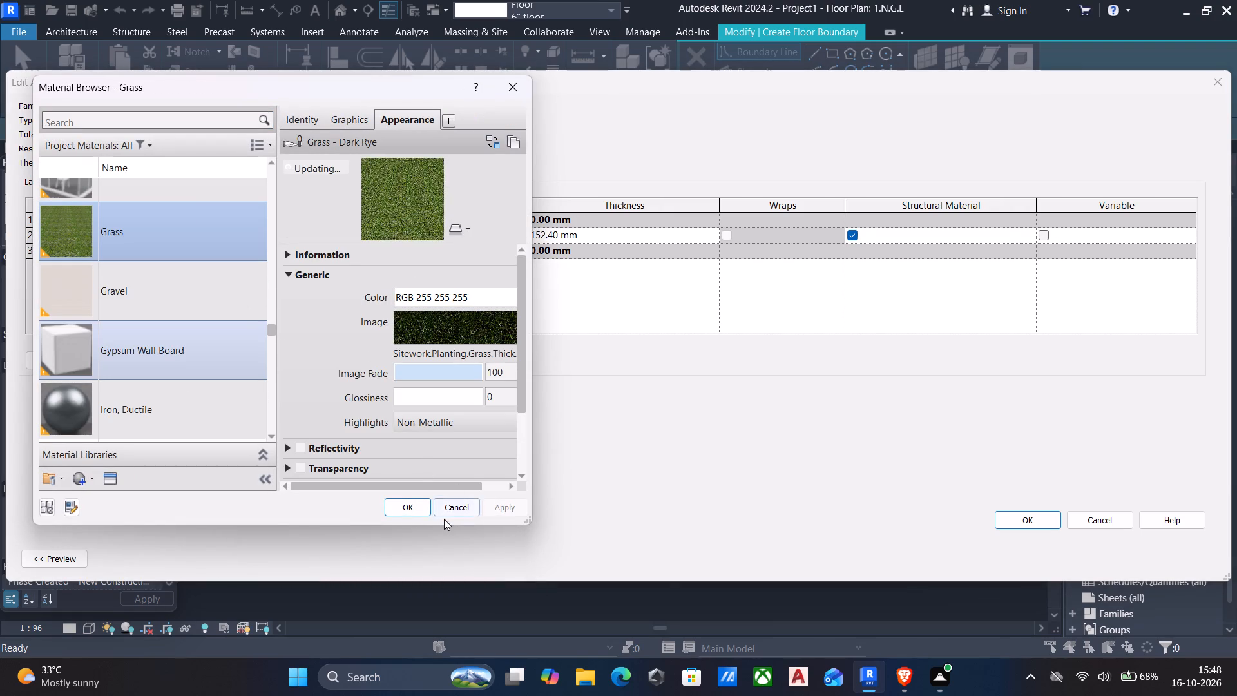
pyautogui.click(403, 502)
pyautogui.click(1037, 521)
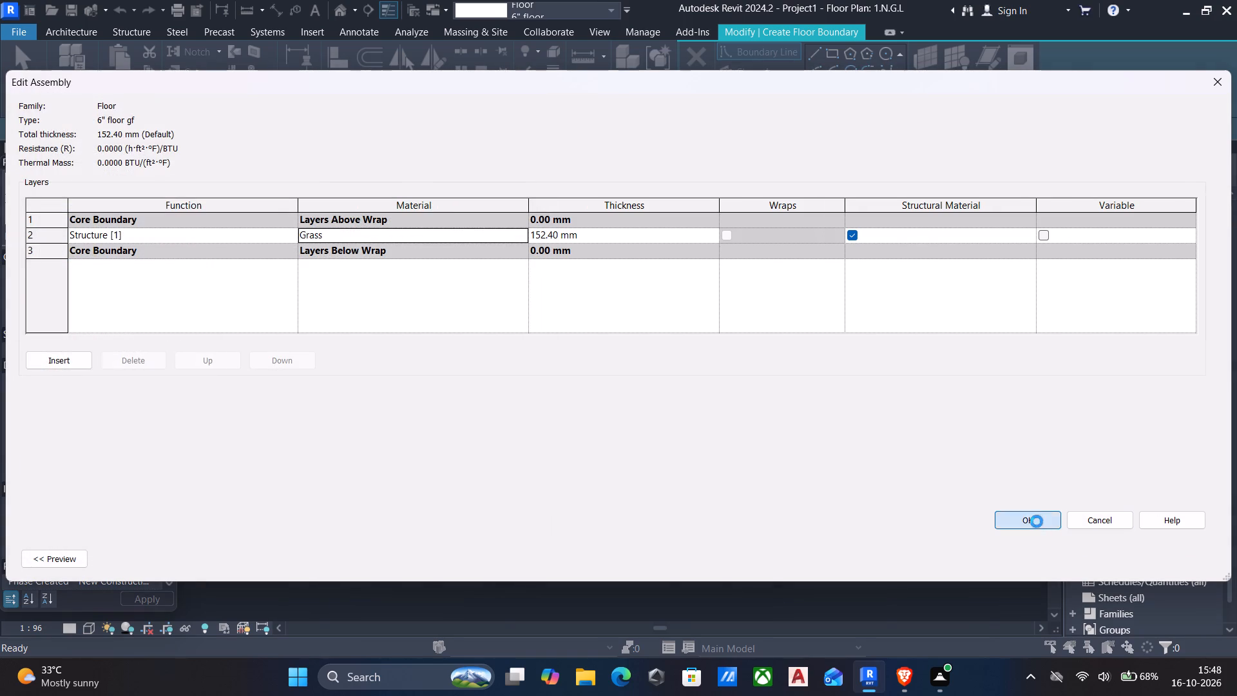
pyautogui.click(1174, 550)
pyautogui.click(1051, 552)
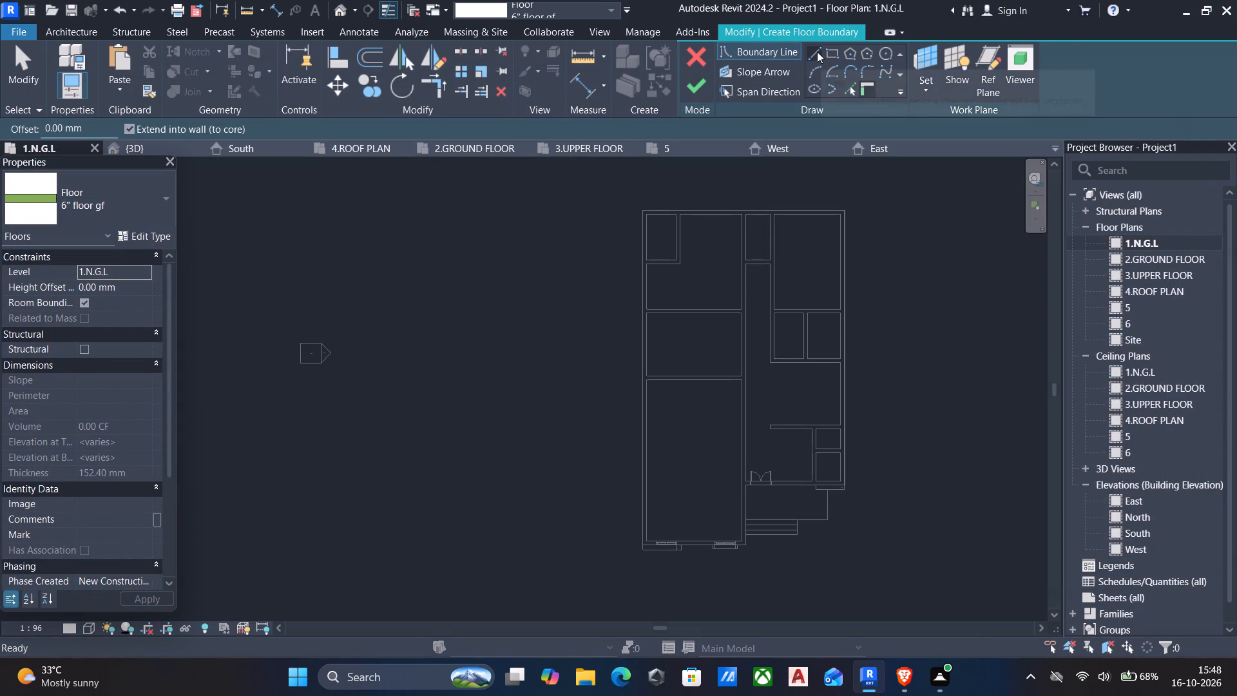
# Sketch a rectangular floor boundary around the whole house, about 1465 mm beyond the rear wall, and finish the floor.
pyautogui.click(833, 51)
pyautogui.moveTo(534, 186); pyautogui.dragTo(537, 208)
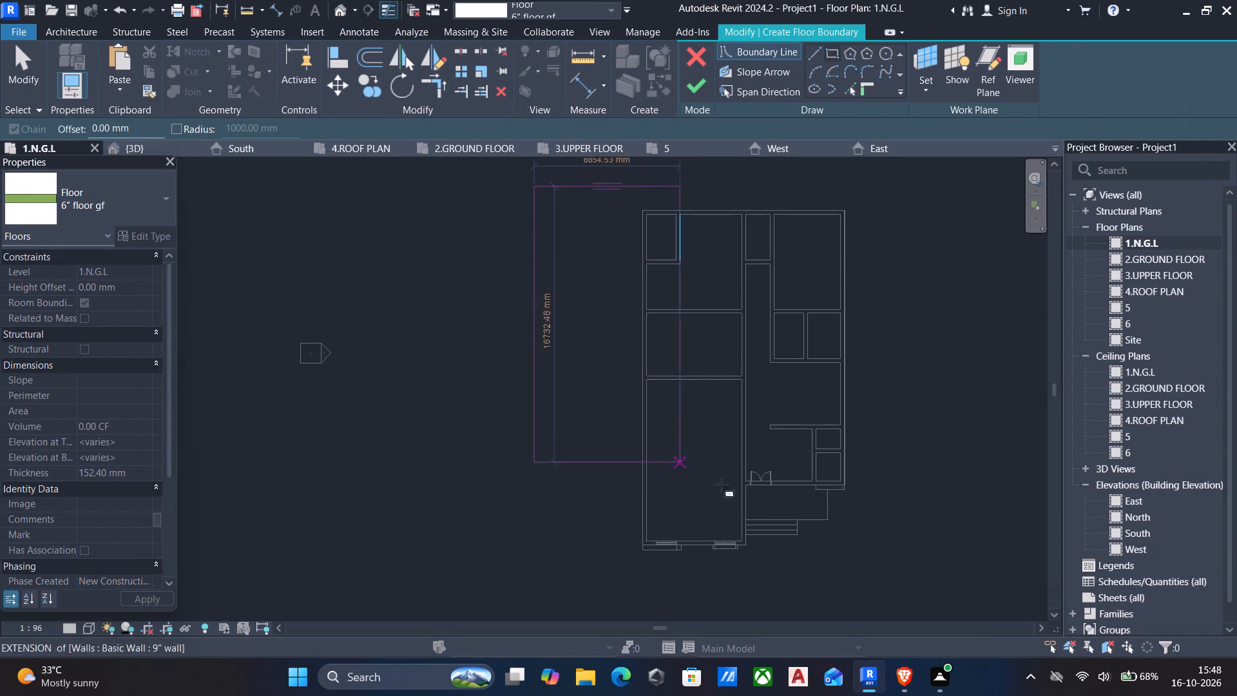
pyautogui.click(925, 618)
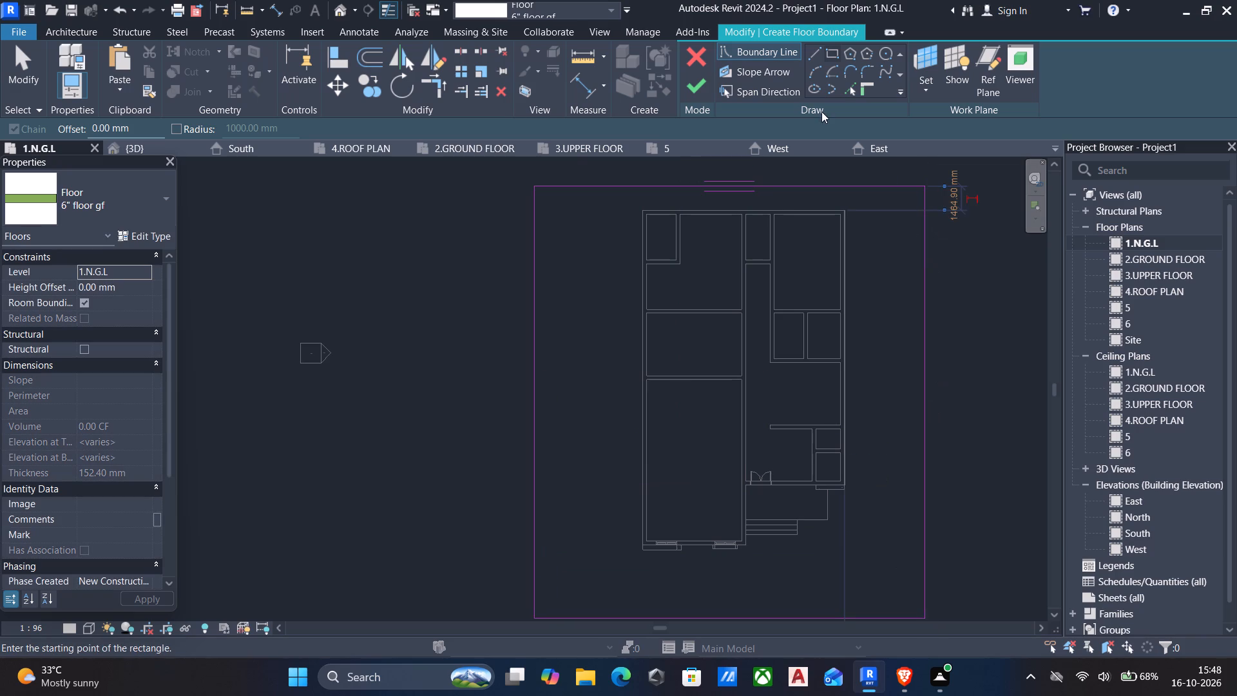
pyautogui.click(695, 84)
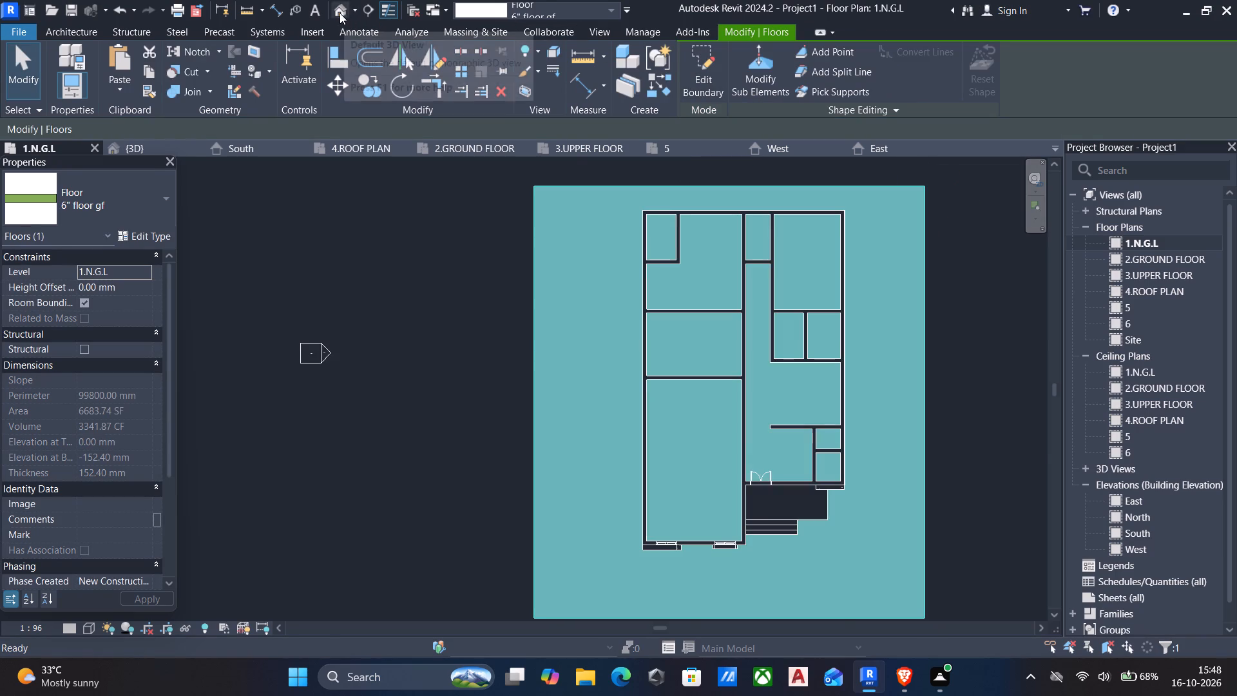
# Examine the new grass floor around the house in 3D, including where it meets the plinth and entrance steps.
pyautogui.click(340, 13)
pyautogui.moveTo(702, 400); pyautogui.dragTo(742, 358, button='middle')
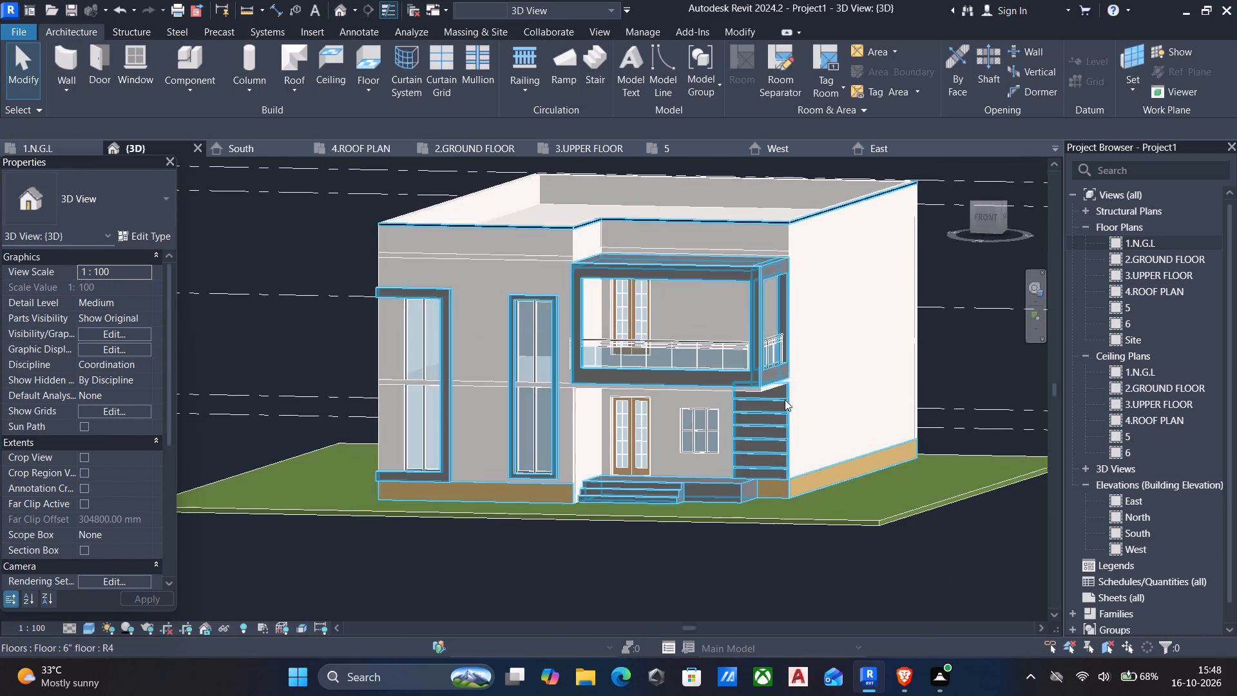
pyautogui.scroll(2, 791, 403)
pyautogui.scroll(-5, 792, 405)
pyautogui.keyDown('shift'); pyautogui.moveTo(786, 440); pyautogui.dragTo(877, 474, button='middle'); pyautogui.keyUp('shift')
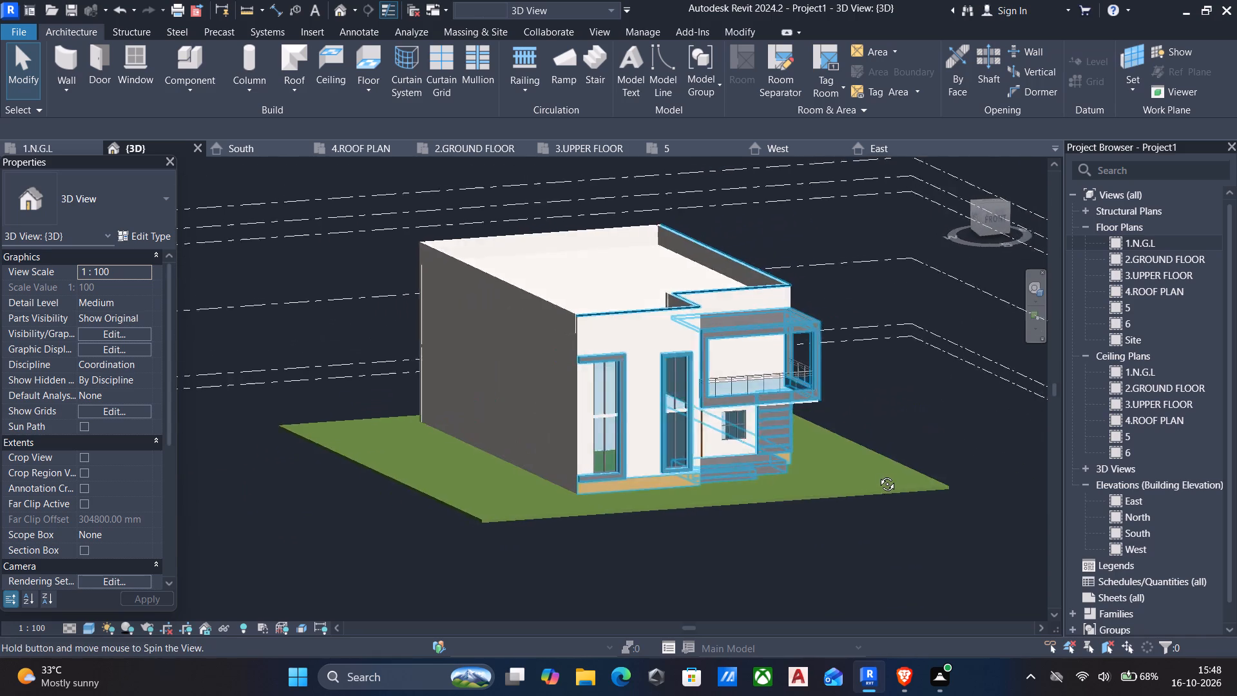
pyautogui.keyDown('shift'); pyautogui.moveTo(877, 474); pyautogui.dragTo(875, 508, button='middle'); pyautogui.keyUp('shift')
pyautogui.scroll(5, 616, 492)
pyautogui.moveTo(627, 517); pyautogui.dragTo(624, 518, button='middle')
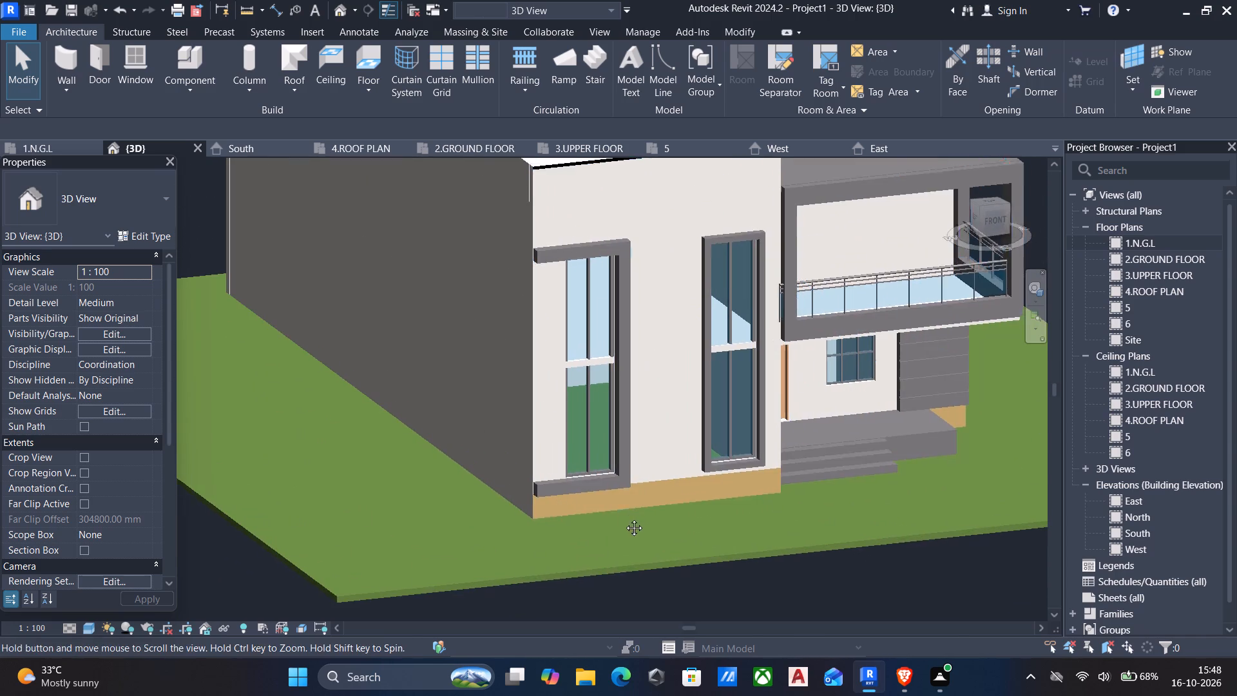
pyautogui.moveTo(624, 518); pyautogui.dragTo(624, 507, button='middle')
pyautogui.press('Escape')
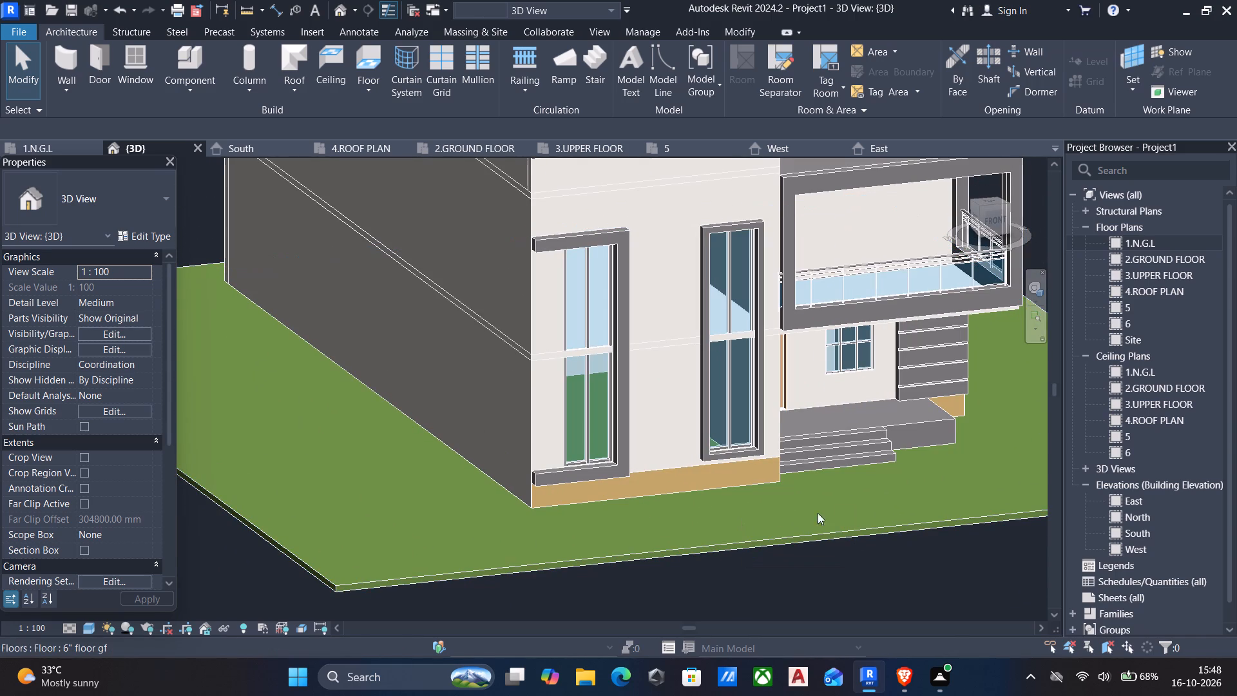
# Edit the grass floor's boundary in the 1.N.G.L plan and delete all four rectangle lines.
pyautogui.scroll(2, 879, 539)
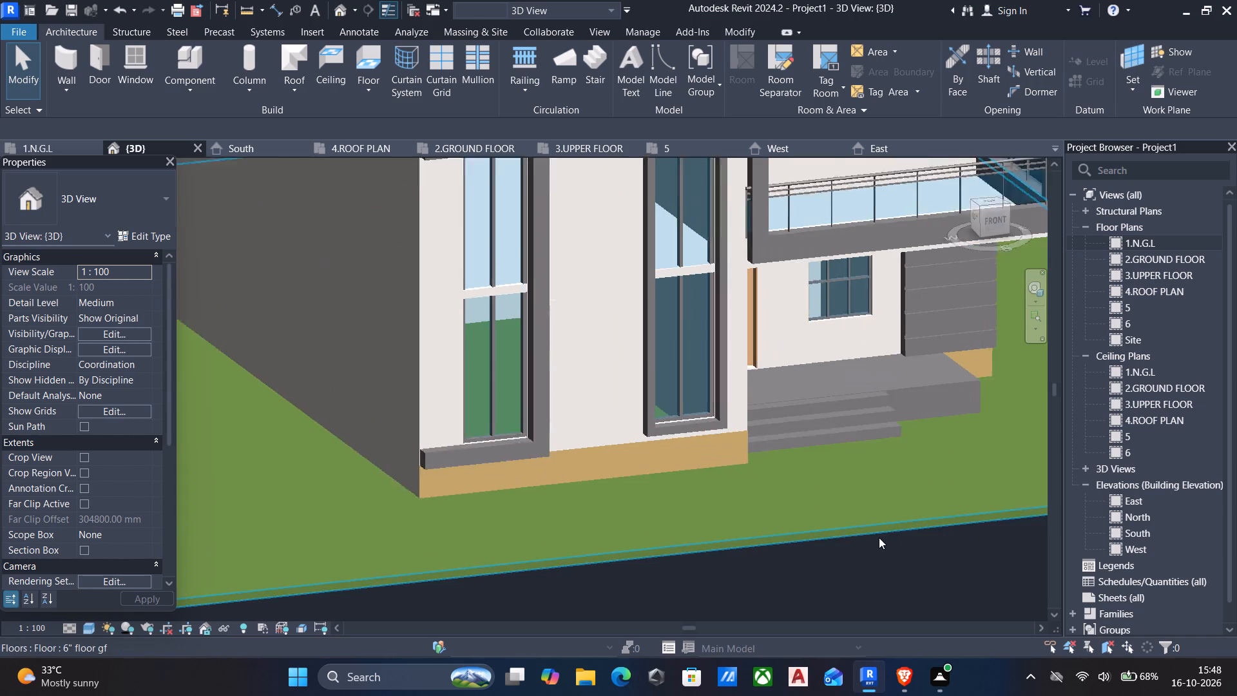
pyautogui.scroll(1, 879, 537)
pyautogui.click(864, 526)
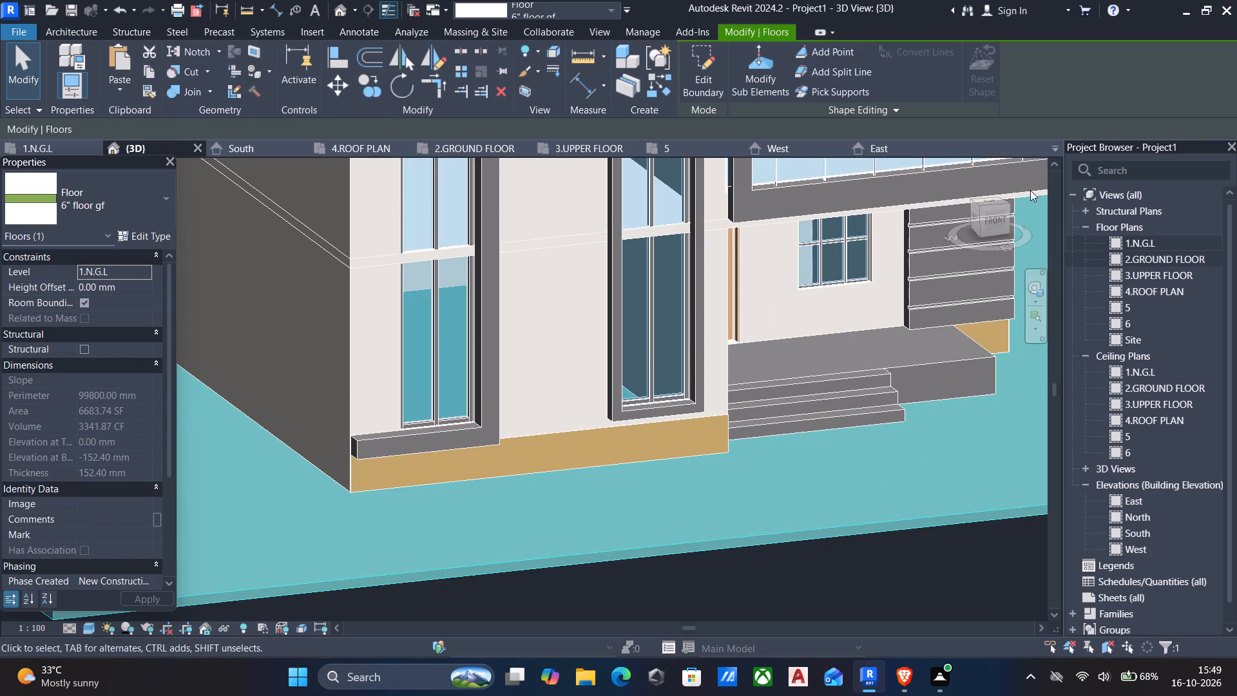
pyautogui.click(702, 68)
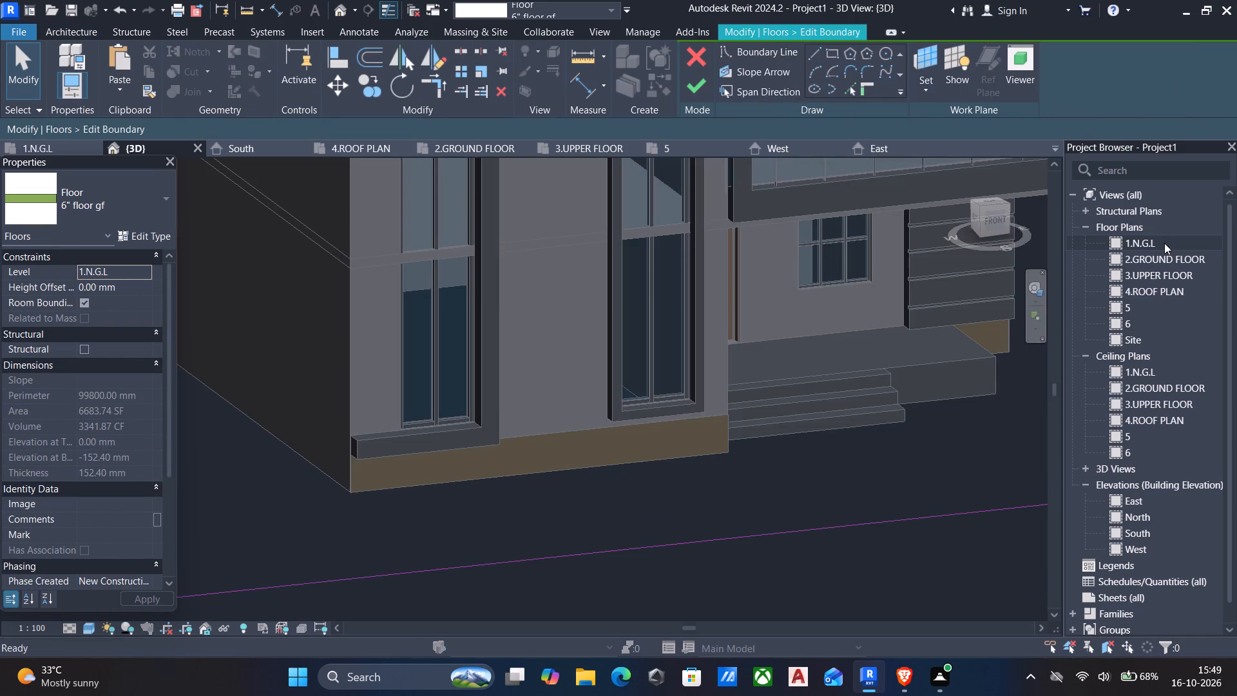
pyautogui.doubleClick(1162, 245)
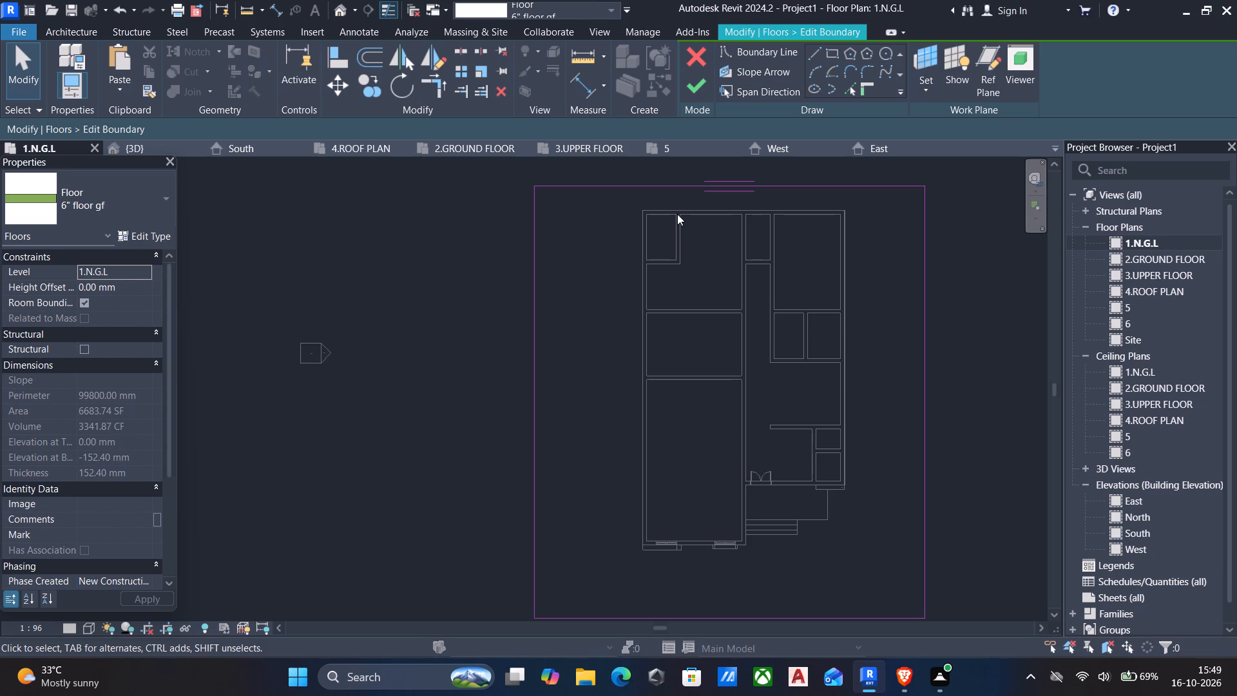
pyautogui.scroll(-3, 553, 236)
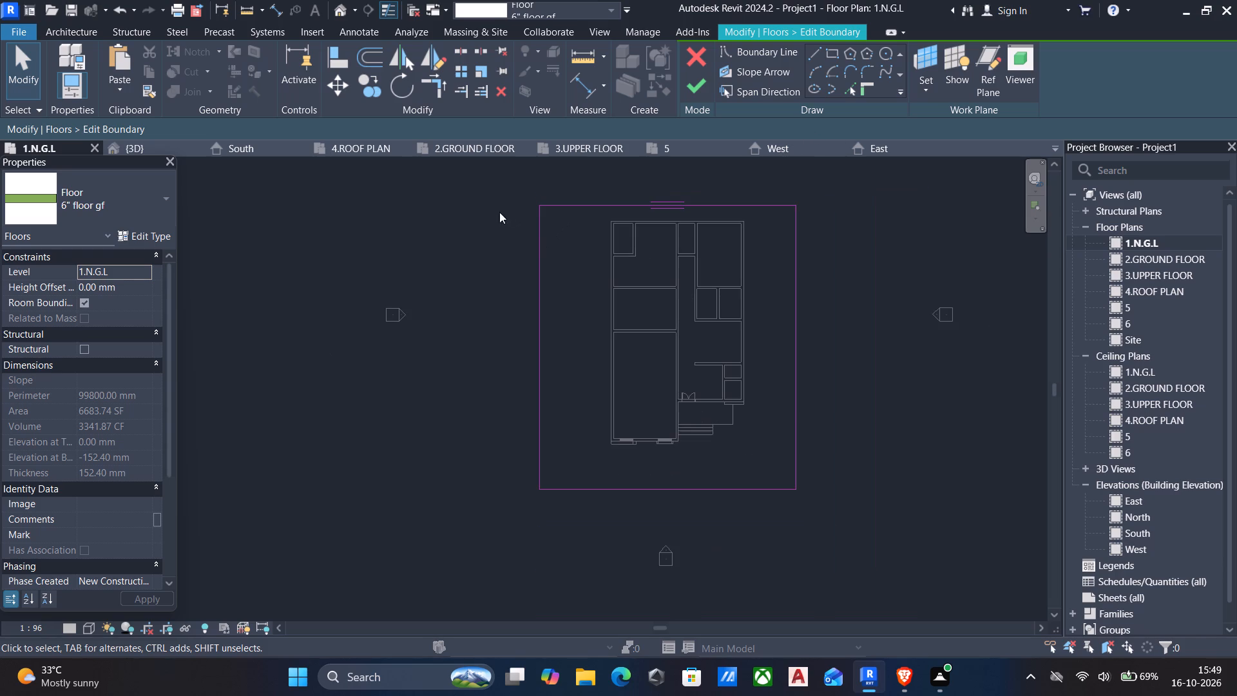
pyautogui.moveTo(483, 191); pyautogui.dragTo(805, 527)
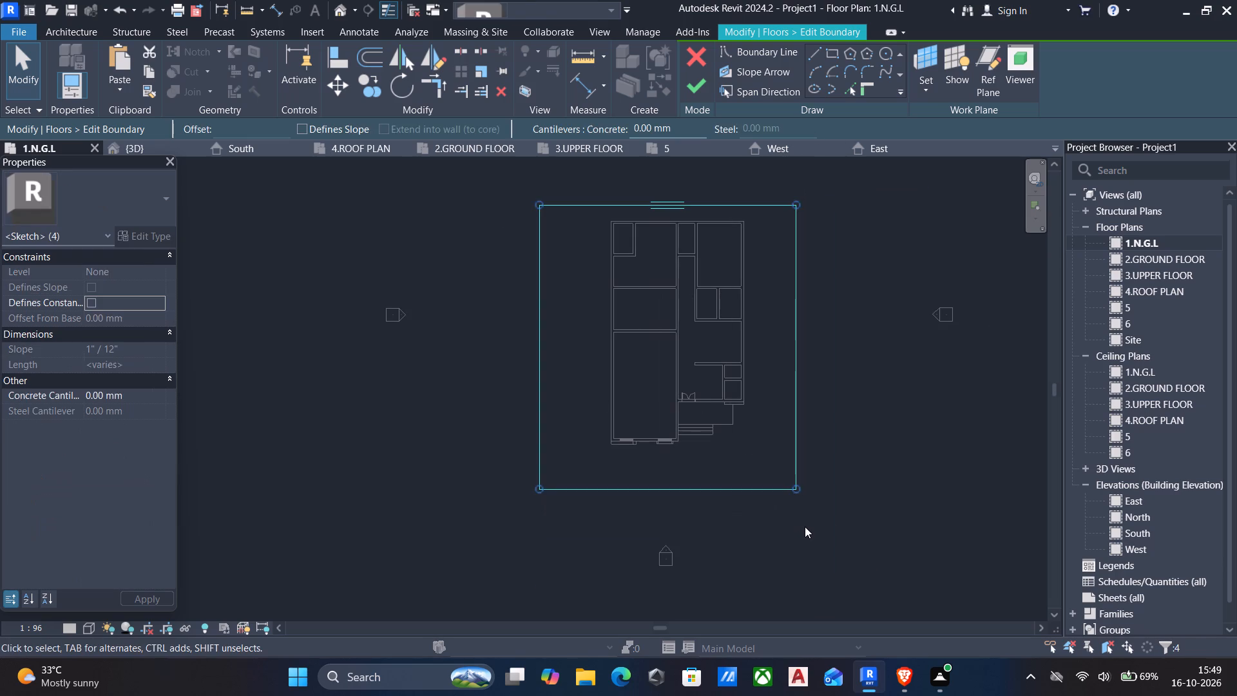
pyautogui.press('Delete')
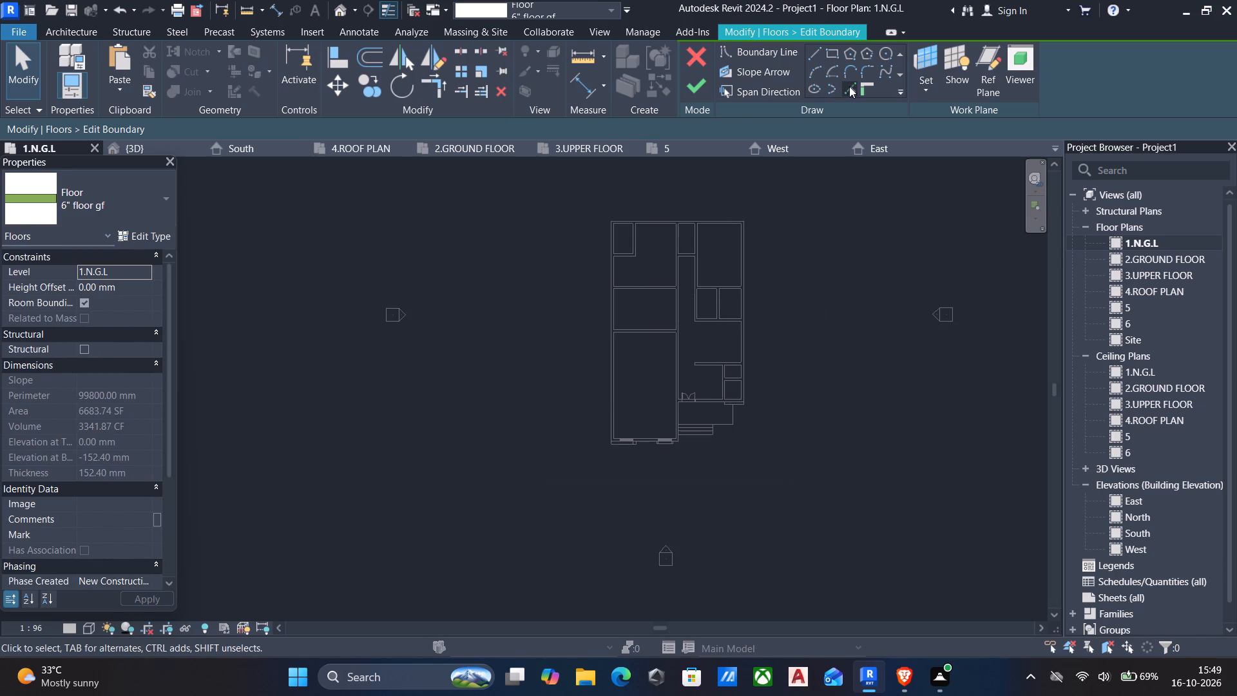
# Pick floor boundary lines along the house's rear wall, east wall, the front-east pier's outer edges and the porch's east side.
pyautogui.click(849, 86)
pyautogui.scroll(3, 717, 216)
pyautogui.click(717, 216)
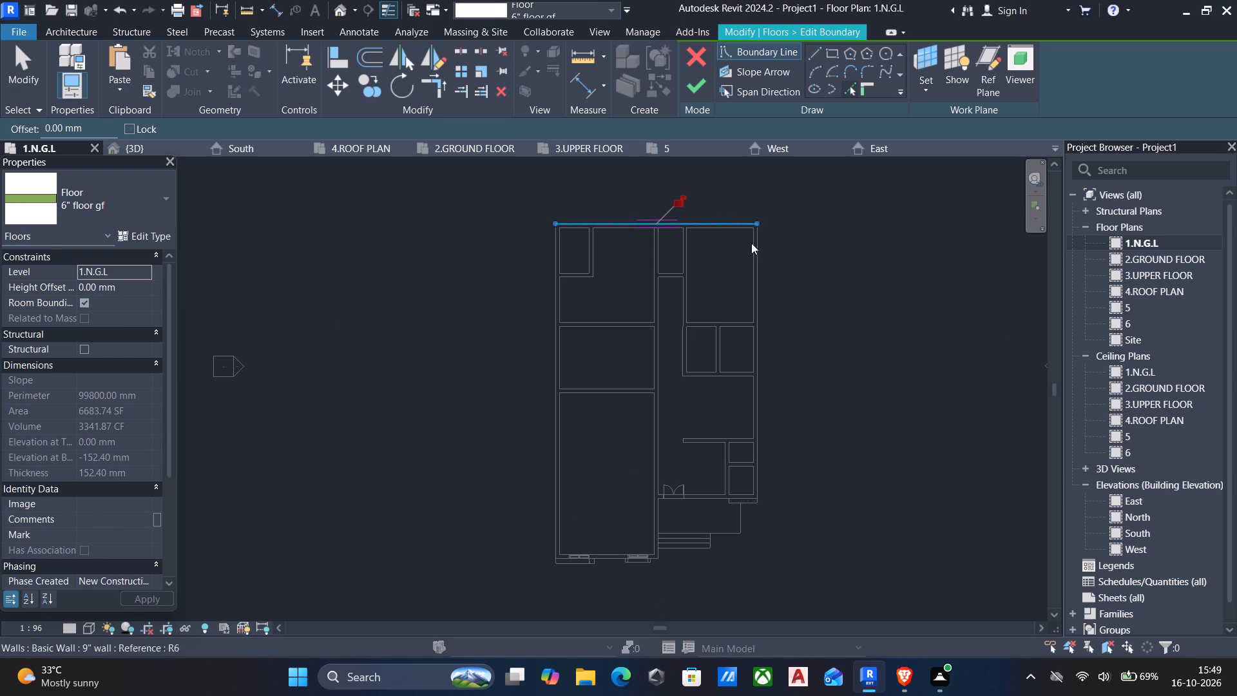
pyautogui.click(761, 302)
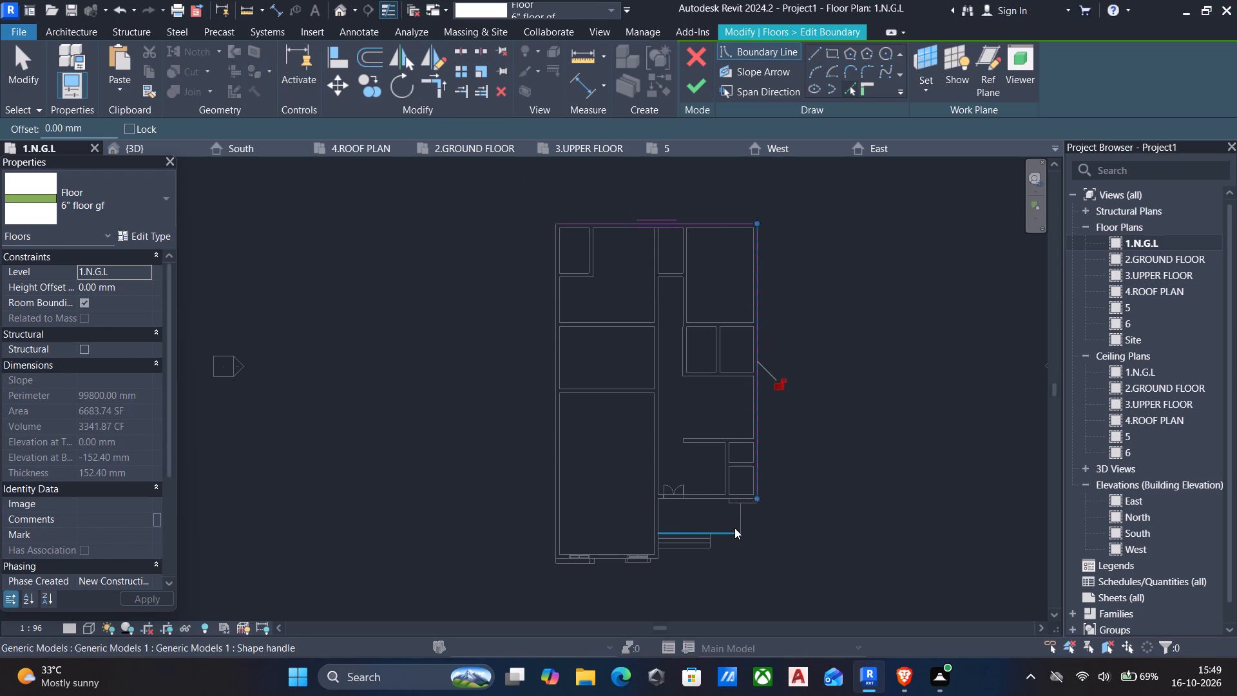
pyautogui.scroll(9, 734, 528)
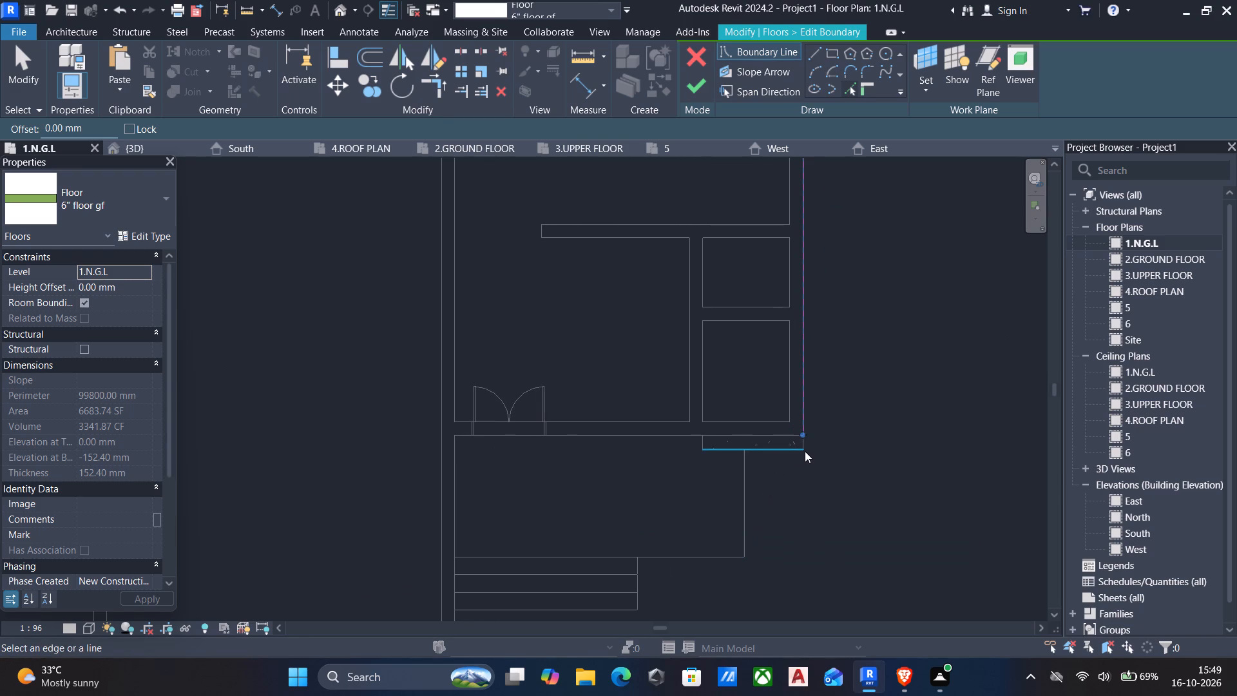
pyautogui.scroll(4, 805, 451)
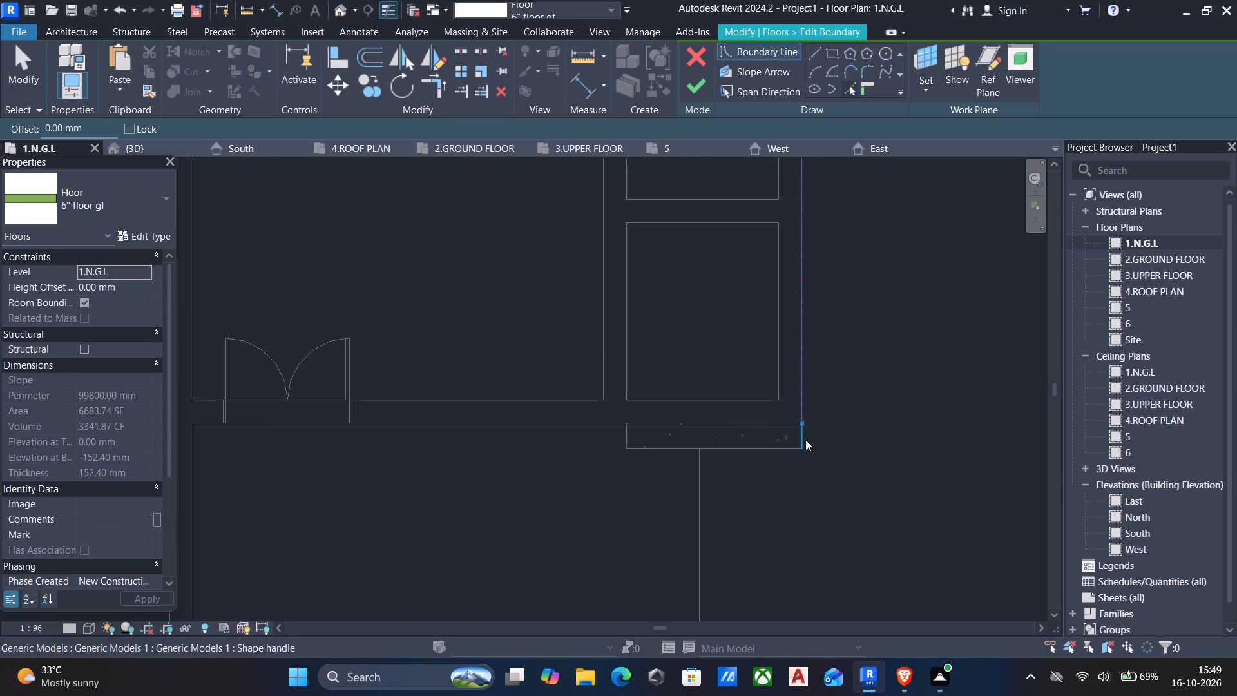
pyautogui.click(800, 436)
pyautogui.click(769, 449)
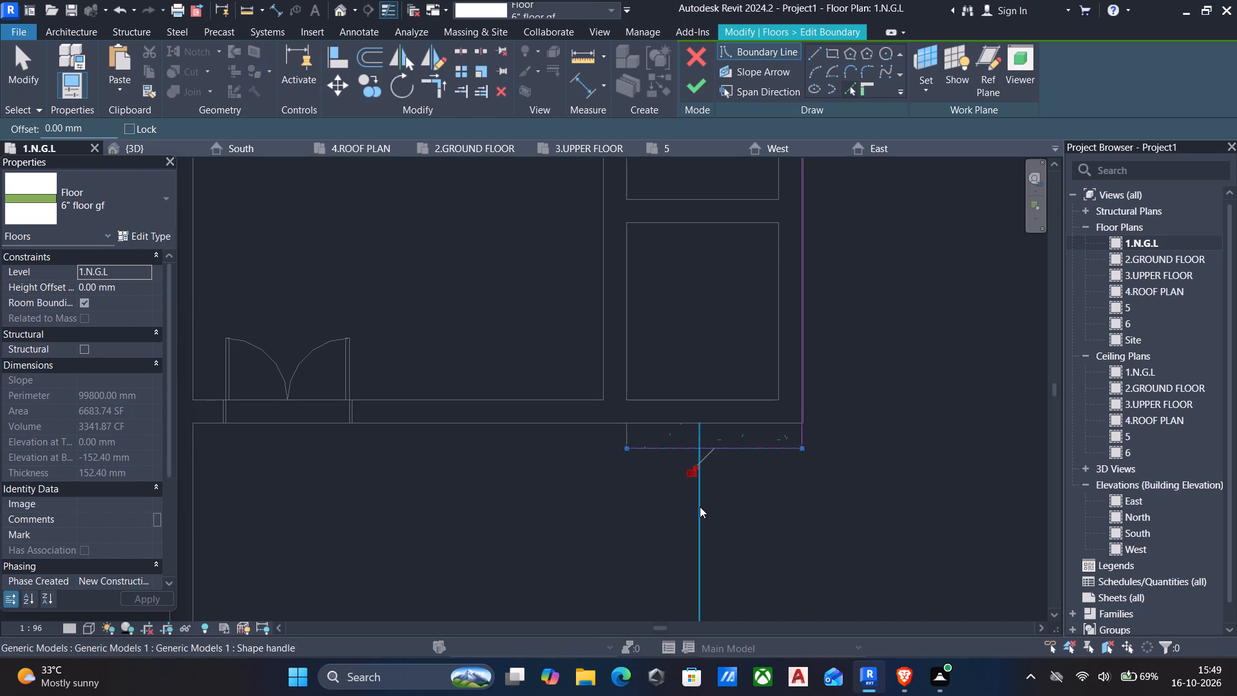
pyautogui.click(700, 507)
# Pick boundary lines along the porch front, the entrance steps' outer edges, the front wall, the return wall beside the steps and the west wall.
pyautogui.scroll(-6, 720, 517)
pyautogui.moveTo(803, 521); pyautogui.dragTo(865, 383, button='middle')
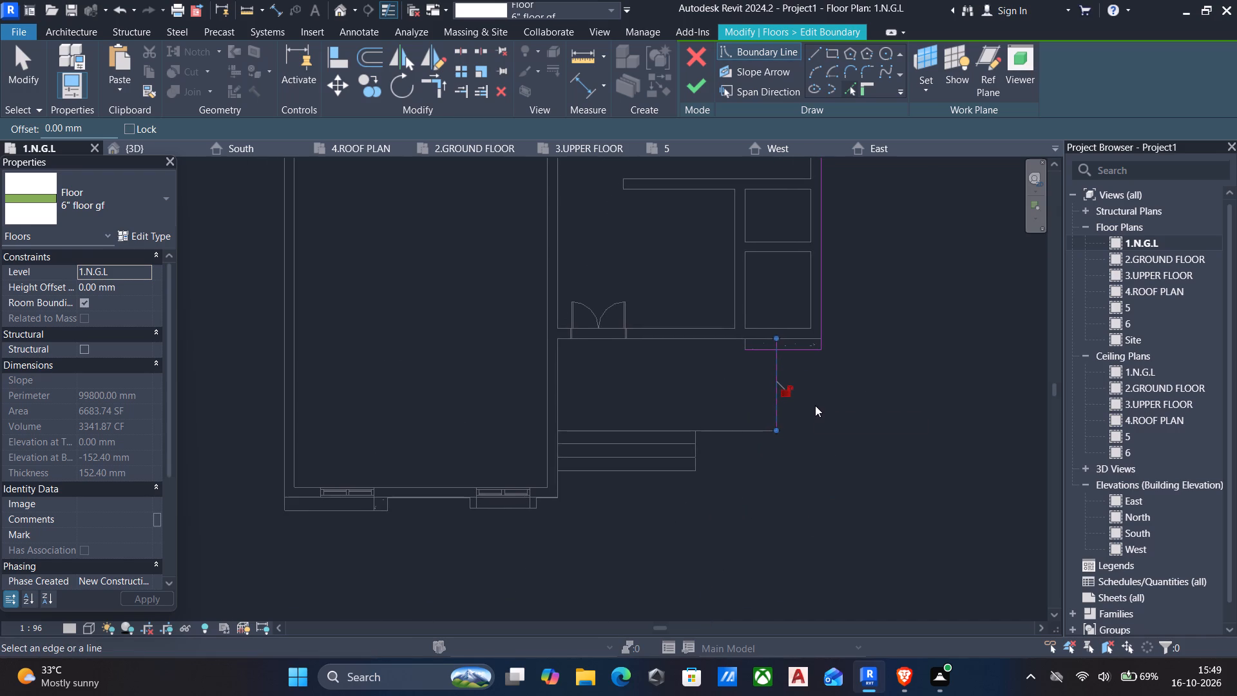
pyautogui.click(721, 436)
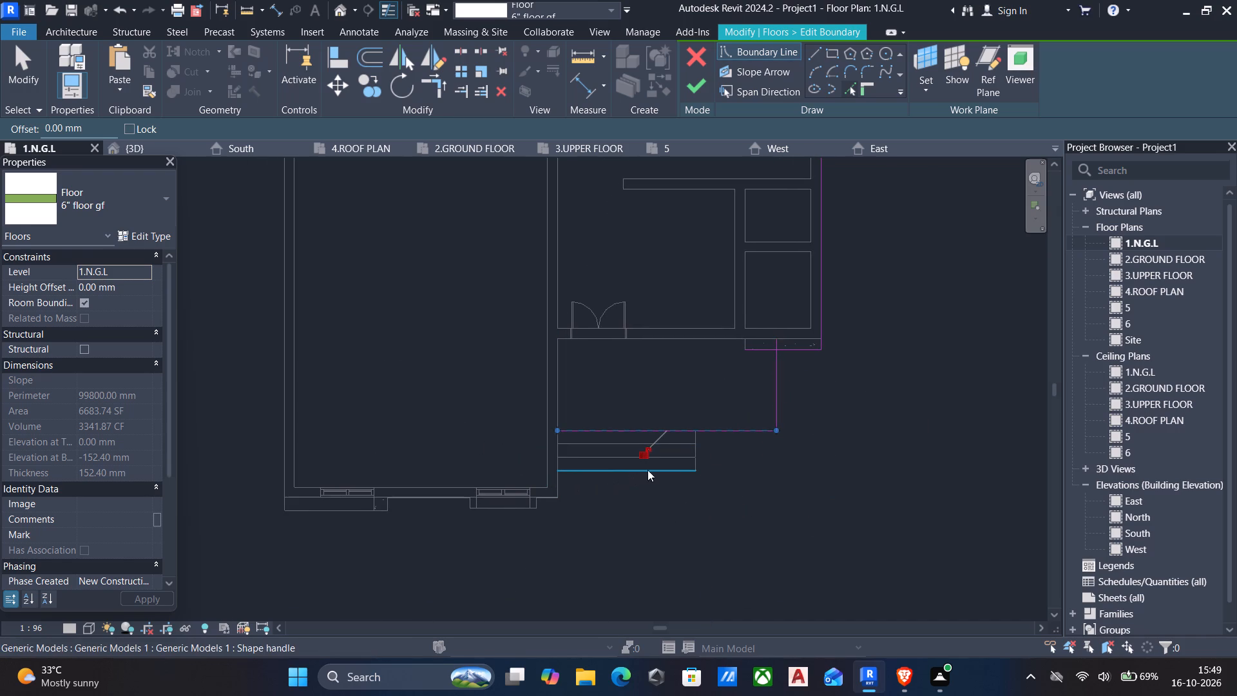
pyautogui.click(694, 452)
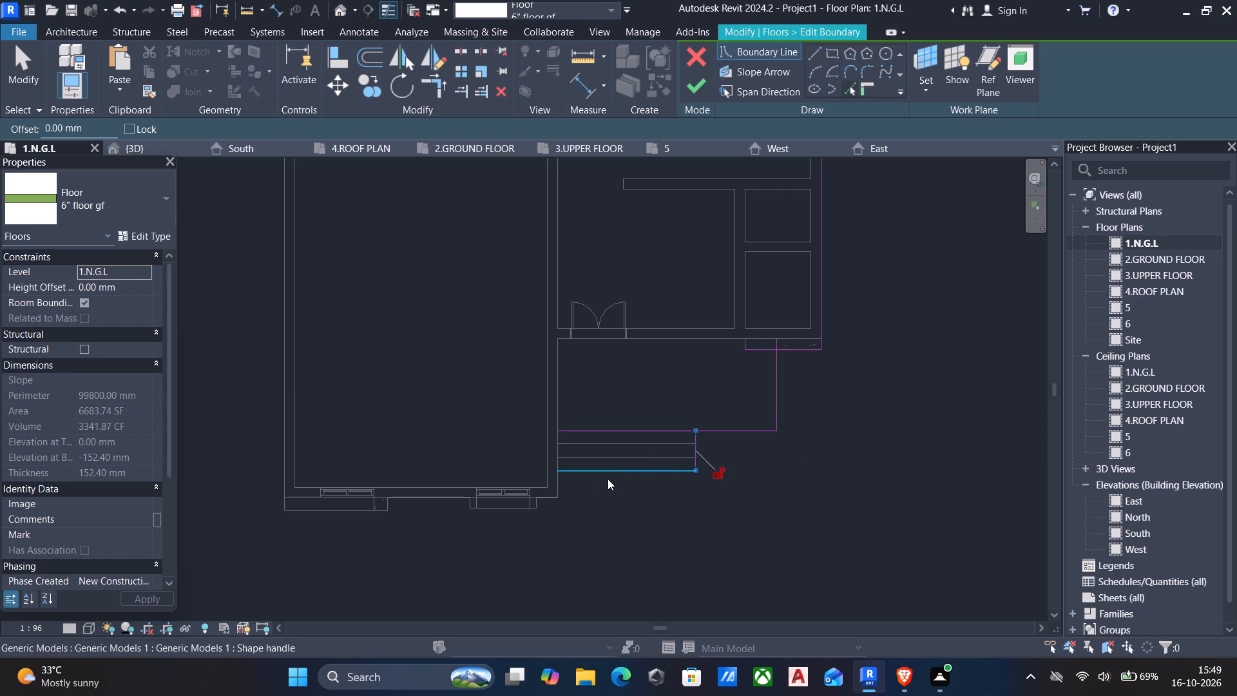
pyautogui.click(608, 474)
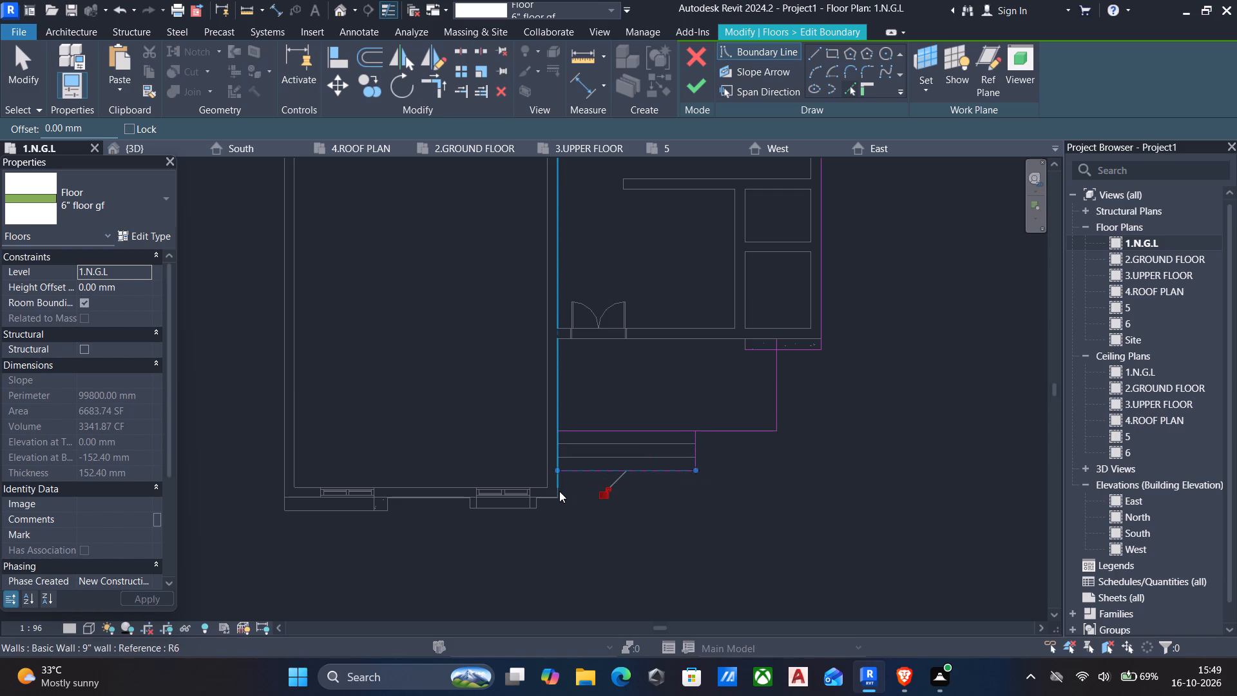
pyautogui.click(559, 494)
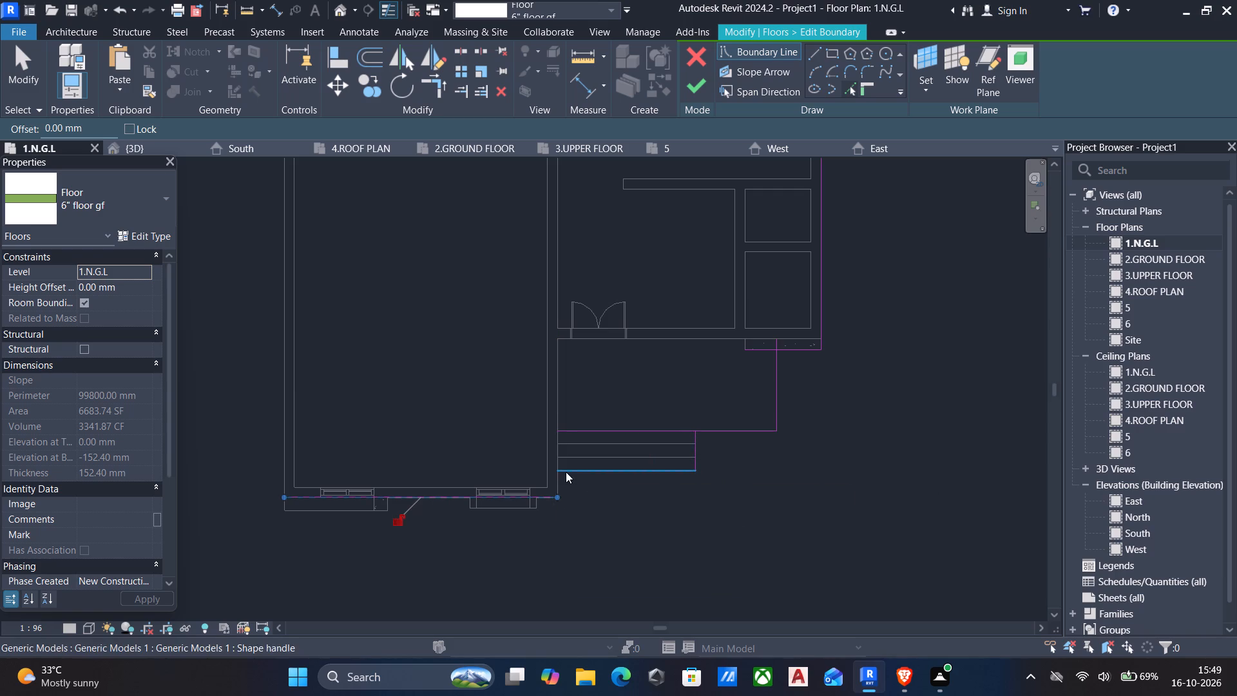
pyautogui.click(561, 474)
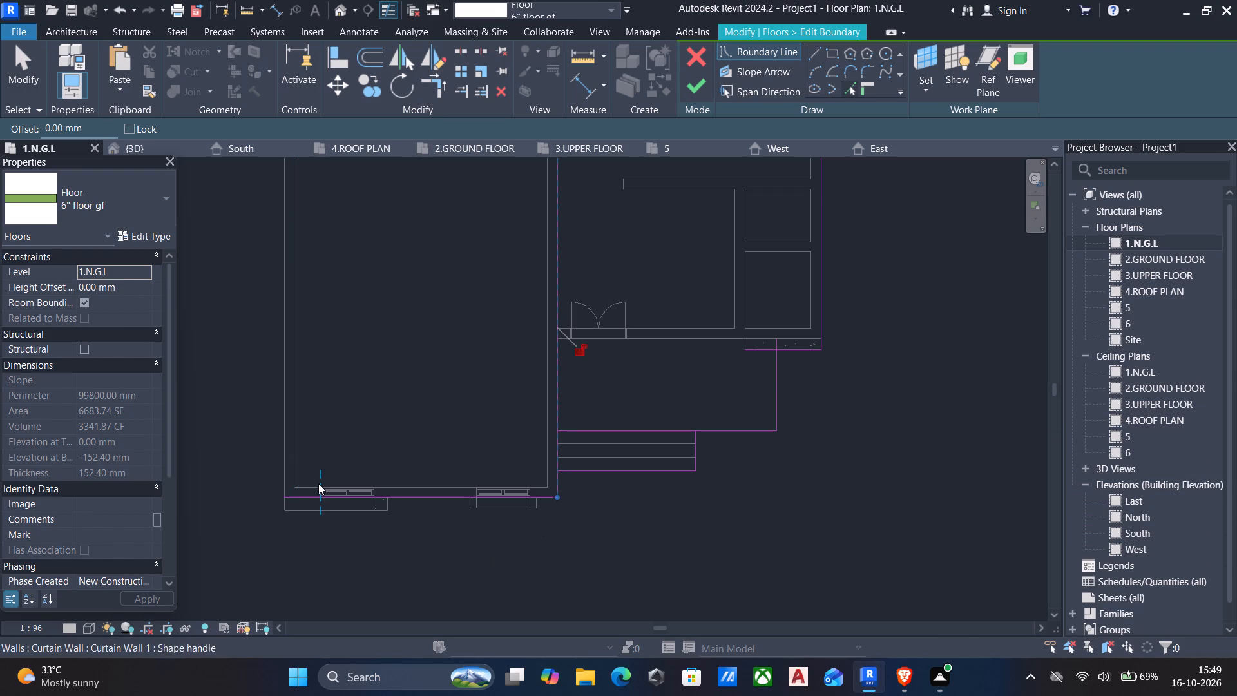
pyautogui.click(287, 470)
pyautogui.scroll(-4, 399, 466)
pyautogui.moveTo(417, 406); pyautogui.dragTo(419, 443, button='middle')
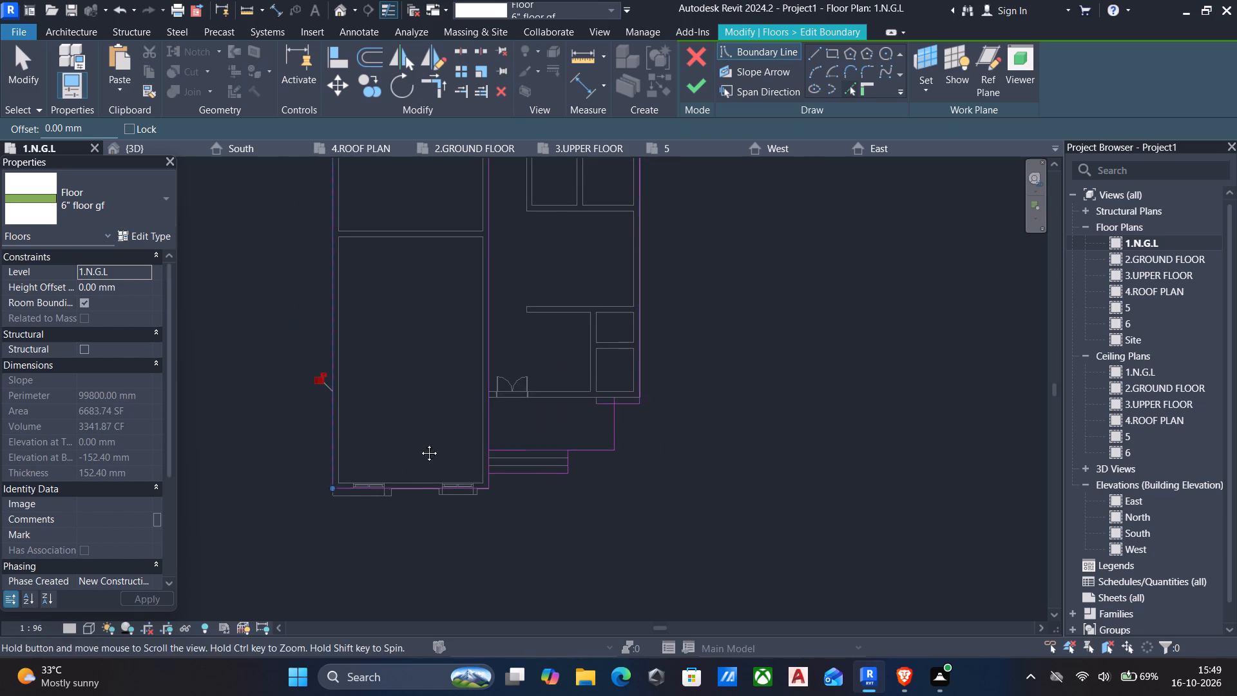
pyautogui.moveTo(419, 443); pyautogui.dragTo(424, 519, button='middle')
pyautogui.scroll(-1, 425, 537)
pyautogui.moveTo(423, 542); pyautogui.dragTo(431, 627, button='middle')
pyautogui.scroll(-1, 428, 615)
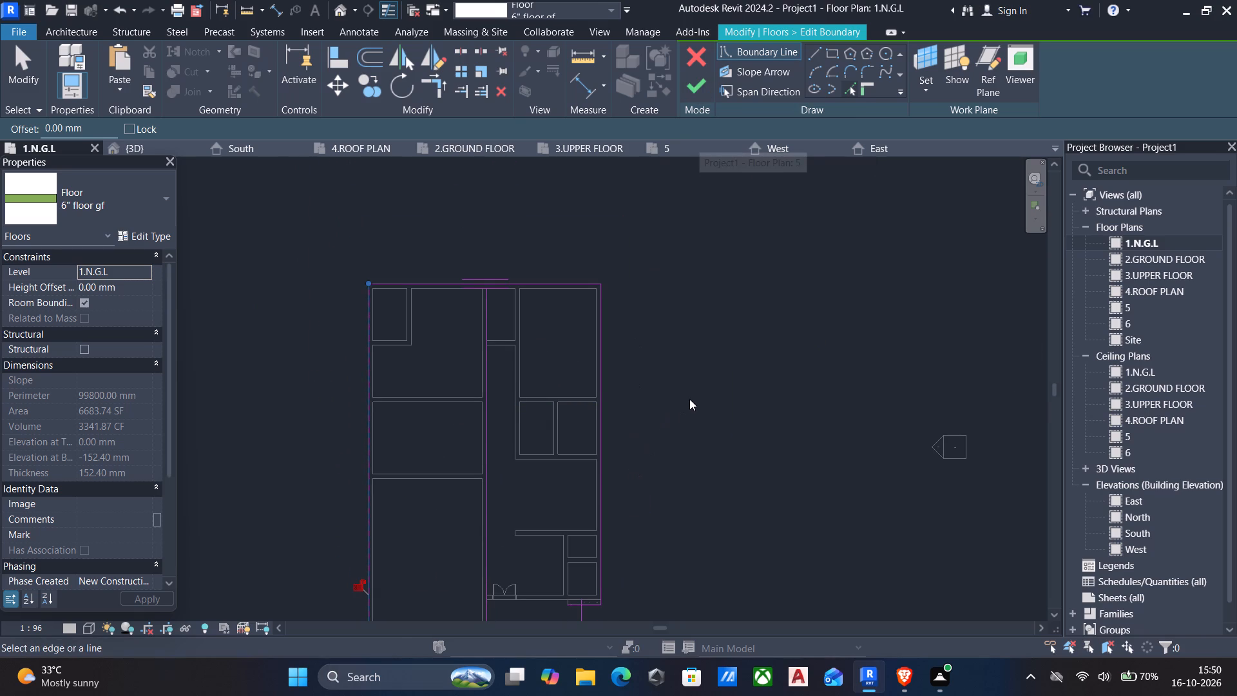
# Trim the boundary lines into corners at the front-east pier, the porch, the entrance steps and the return wall.
pyautogui.write('tr')
pyautogui.moveTo(535, 550); pyautogui.dragTo(617, 316, button='middle')
pyautogui.scroll(6, 699, 367)
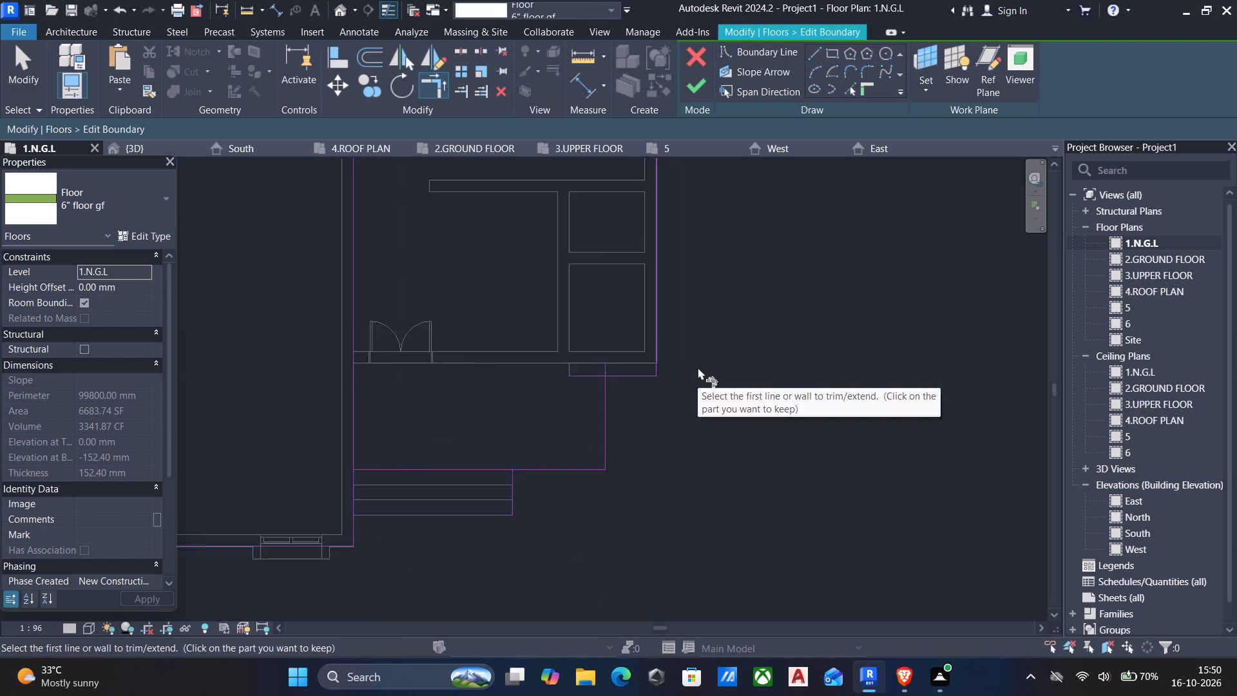
pyautogui.scroll(2, 698, 367)
pyautogui.click(631, 376)
pyautogui.click(591, 407)
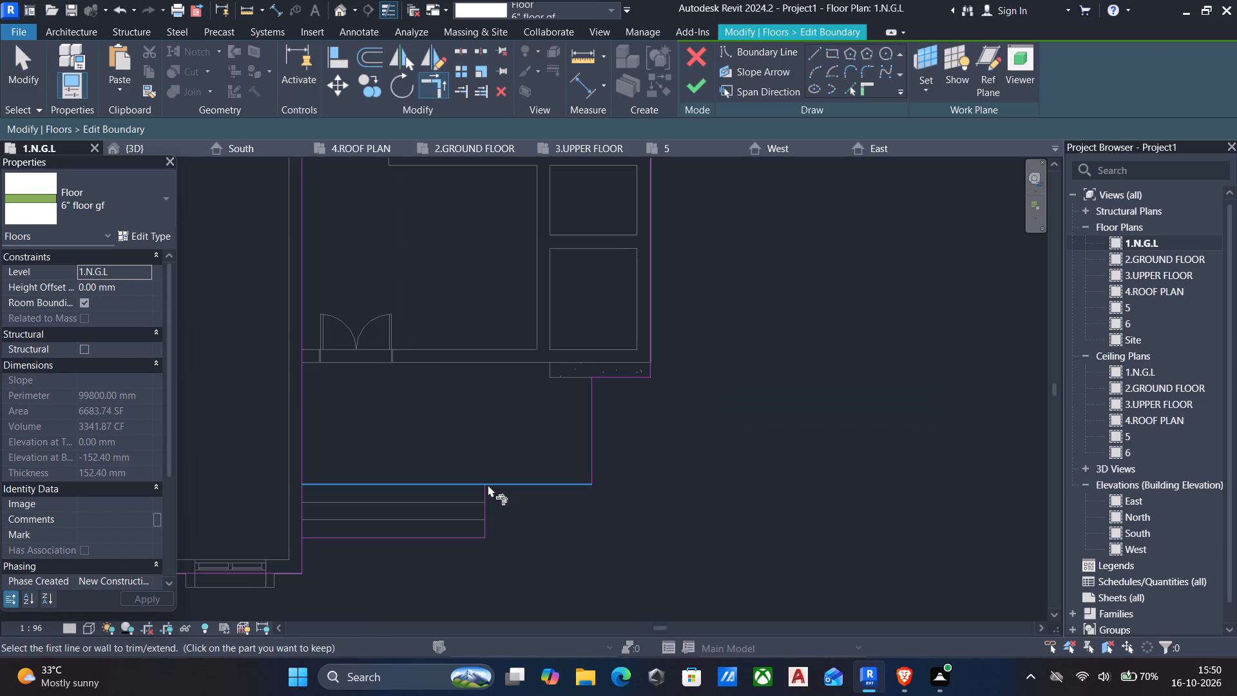
pyautogui.click(497, 485)
pyautogui.click(489, 508)
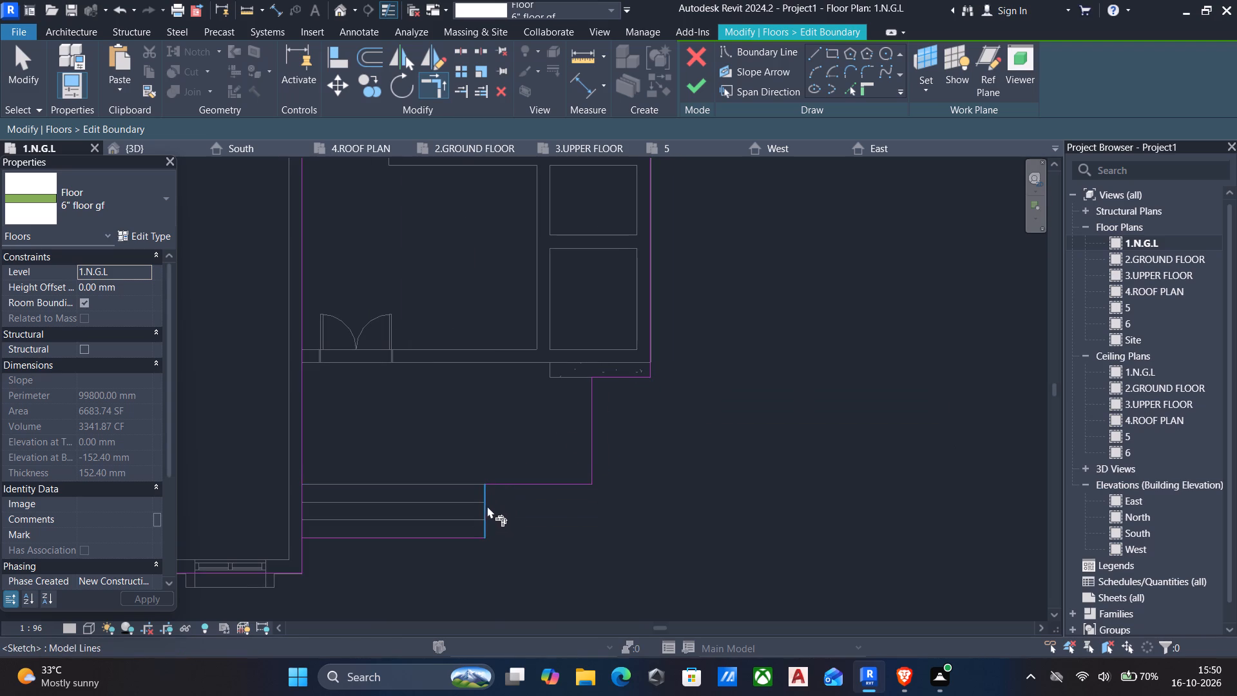
pyautogui.moveTo(375, 545); pyautogui.dragTo(401, 533, button='middle')
pyautogui.click(395, 530)
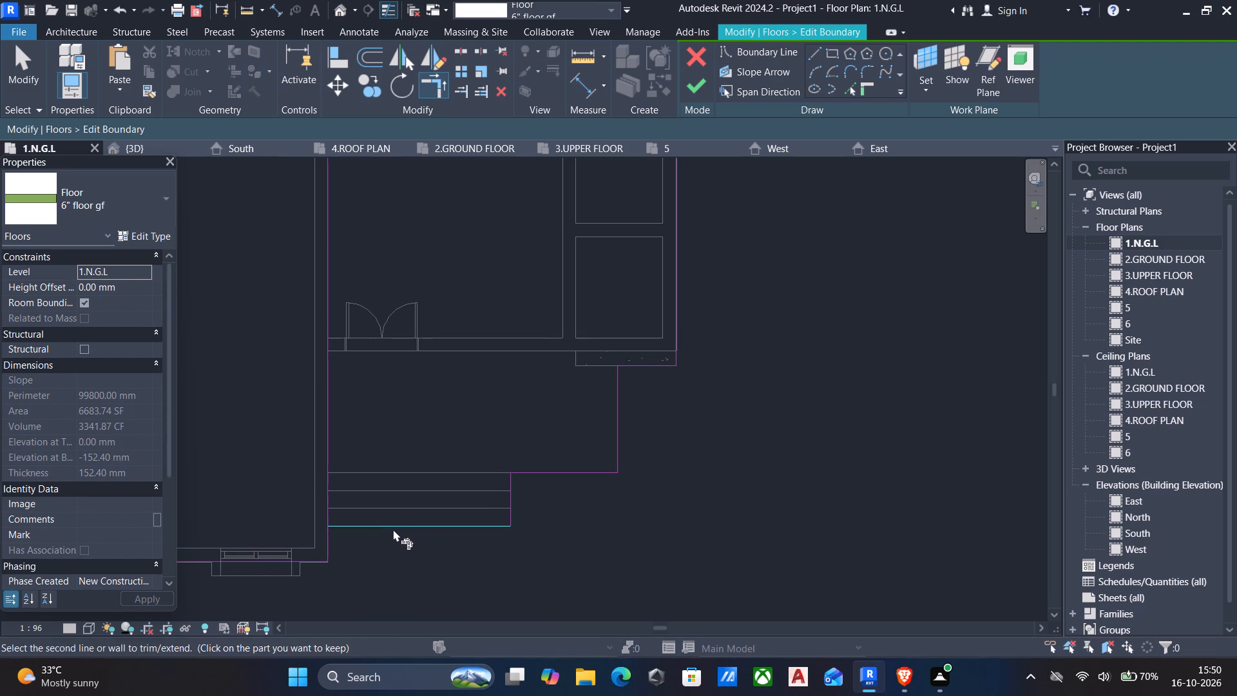
pyautogui.click(329, 539)
# Trim the boundary's front-west corner and finish the floor's boundary edit.
pyautogui.moveTo(358, 545); pyautogui.dragTo(507, 495, button='middle')
pyautogui.scroll(-2, 519, 501)
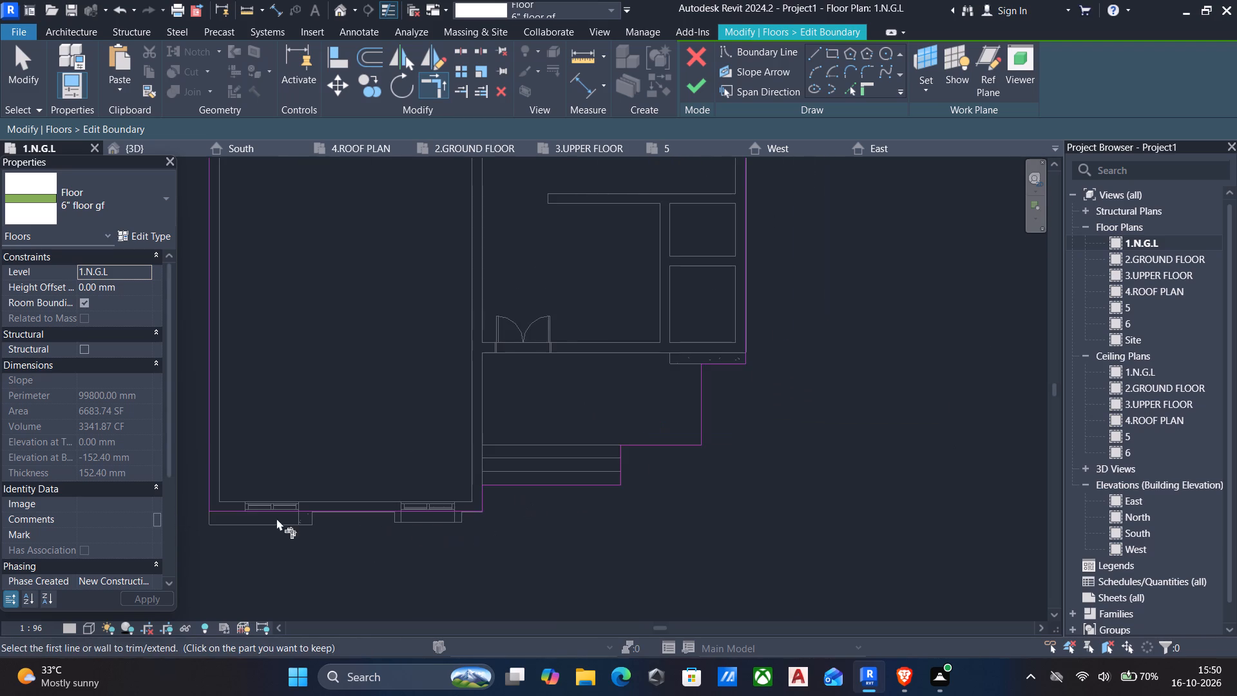
pyautogui.moveTo(276, 518); pyautogui.dragTo(541, 512, button='middle')
pyautogui.click(492, 503)
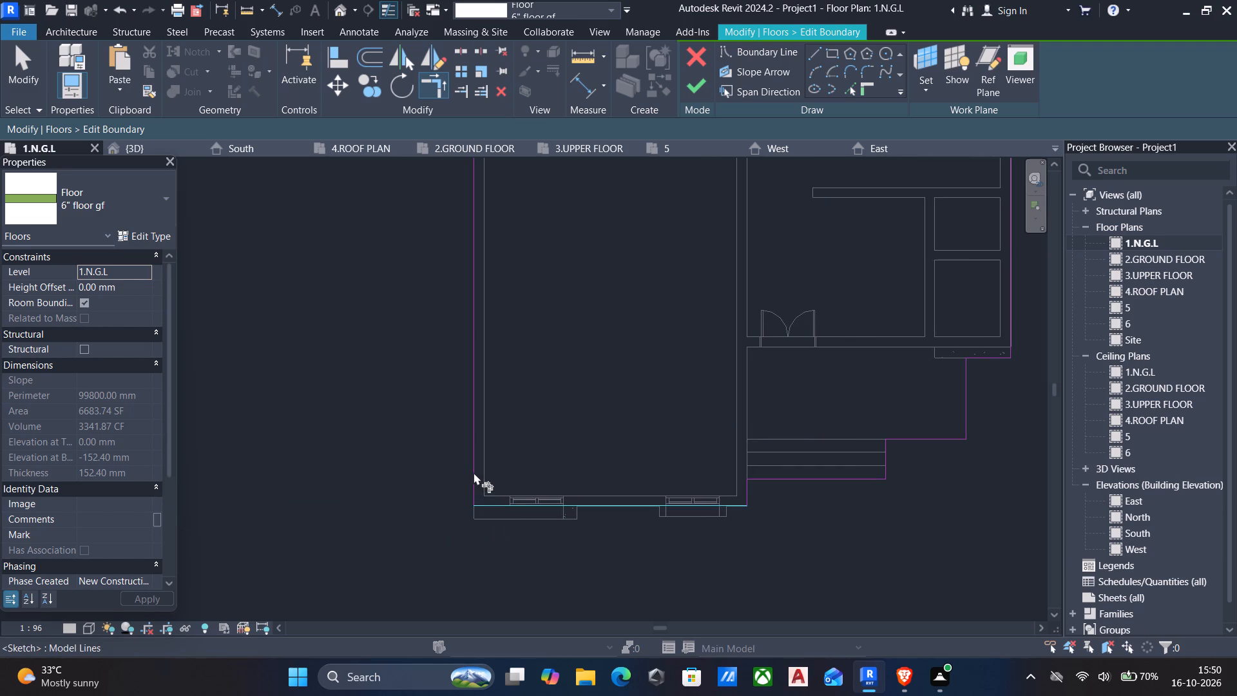
pyautogui.click(474, 472)
pyautogui.scroll(-3, 631, 498)
pyautogui.moveTo(647, 425); pyautogui.dragTo(616, 556, button='middle')
pyautogui.scroll(-2, 614, 606)
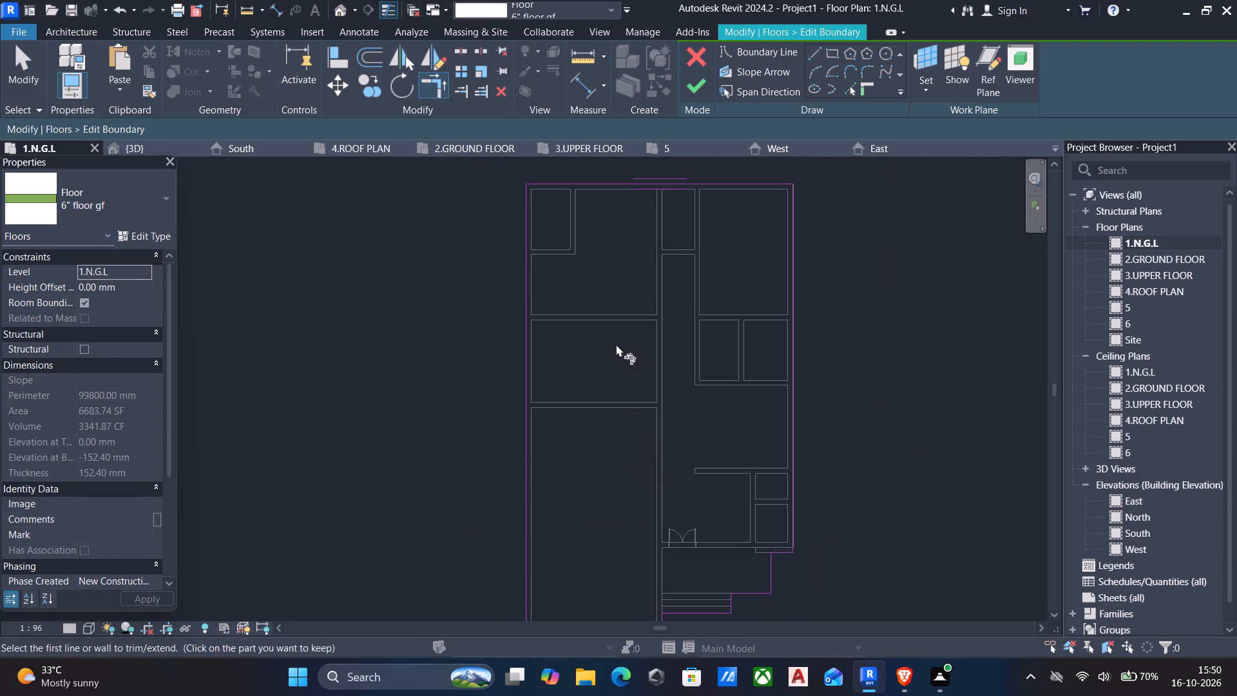
pyautogui.click(696, 88)
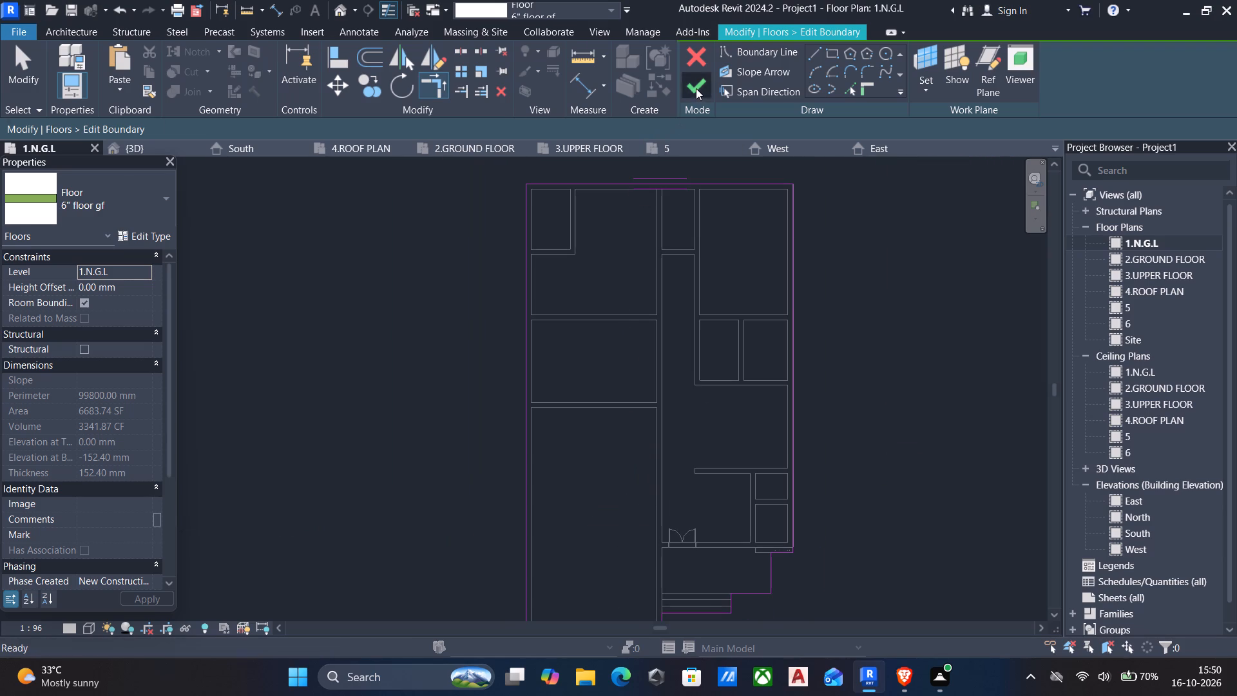
# Nudge the grass floor up in the South elevation to a 152.50 mm height offset, aligning its underside with the N.G.L line.
pyautogui.click(338, 8)
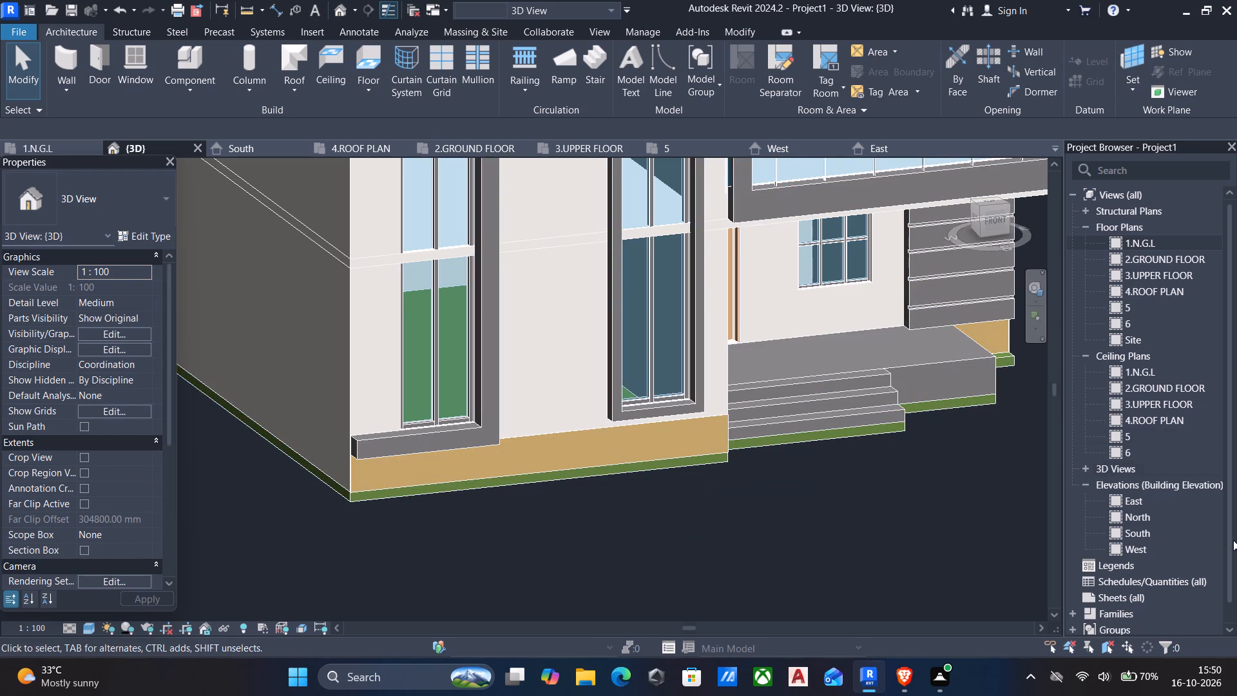
pyautogui.doubleClick(1167, 534)
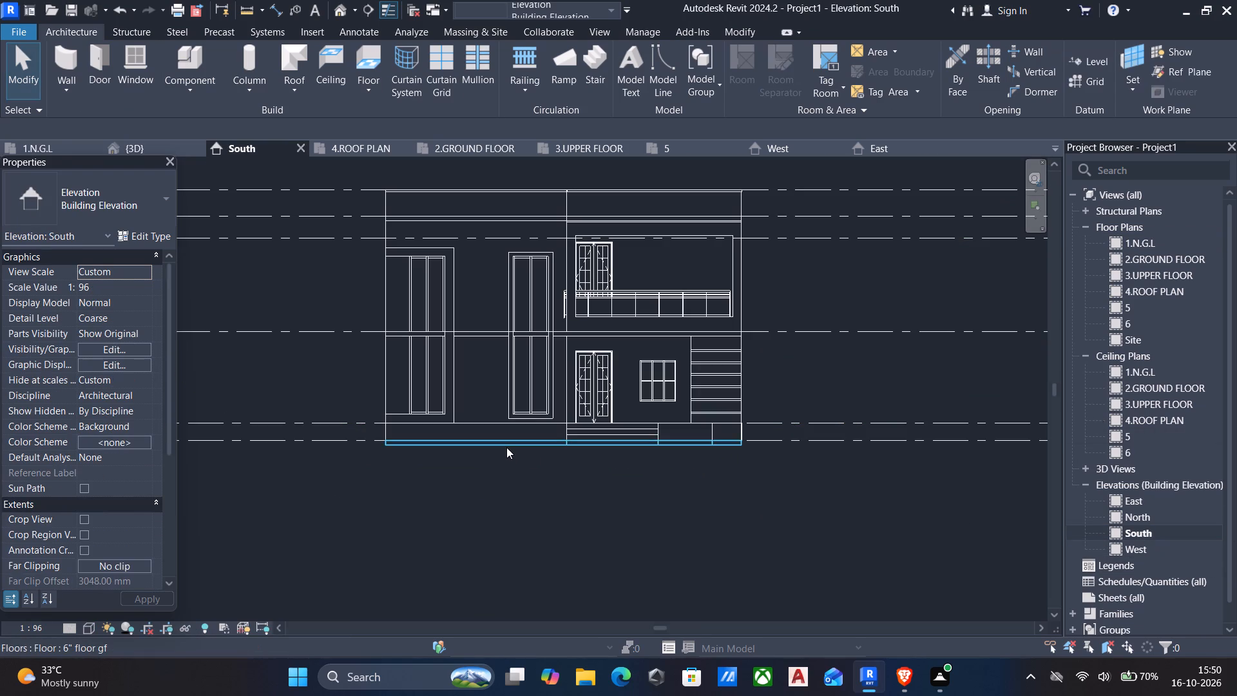
pyautogui.click(506, 447)
pyautogui.press('Up')
pyautogui.press('Up')
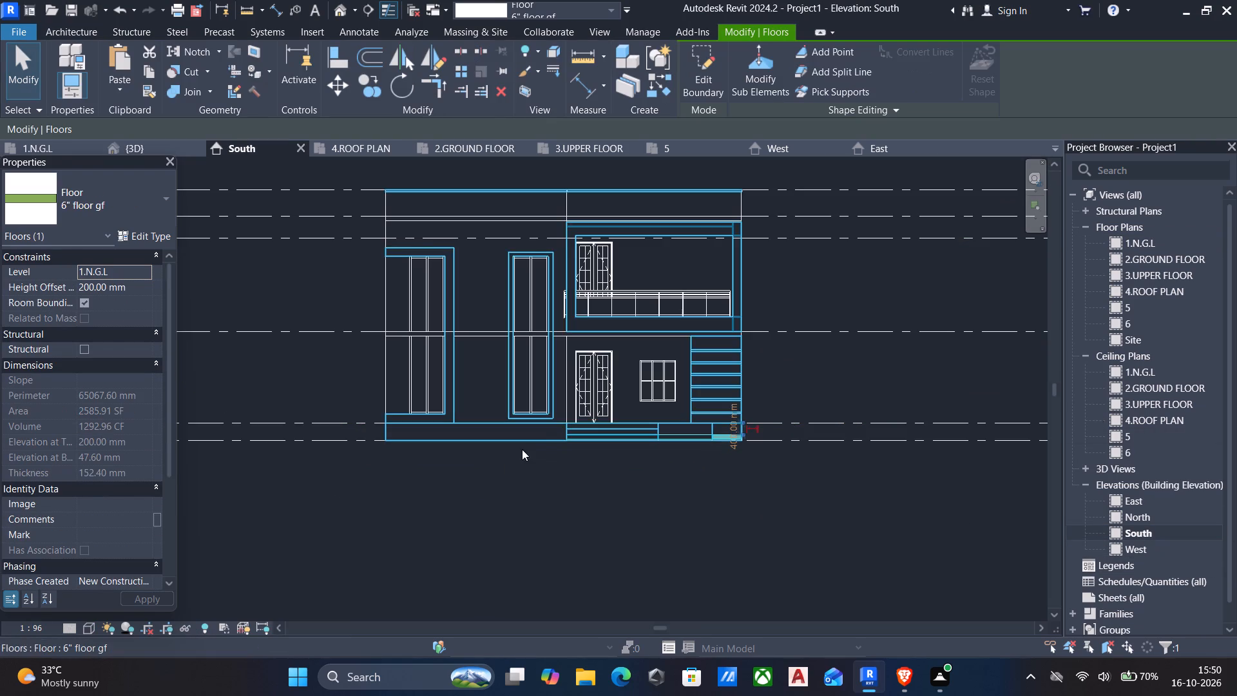
pyautogui.scroll(12, 595, 454)
pyautogui.press('Down')
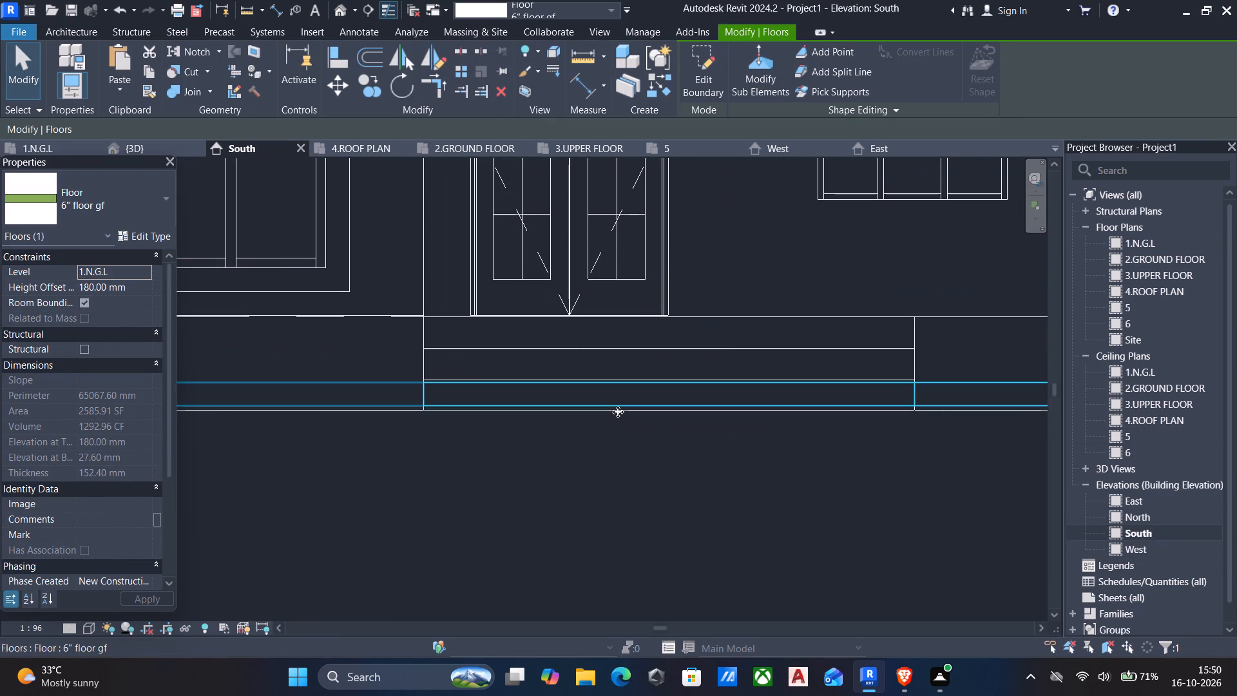
pyautogui.press('Down')
pyautogui.press('Down')
pyautogui.scroll(9, 617, 412)
pyautogui.press('Up')
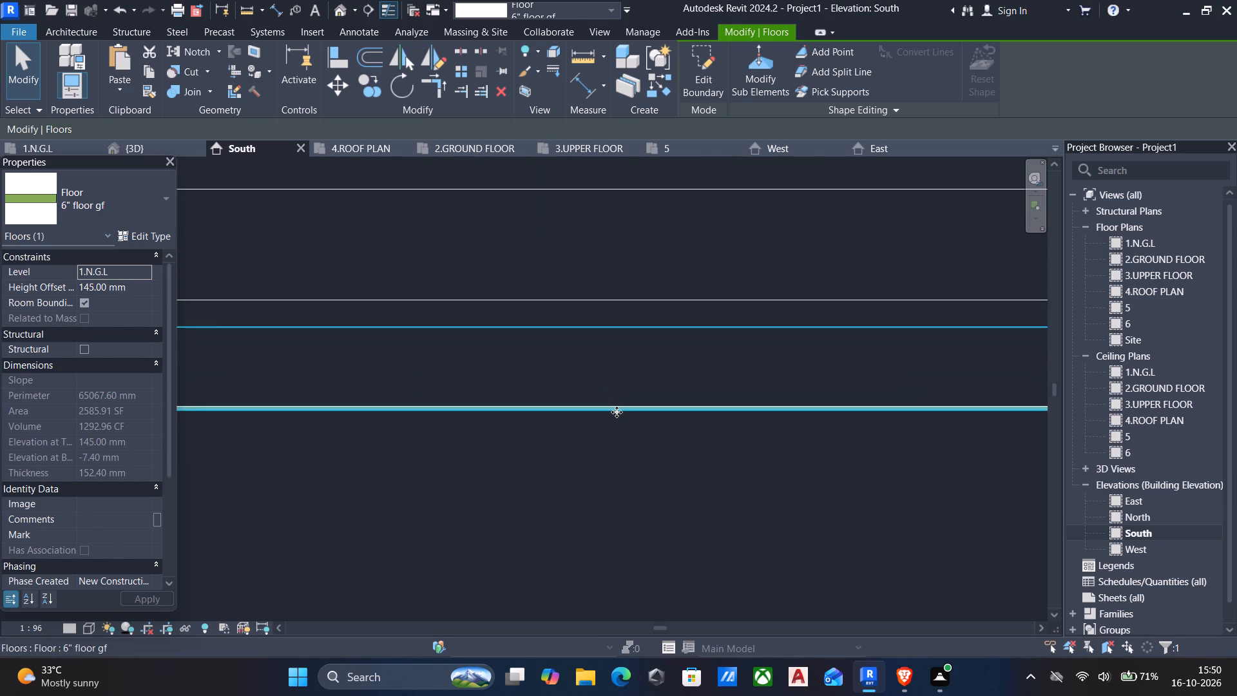
pyautogui.press('Up')
pyautogui.press('Up')
pyautogui.scroll(4, 617, 412)
pyautogui.press('Down')
pyautogui.press('Up')
pyautogui.scroll(1, 617, 412)
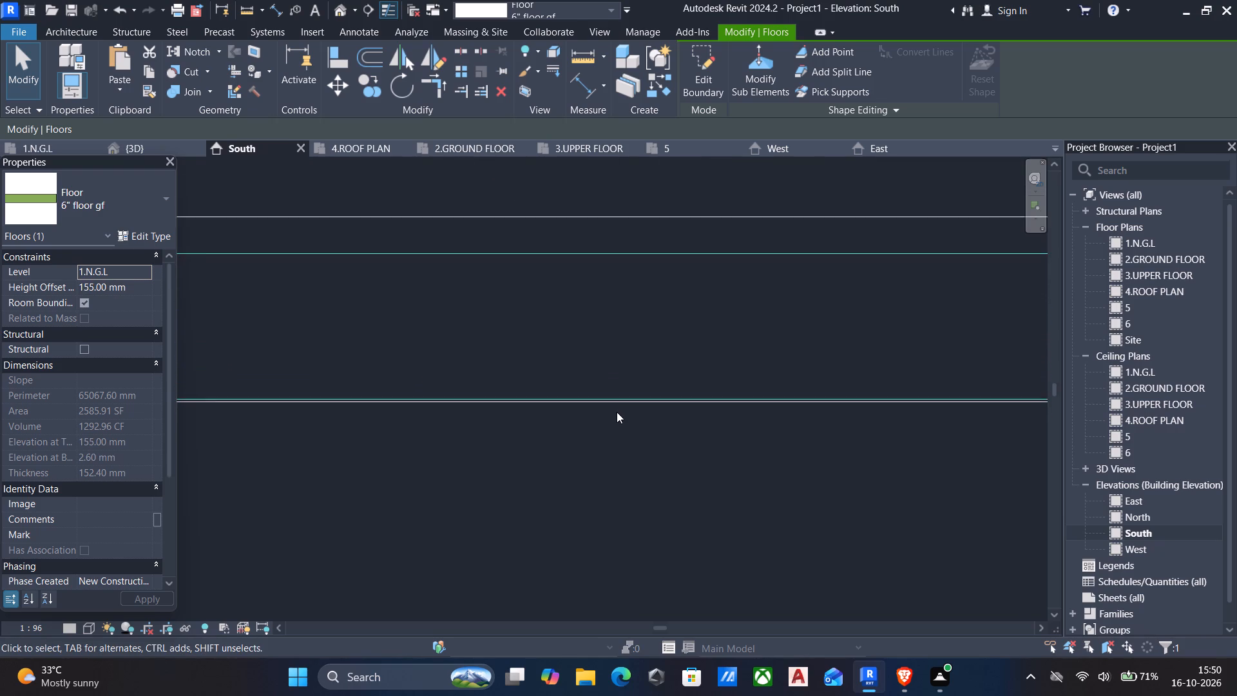
pyautogui.scroll(7, 617, 412)
pyautogui.press('Down')
pyautogui.press('Down')
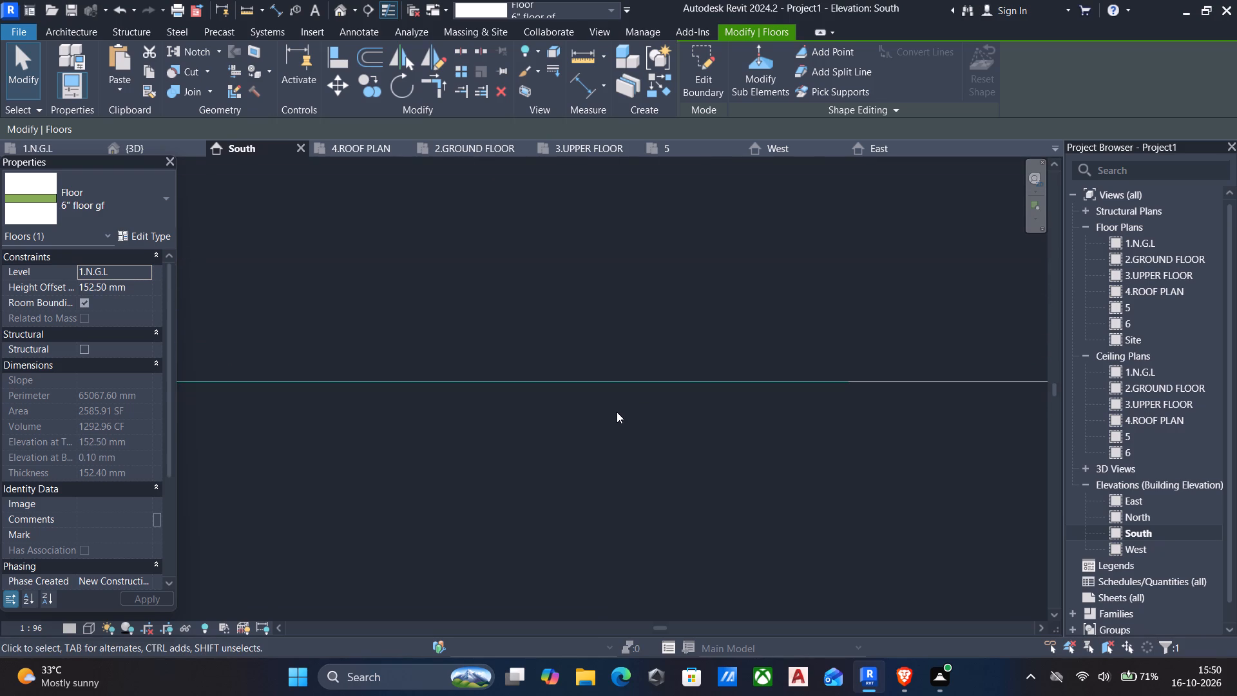
pyautogui.scroll(-20, 617, 412)
pyautogui.scroll(-11, 617, 412)
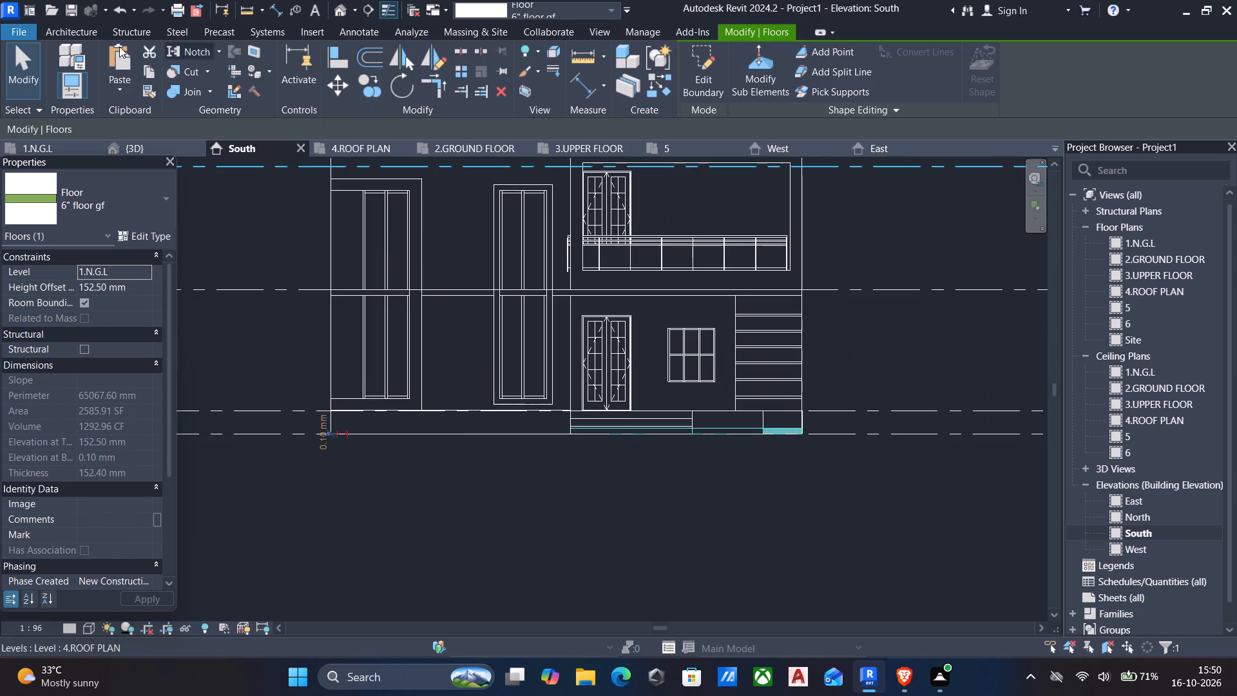
pyautogui.scroll(-1, 6, 0)
# Examine in 3D how the raised floor meets the plinth, entrance steps, porch and front-east pier.
pyautogui.click(342, 8)
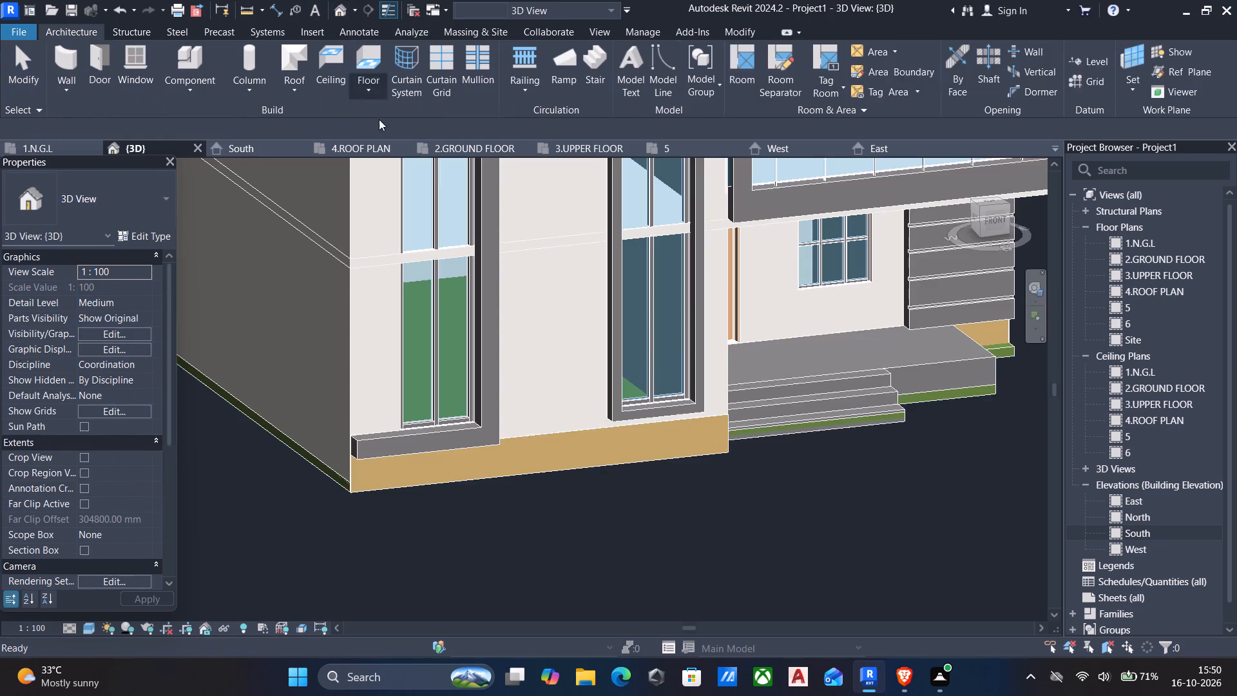
pyautogui.keyDown('shift'); pyautogui.moveTo(684, 411); pyautogui.dragTo(483, 400, button='middle'); pyautogui.keyUp('shift')
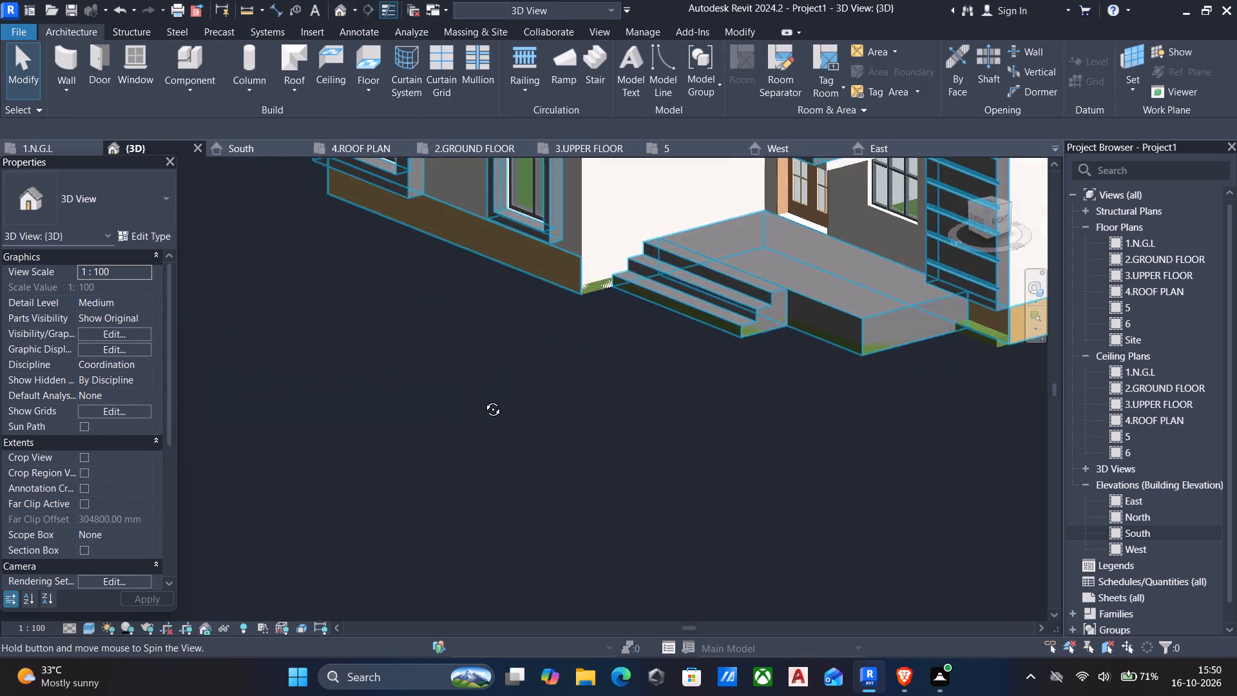
pyautogui.keyDown('shift'); pyautogui.moveTo(483, 400); pyautogui.dragTo(597, 321, button='middle'); pyautogui.keyUp('shift')
pyautogui.scroll(4, 697, 390)
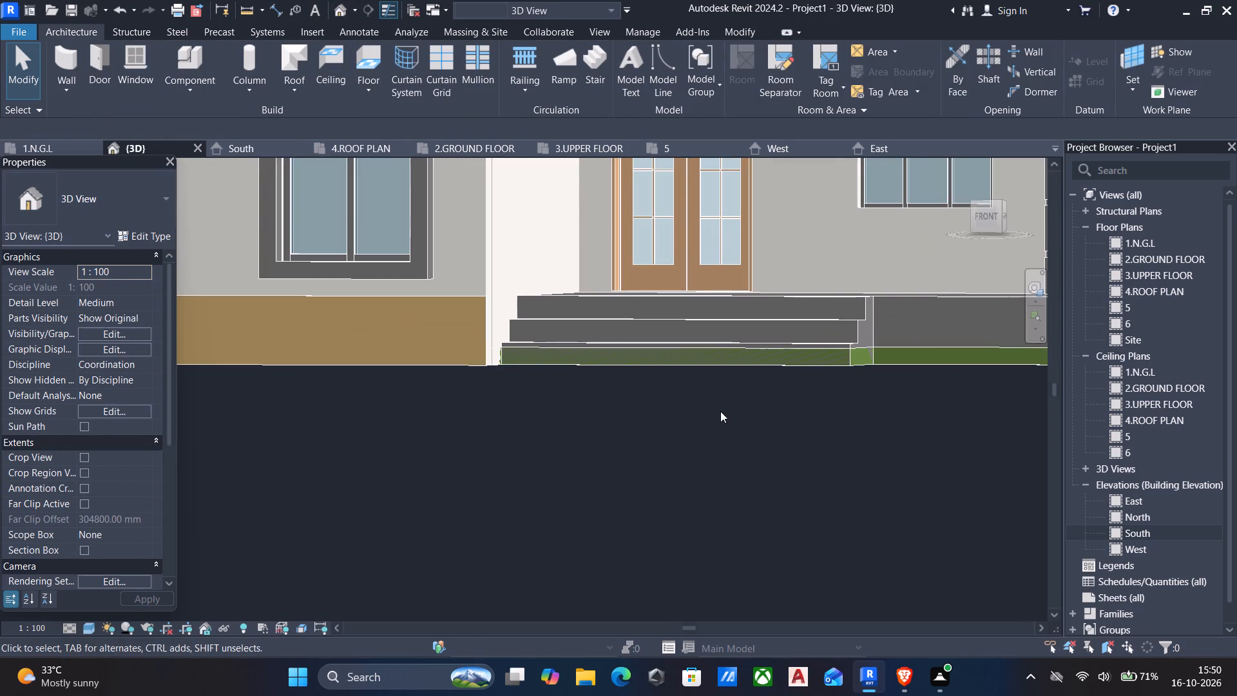
pyautogui.press('Escape')
pyautogui.scroll(-3, 734, 435)
pyautogui.keyDown('shift'); pyautogui.moveTo(745, 444); pyautogui.dragTo(615, 526, button='middle'); pyautogui.keyUp('shift')
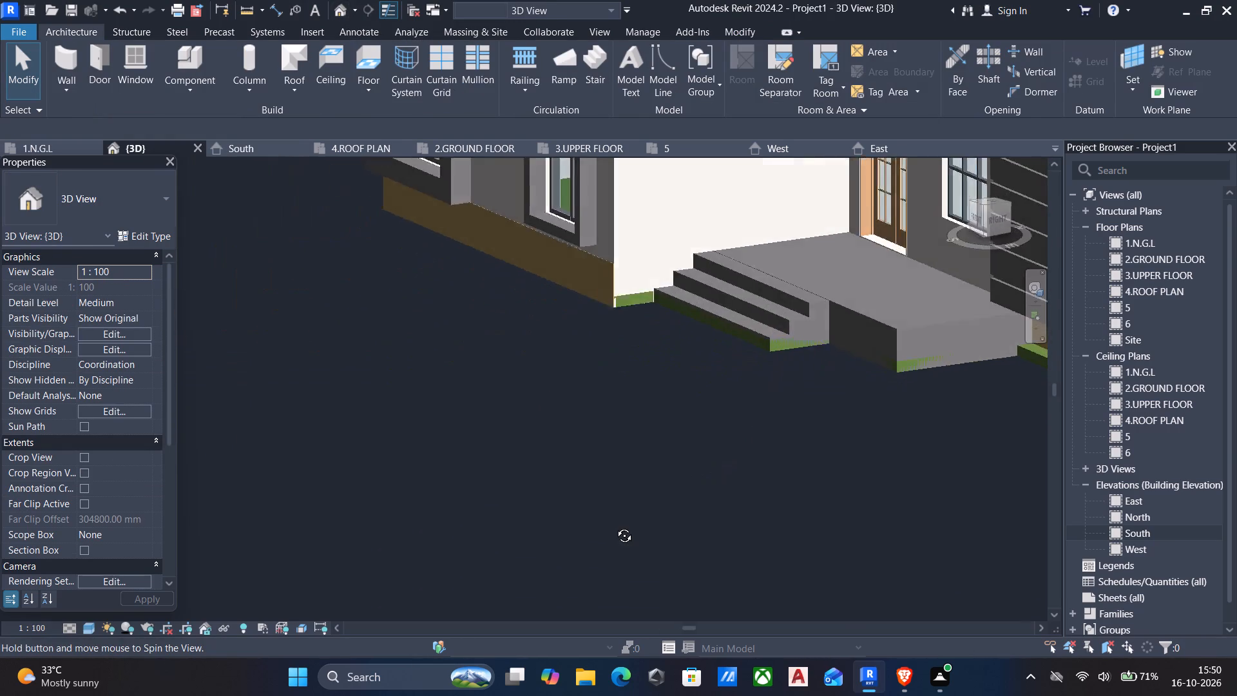
pyautogui.keyDown('shift'); pyautogui.moveTo(615, 526); pyautogui.dragTo(636, 521, button='middle'); pyautogui.keyUp('shift')
pyautogui.scroll(-6, 635, 522)
pyautogui.middleClick(606, 532)
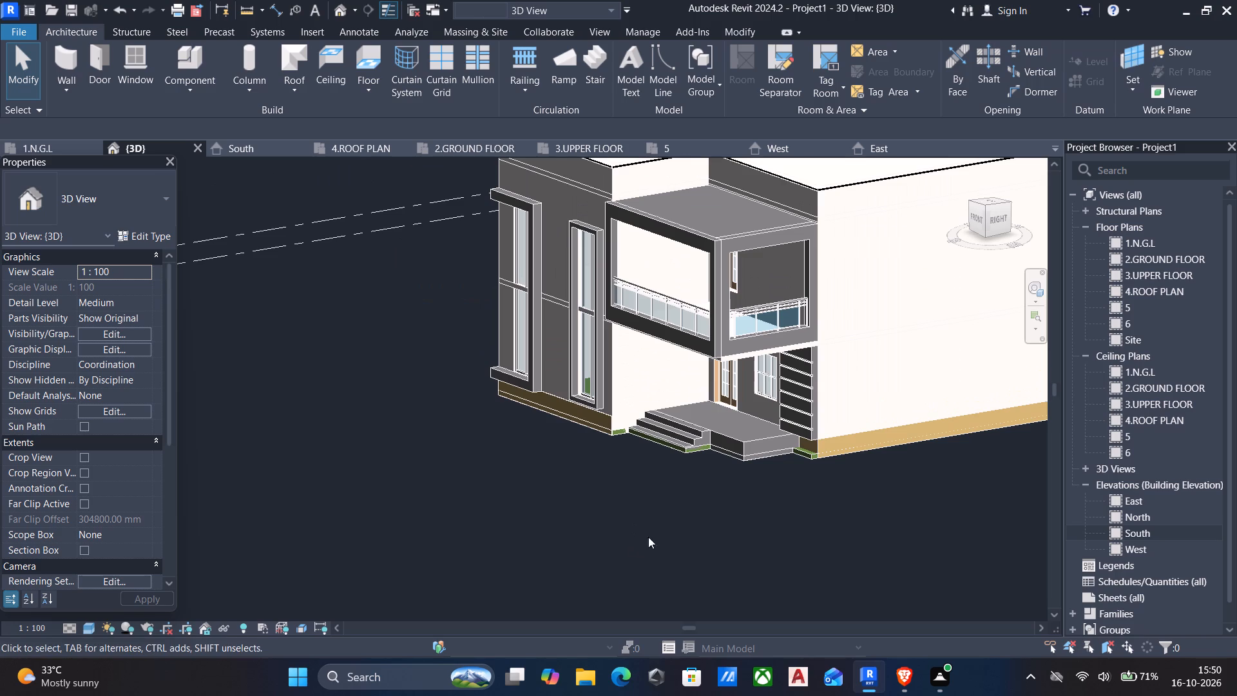
pyautogui.scroll(4, 780, 456)
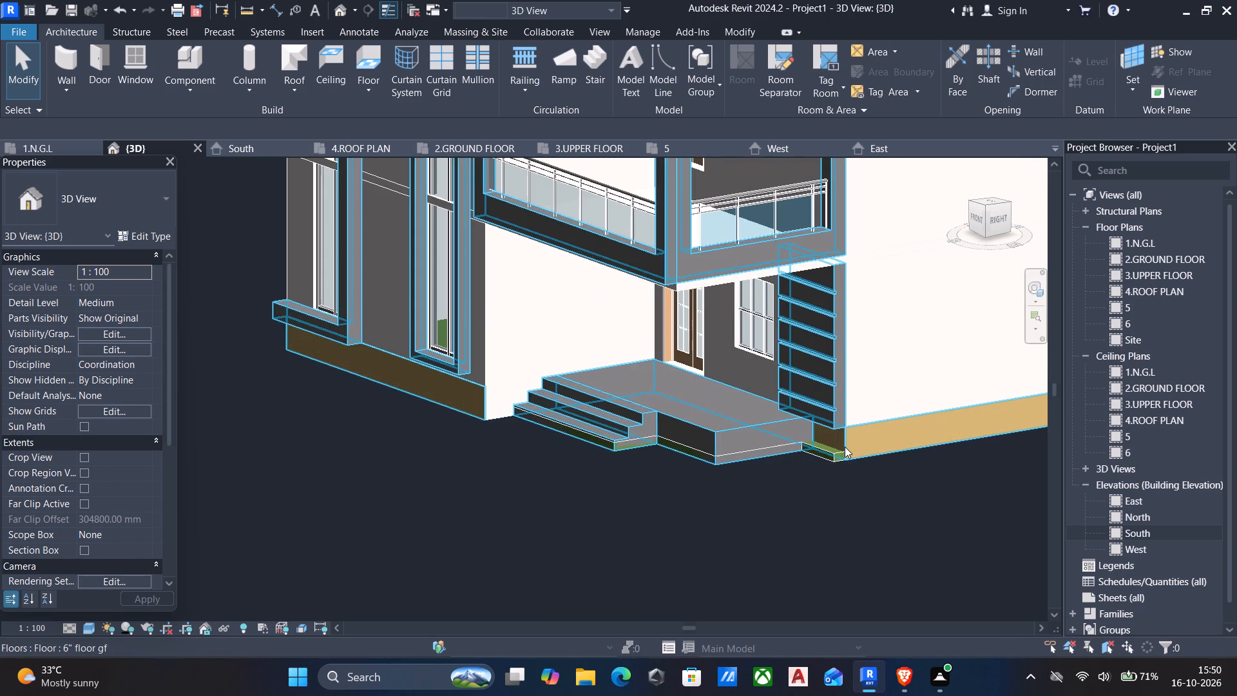
# Reopen the grass floor's boundary in the 1.N.G.L plan and delete its lines along the front-east pier's front and side and the east wall.
pyautogui.scroll(3, 776, 445)
pyautogui.click(843, 443)
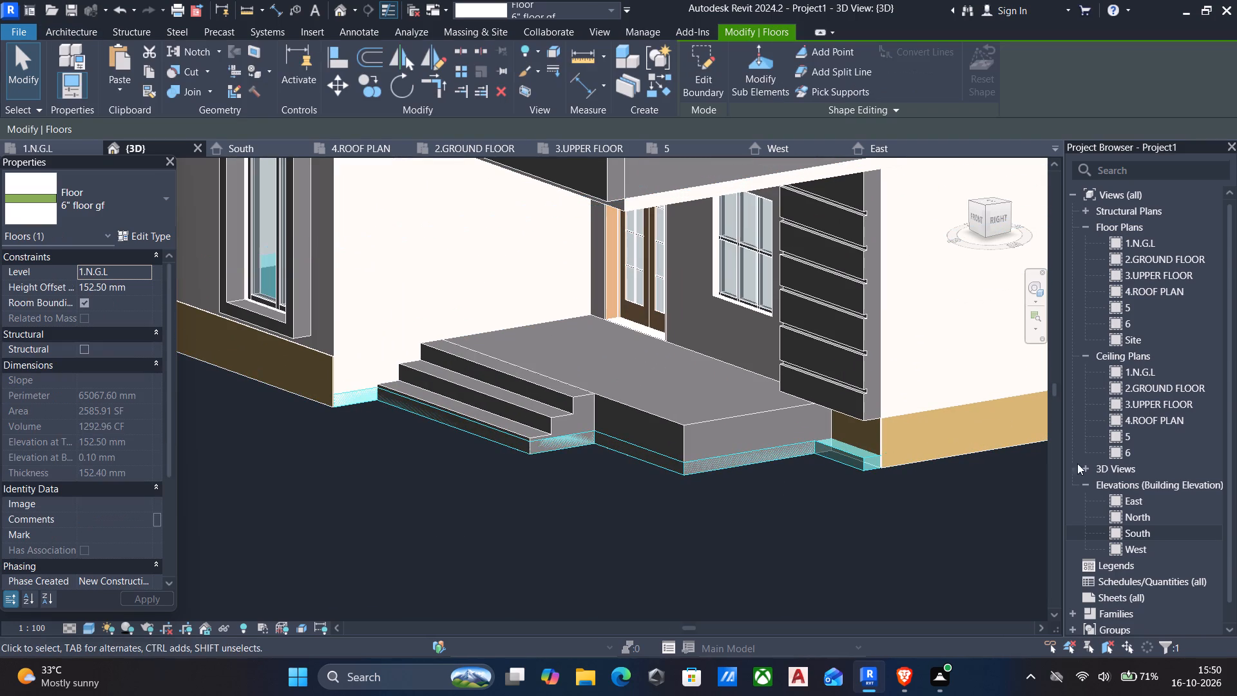
pyautogui.click(697, 48)
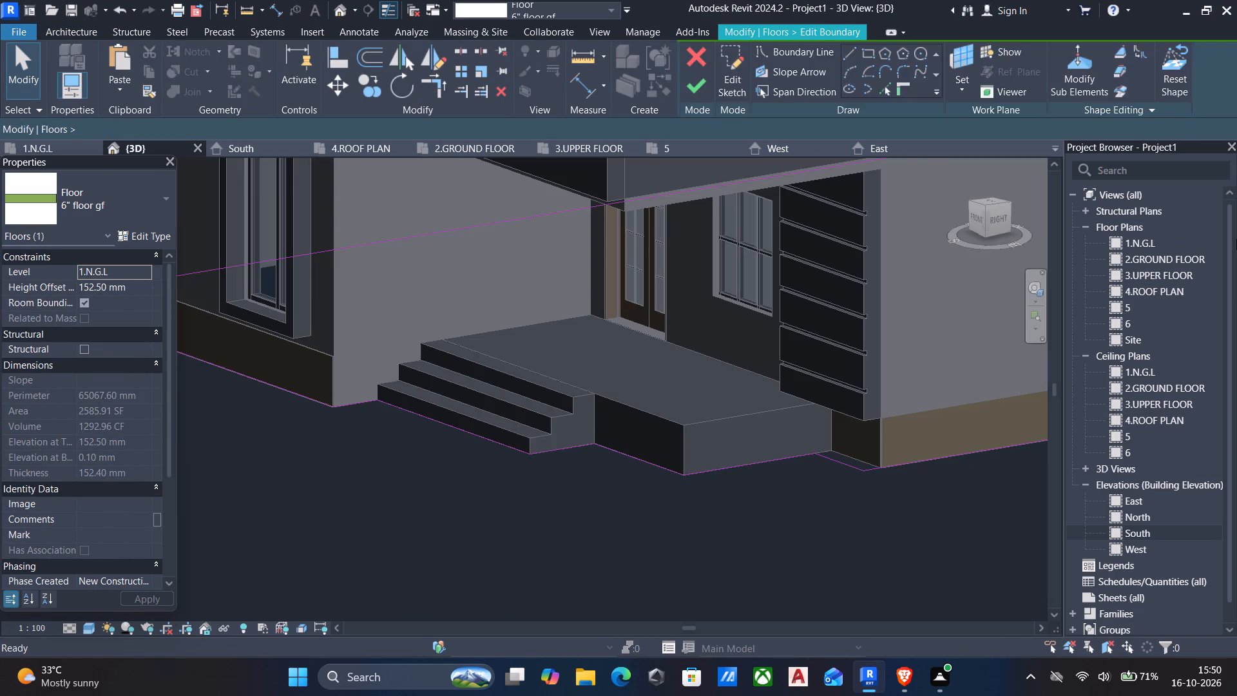
pyautogui.doubleClick(1169, 245)
pyautogui.moveTo(850, 440); pyautogui.dragTo(855, 360, button='middle')
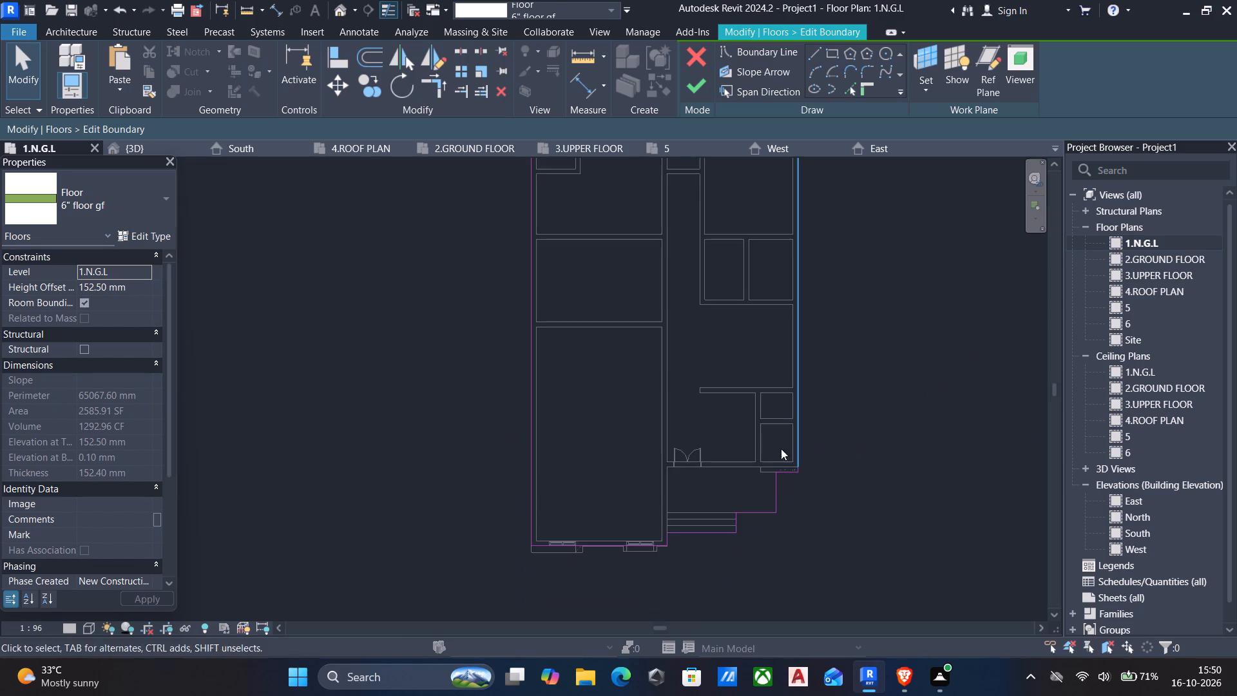
pyautogui.scroll(9, 773, 486)
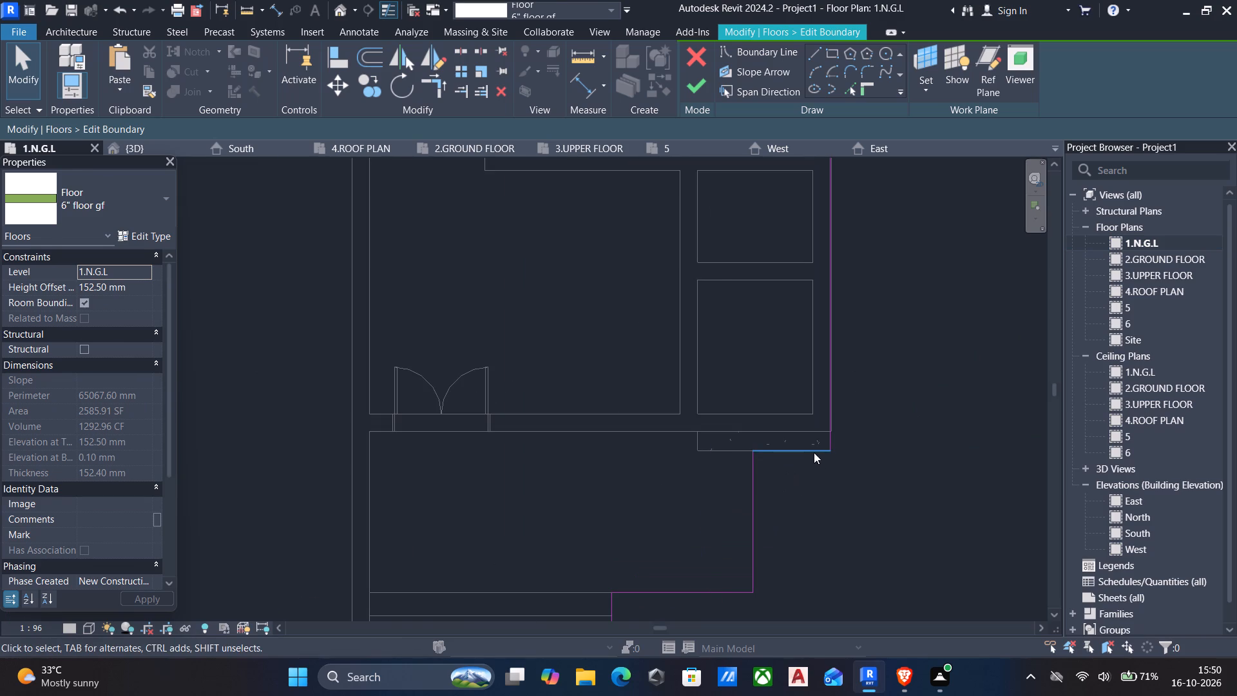
pyautogui.click(814, 452)
pyautogui.press('Delete')
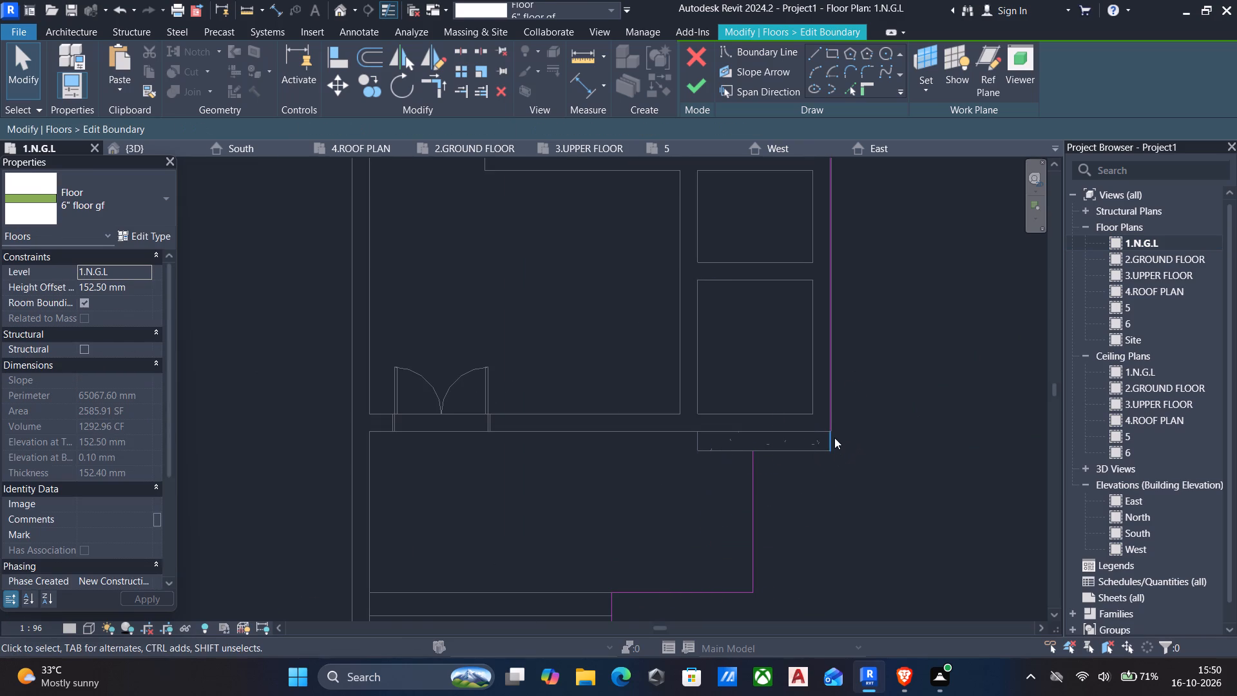
pyautogui.click(834, 438)
pyautogui.press('Delete')
pyautogui.scroll(11, 838, 429)
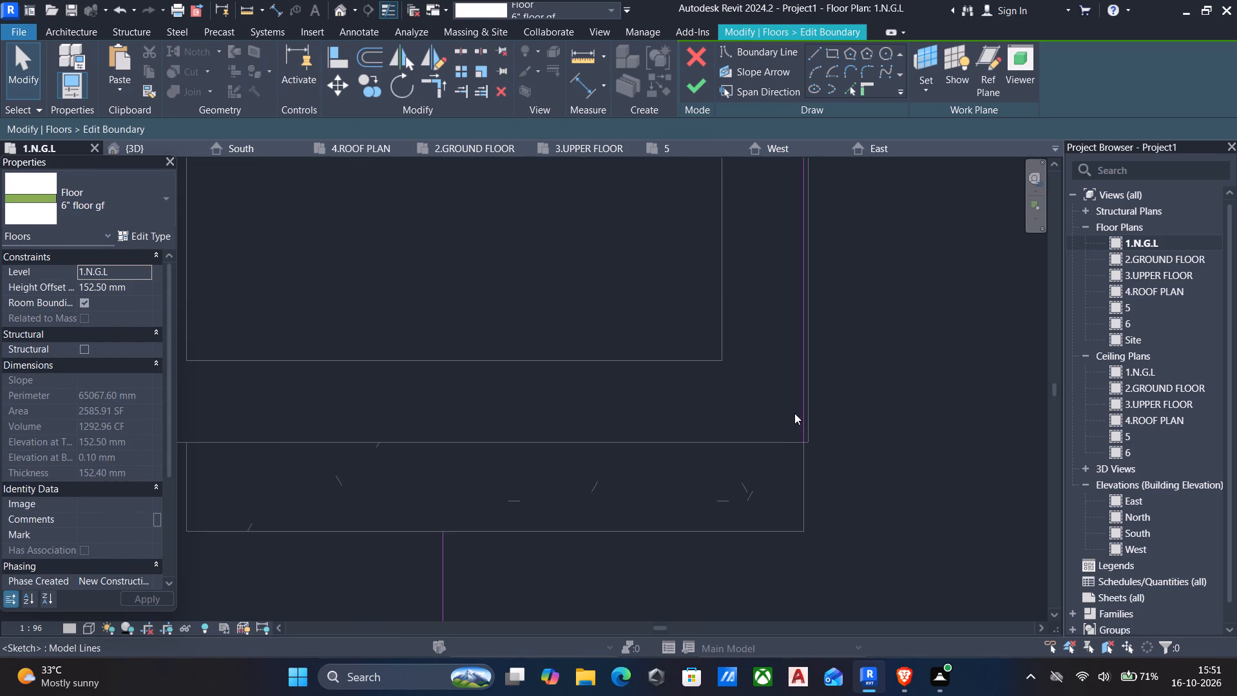
pyautogui.click(798, 414)
pyautogui.press('Delete')
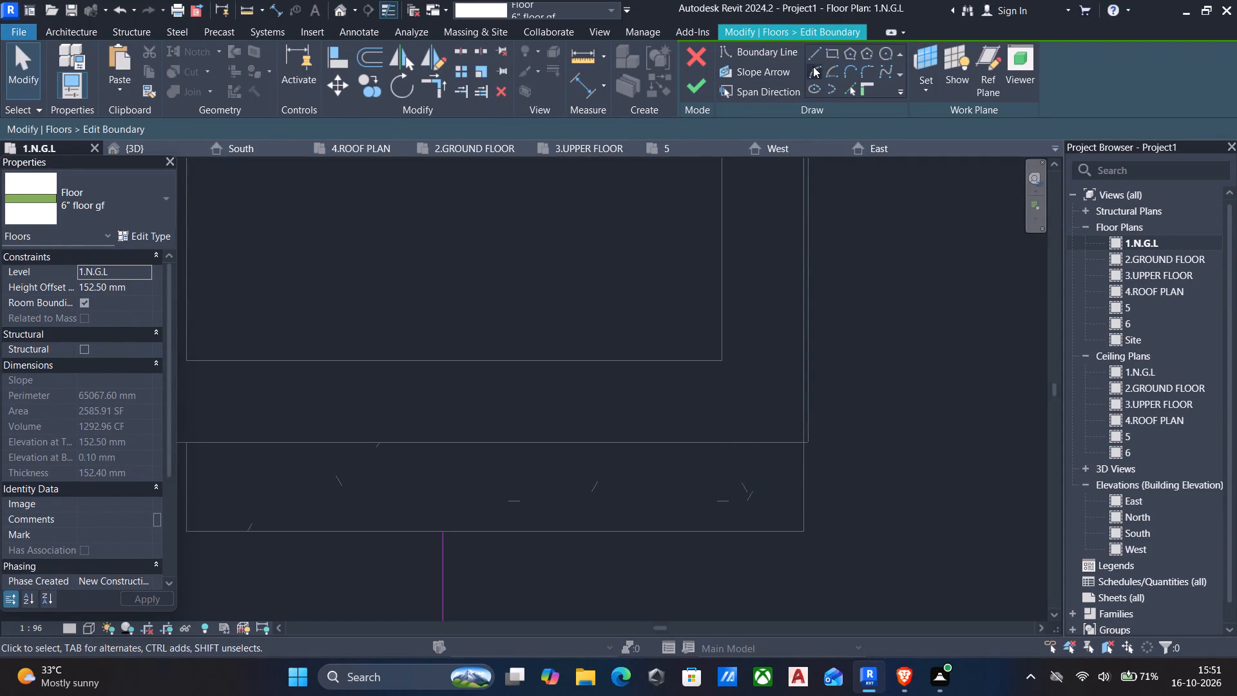
# Pick new boundary lines along the plinth's outer east face and its front edge behind the front-east pier, with zero offset.
pyautogui.click(810, 53)
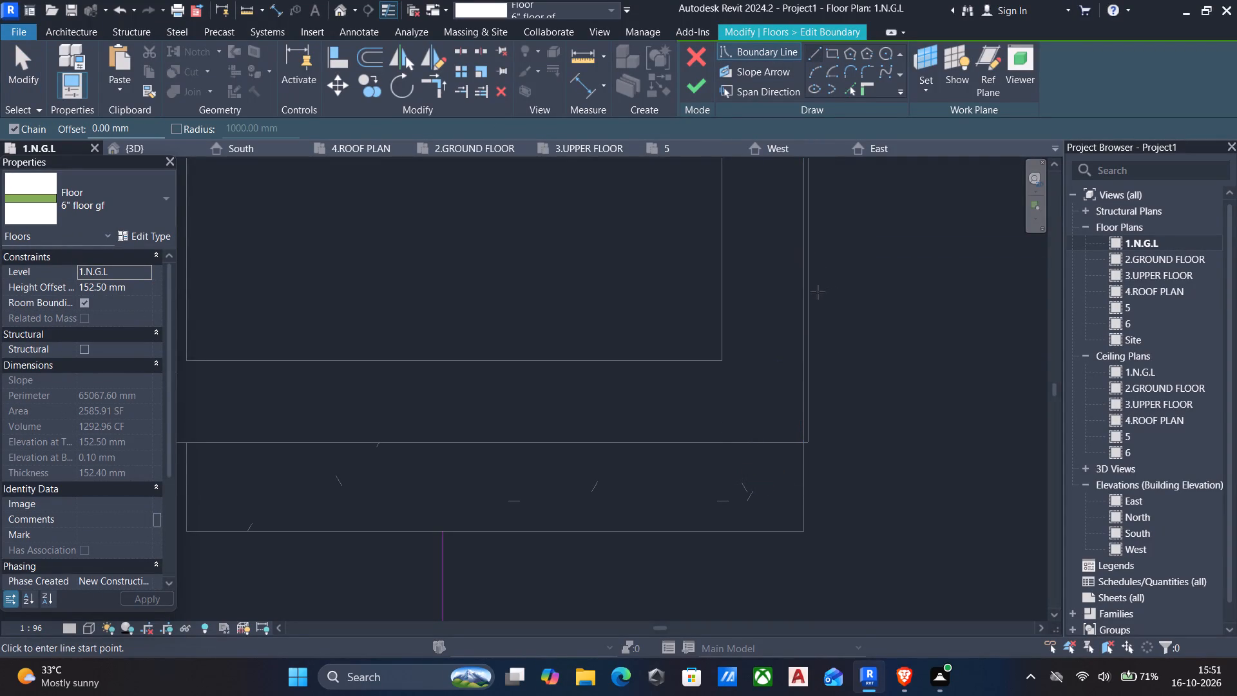
pyautogui.click(848, 91)
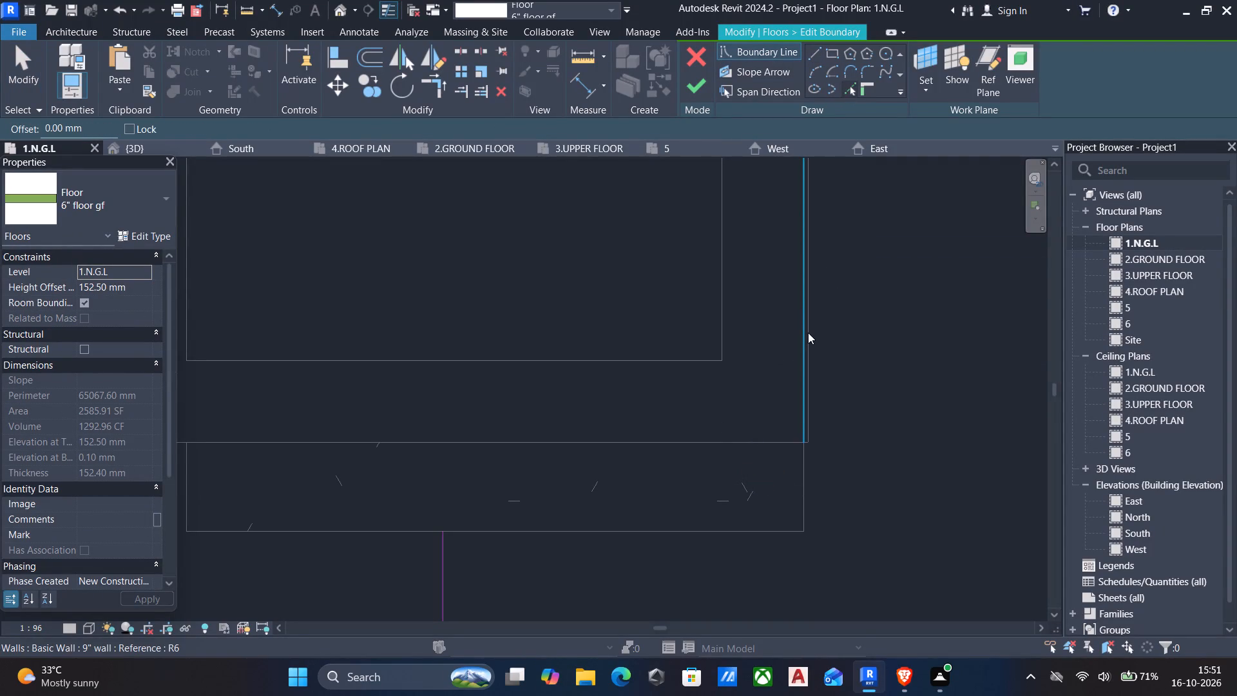
pyautogui.scroll(4, 807, 333)
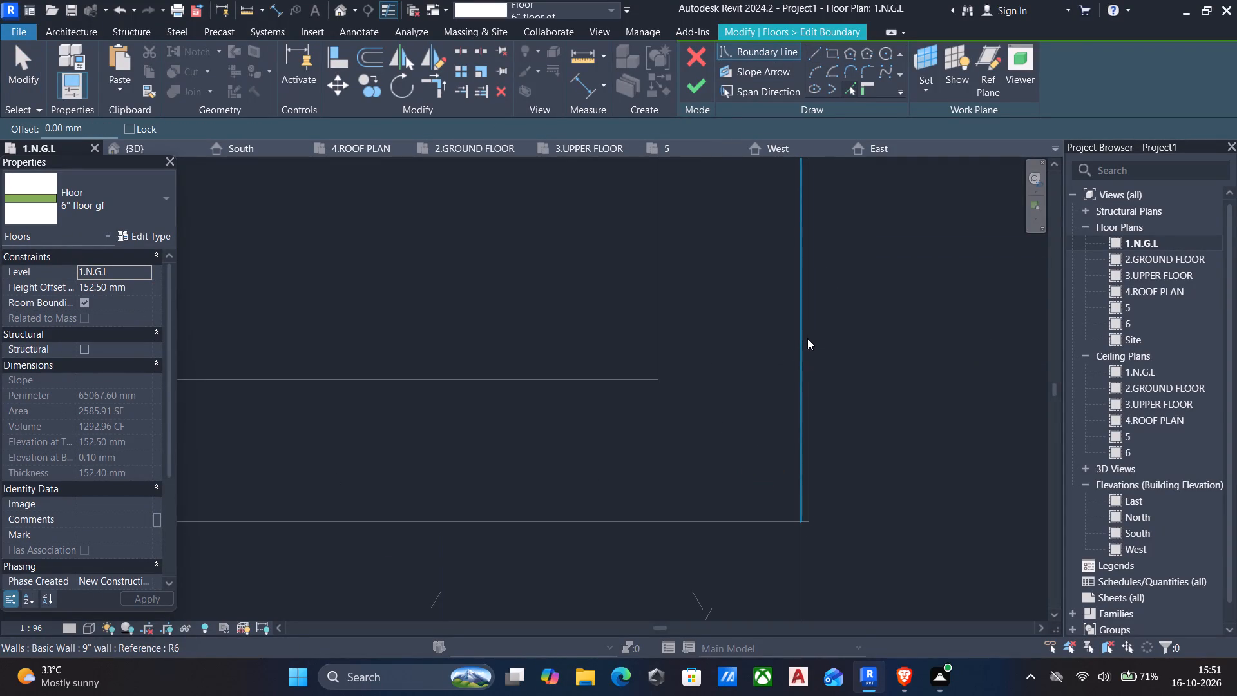
pyautogui.click(811, 338)
pyautogui.scroll(-4, 759, 416)
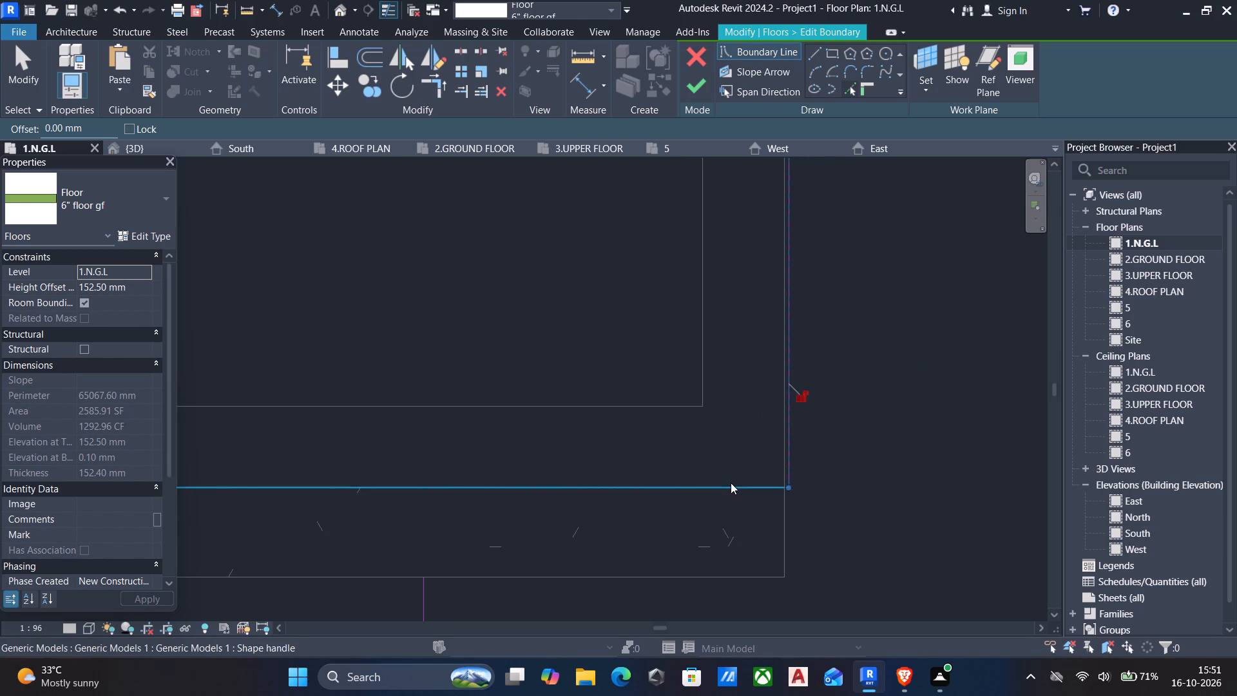
pyautogui.click(731, 483)
pyautogui.moveTo(645, 519); pyautogui.dragTo(703, 458, button='middle')
pyautogui.scroll(-18, 705, 456)
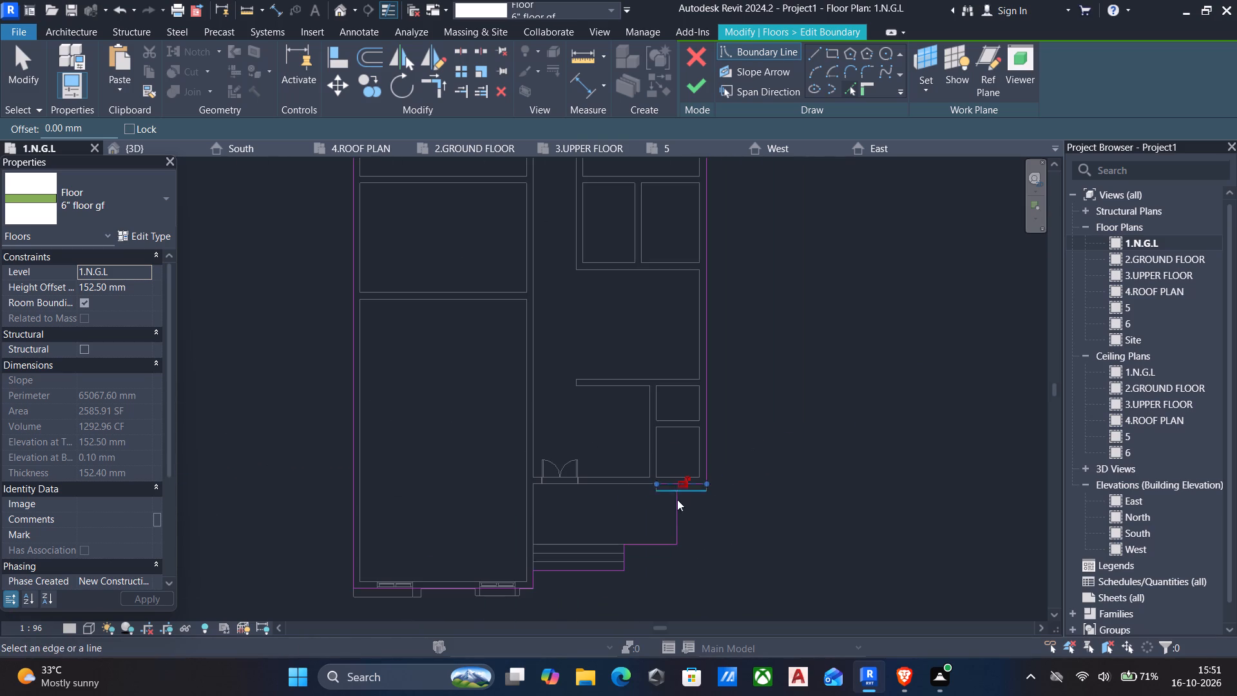
# Pick a new boundary line along the plinth's outer front face below the two front windows.
pyautogui.scroll(5, 520, 595)
pyautogui.moveTo(520, 596); pyautogui.dragTo(625, 472, button='middle')
pyautogui.scroll(4, 671, 426)
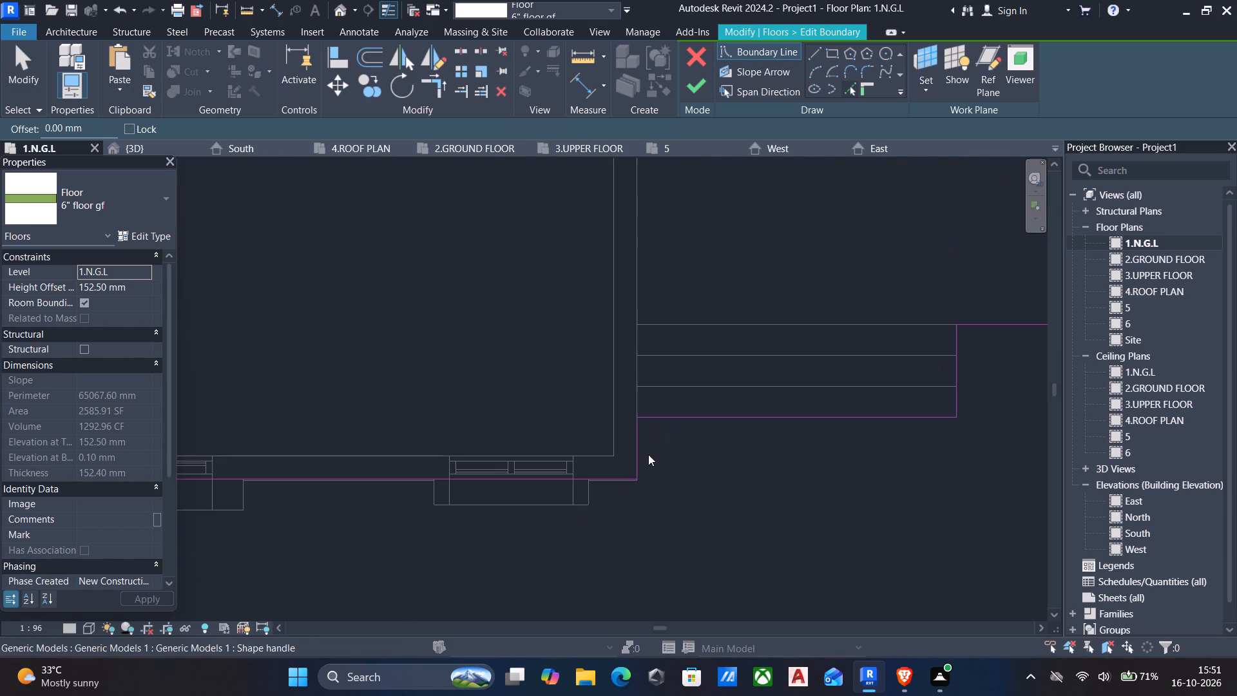
pyautogui.scroll(6, 584, 508)
pyautogui.scroll(16, 700, 434)
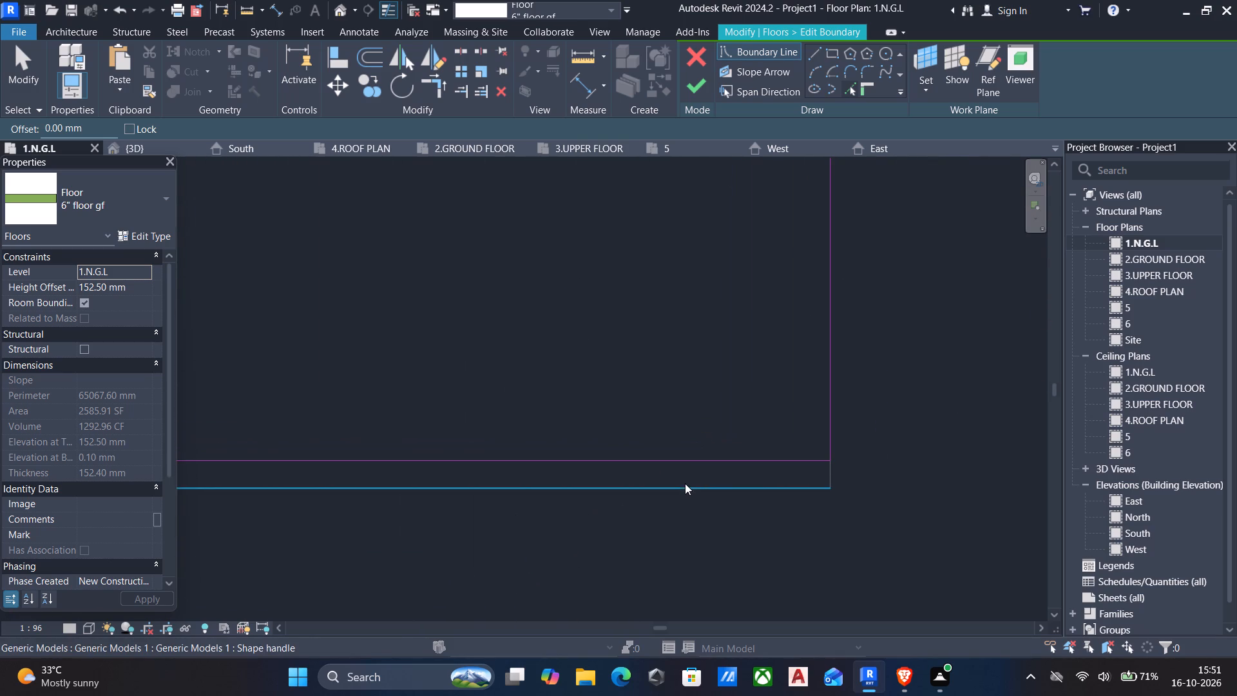
pyautogui.click(685, 485)
pyautogui.scroll(-13, 698, 495)
pyautogui.moveTo(658, 527); pyautogui.dragTo(1068, 429, button='middle')
pyautogui.scroll(-6, 1071, 429)
pyautogui.scroll(-6, 669, 474)
pyautogui.middleClick(671, 490)
pyautogui.scroll(-9, 674, 511)
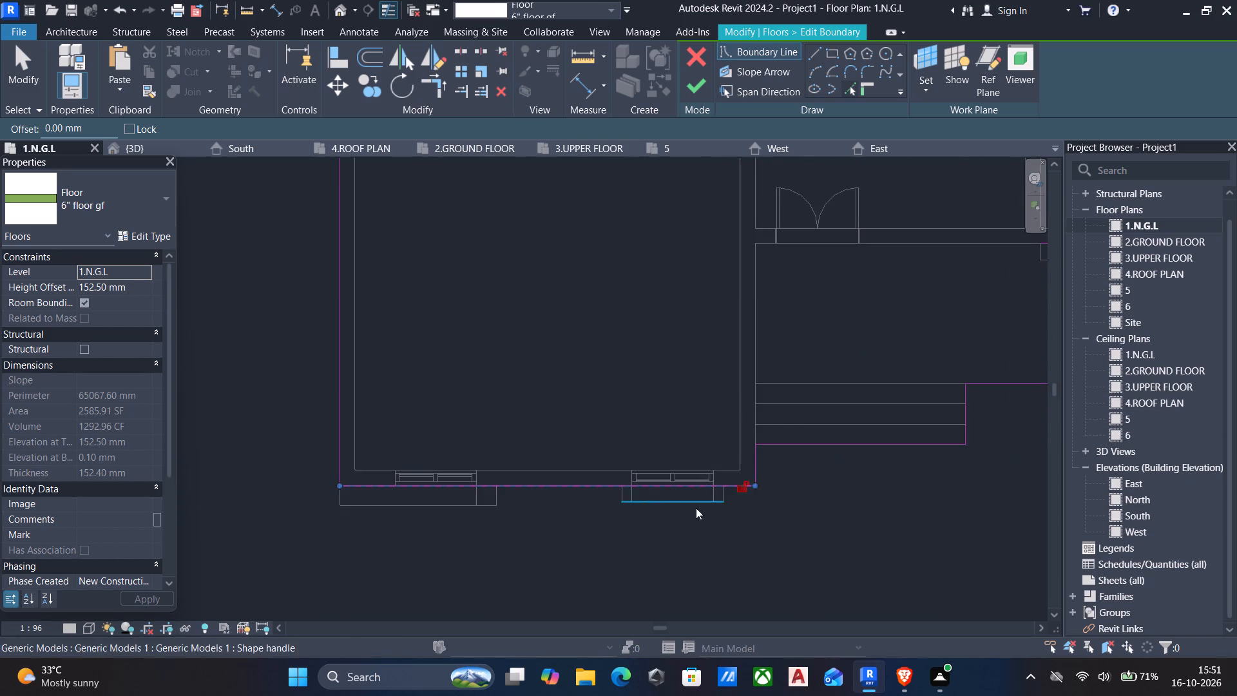
pyautogui.scroll(-5, 696, 508)
pyautogui.moveTo(823, 409); pyautogui.dragTo(817, 432, button='middle')
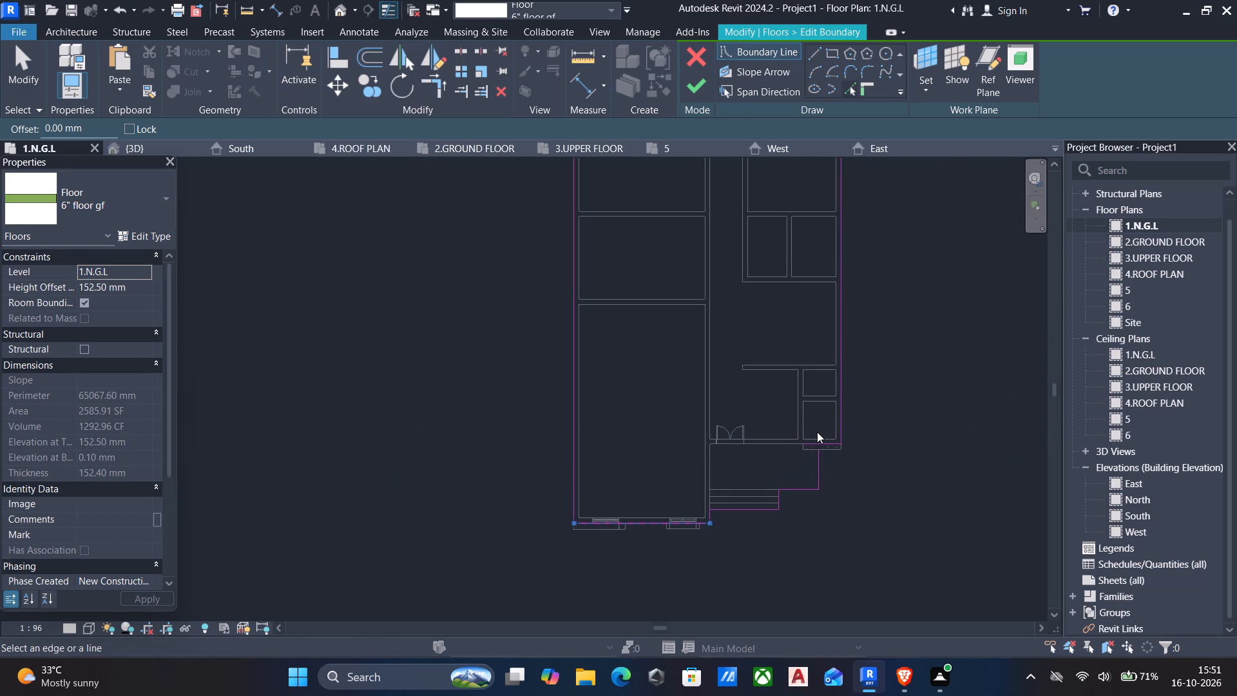
# Trim the return wall's boundary line to the new front plinth line at the corner beside the entrance steps.
pyautogui.press('Escape')
pyautogui.write('tr')
pyautogui.scroll(5, 667, 577)
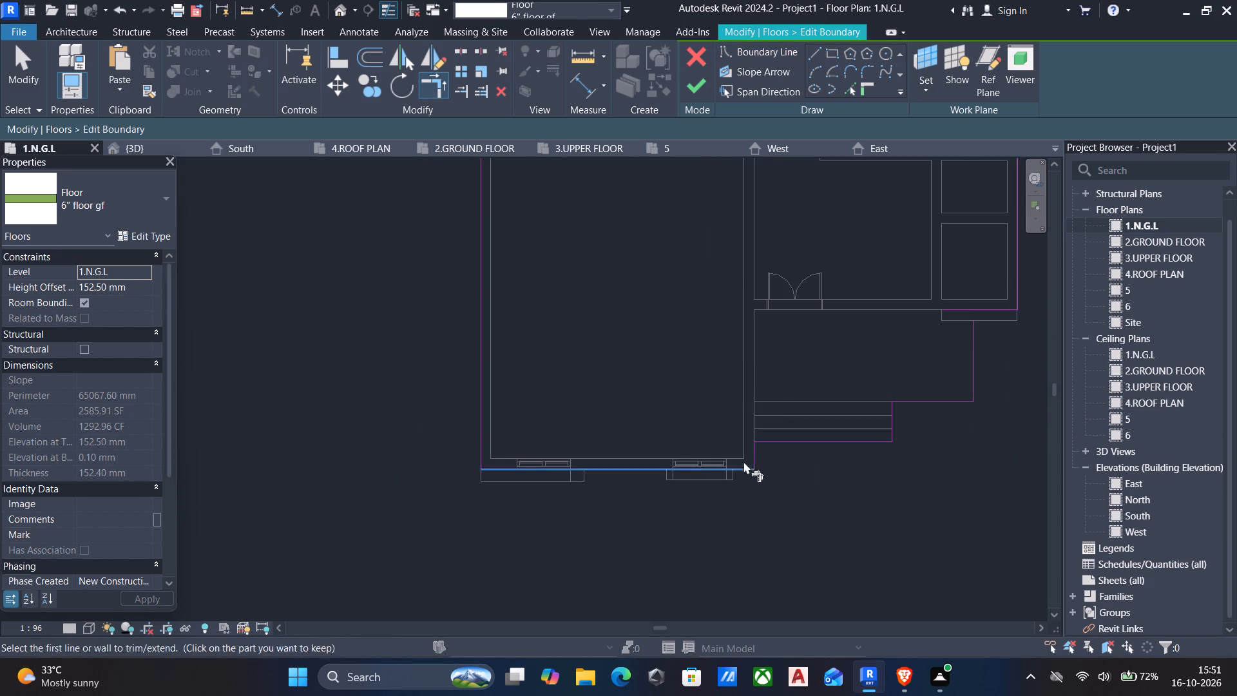
pyautogui.scroll(6, 763, 384)
pyautogui.scroll(4, 776, 523)
pyautogui.moveTo(765, 544); pyautogui.dragTo(768, 338, button='middle')
pyautogui.scroll(1, 768, 338)
pyautogui.scroll(4, 726, 378)
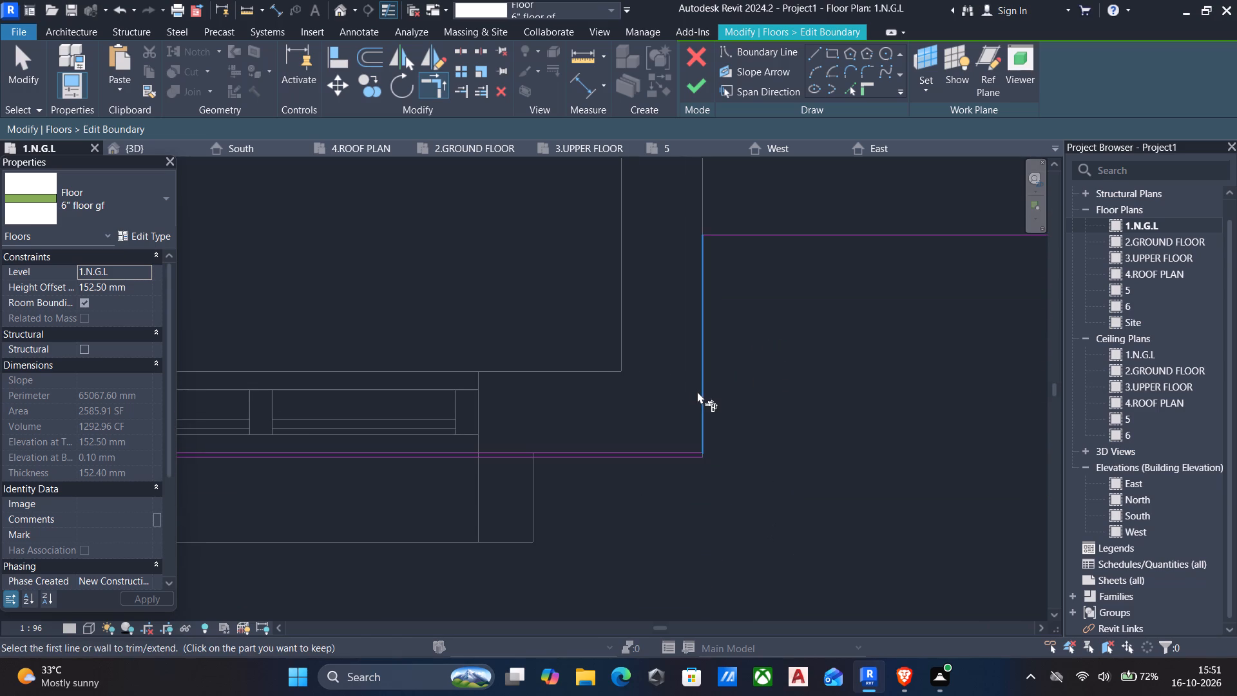
pyautogui.click(706, 398)
pyautogui.scroll(5, 669, 464)
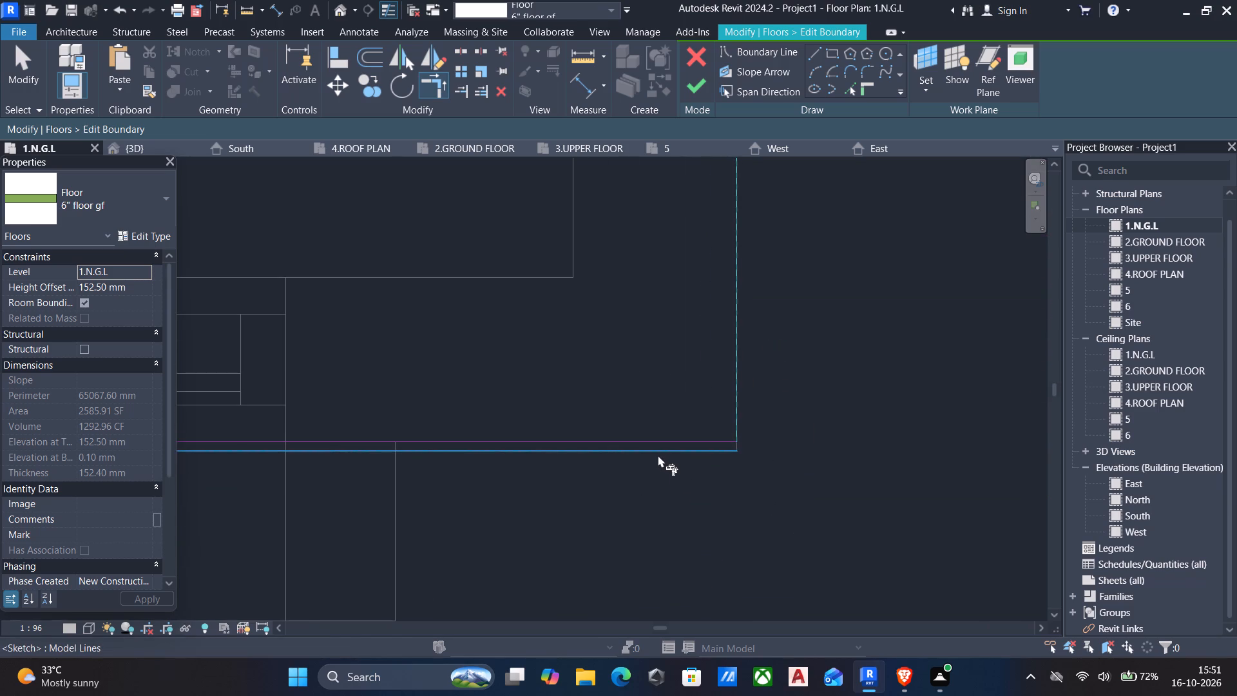
pyautogui.click(658, 455)
# Trim the west boundary line to the new front plinth line at the front-west corner.
pyautogui.scroll(-7, 656, 459)
pyautogui.scroll(1, 652, 467)
pyautogui.moveTo(652, 467); pyautogui.dragTo(877, 434, button='middle')
pyautogui.scroll(-8, 885, 434)
pyautogui.scroll(-4, 665, 515)
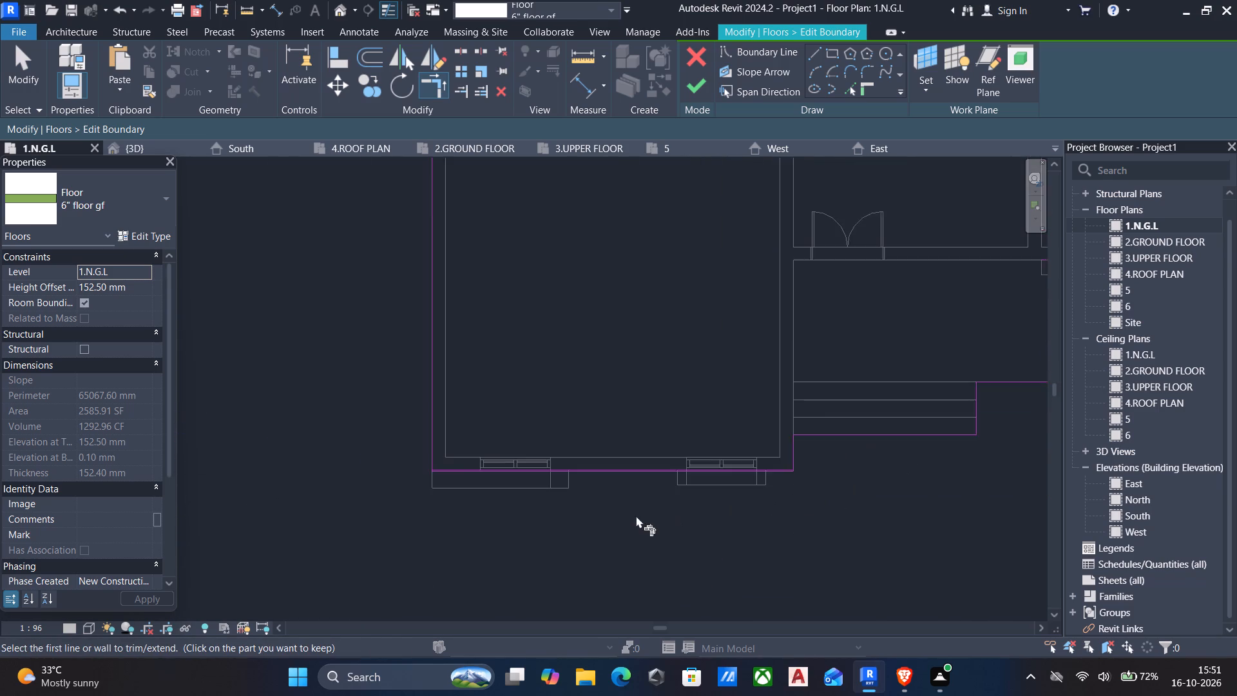
pyautogui.scroll(5, 470, 502)
pyautogui.scroll(14, 517, 455)
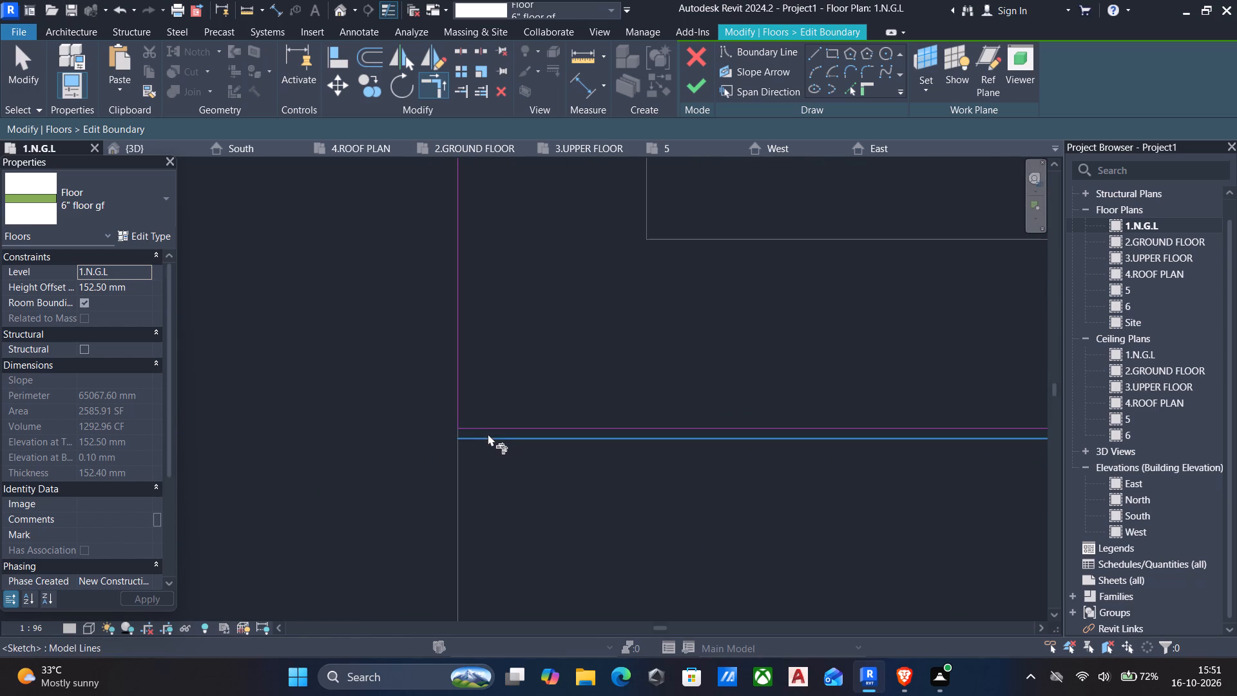
pyautogui.click(486, 436)
pyautogui.click(457, 394)
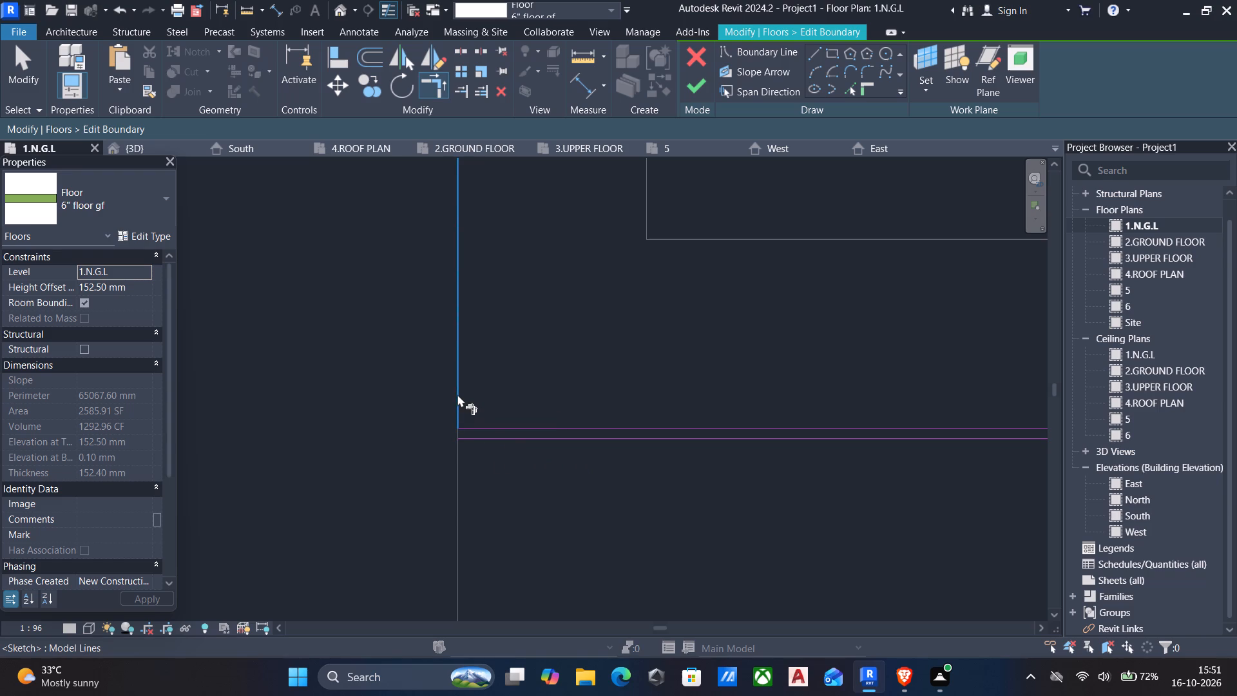
pyautogui.press('Escape')
pyautogui.press('Escape')
pyautogui.scroll(3, 483, 434)
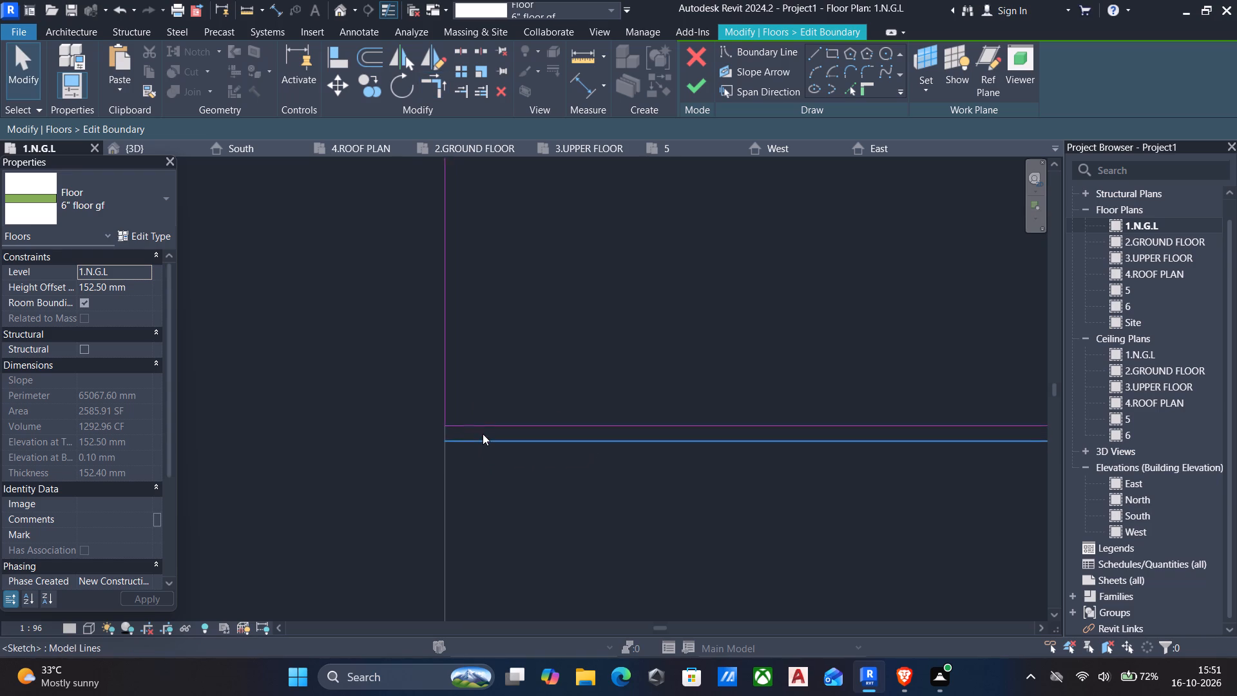
pyautogui.scroll(5, 483, 434)
pyautogui.write('tr')
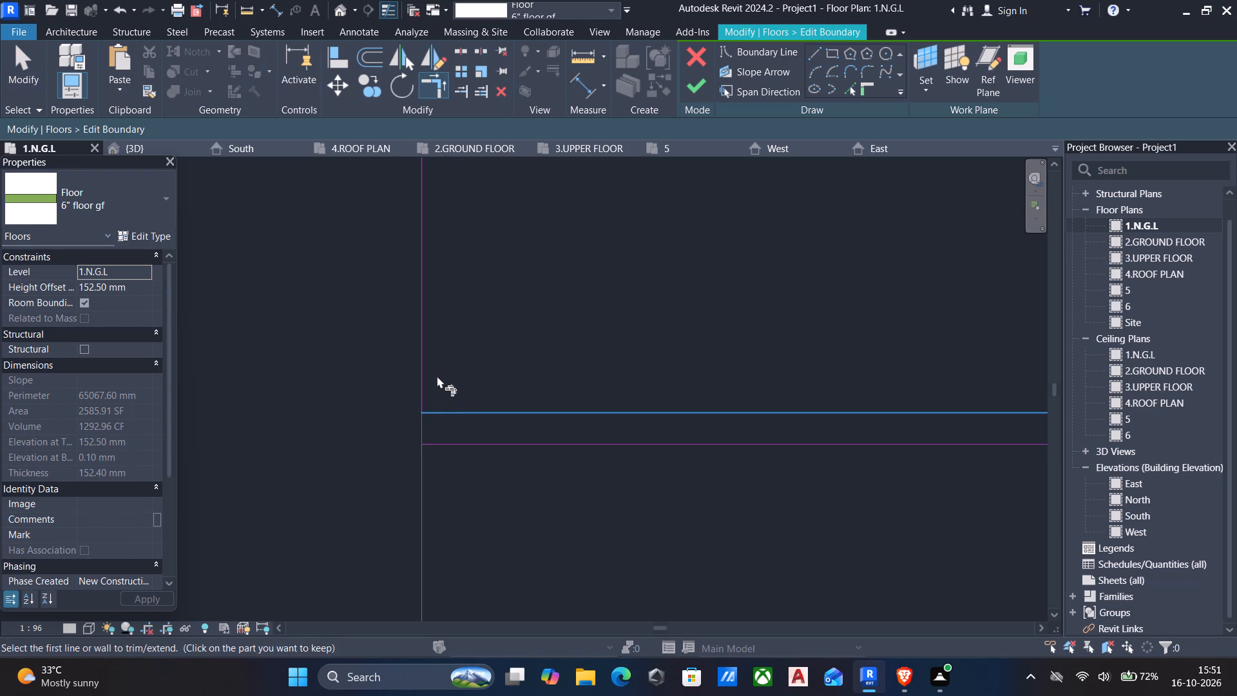
pyautogui.click(423, 371)
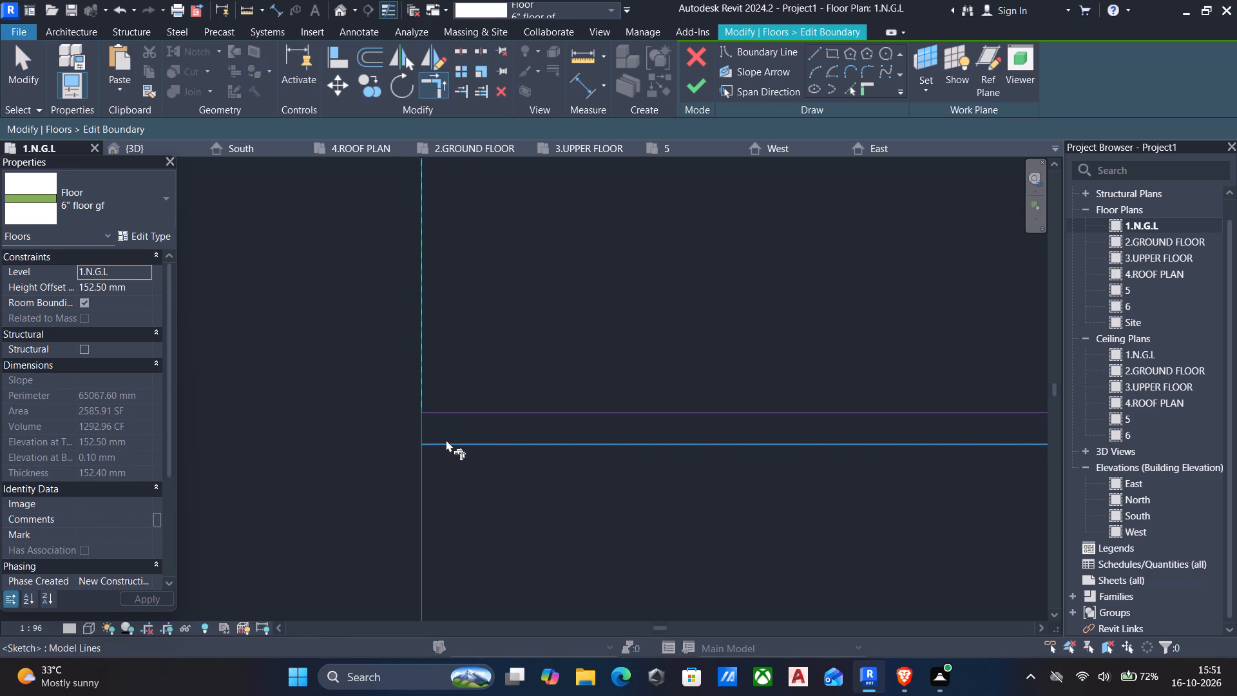
pyautogui.click(446, 440)
pyautogui.press('Escape')
pyautogui.press('Escape')
# Delete the superseded inner boundary line along the front wall.
pyautogui.click(485, 418)
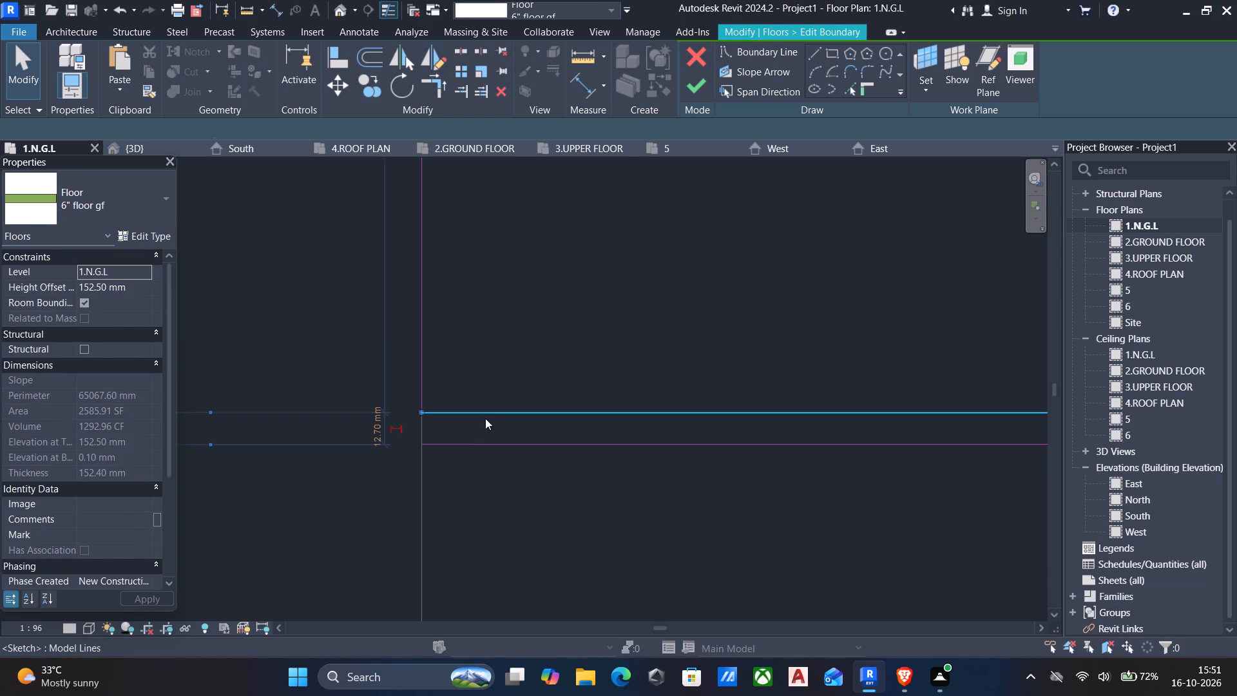
pyautogui.press('Delete')
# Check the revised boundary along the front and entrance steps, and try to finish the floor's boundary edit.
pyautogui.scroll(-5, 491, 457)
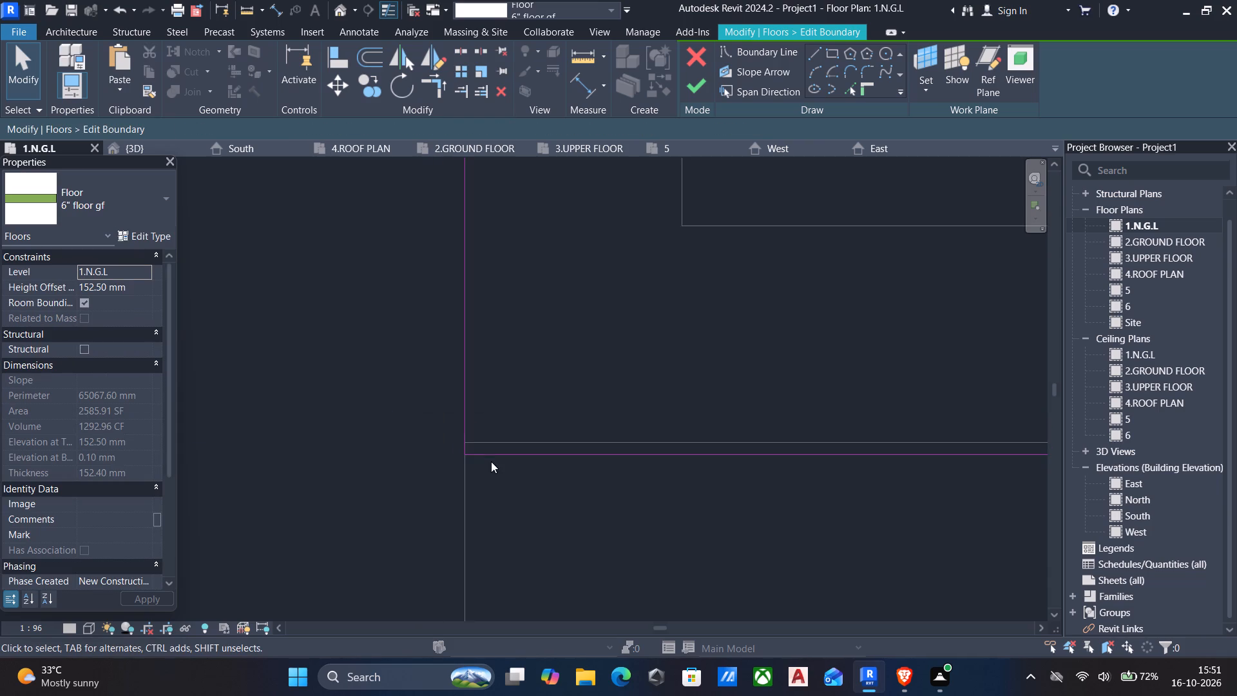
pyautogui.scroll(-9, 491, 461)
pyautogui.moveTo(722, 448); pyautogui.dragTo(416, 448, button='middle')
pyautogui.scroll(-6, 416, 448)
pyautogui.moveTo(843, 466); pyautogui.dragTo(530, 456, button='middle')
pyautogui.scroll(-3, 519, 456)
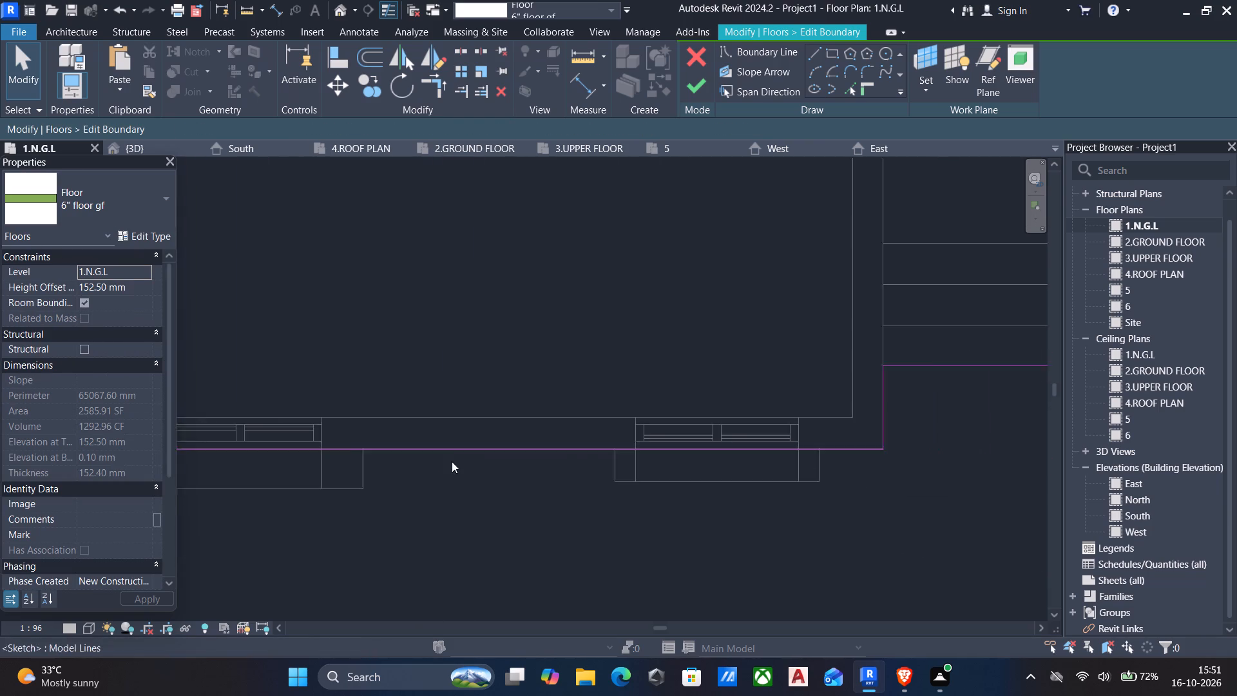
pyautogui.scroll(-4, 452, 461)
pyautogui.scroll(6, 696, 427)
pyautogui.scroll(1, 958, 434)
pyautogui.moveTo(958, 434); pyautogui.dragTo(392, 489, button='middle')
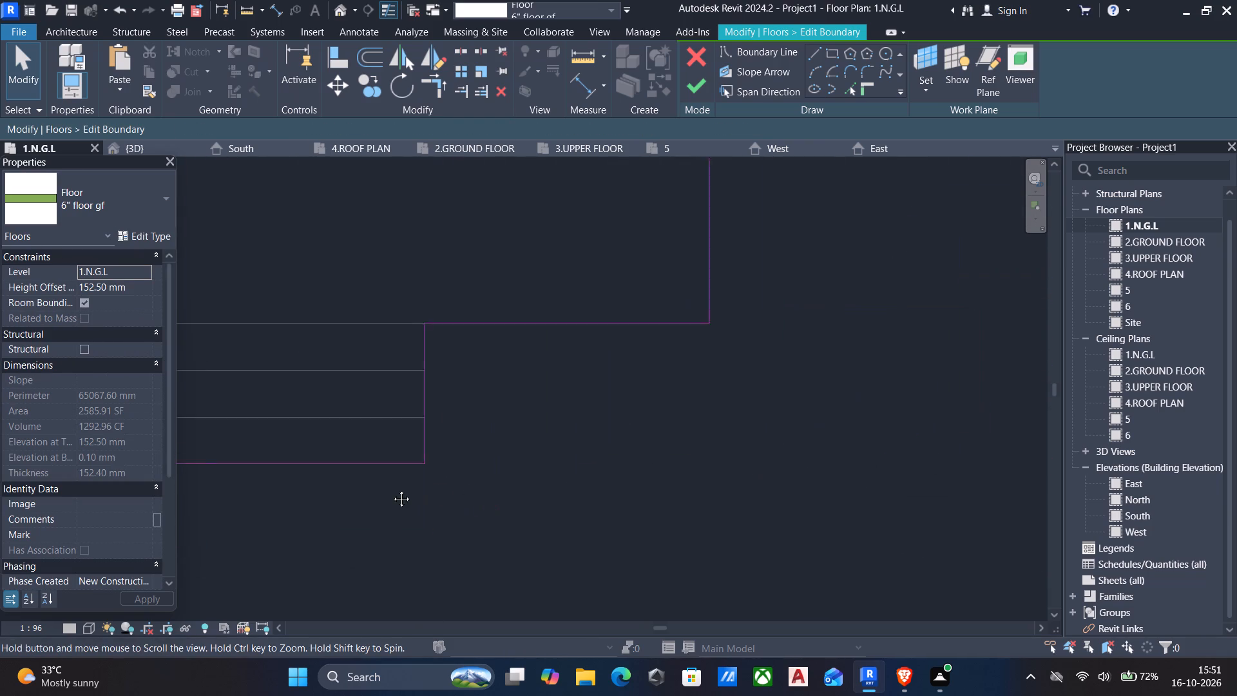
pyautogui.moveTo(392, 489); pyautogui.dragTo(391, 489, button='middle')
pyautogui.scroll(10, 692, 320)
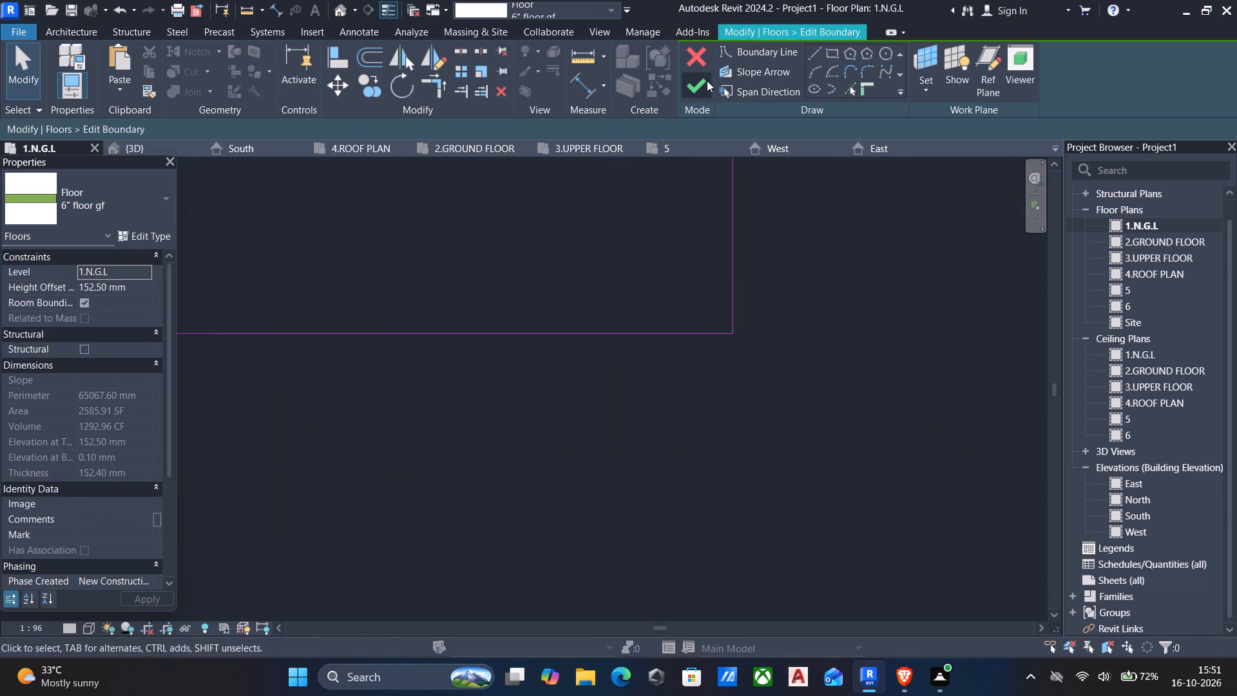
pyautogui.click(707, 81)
# Trim the porch's east boundary line to the front wall's boundary line at the pier to close the loop, and finish the floor's boundary edit.
pyautogui.scroll(-7, 923, 397)
pyautogui.scroll(-7, 576, 440)
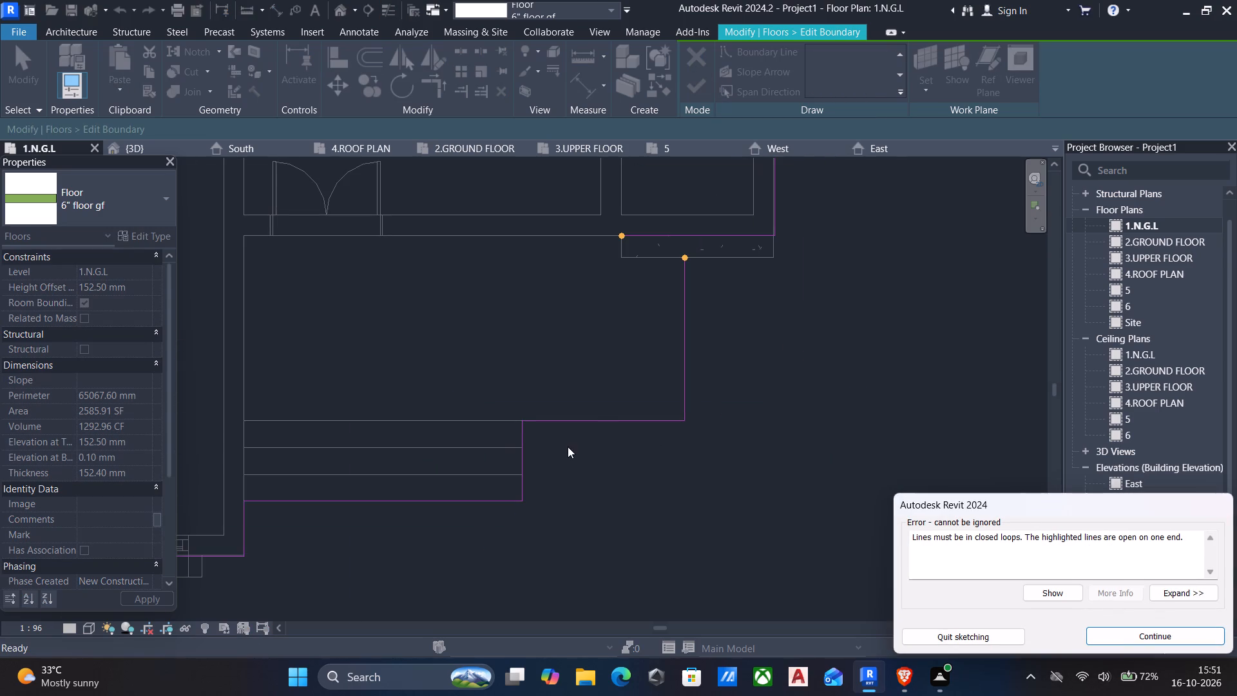
pyautogui.moveTo(584, 460); pyautogui.dragTo(584, 472, button='middle')
pyautogui.moveTo(749, 280); pyautogui.dragTo(724, 357, button='middle')
pyautogui.scroll(5, 753, 315)
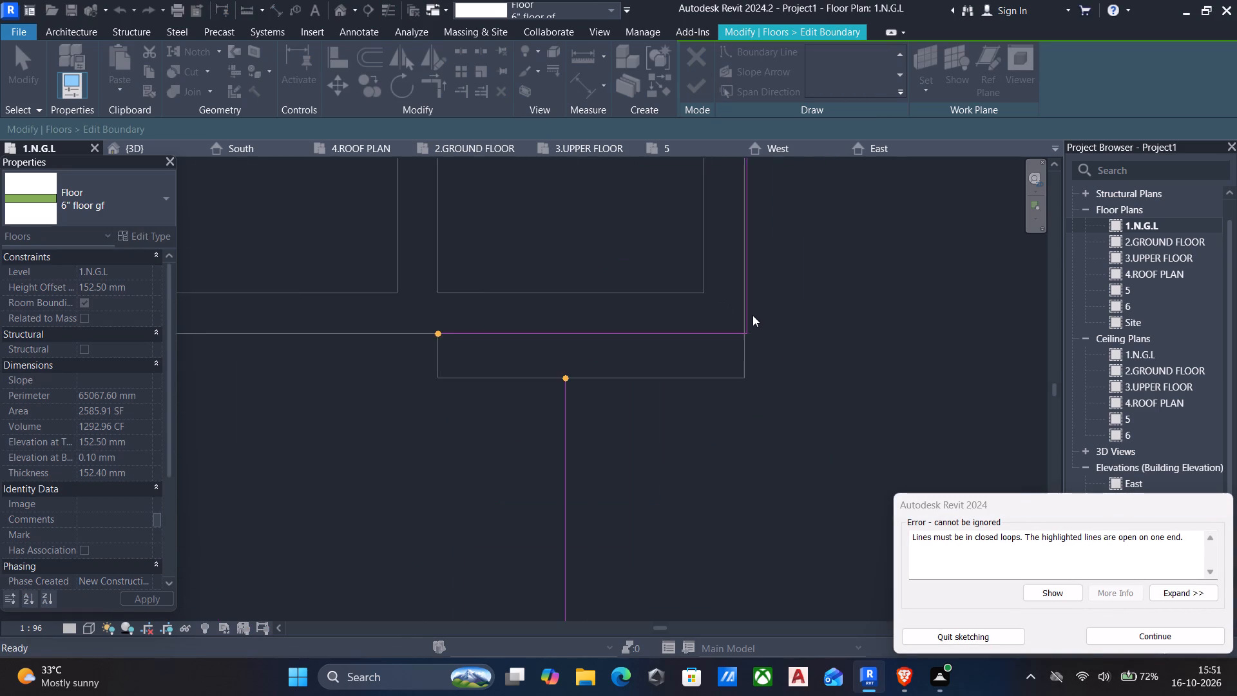
pyautogui.scroll(9, 753, 315)
pyautogui.scroll(-7, 613, 429)
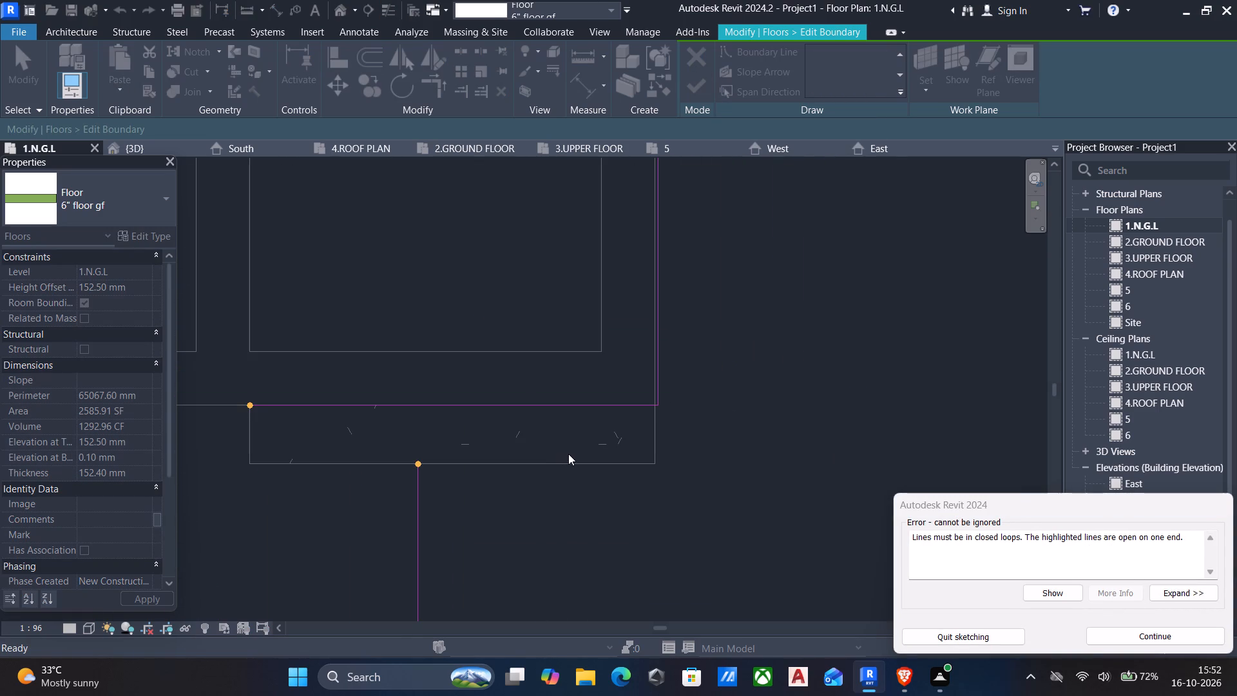
pyautogui.write('tr')
pyautogui.click(1140, 638)
pyautogui.write('tr')
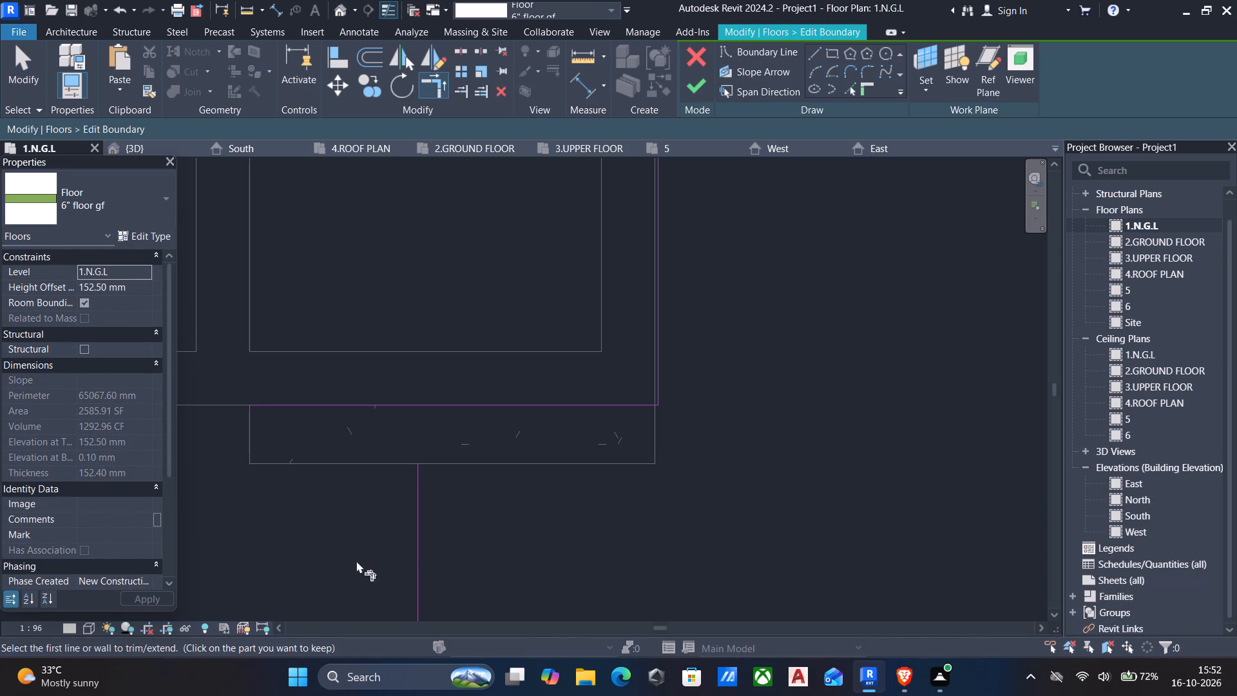
pyautogui.click(412, 528)
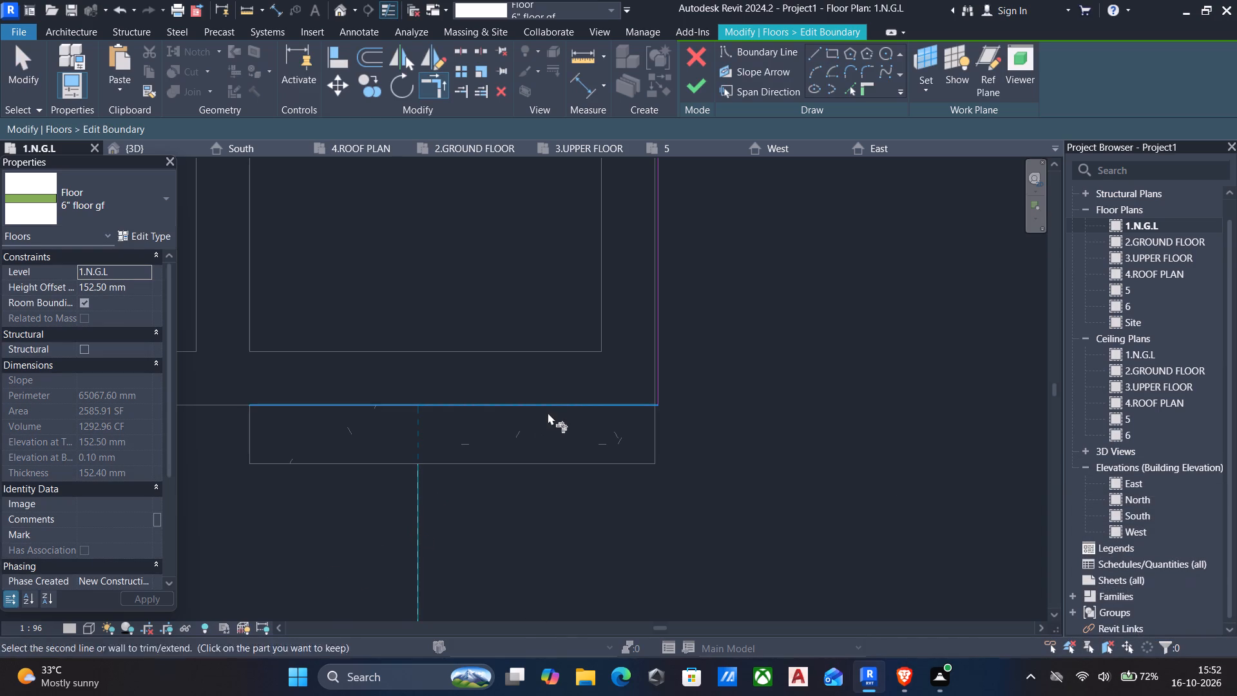
pyautogui.click(548, 398)
pyautogui.click(691, 90)
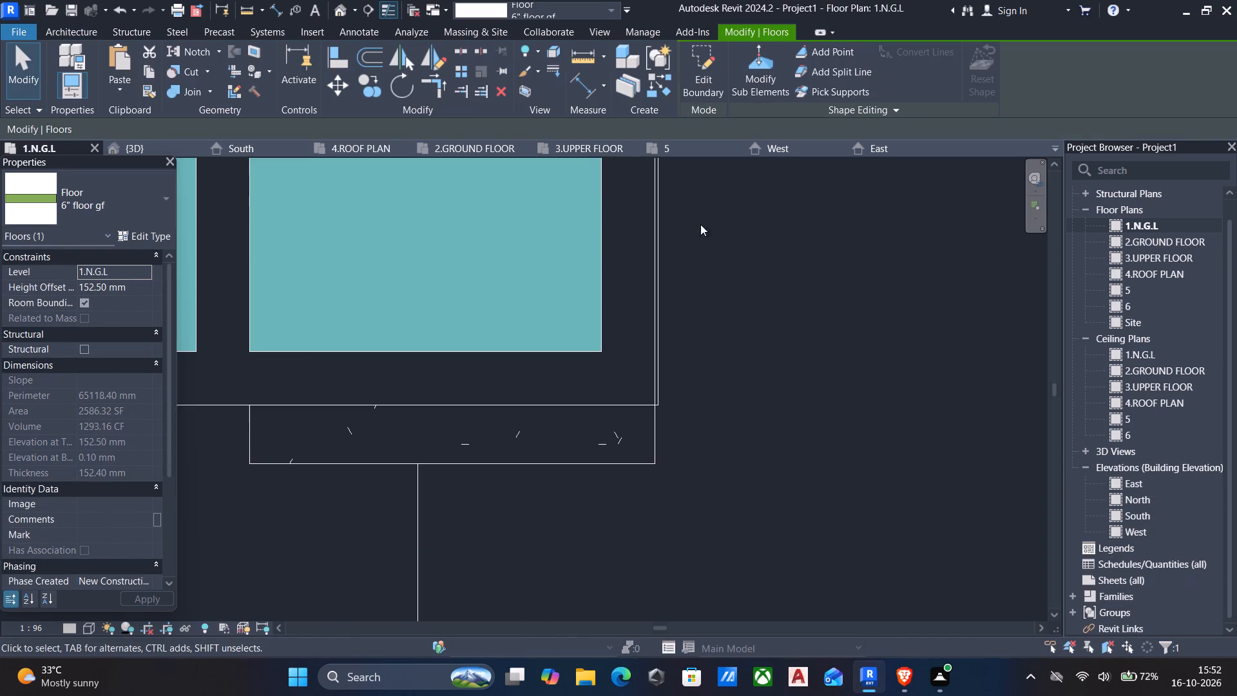
# Examine the revised floor around the entrance steps, porch and side plinth in the 3D view from several angles.
pyautogui.scroll(-7, 709, 311)
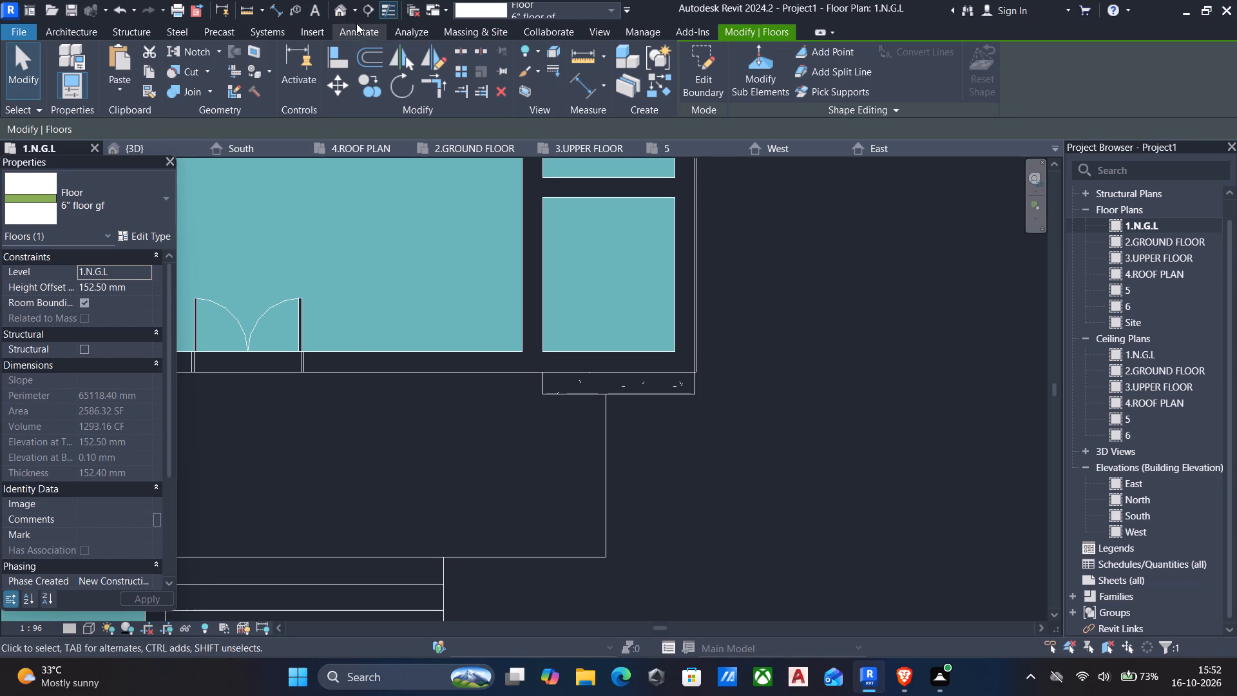
pyautogui.click(339, 8)
pyautogui.scroll(-5, 639, 347)
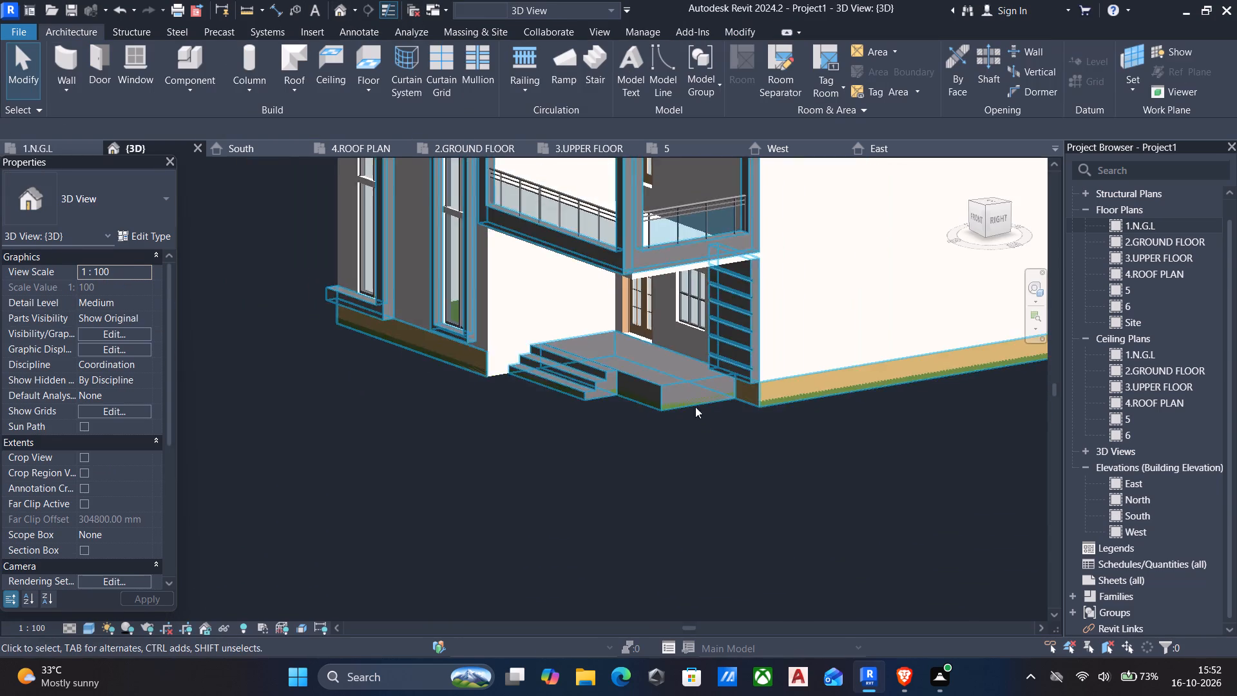
pyautogui.scroll(-4, 718, 434)
pyautogui.moveTo(694, 428); pyautogui.dragTo(656, 474, button='middle')
pyautogui.scroll(-2, 652, 474)
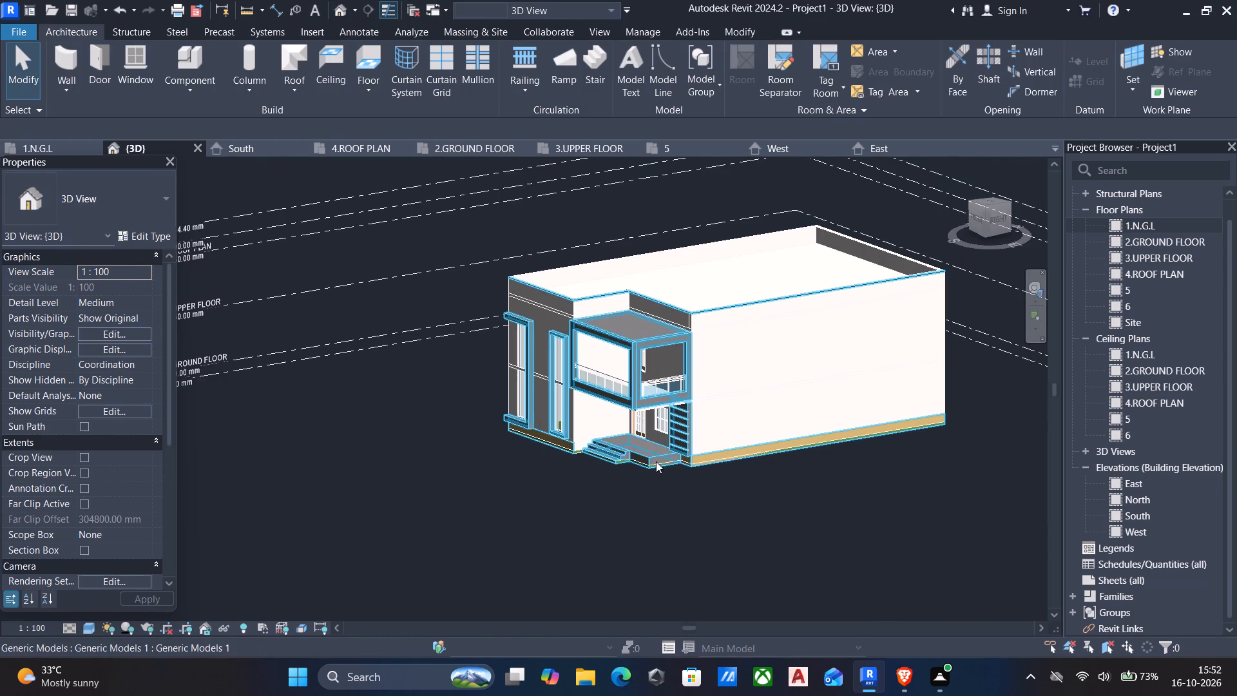
pyautogui.keyDown('shift'); pyautogui.moveTo(656, 461); pyautogui.dragTo(711, 441, button='middle'); pyautogui.keyUp('shift')
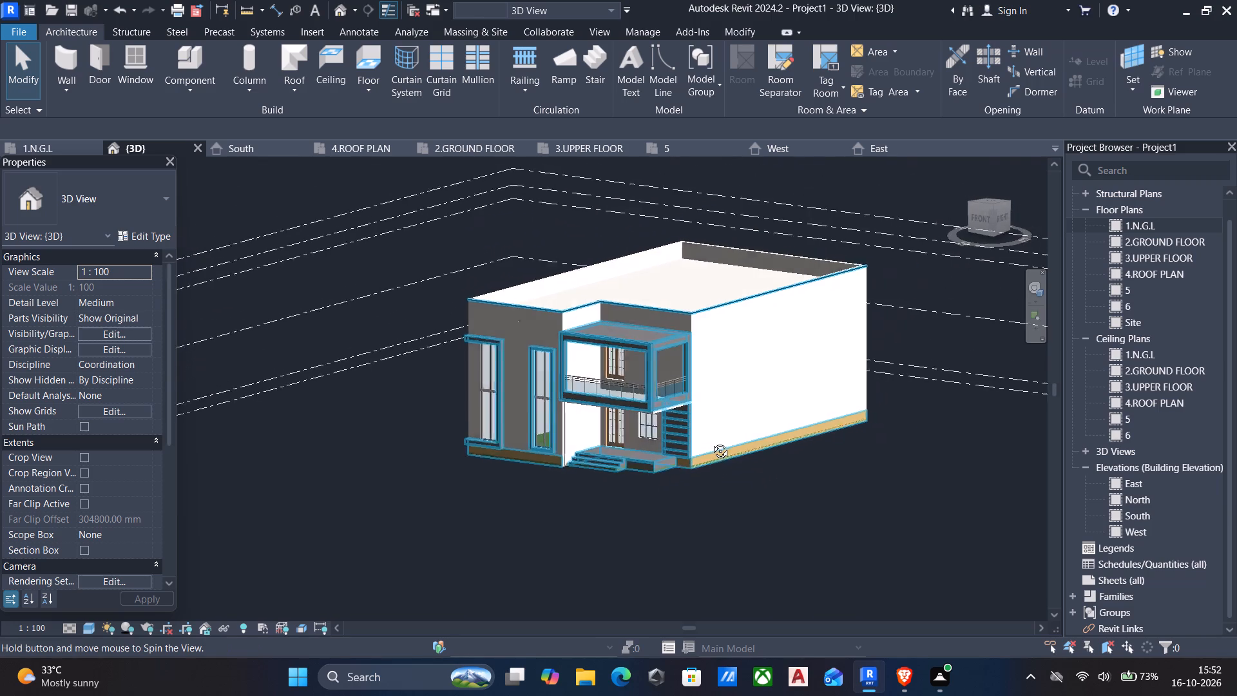
pyautogui.keyDown('shift'); pyautogui.moveTo(711, 441); pyautogui.dragTo(713, 441, button='middle'); pyautogui.keyUp('shift')
pyautogui.keyDown('shift'); pyautogui.middleClick(705, 443); pyautogui.keyUp('shift')
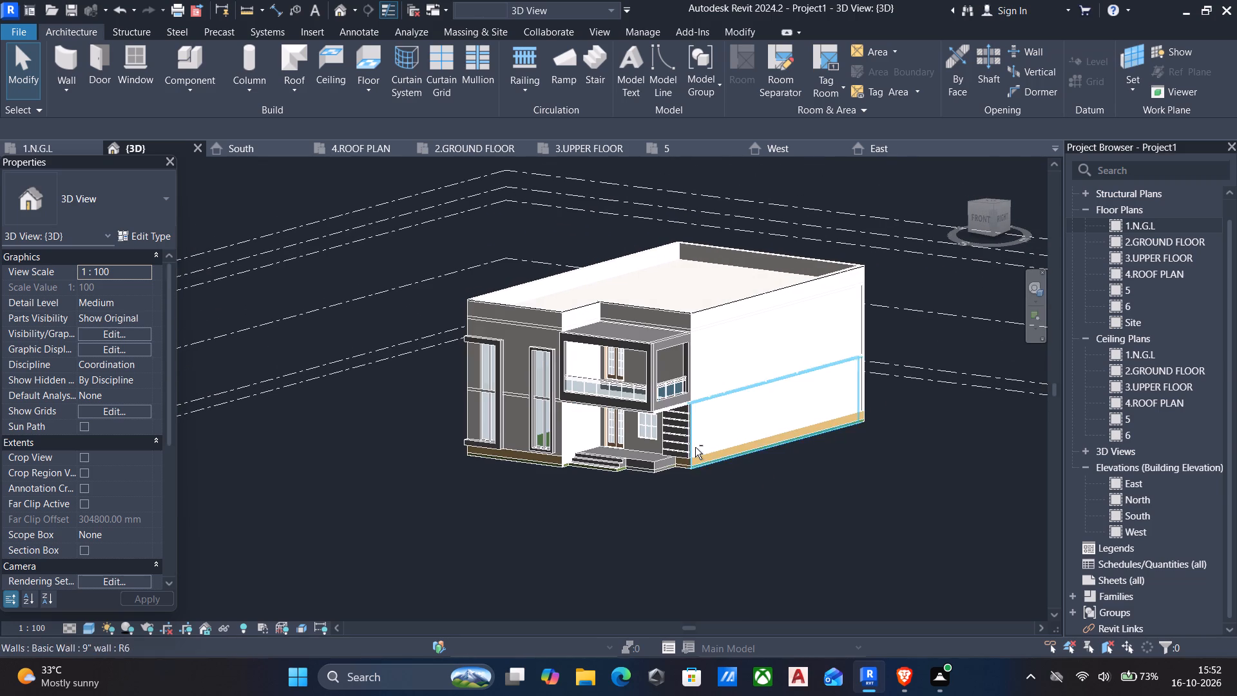
pyautogui.keyDown('shift'); pyautogui.moveTo(691, 450); pyautogui.dragTo(586, 503, button='middle'); pyautogui.keyUp('shift')
pyautogui.keyDown('shift'); pyautogui.middleClick(599, 499); pyautogui.keyUp('shift')
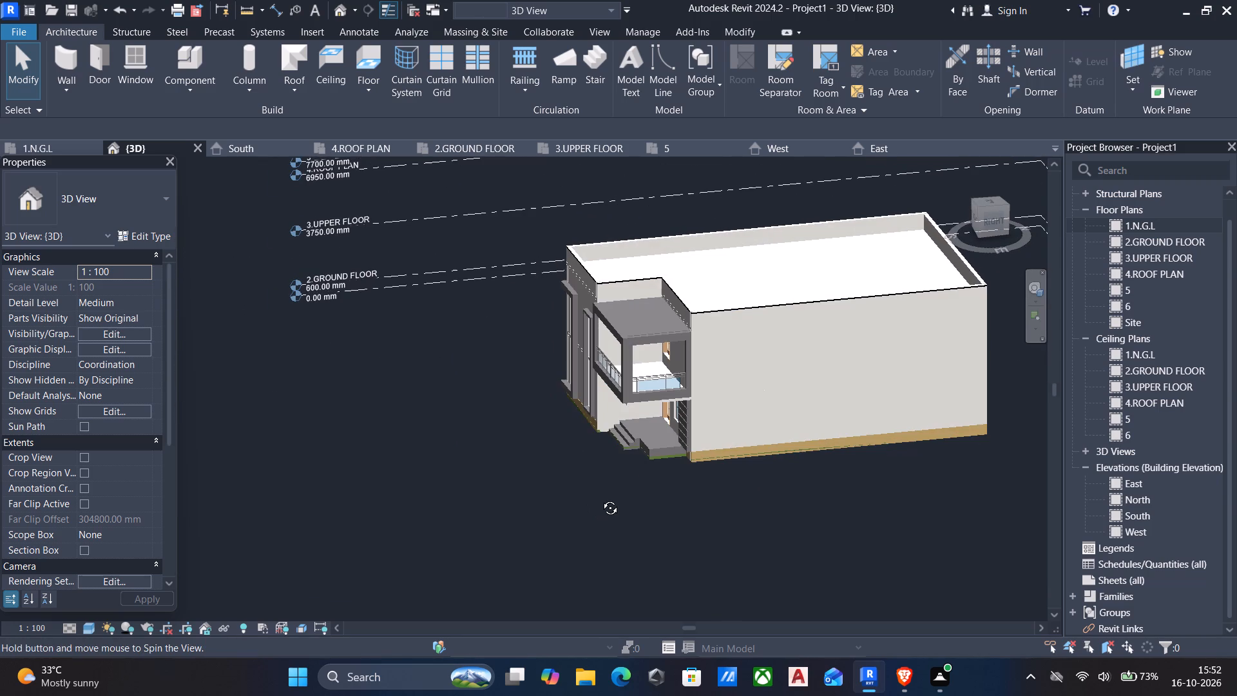
pyautogui.keyDown('shift'); pyautogui.moveTo(600, 498); pyautogui.dragTo(631, 488, button='middle'); pyautogui.keyUp('shift')
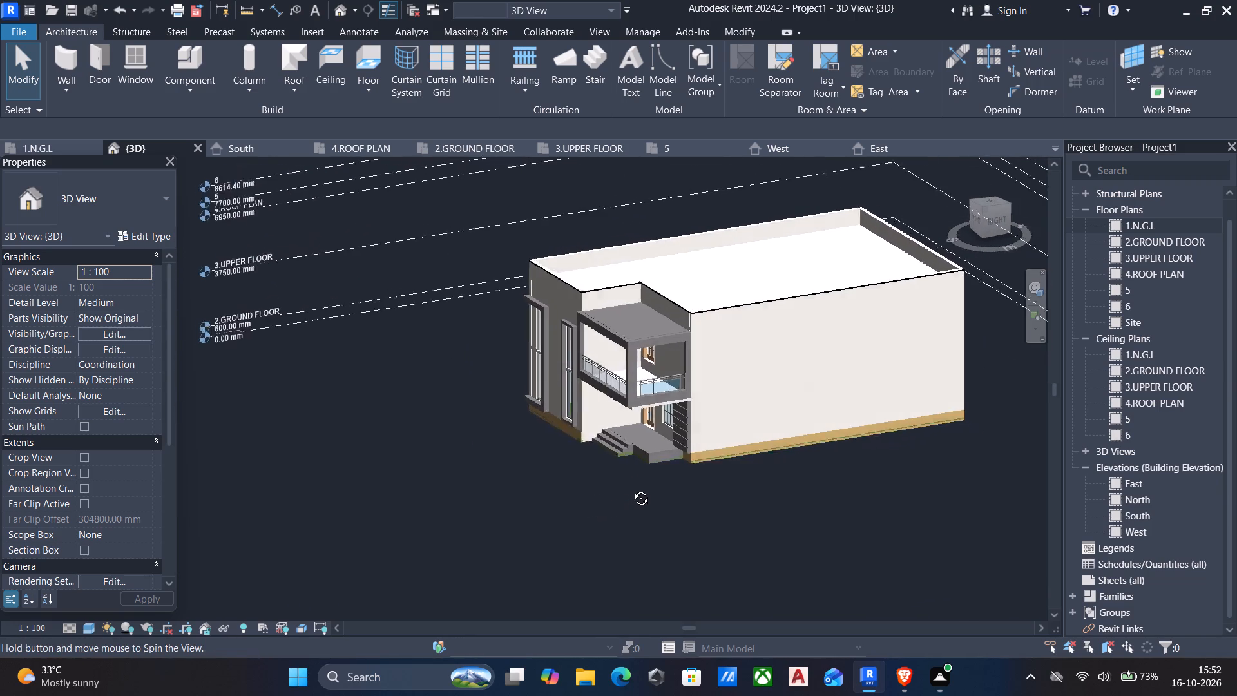
pyautogui.keyDown('shift'); pyautogui.moveTo(631, 488); pyautogui.dragTo(654, 480, button='middle'); pyautogui.keyUp('shift')
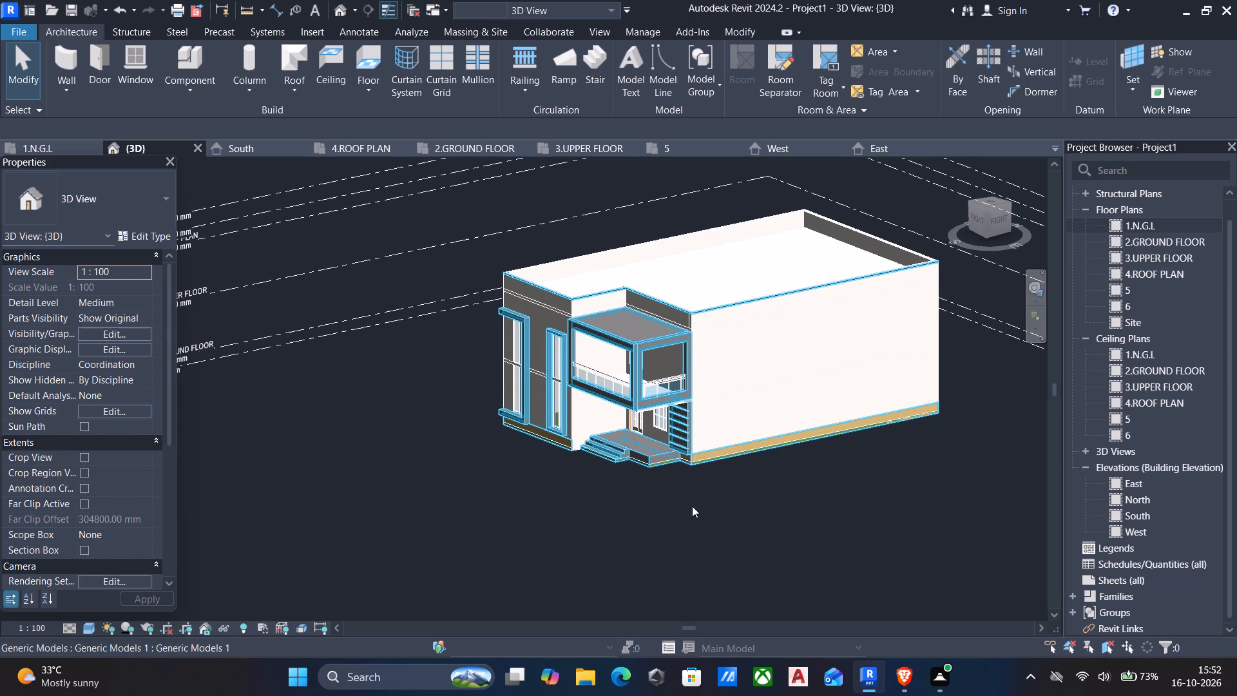
pyautogui.scroll(4, 593, 519)
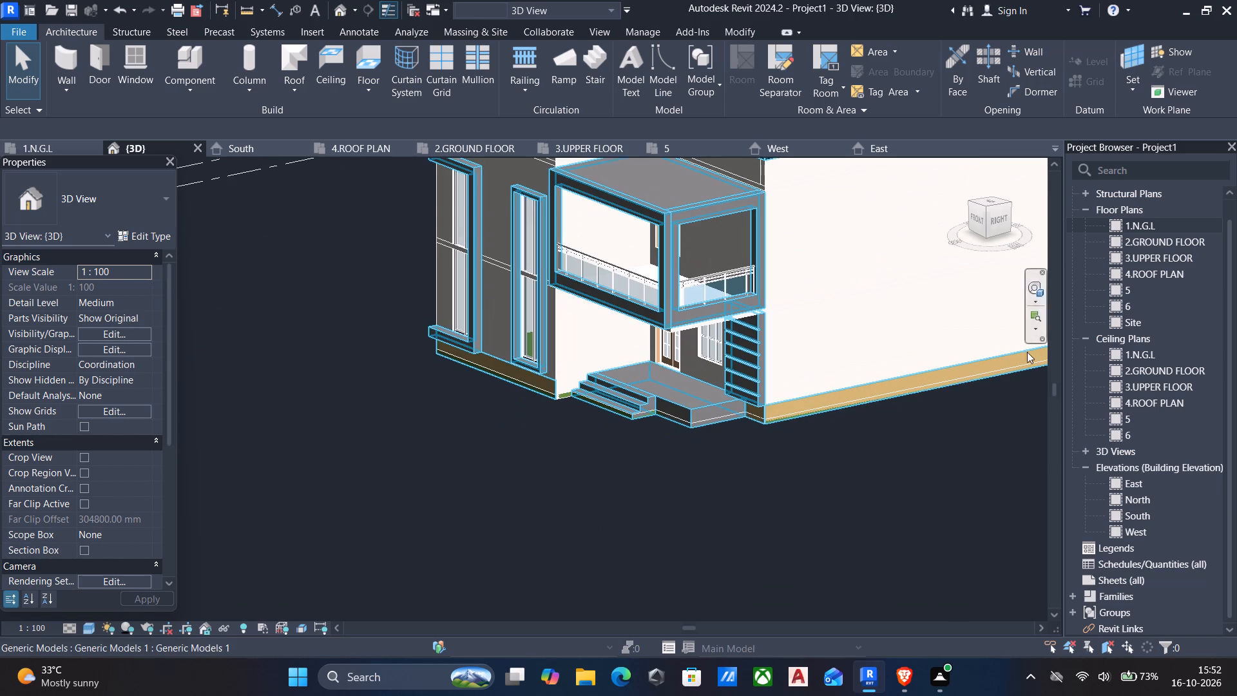
# Start an architectural floor in the Site plan and duplicate its type as 6" floor site.
pyautogui.doubleClick(1132, 324)
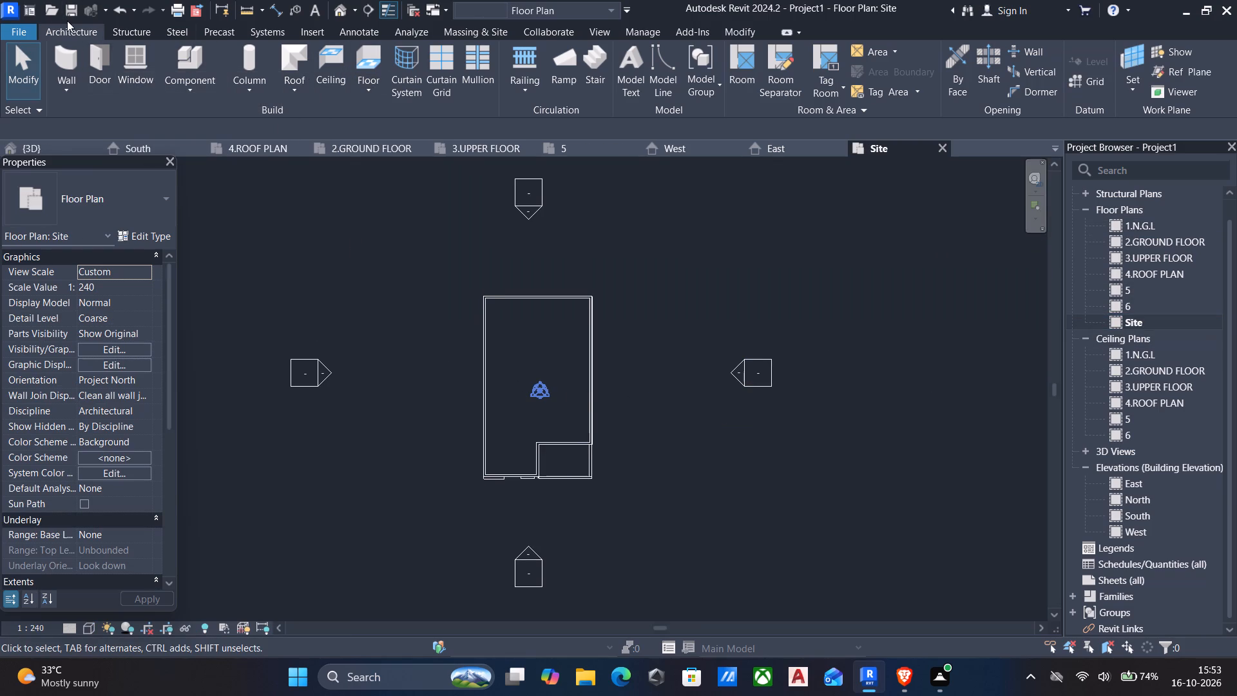
pyautogui.click(352, 85)
pyautogui.click(397, 110)
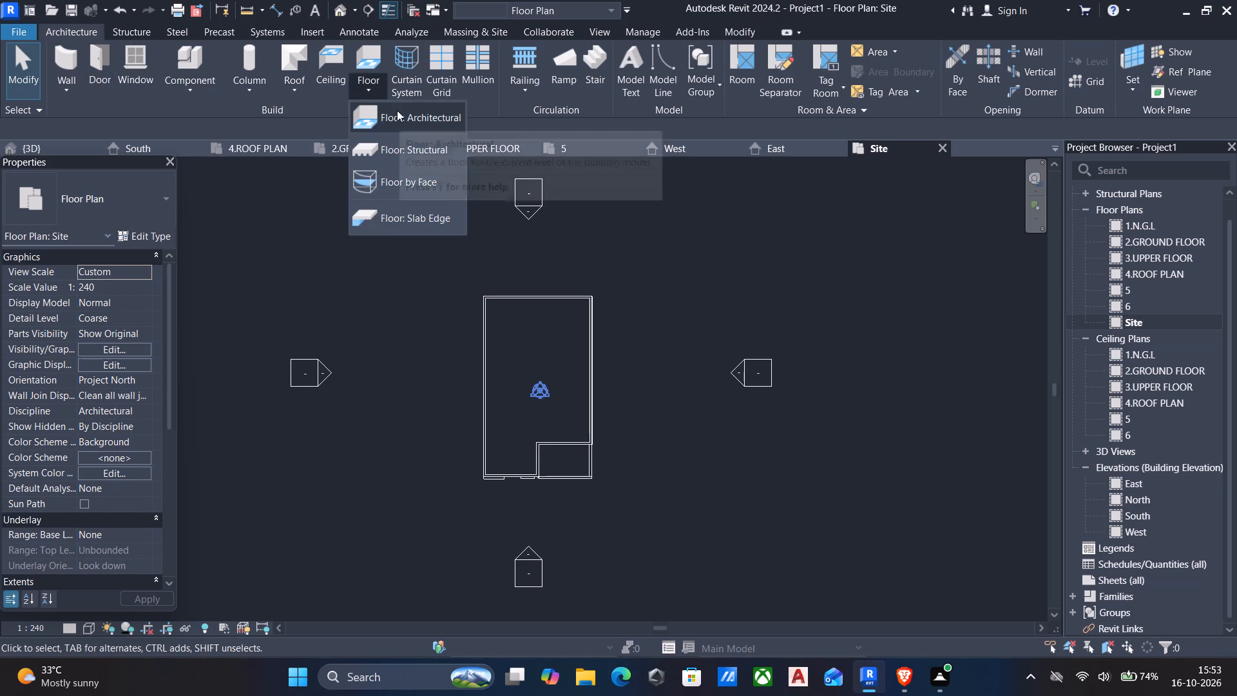
pyautogui.click(155, 232)
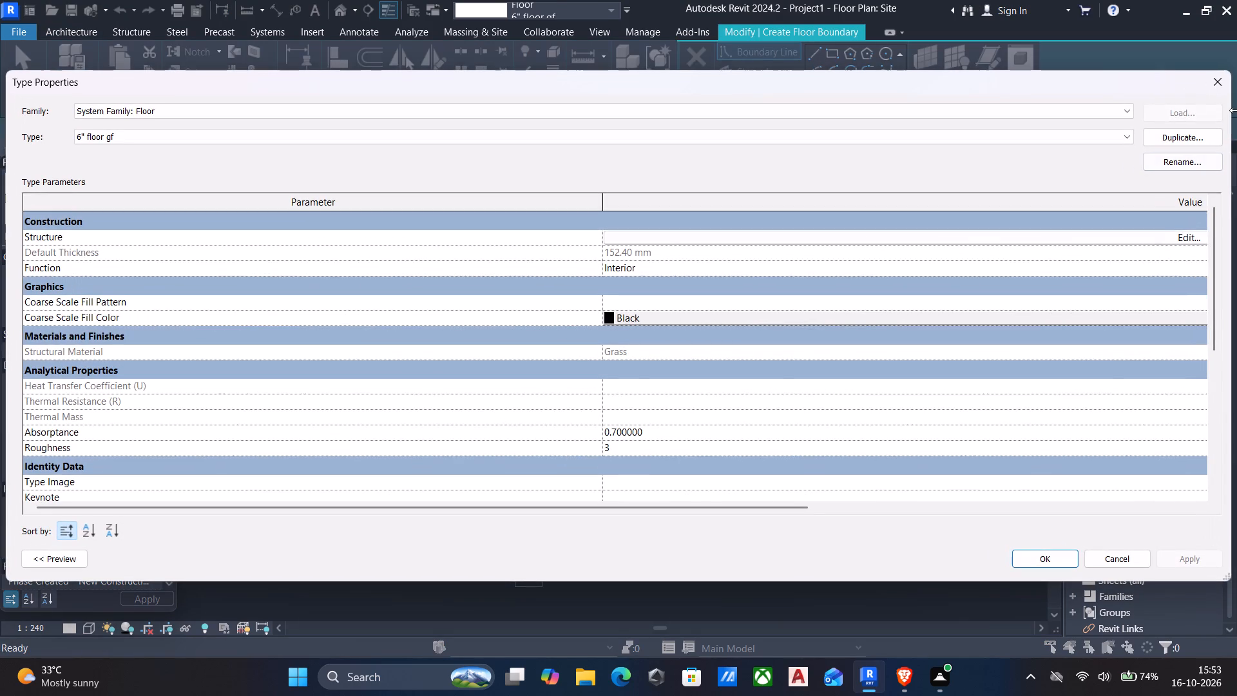
pyautogui.click(1172, 138)
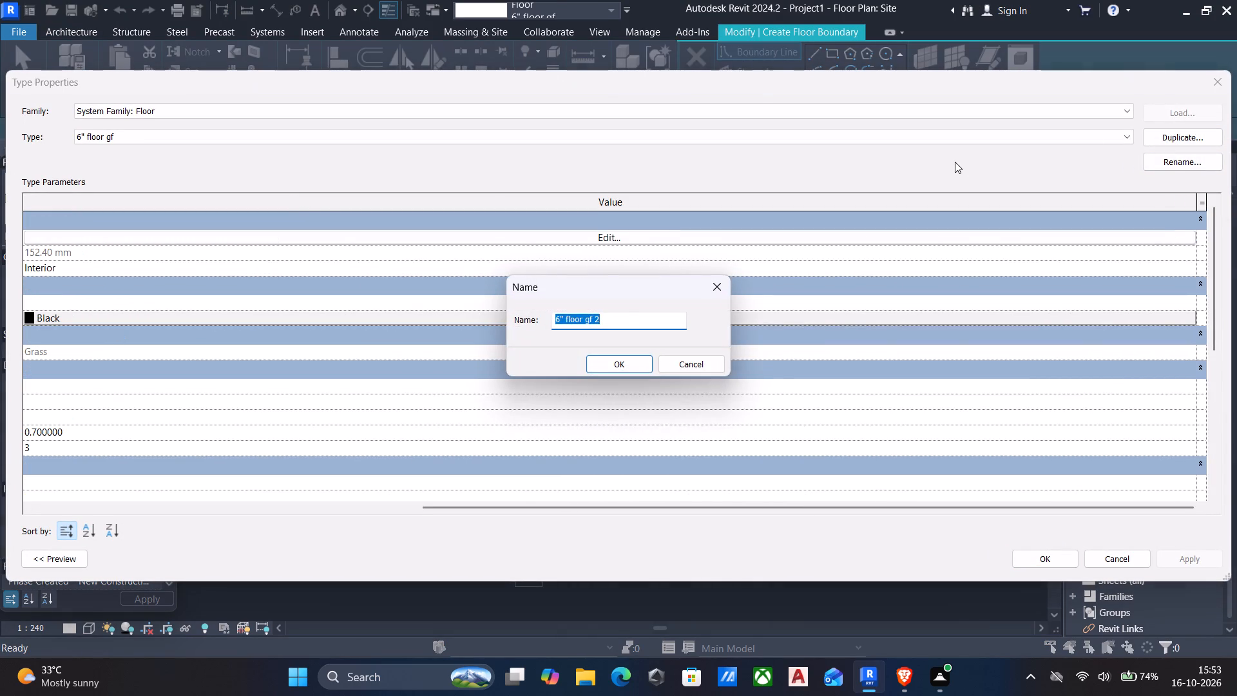
pyautogui.press('BackSpace')
pyautogui.write('6" floor site')
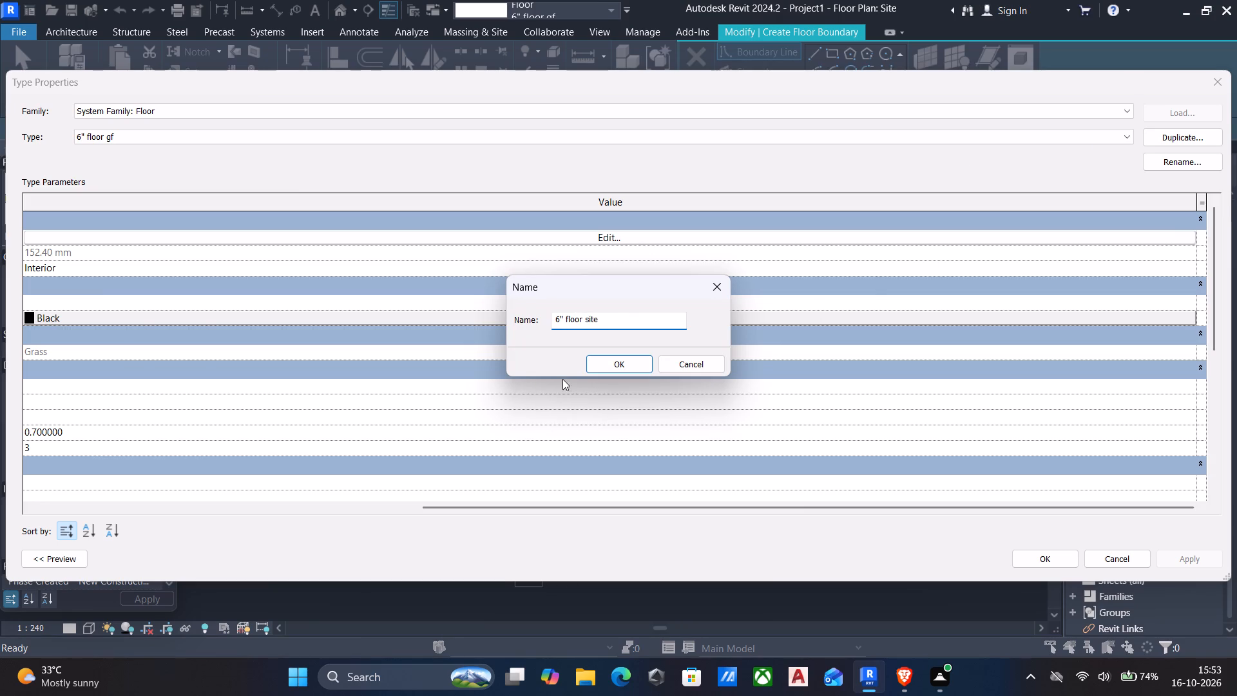
pyautogui.click(600, 365)
# Create a new material named site for the structure layer of the 6" floor site type.
pyautogui.click(606, 238)
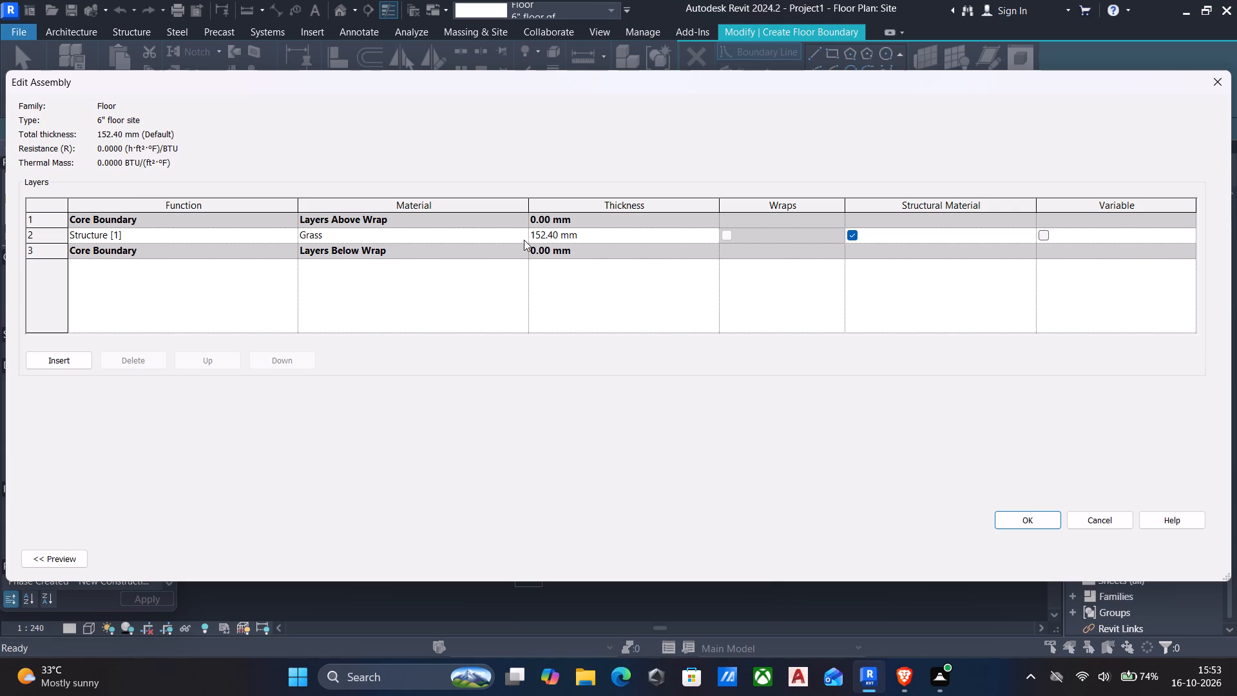
pyautogui.click(524, 240)
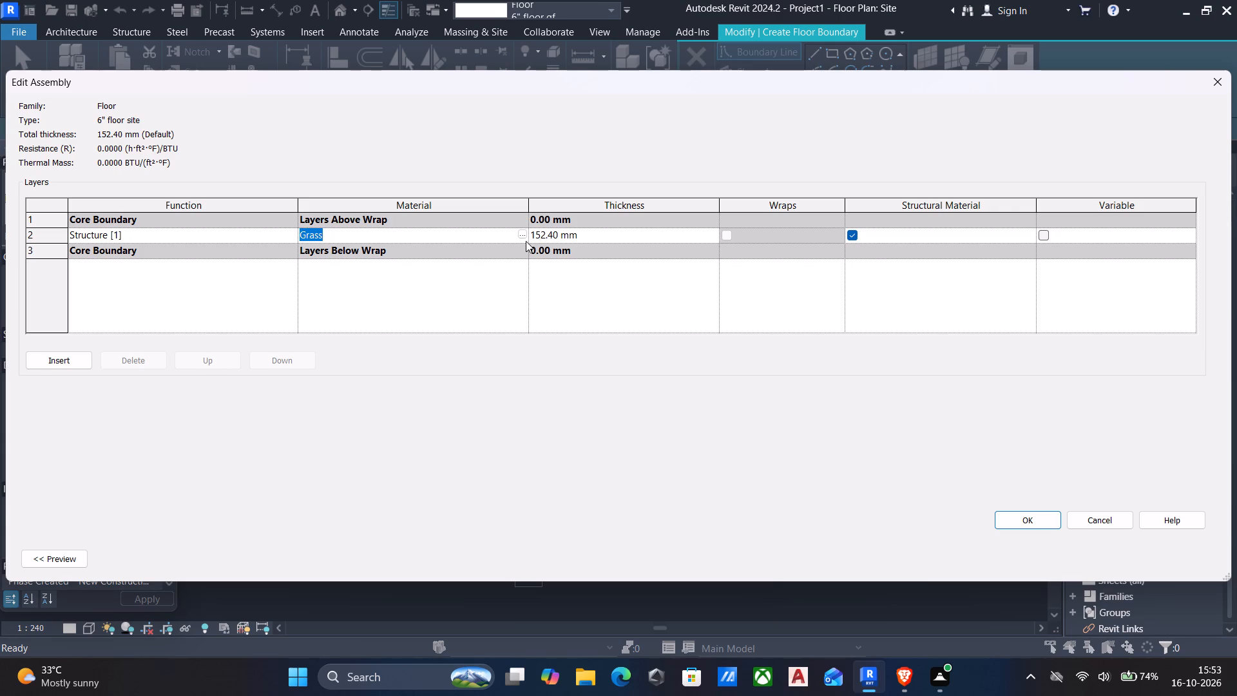
pyautogui.click(524, 234)
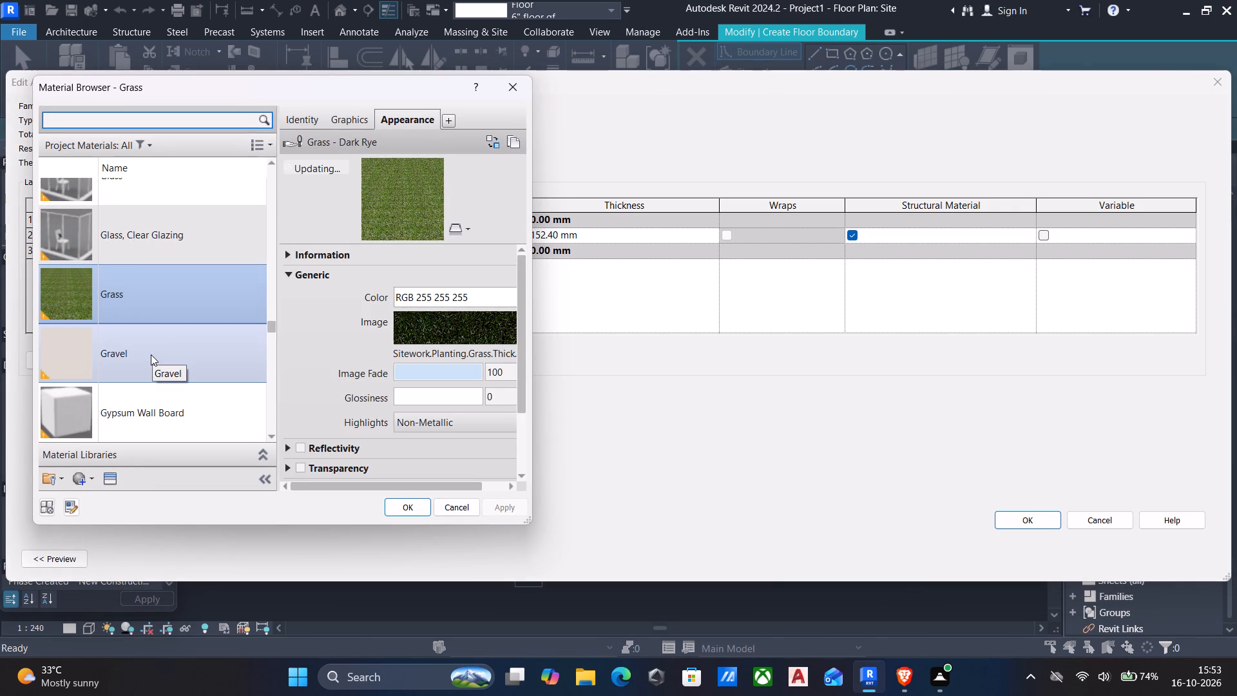
pyautogui.click(80, 477)
pyautogui.click(122, 496)
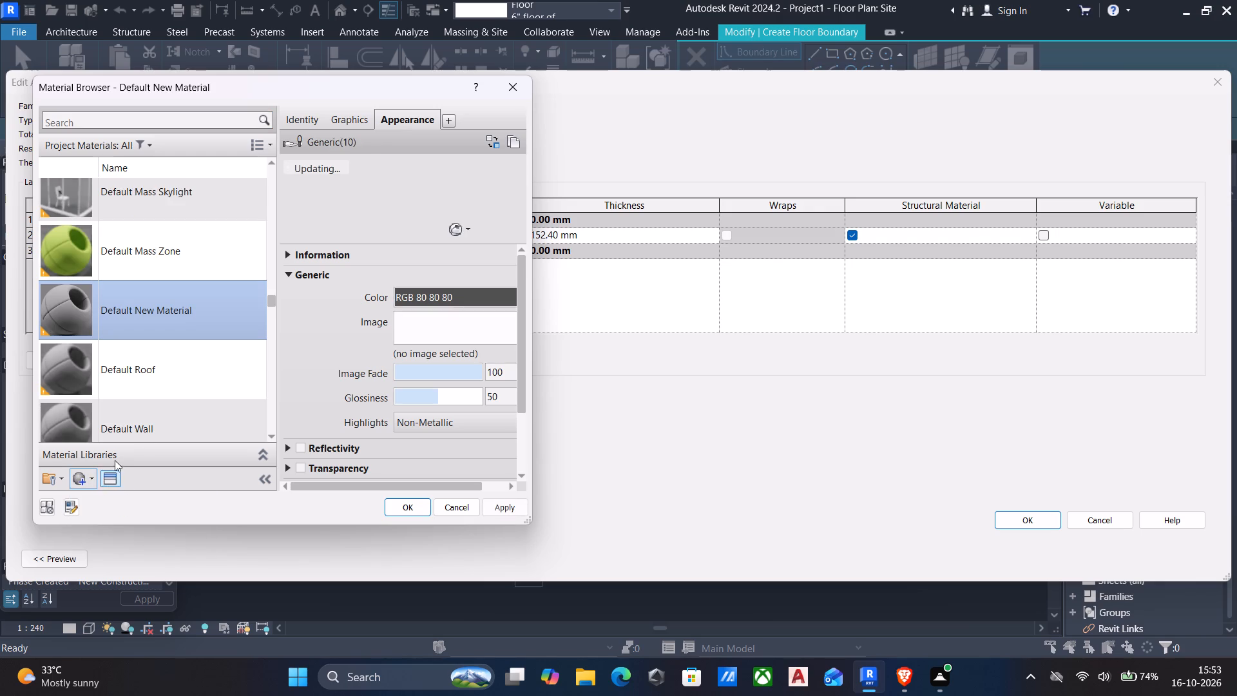
pyautogui.click(289, 119)
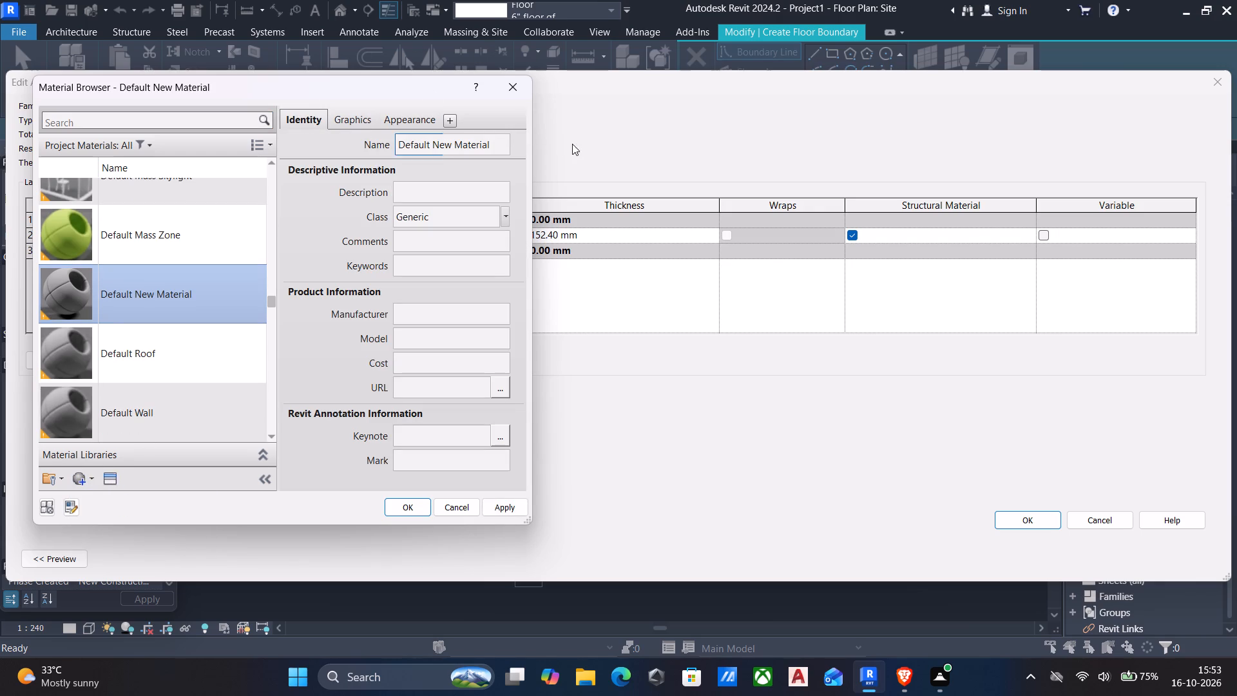
pyautogui.click(507, 147)
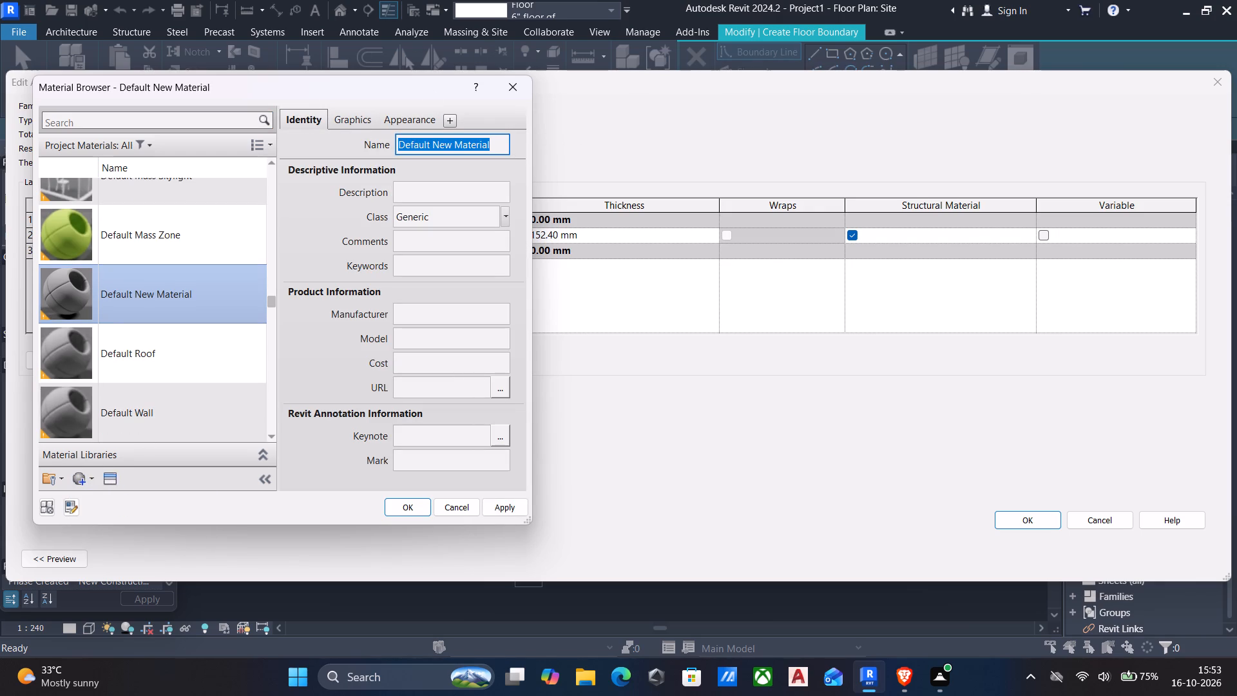
pyautogui.write('site')
pyautogui.press('space')
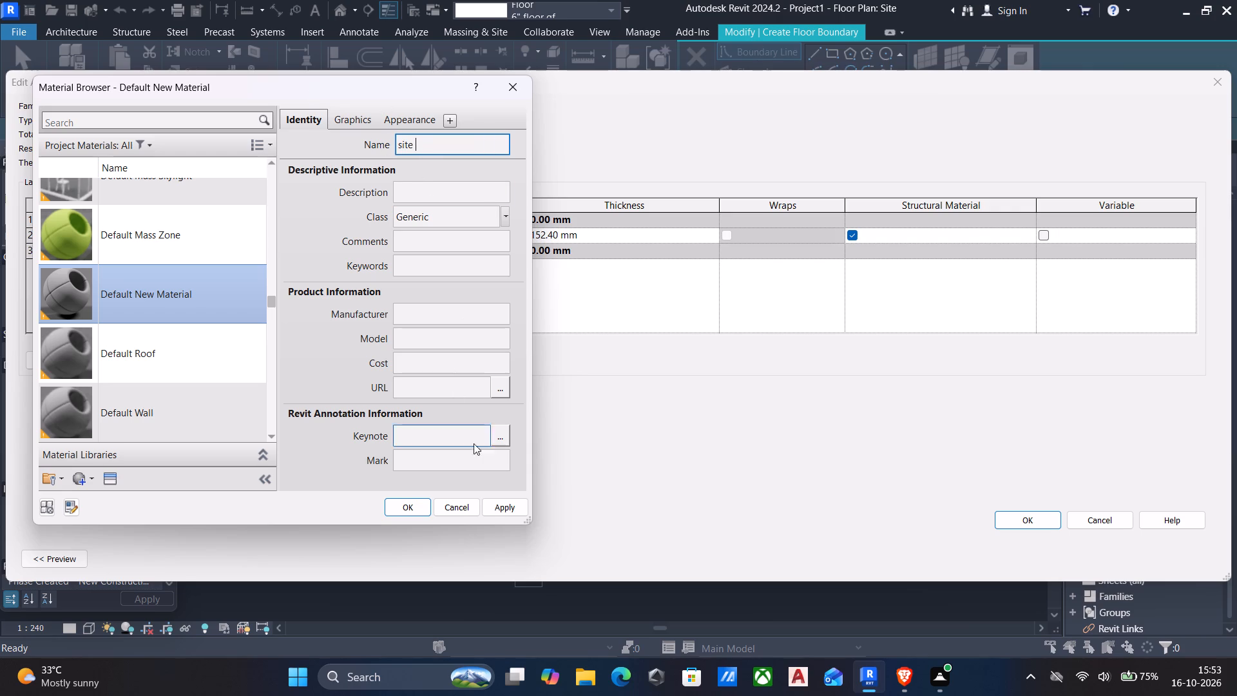
pyautogui.click(498, 505)
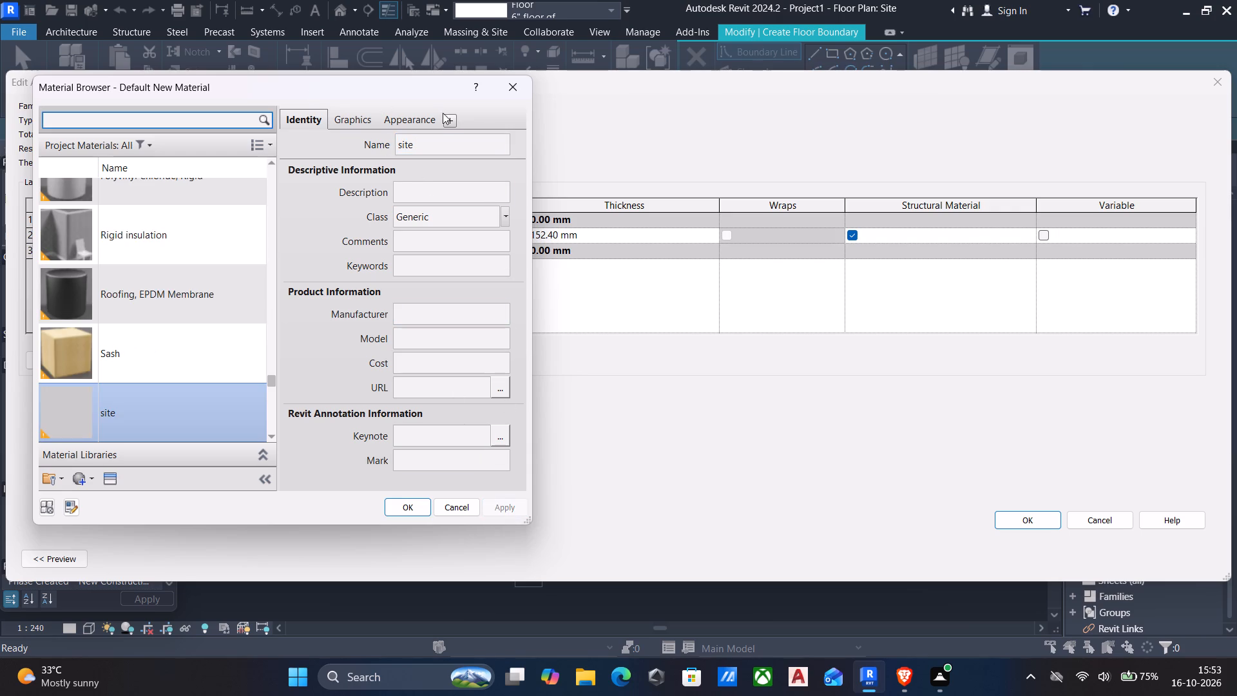
# Assign the ground.jpeg image from the AUTOCAD PLANS FUJI folder to the site material's appearance and apply it to the structure layer.
pyautogui.click(417, 117)
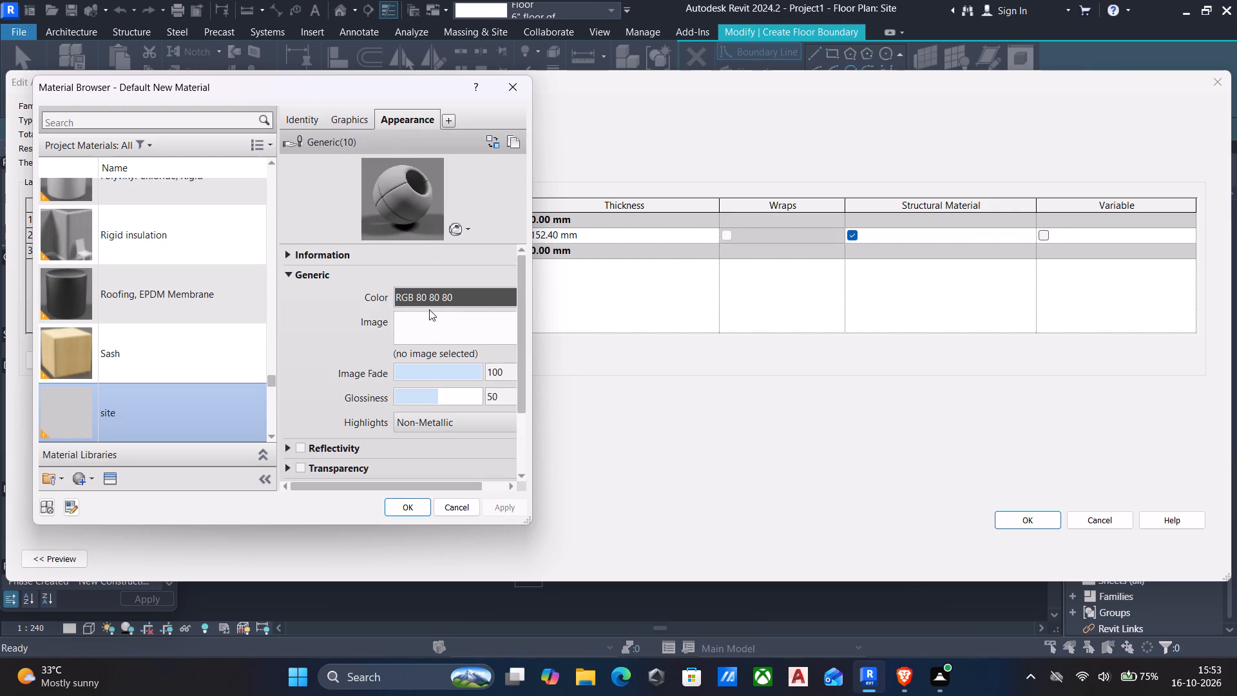
pyautogui.click(429, 315)
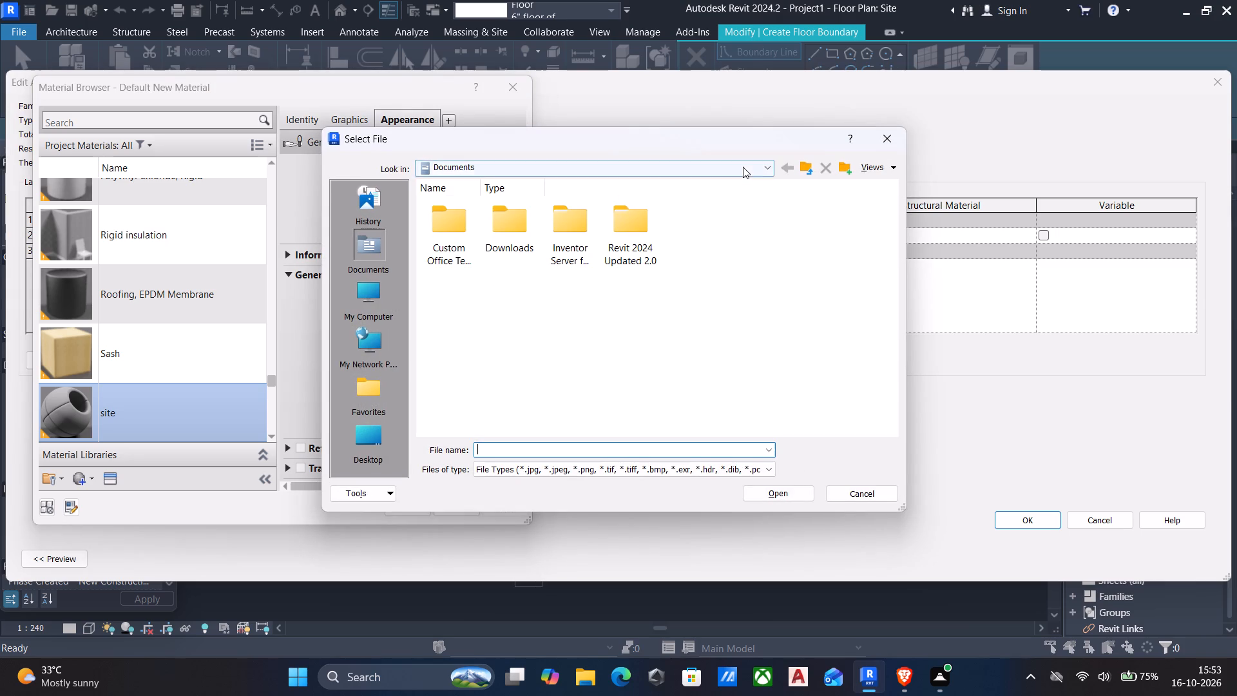
pyautogui.click(743, 167)
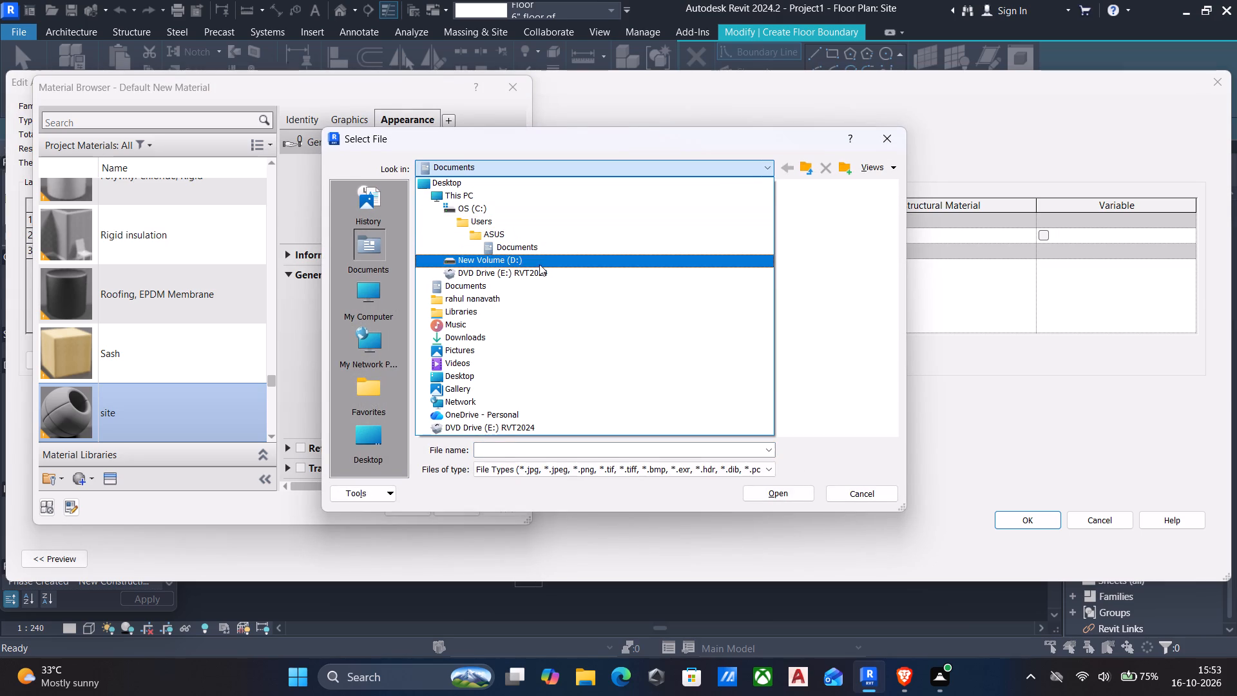
pyautogui.click(492, 227)
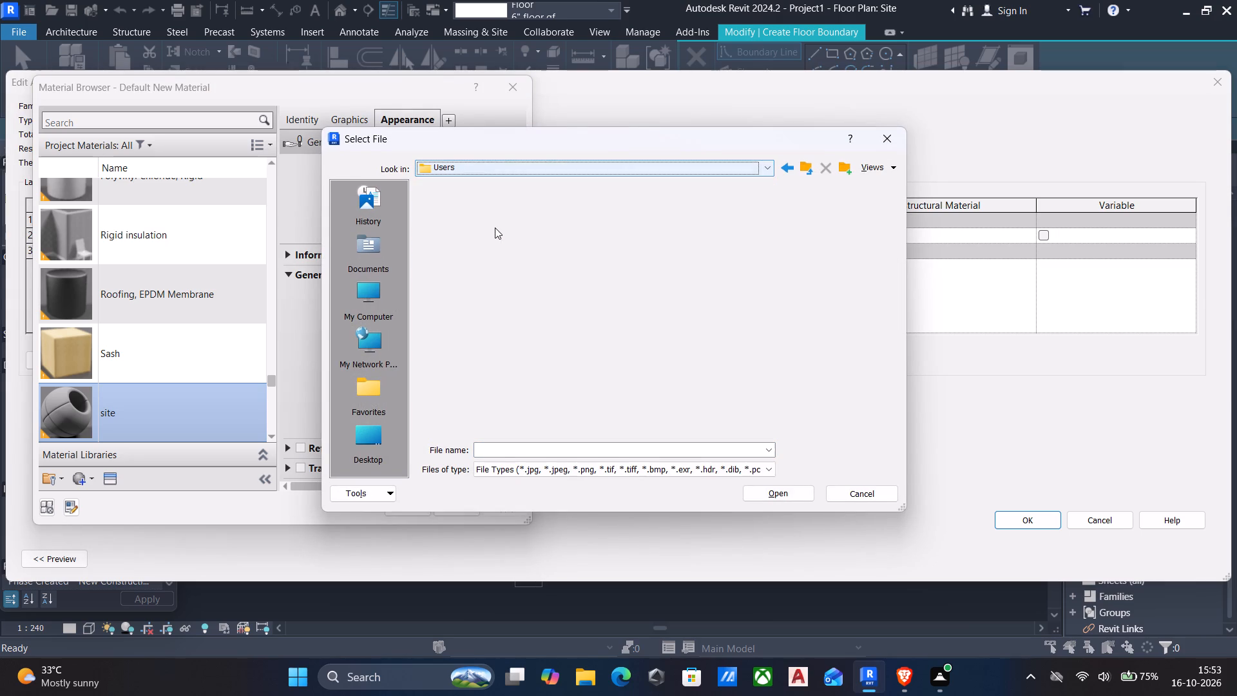
pyautogui.doubleClick(461, 213)
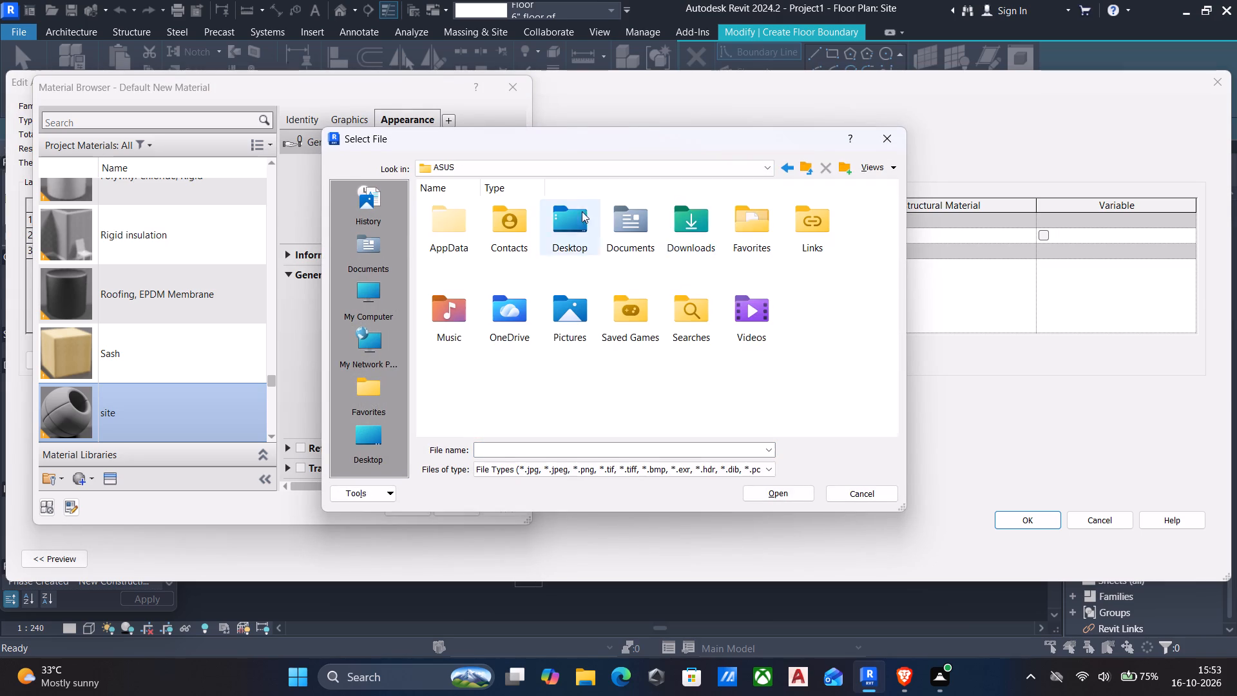
pyautogui.doubleClick(698, 229)
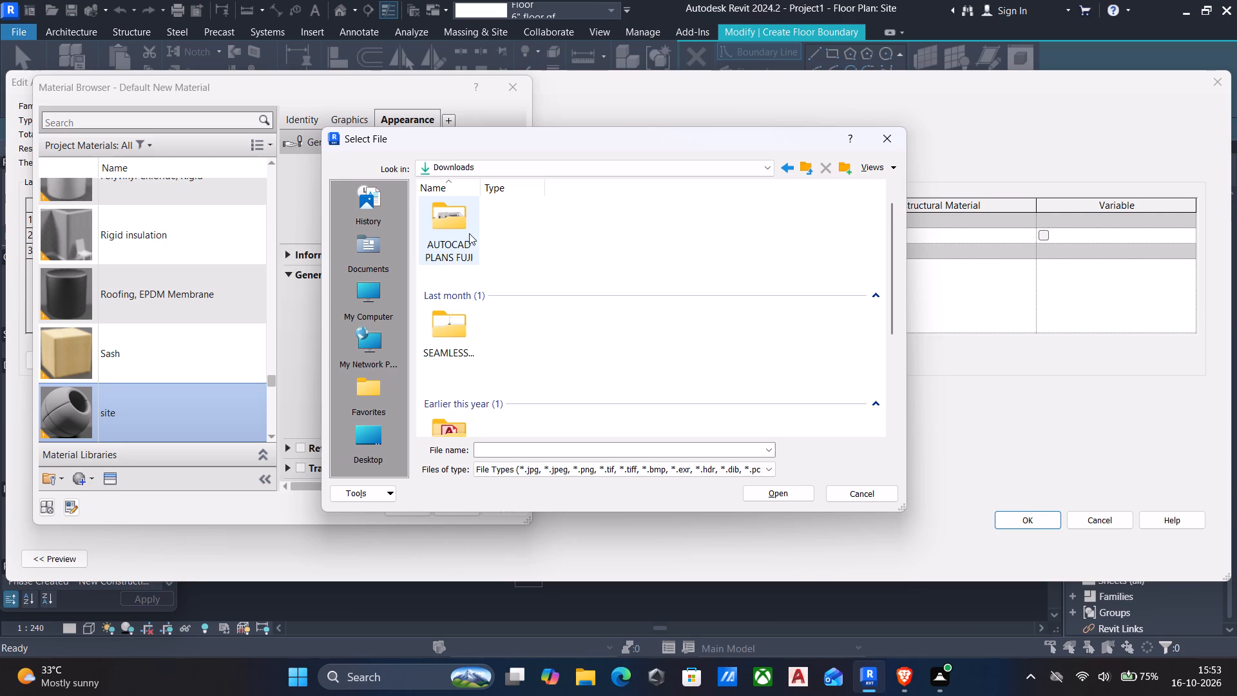
pyautogui.doubleClick(475, 237)
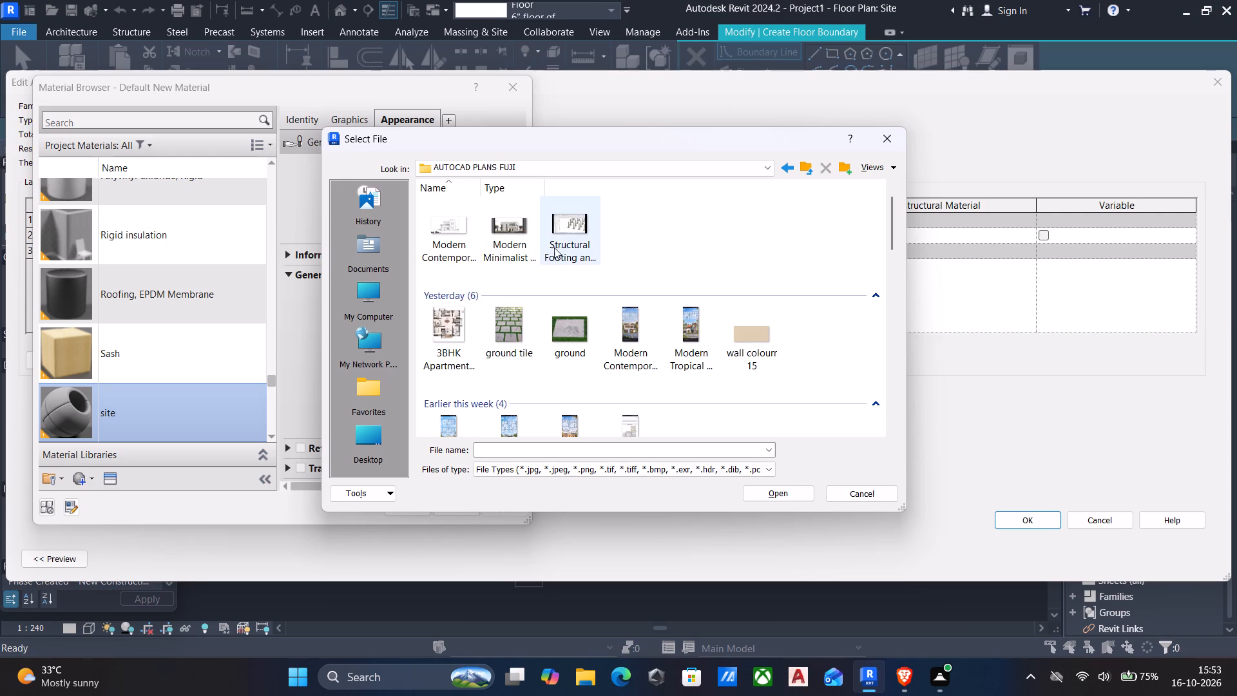
pyautogui.click(556, 327)
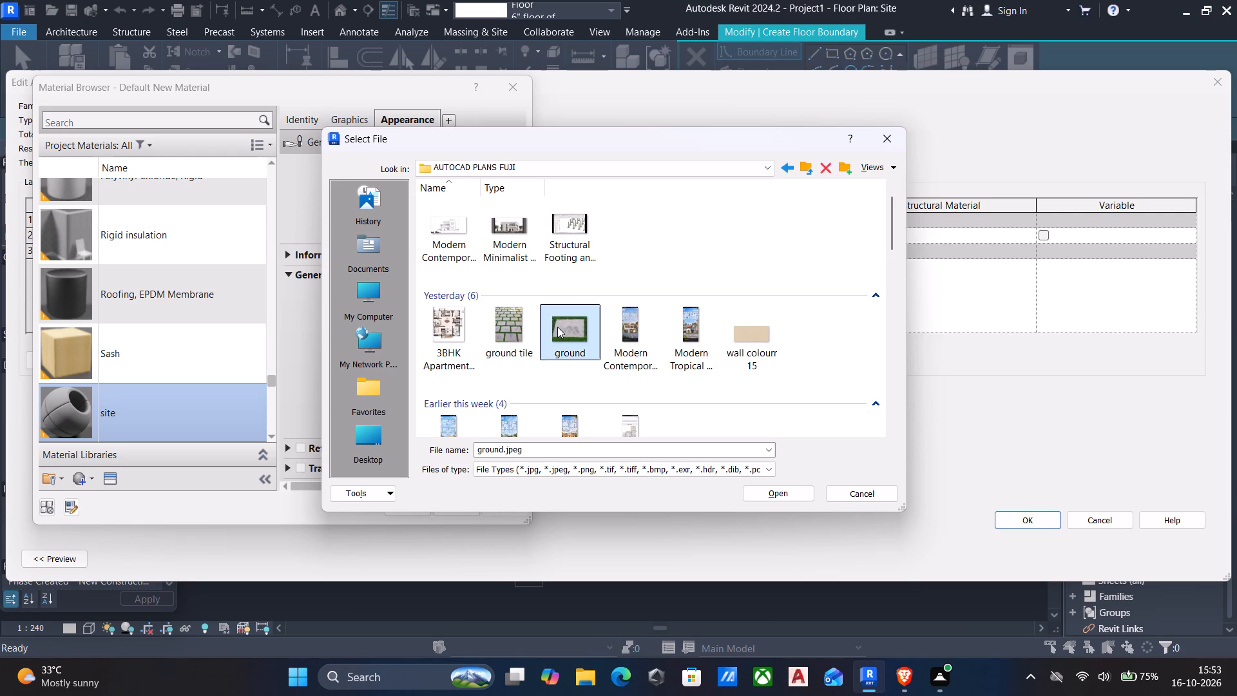
pyautogui.click(774, 493)
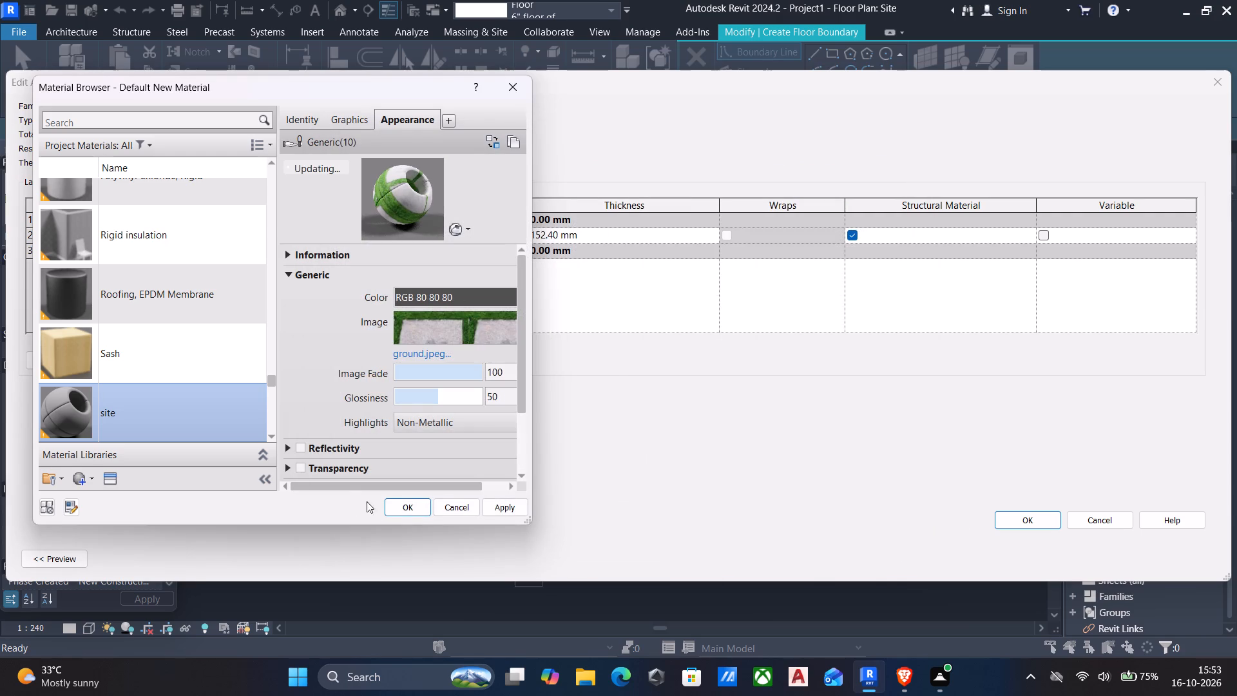
pyautogui.click(518, 510)
pyautogui.click(422, 506)
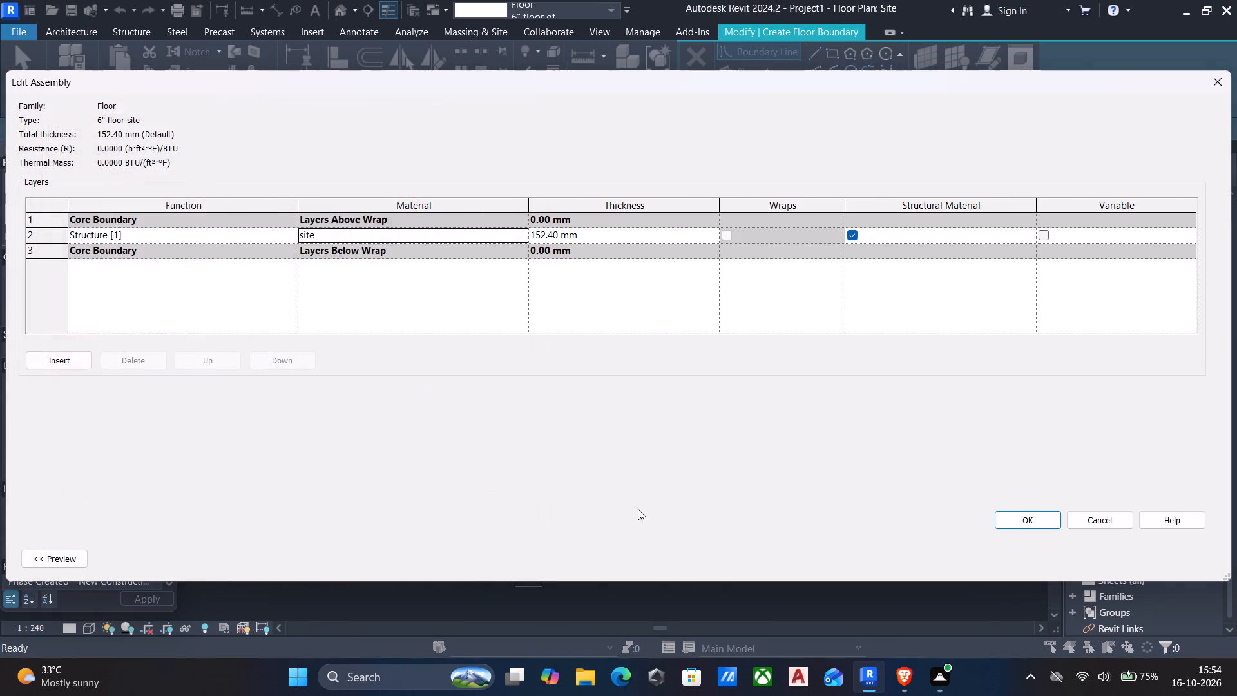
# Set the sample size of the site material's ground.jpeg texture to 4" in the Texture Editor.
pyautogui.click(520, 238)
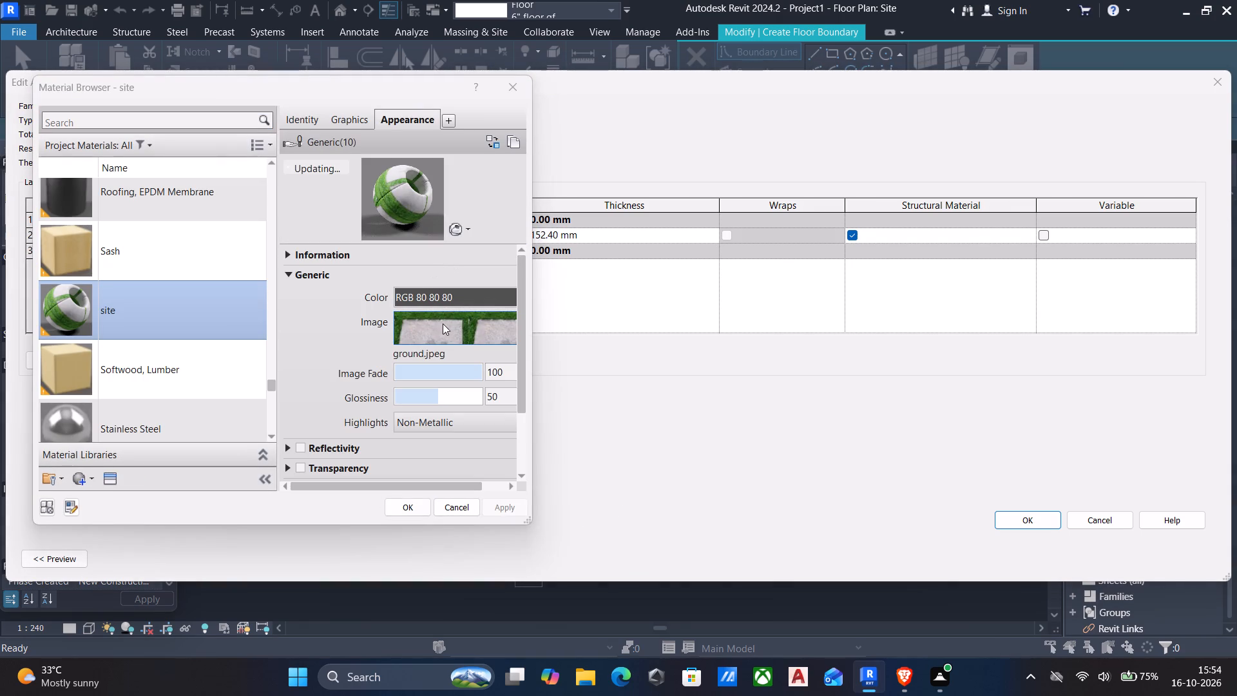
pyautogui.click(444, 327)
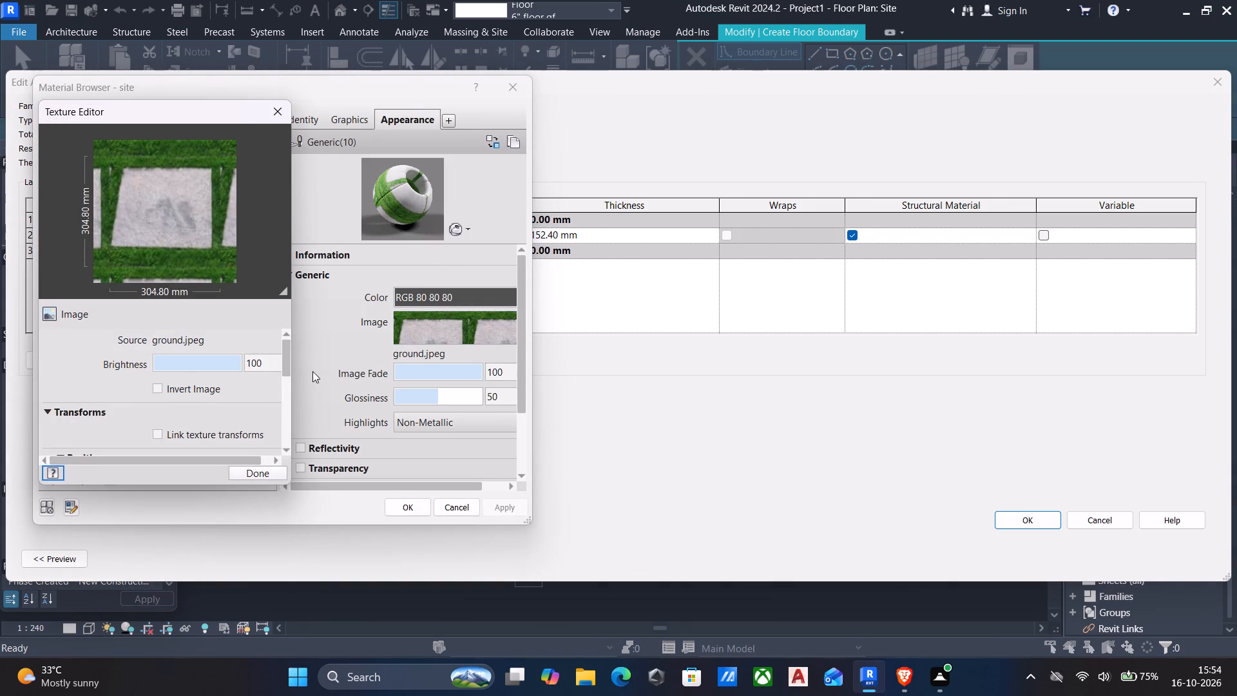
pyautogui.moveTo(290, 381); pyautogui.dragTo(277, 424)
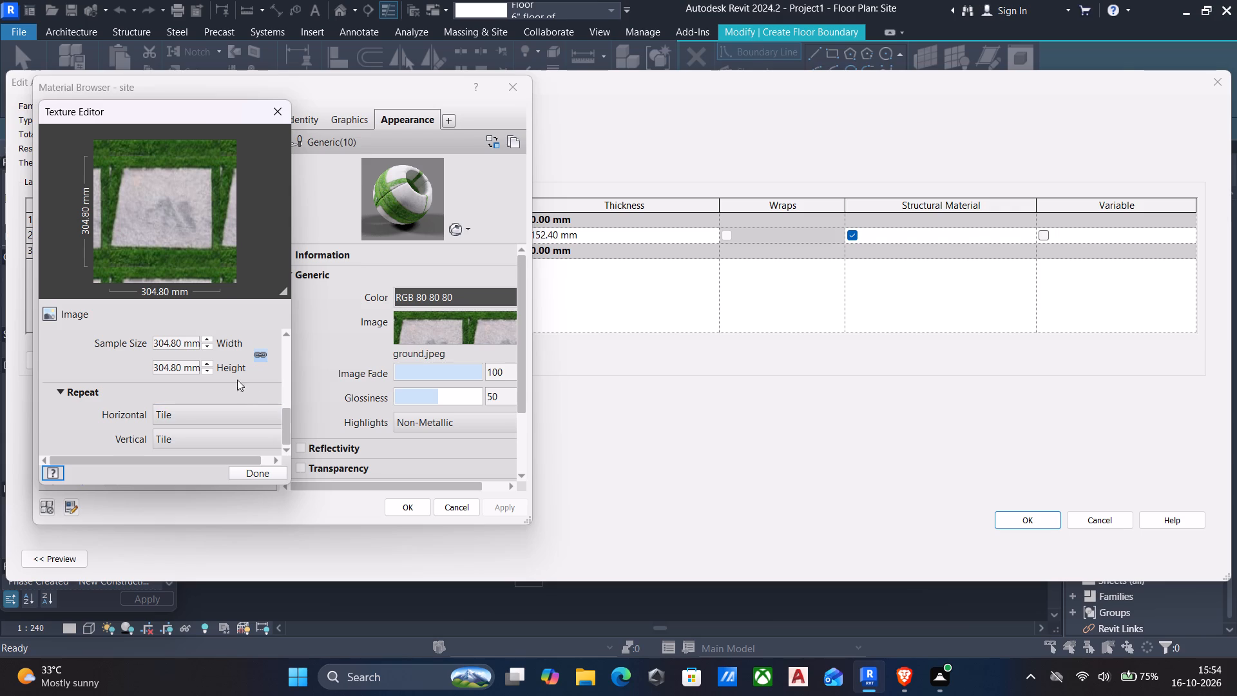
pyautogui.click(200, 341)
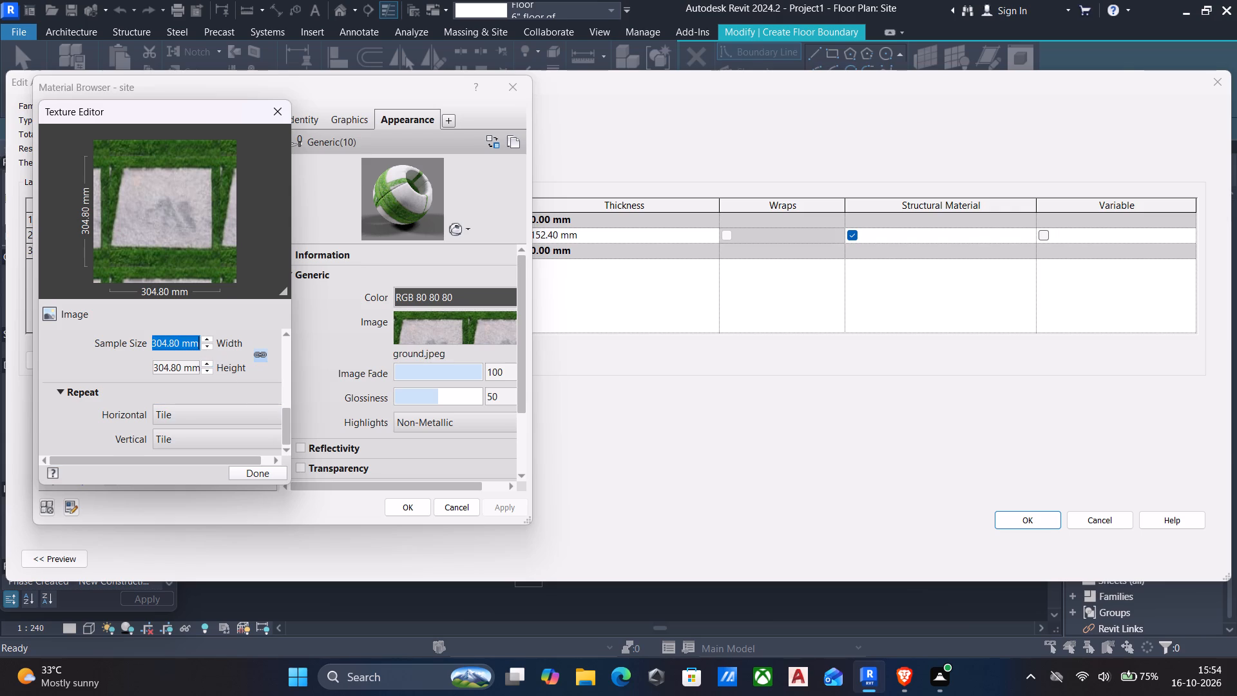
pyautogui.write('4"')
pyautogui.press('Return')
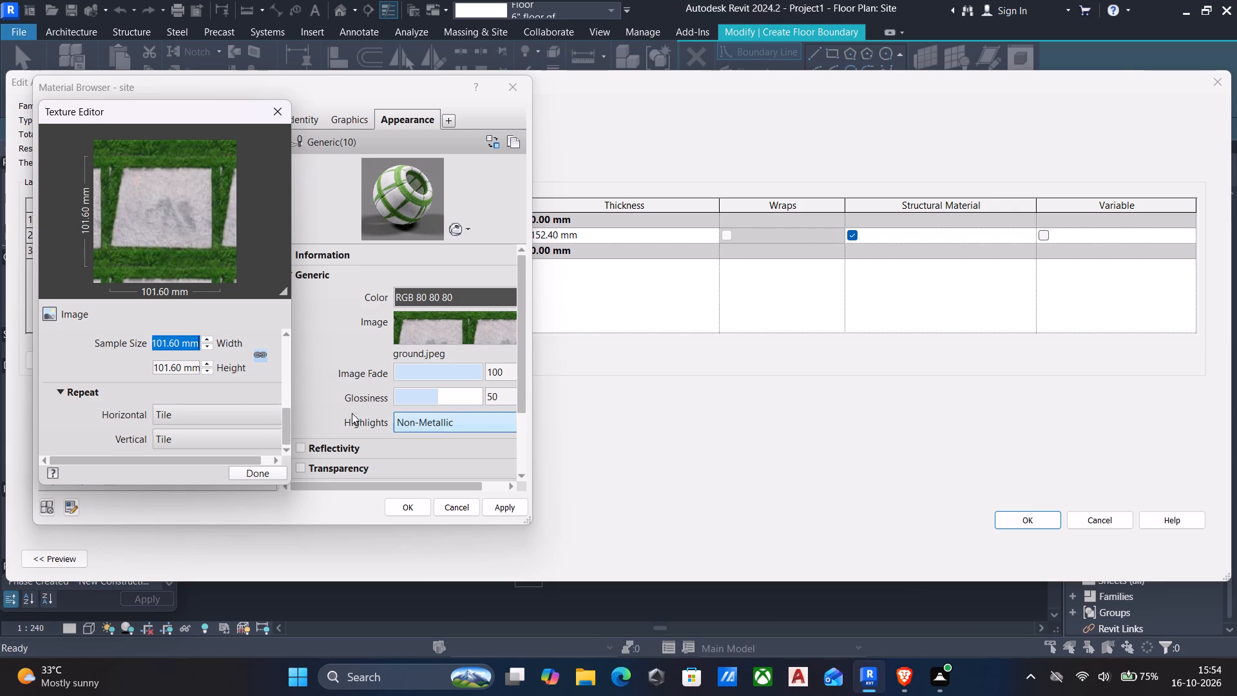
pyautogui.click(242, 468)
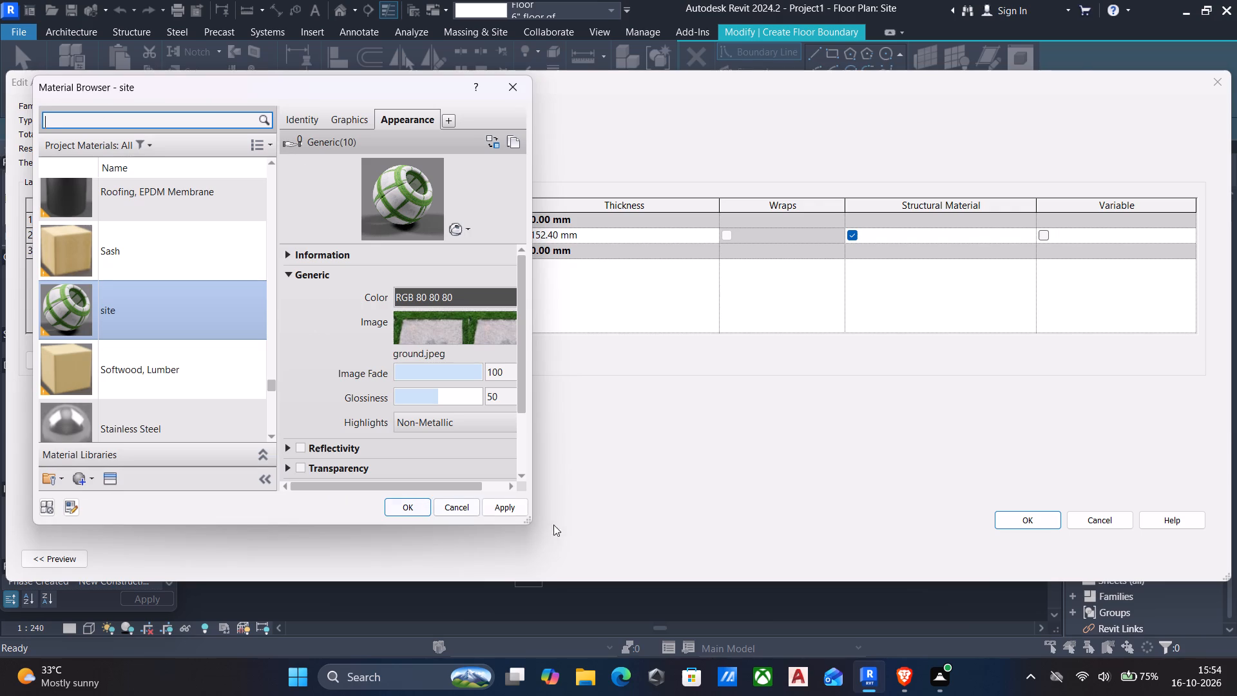
# Set the sample size of the site material's ground.jpeg texture to 4' and accept the 6" floor site type's properties.
pyautogui.click(457, 329)
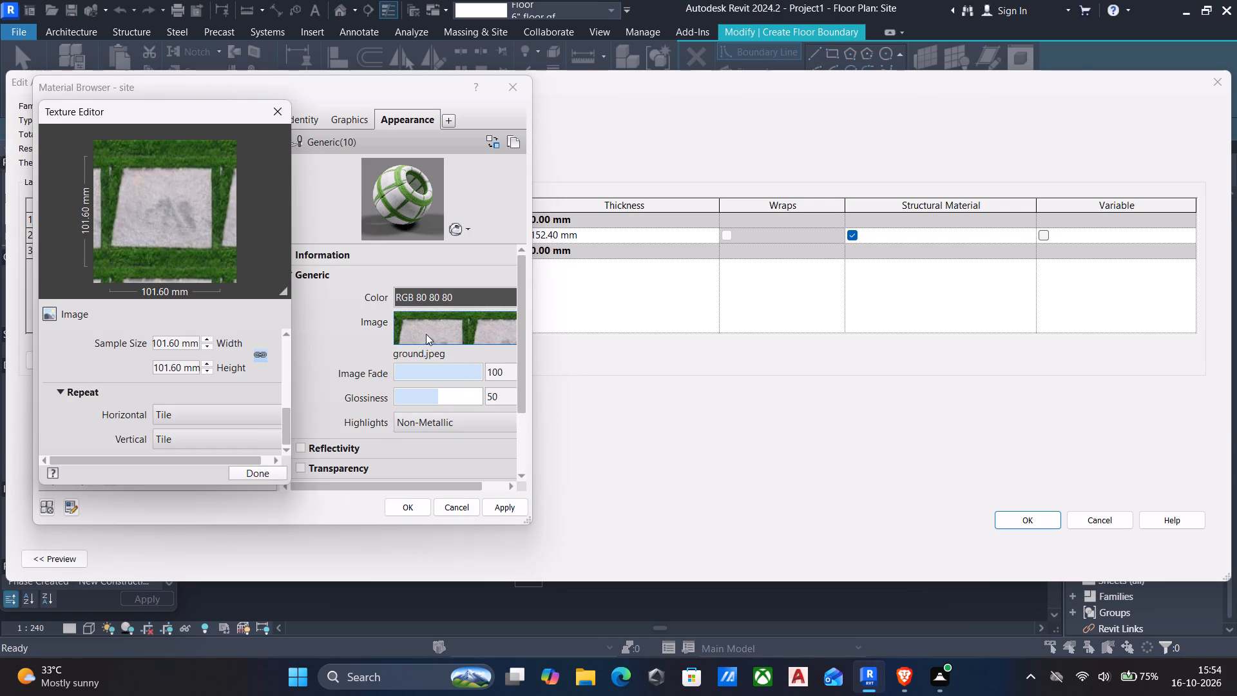
pyautogui.click(198, 342)
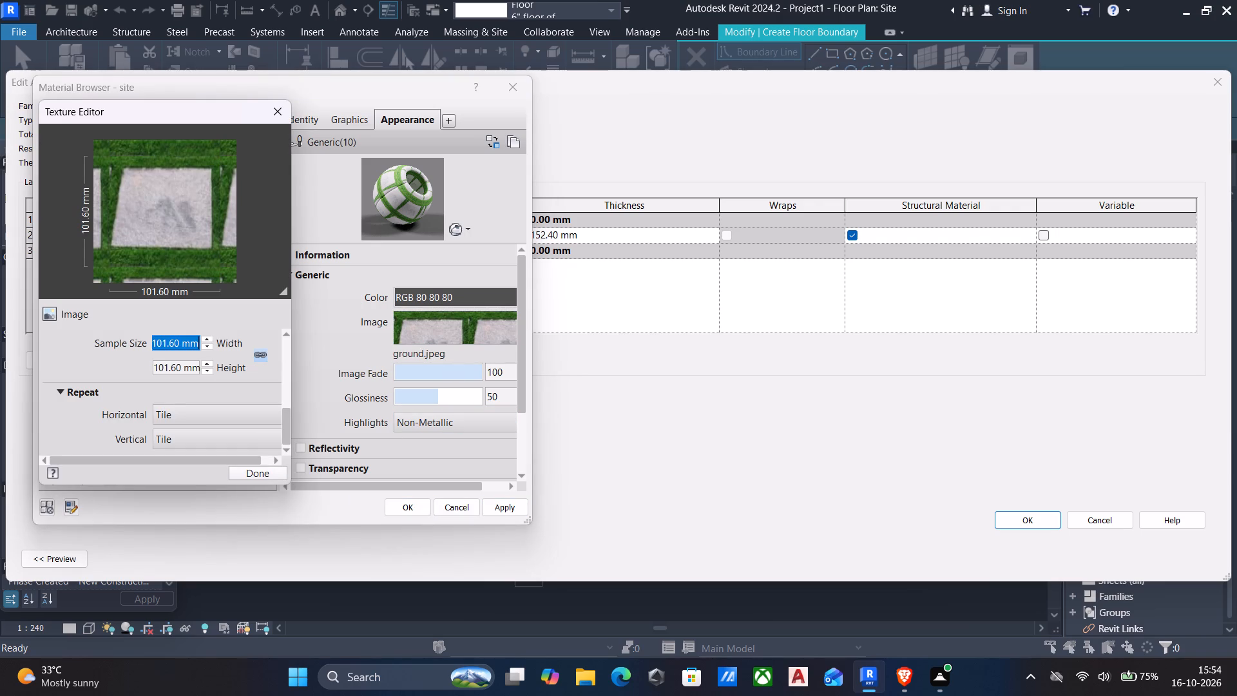
pyautogui.write("4'")
pyautogui.press('Return')
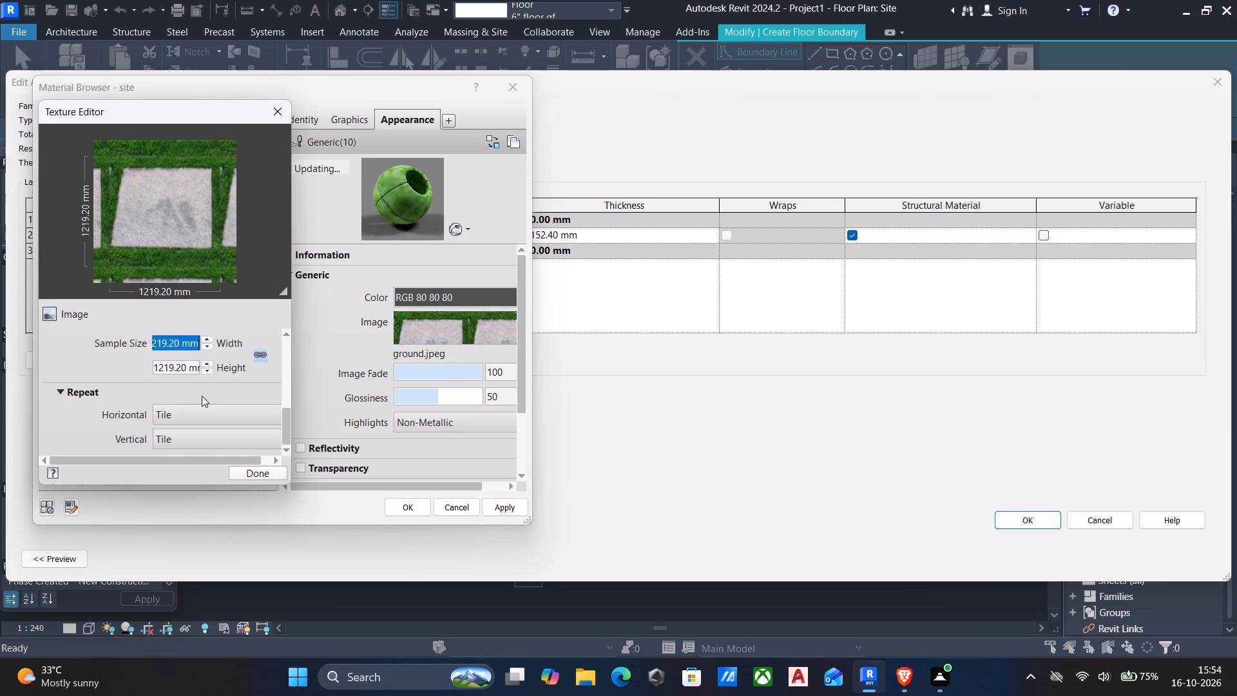
pyautogui.click(256, 467)
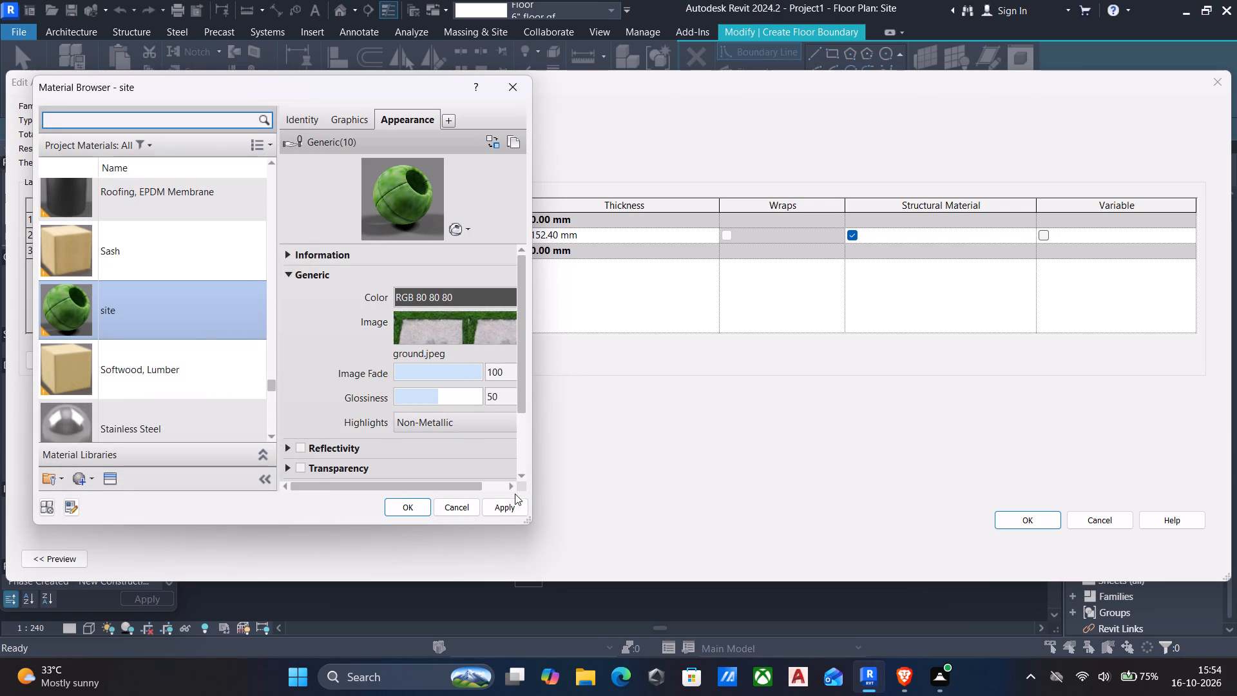
pyautogui.click(514, 510)
pyautogui.click(411, 500)
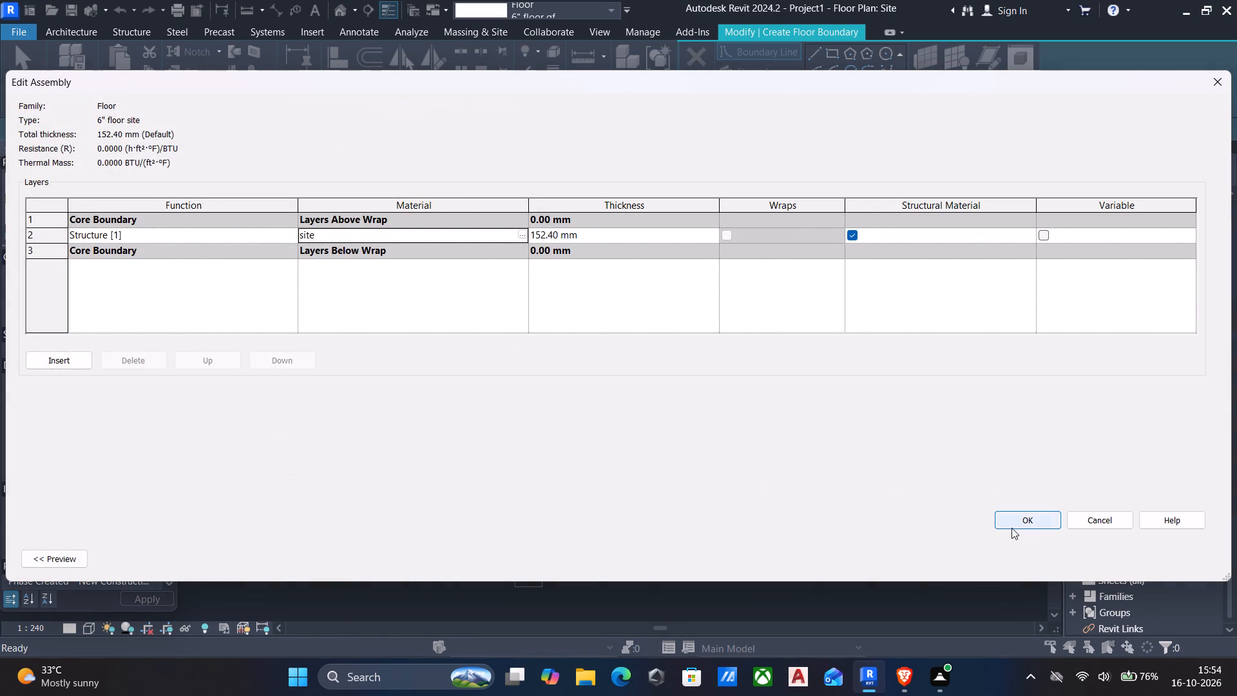
pyautogui.click(1013, 525)
pyautogui.click(1210, 564)
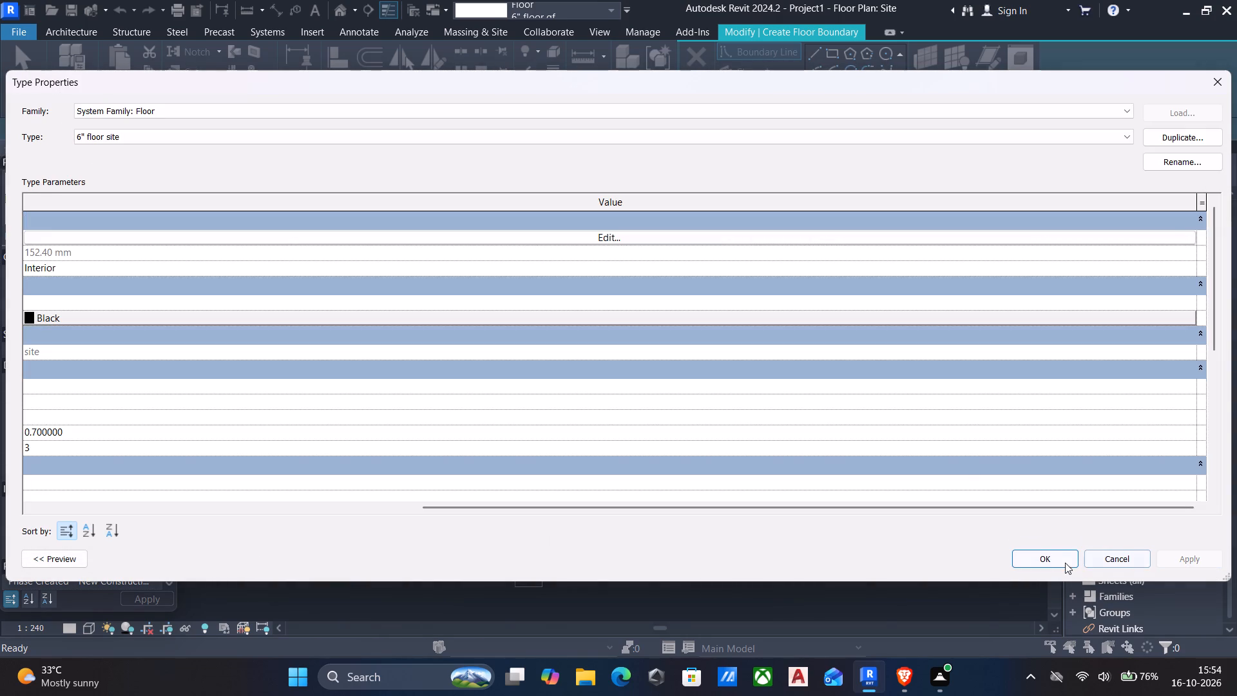
pyautogui.click(1058, 562)
# Sketch a rectangular floor boundary about 33000 by 31000 mm around the house and finish the site floor.
pyautogui.scroll(-3, 821, 425)
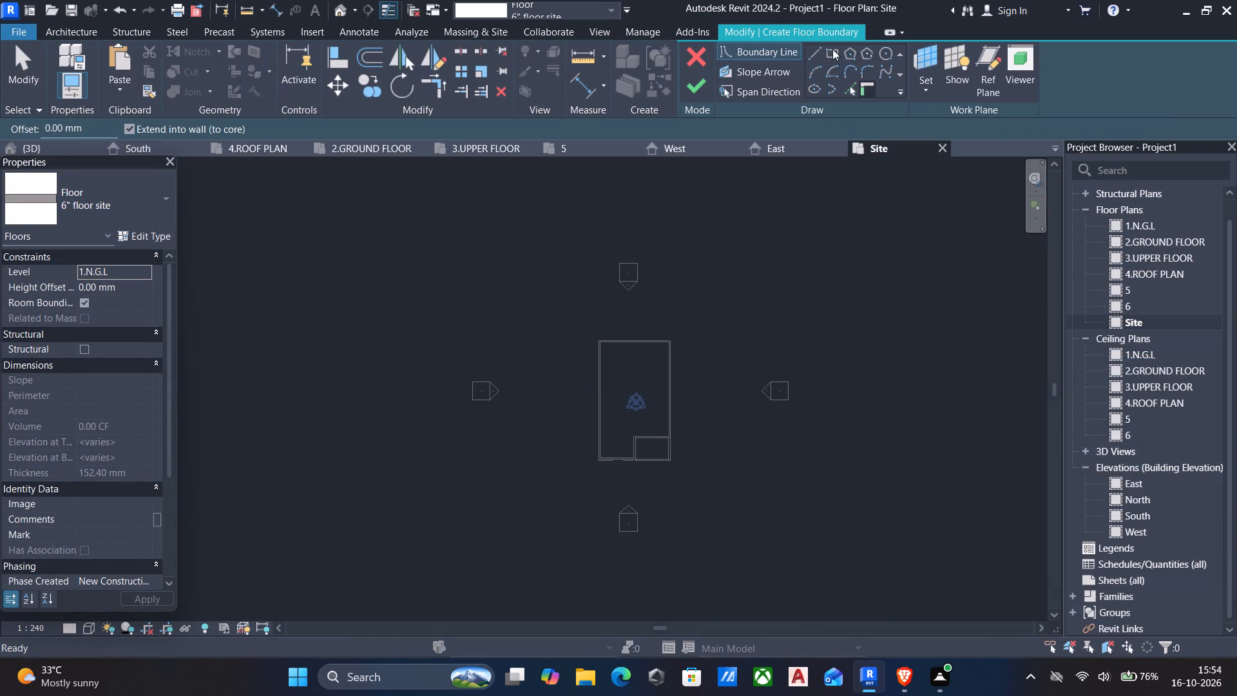
pyautogui.click(832, 49)
pyautogui.click(545, 315)
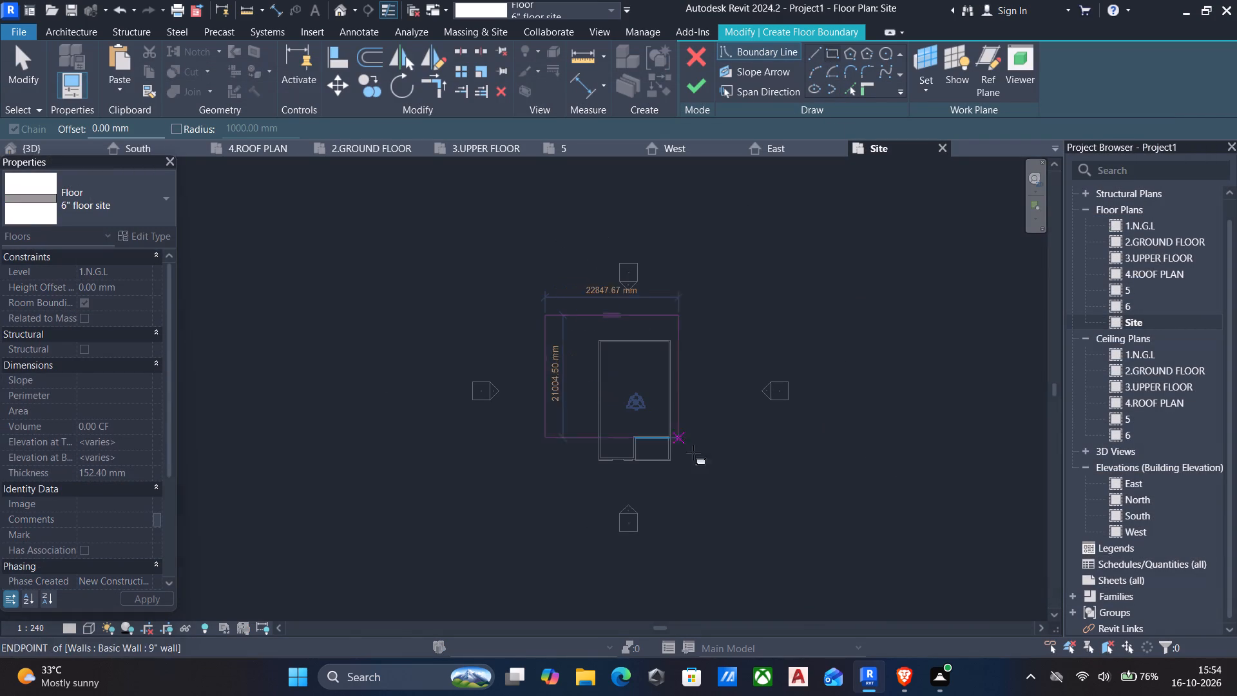
pyautogui.click(740, 499)
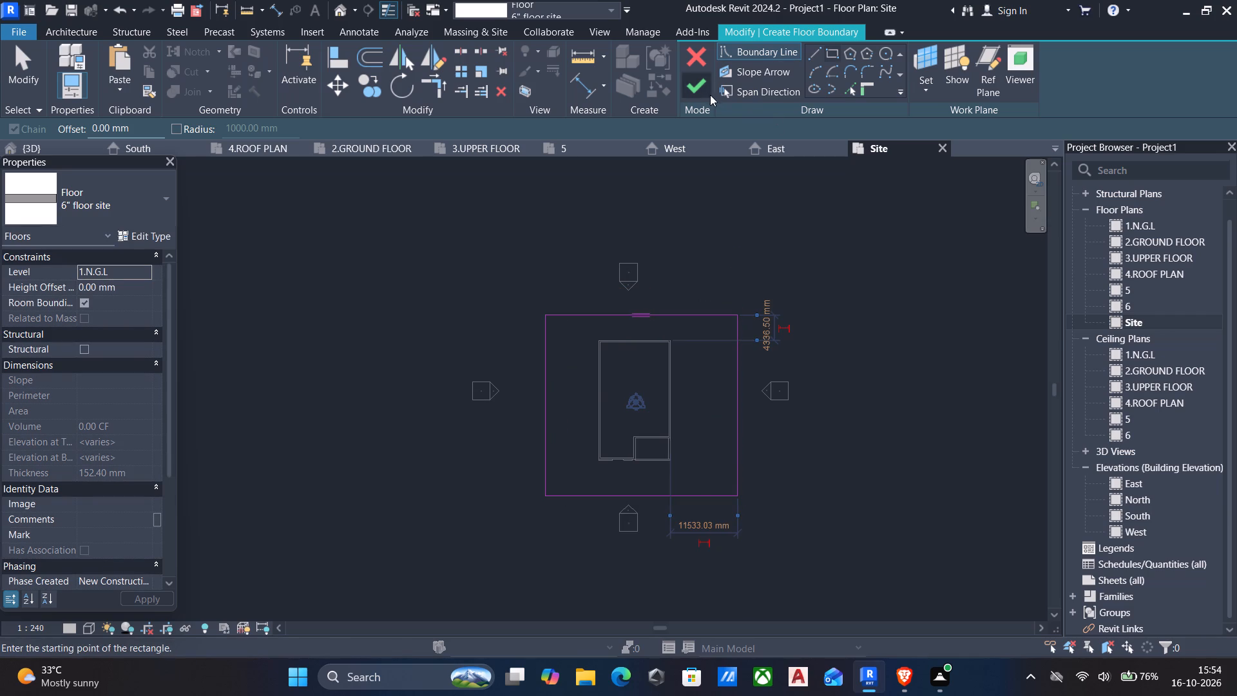
pyautogui.click(701, 87)
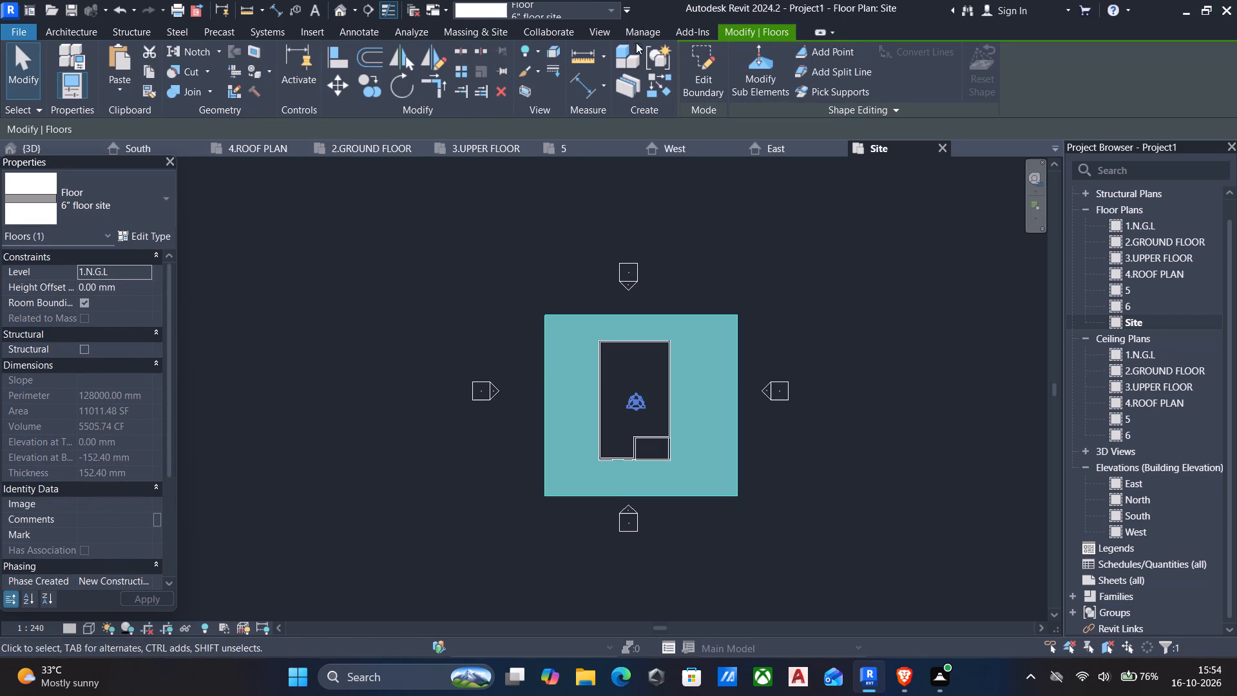
# Switch to the 3D view and set its visual style to Realistic.
pyautogui.click(340, 8)
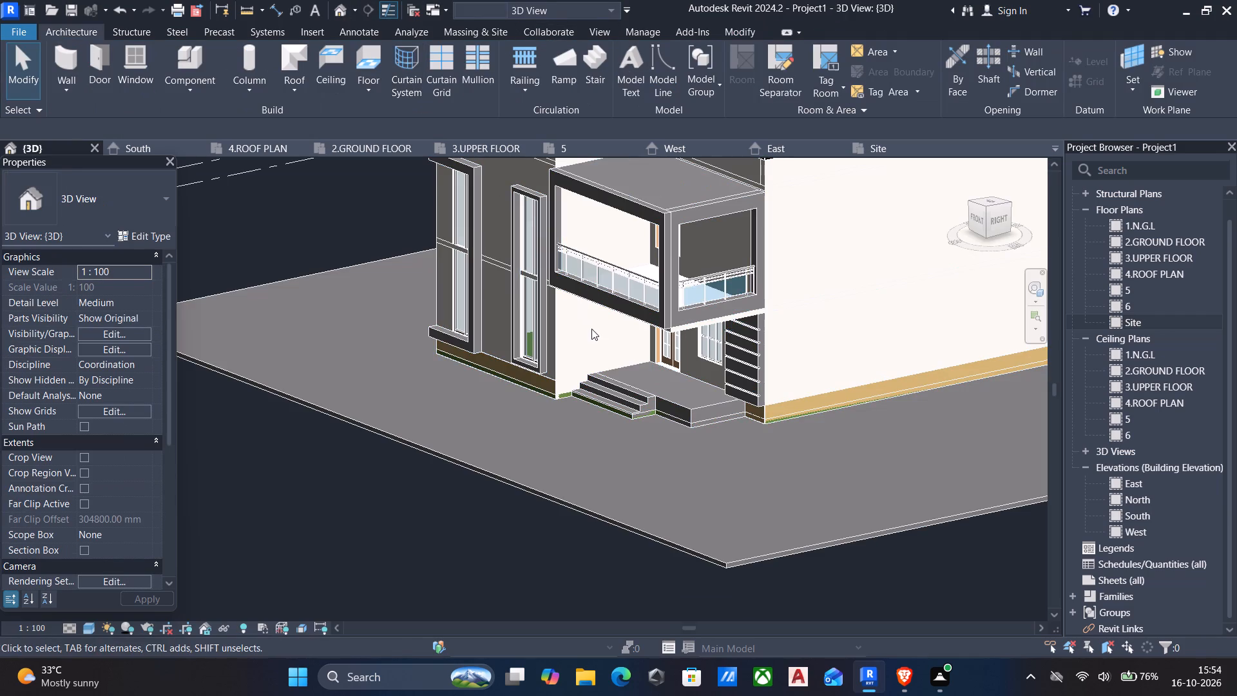
pyautogui.moveTo(604, 356); pyautogui.dragTo(589, 316, button='middle')
pyautogui.scroll(-1, 578, 394)
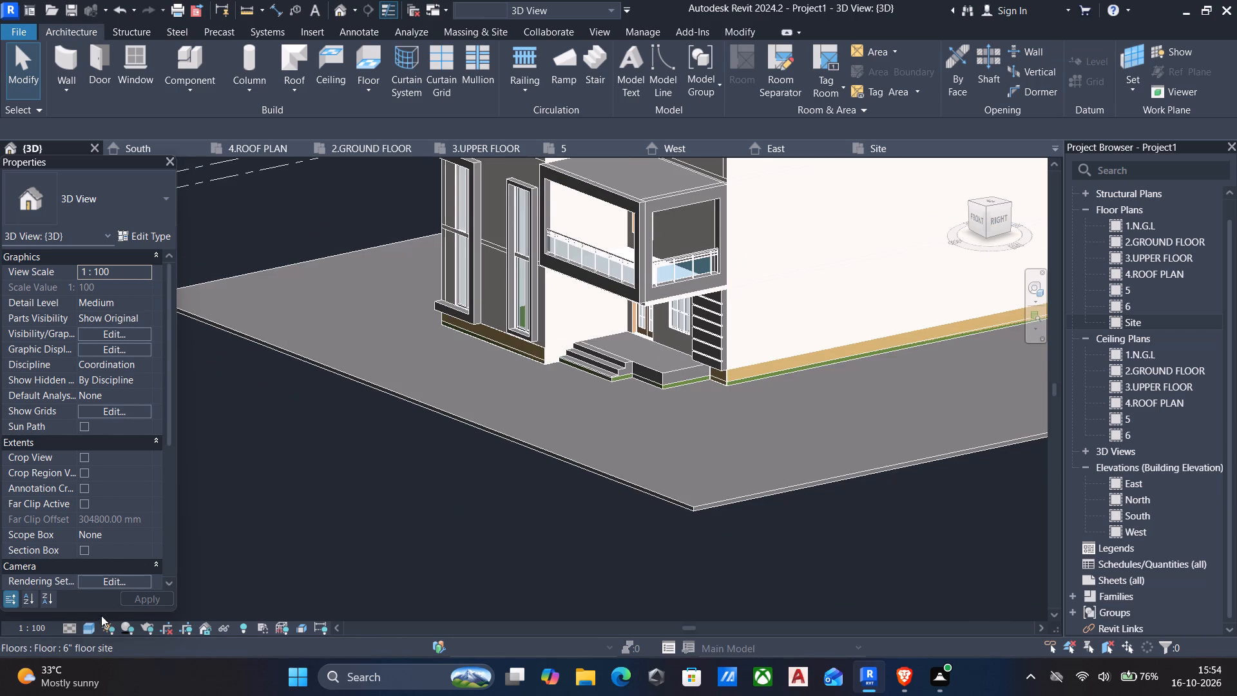
pyautogui.click(88, 628)
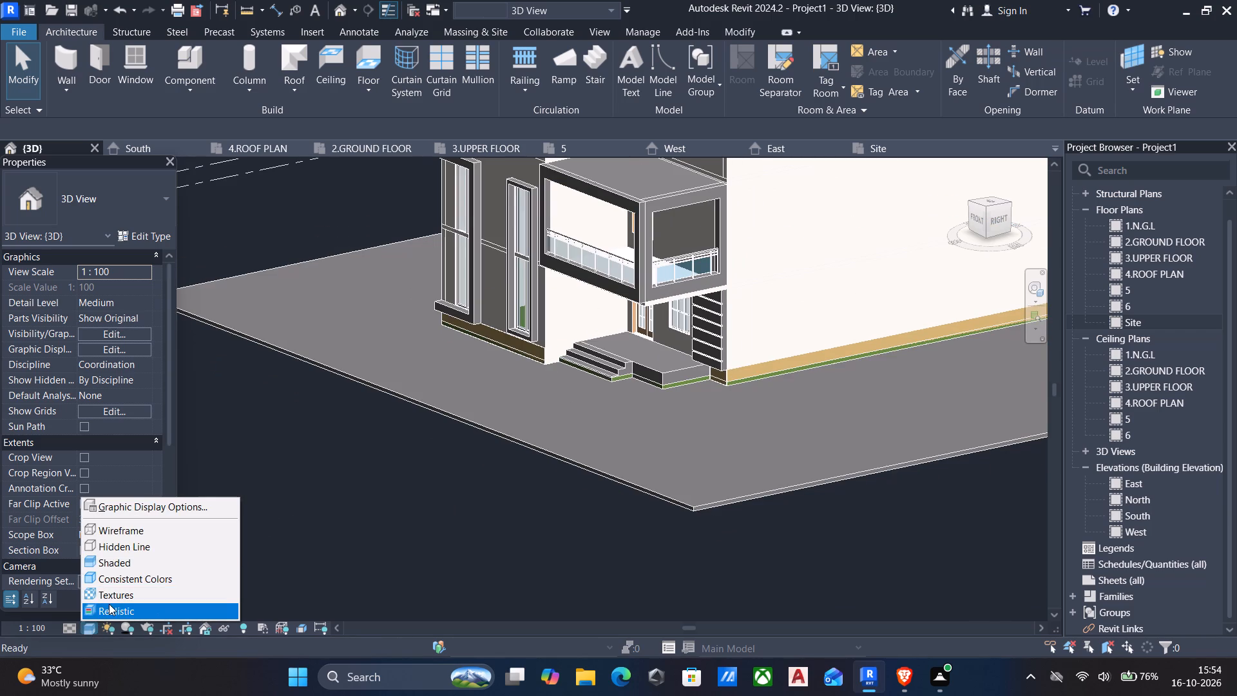
pyautogui.click(109, 604)
# Examine the site floor's paving texture around the house and where it meets the grass floor's edge at the entrance steps.
pyautogui.scroll(-4, 523, 441)
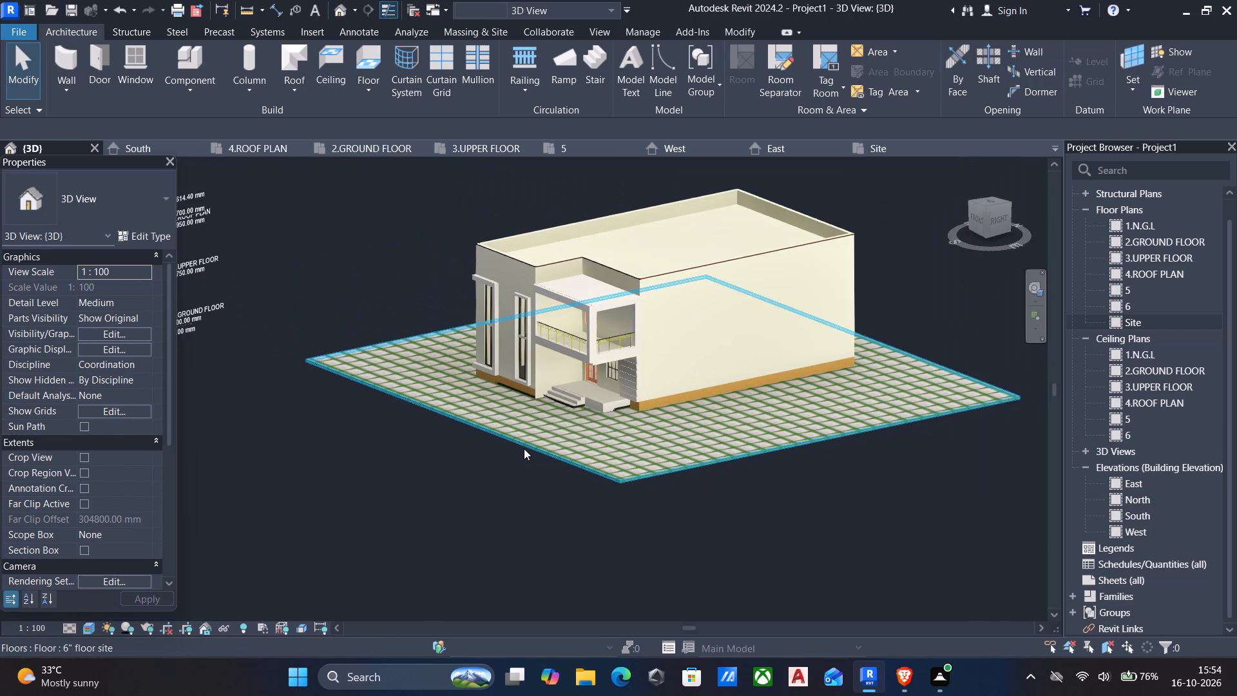
pyautogui.keyDown('shift'); pyautogui.moveTo(526, 449); pyautogui.dragTo(730, 487, button='middle'); pyautogui.keyUp('shift')
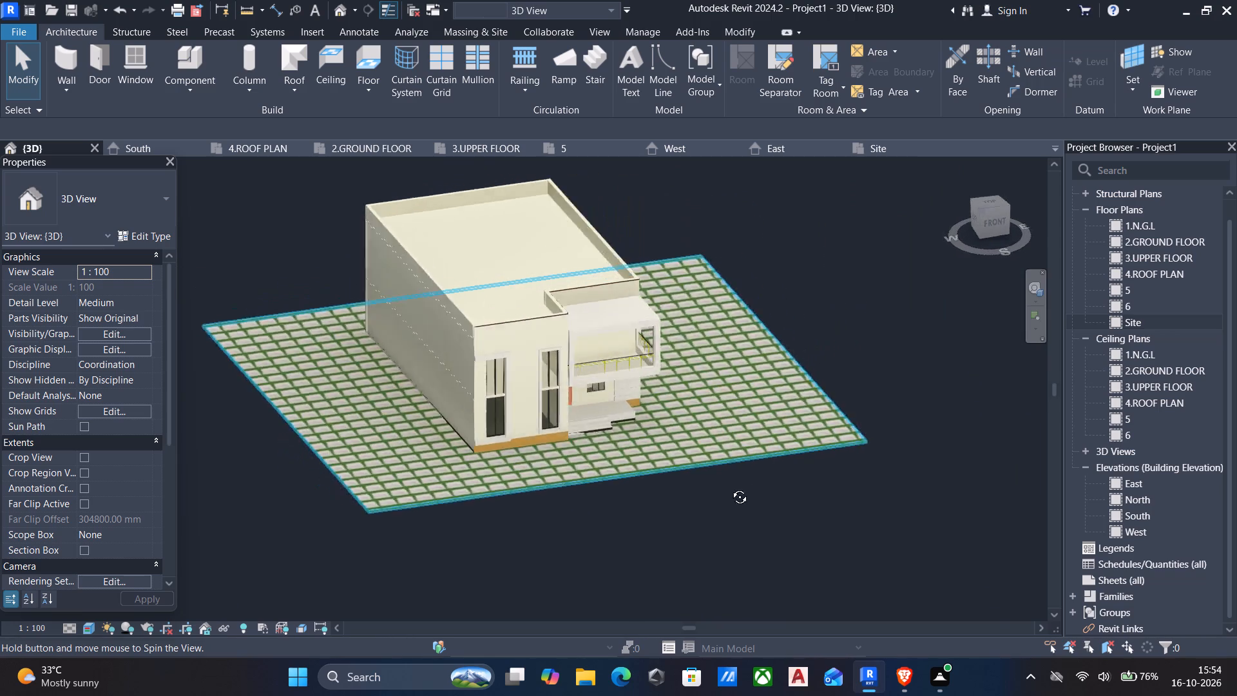
pyautogui.keyDown('shift'); pyautogui.moveTo(730, 487); pyautogui.dragTo(714, 480, button='middle'); pyautogui.keyUp('shift')
pyautogui.scroll(4, 686, 469)
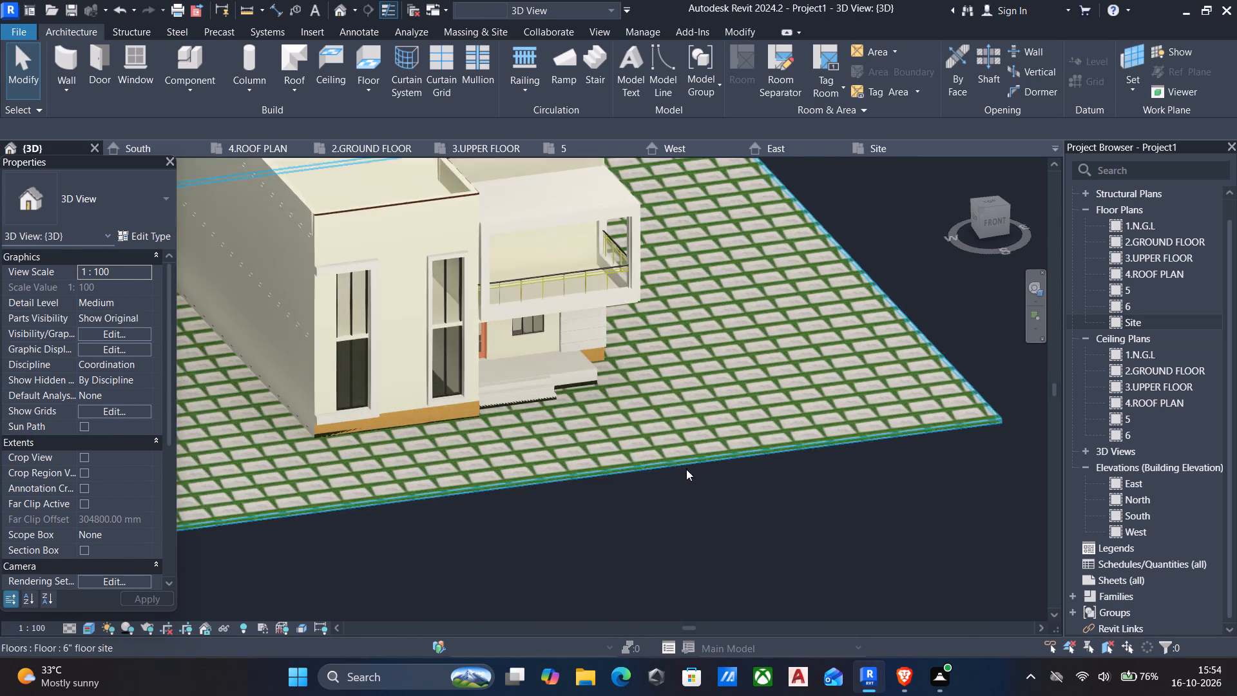
pyautogui.scroll(11, 545, 394)
pyautogui.moveTo(543, 406); pyautogui.dragTo(573, 343, button='middle')
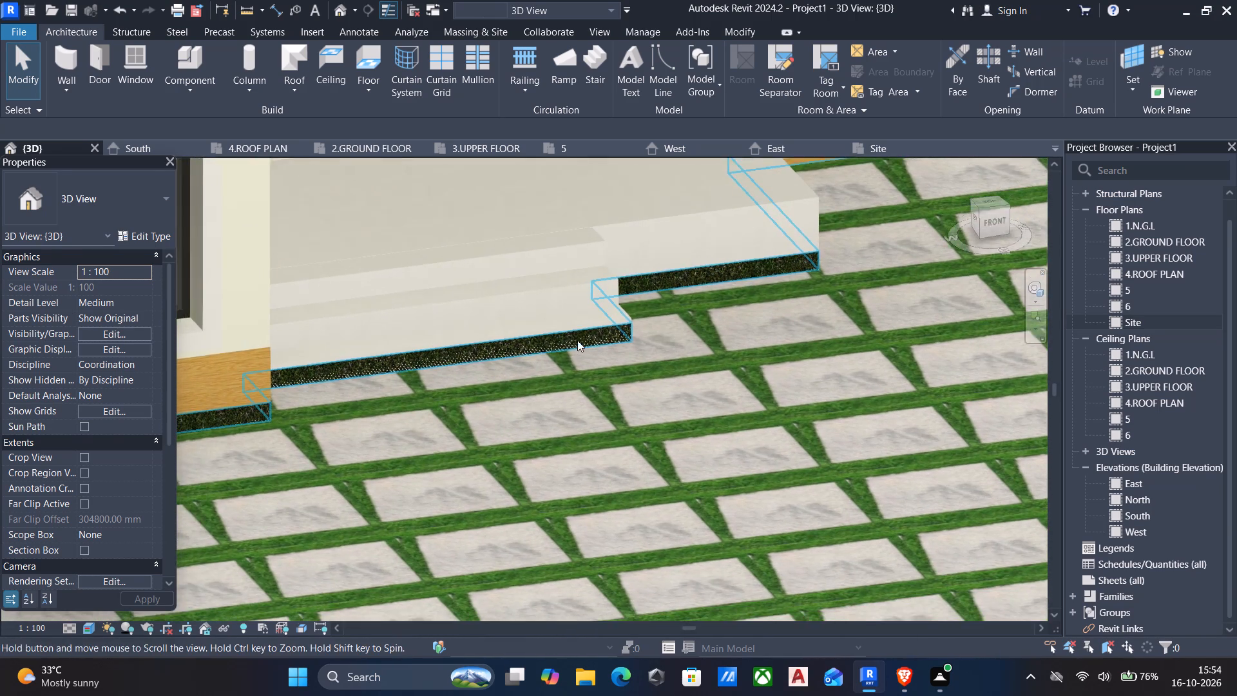
pyautogui.scroll(2, 673, 286)
pyautogui.scroll(7, 597, 338)
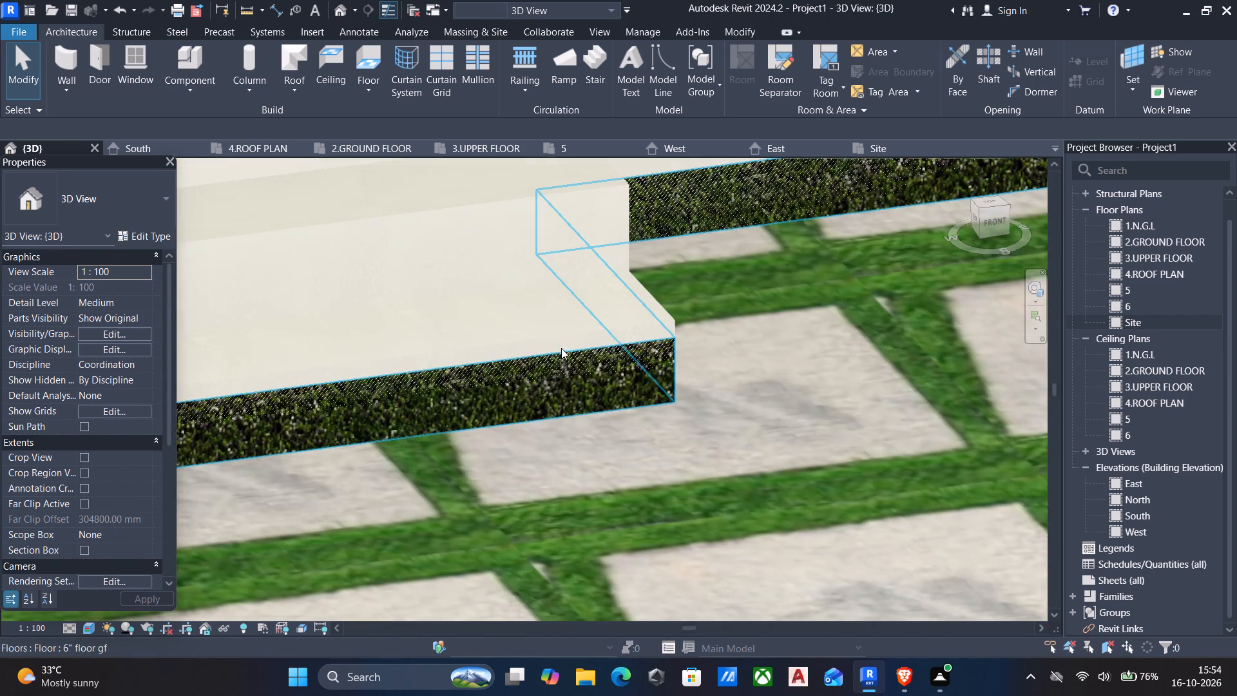
pyautogui.scroll(-18, 548, 350)
pyautogui.scroll(-5, 537, 362)
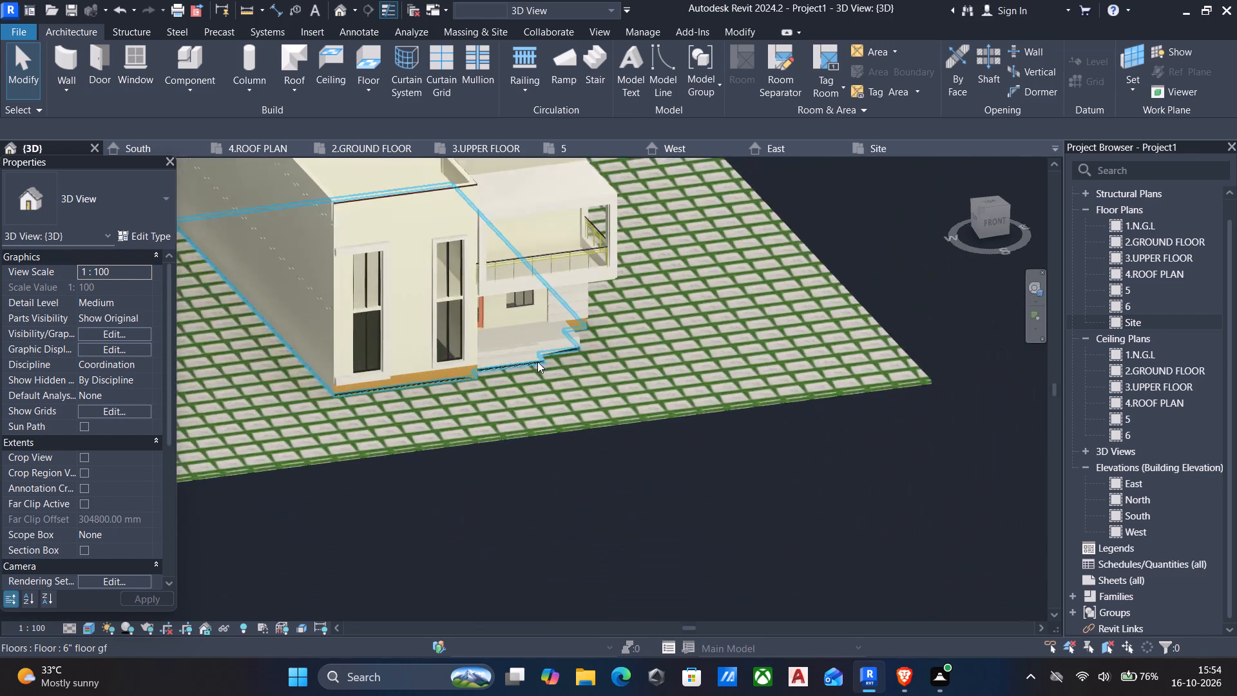
# Examine the house in the Realistic 3D view from several angles, including its front facade, balcony, plinth and paved site floor.
pyautogui.moveTo(495, 365); pyautogui.dragTo(602, 365, button='middle')
pyautogui.moveTo(443, 383); pyautogui.dragTo(463, 370, button='middle')
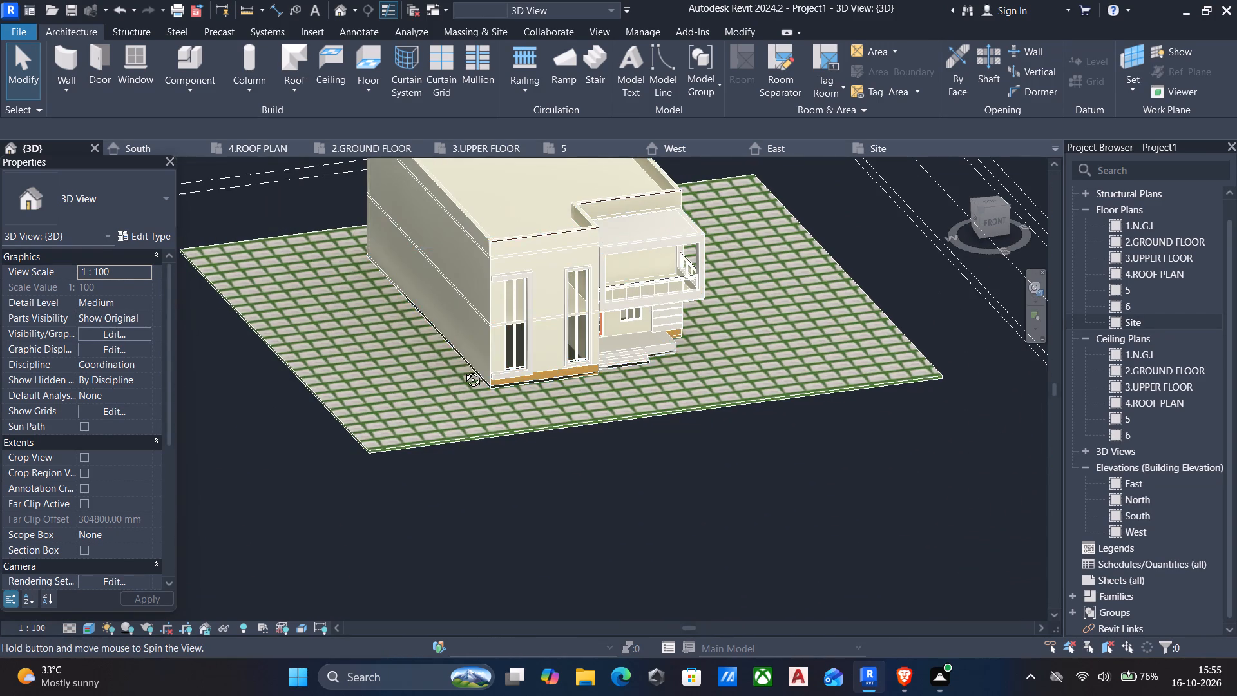
pyautogui.moveTo(463, 370); pyautogui.dragTo(378, 297, button='middle')
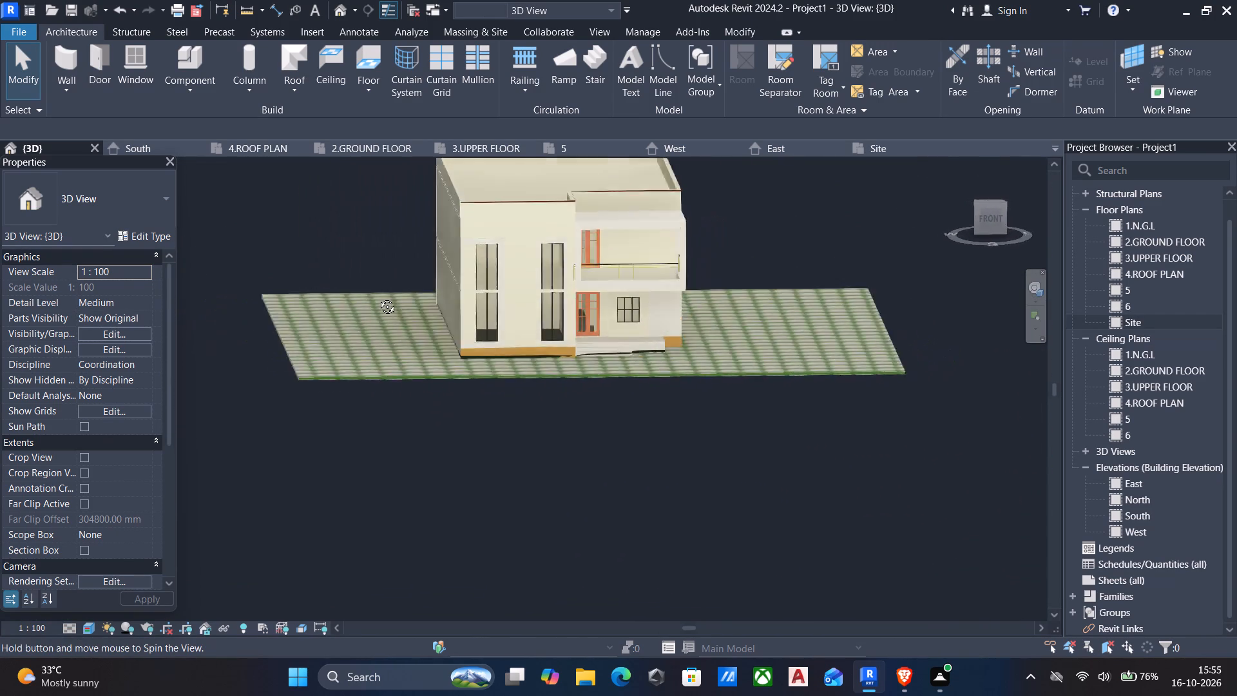
pyautogui.moveTo(378, 297); pyautogui.dragTo(439, 281, button='middle')
pyautogui.scroll(4, 552, 300)
pyautogui.keyDown('shift'); pyautogui.moveTo(570, 306); pyautogui.dragTo(527, 316, button='middle'); pyautogui.keyUp('shift')
pyautogui.moveTo(526, 316); pyautogui.dragTo(523, 380, button='middle')
pyautogui.moveTo(552, 398); pyautogui.dragTo(532, 402, button='middle')
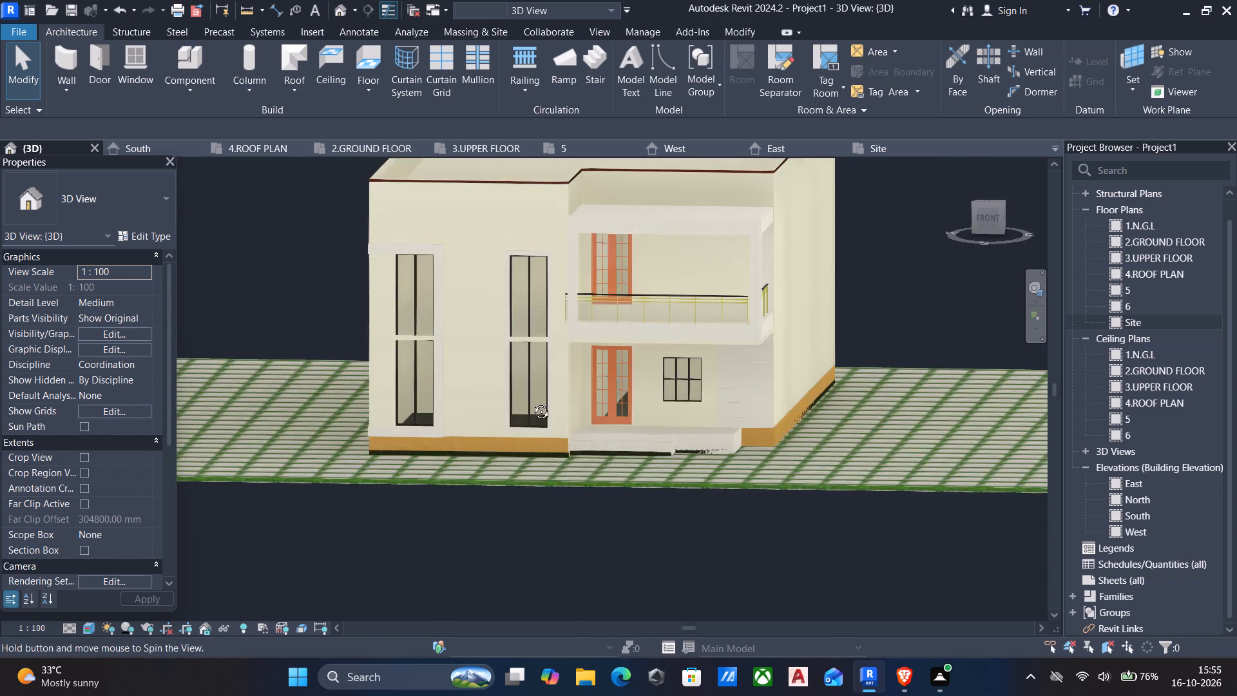
pyautogui.moveTo(532, 402); pyautogui.dragTo(532, 401, button='middle')
pyautogui.moveTo(532, 401); pyautogui.dragTo(601, 436, button='middle')
pyautogui.moveTo(423, 396); pyautogui.dragTo(414, 436, button='middle')
pyautogui.scroll(-1, 489, 443)
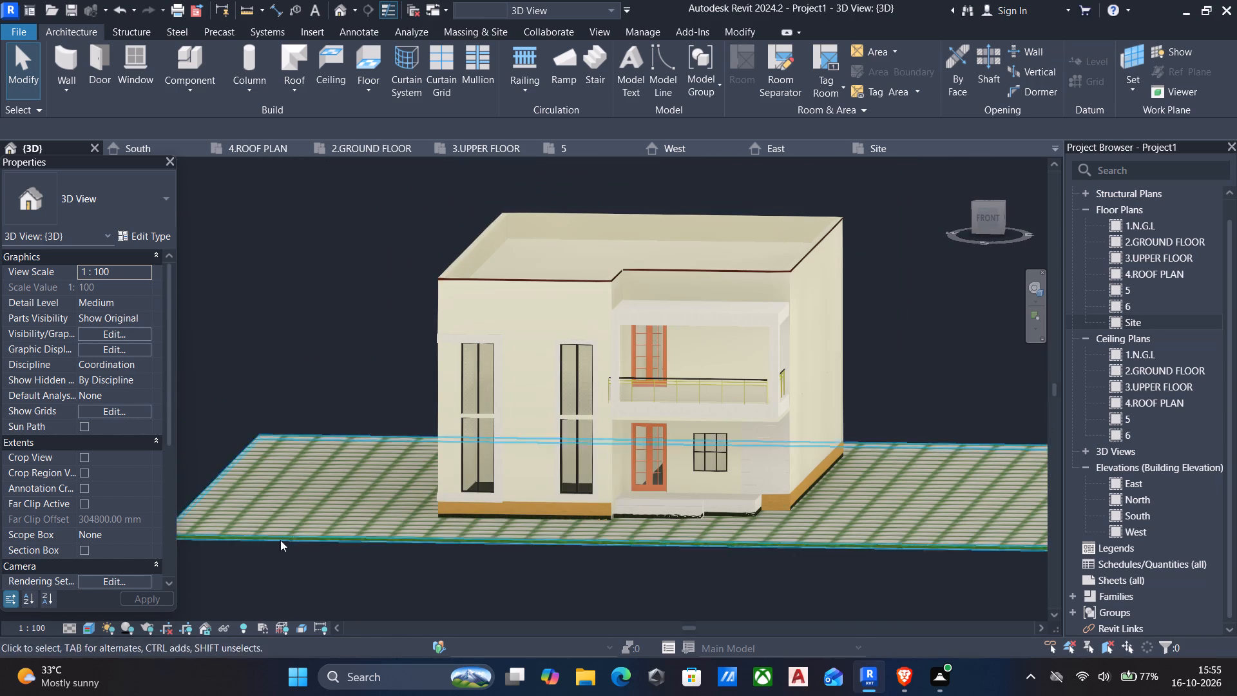
# Set the 3D view's visual style to Shaded.
pyautogui.click(83, 631)
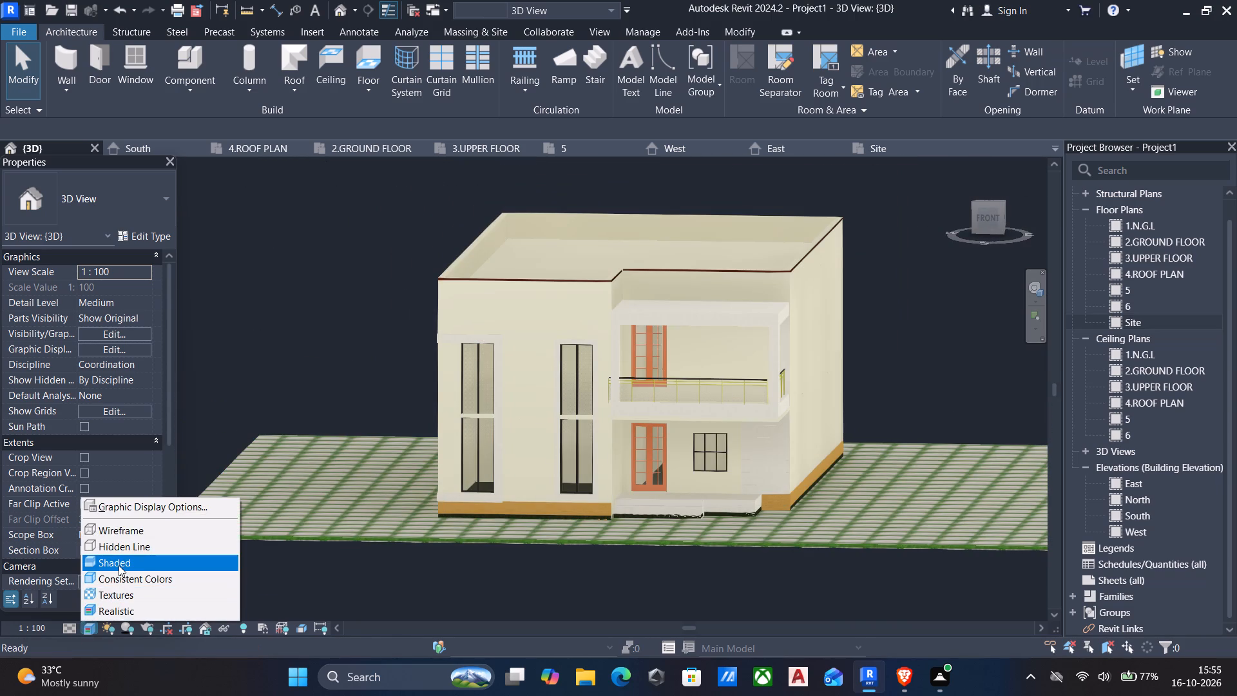
pyautogui.click(119, 565)
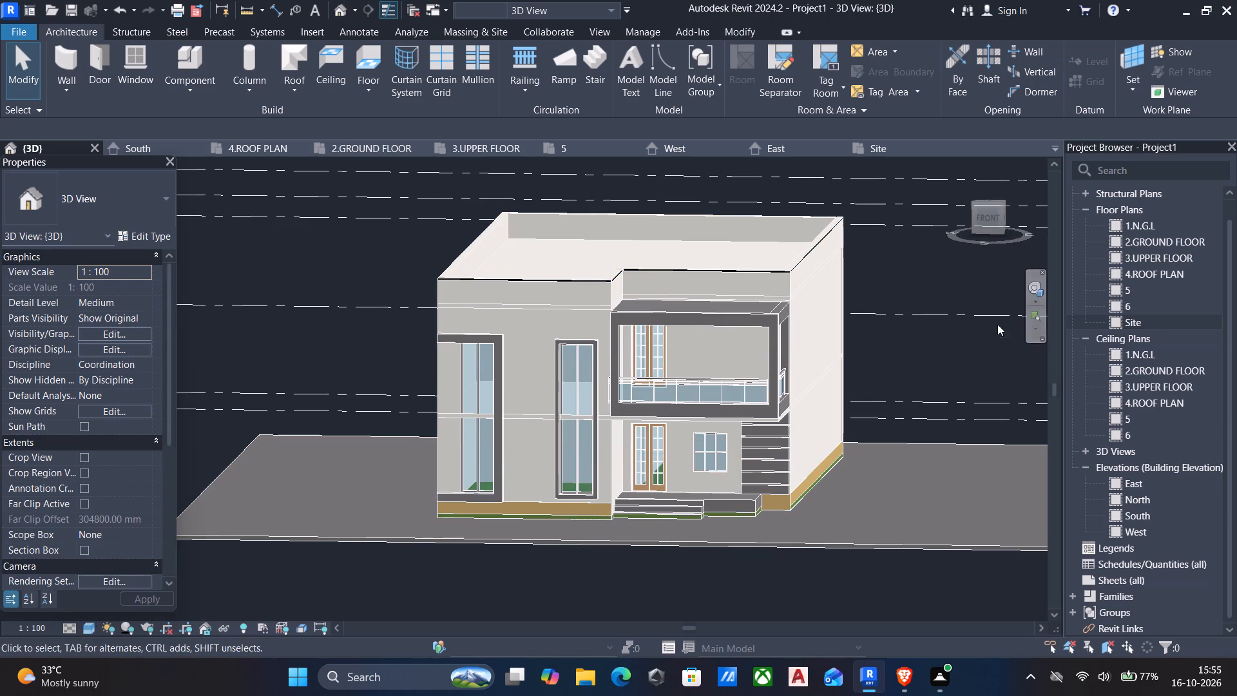
# In the 3.UPPER FLOOR plan, draw a horizontal Curtain Wall 1 about 5702 mm long across the balcony, between the front door and railing.
pyautogui.doubleClick(1165, 259)
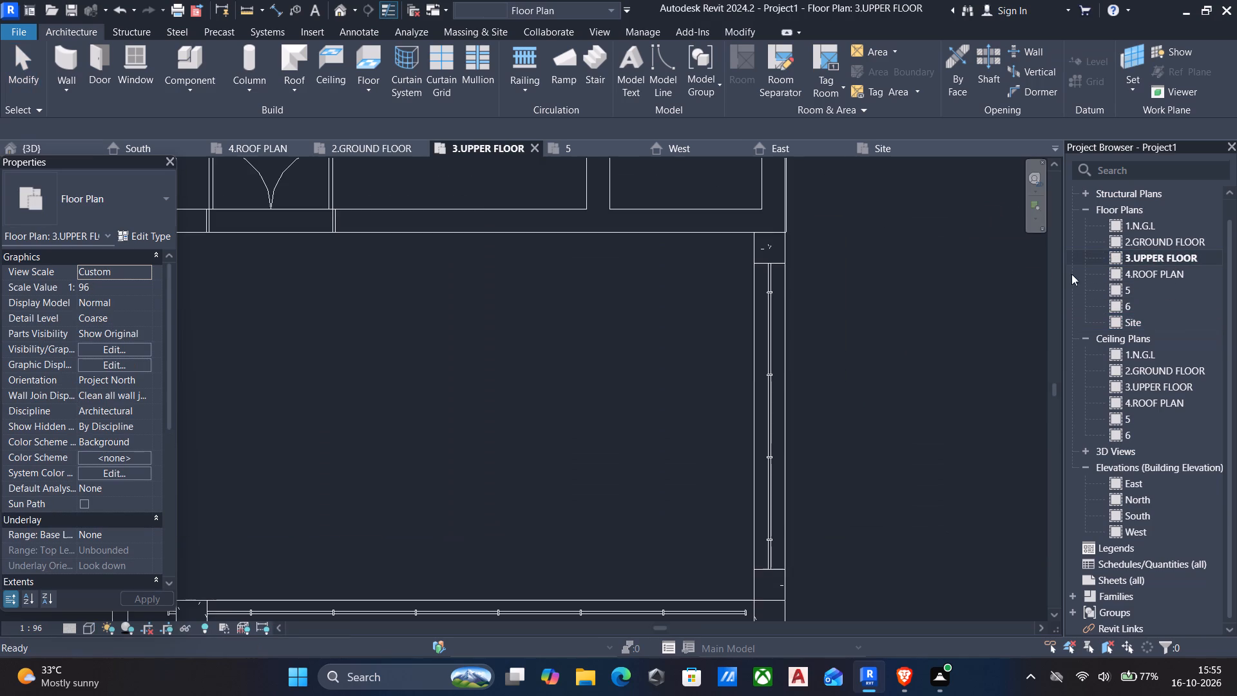
pyautogui.scroll(-7, 724, 354)
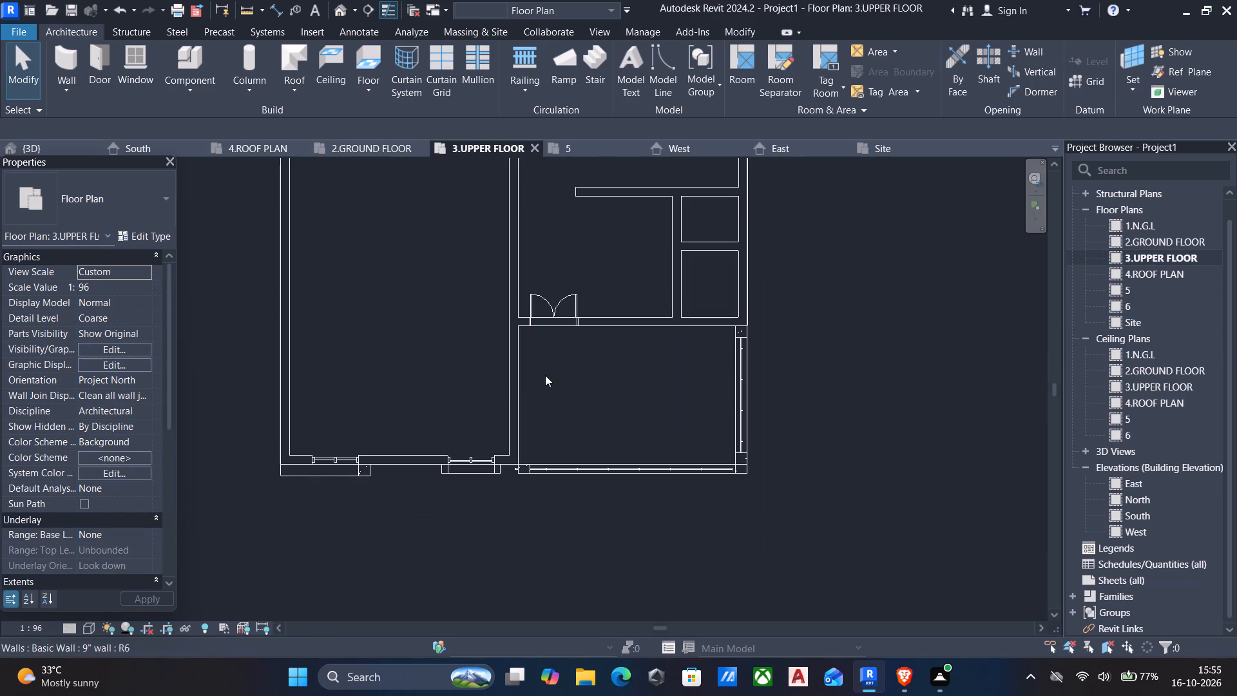
pyautogui.write('wa')
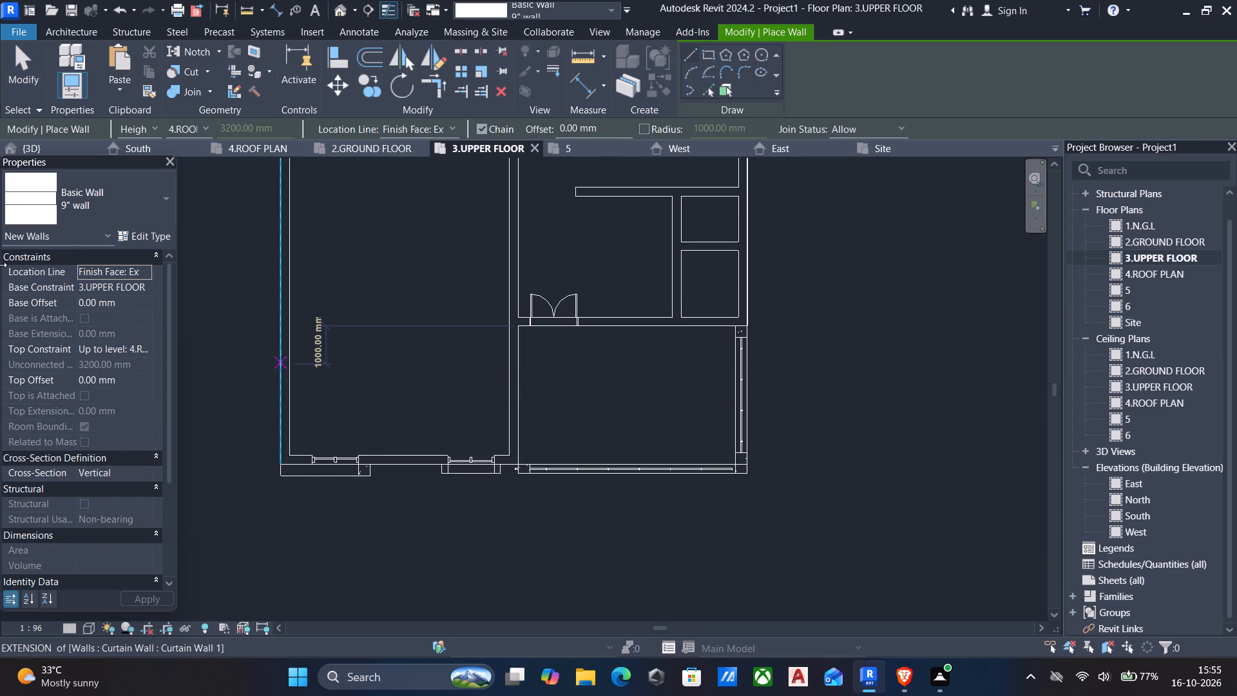
pyautogui.click(116, 214)
pyautogui.scroll(4, 124, 460)
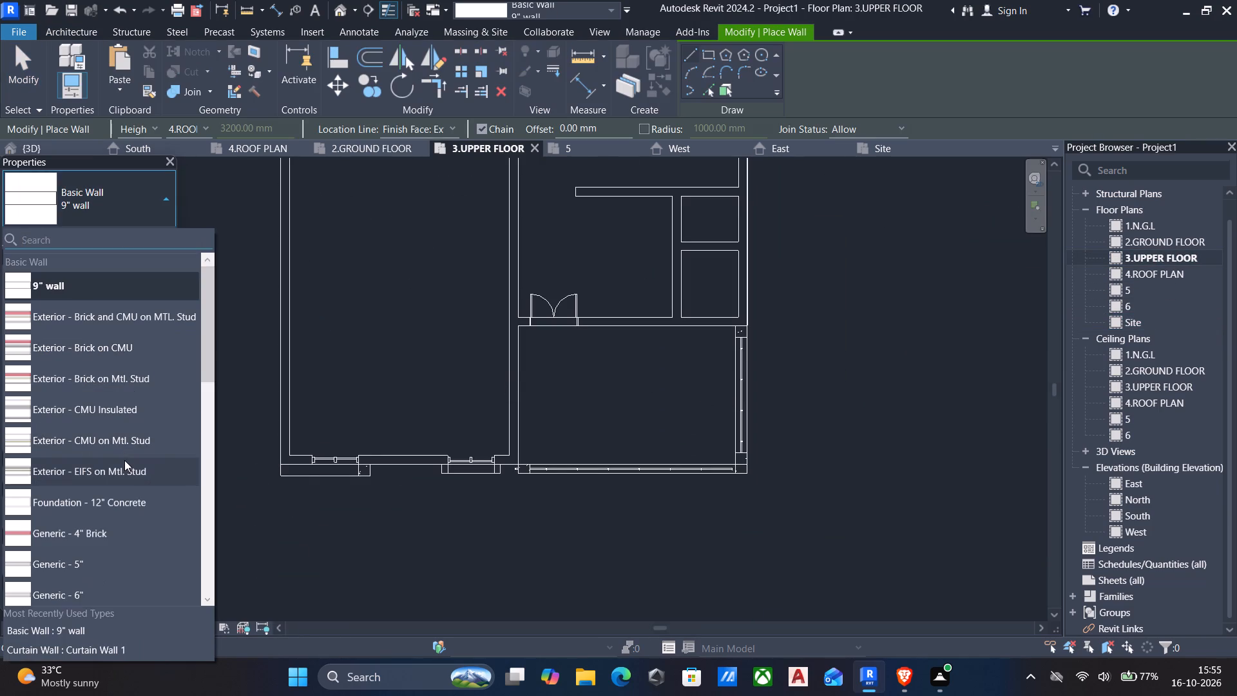
pyautogui.scroll(2, 124, 460)
pyautogui.scroll(-10, 124, 460)
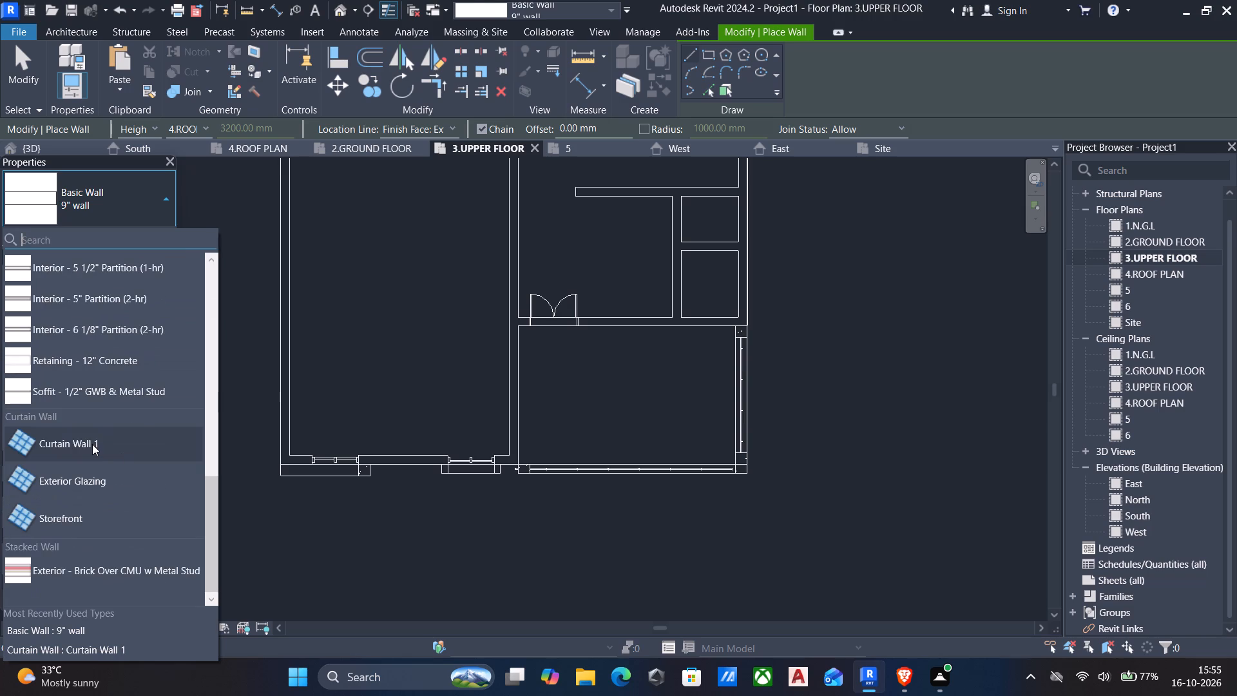
pyautogui.click(92, 444)
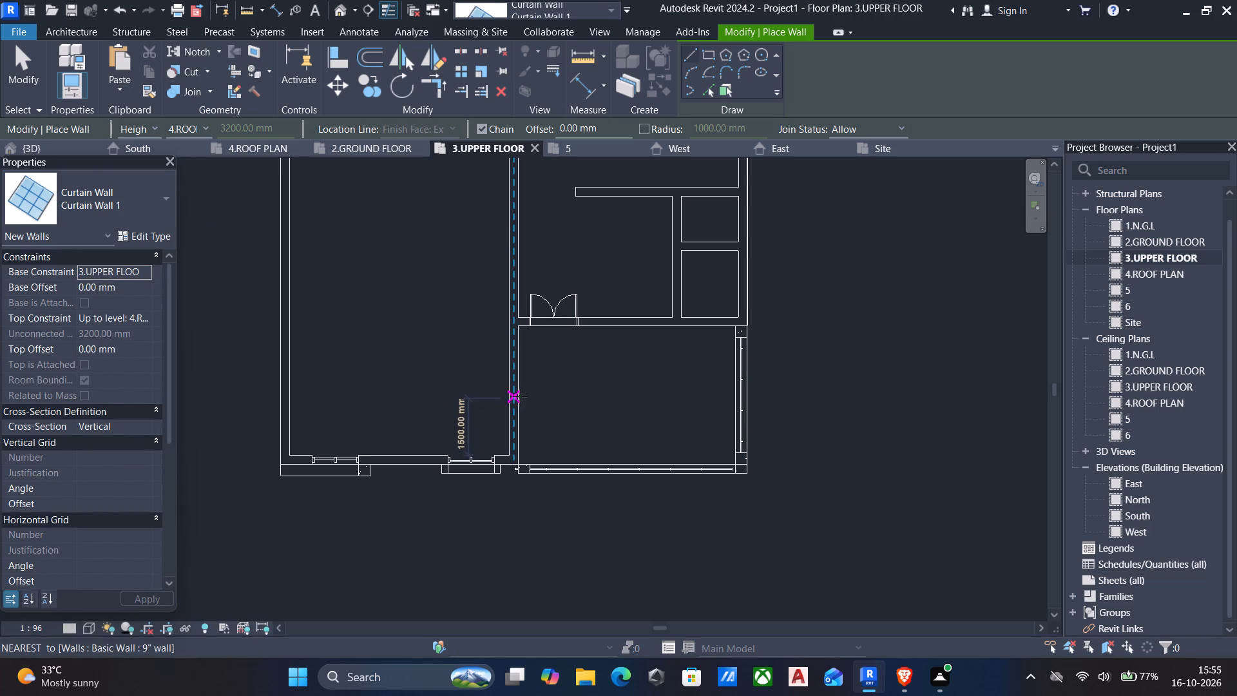
pyautogui.click(522, 404)
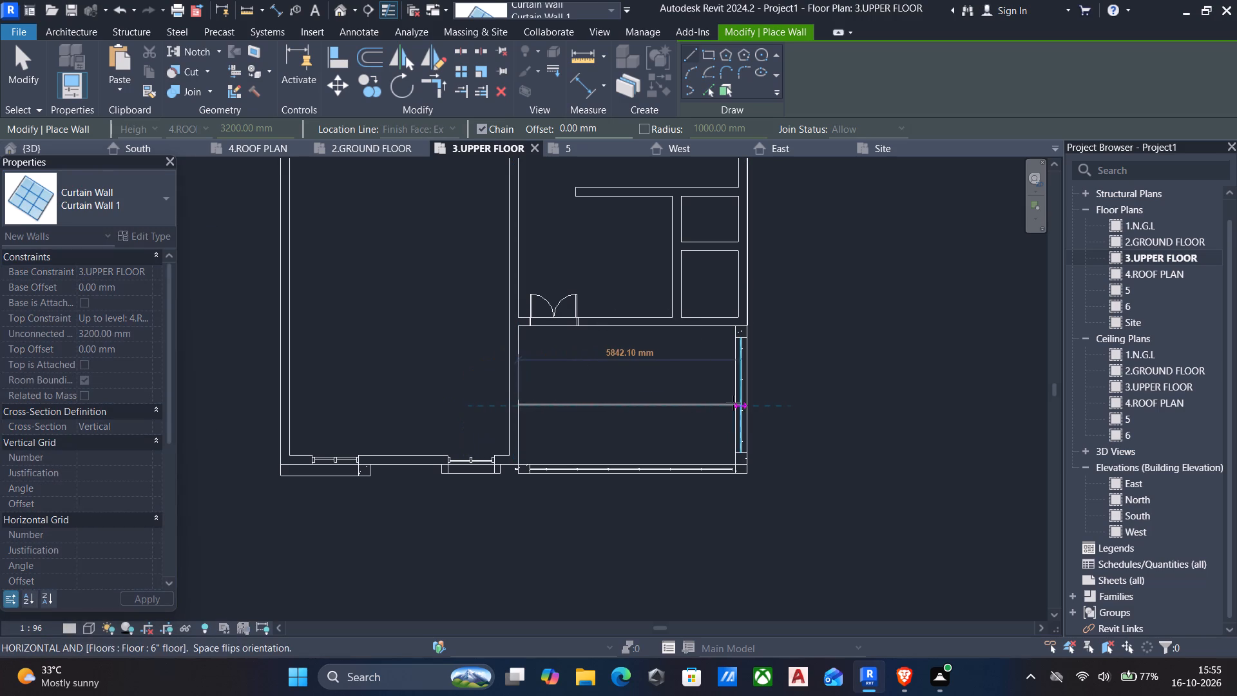
pyautogui.click(732, 403)
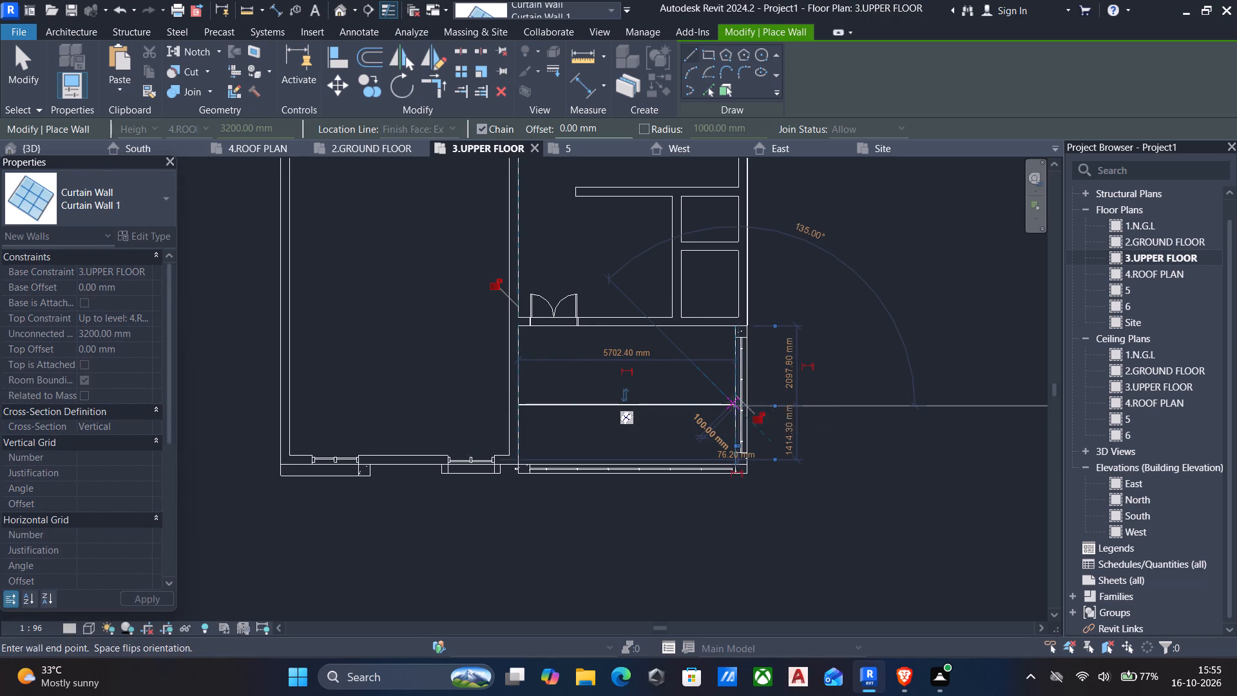
pyautogui.press('Escape')
pyautogui.press('Escape')
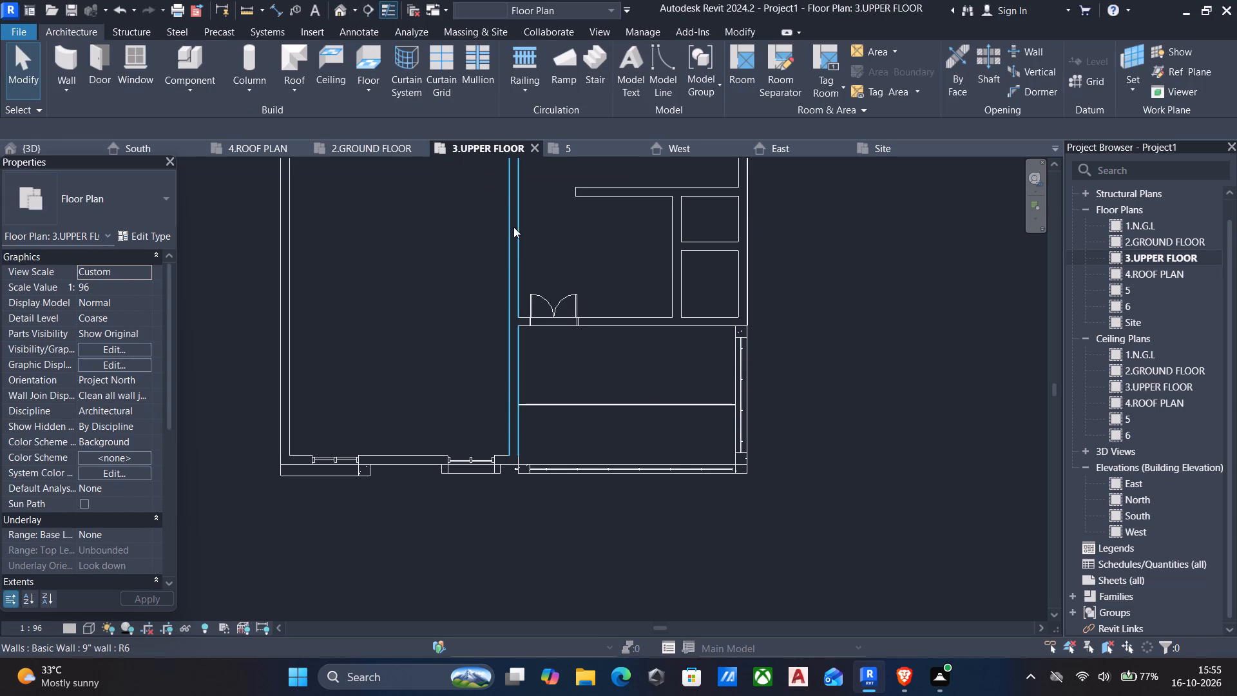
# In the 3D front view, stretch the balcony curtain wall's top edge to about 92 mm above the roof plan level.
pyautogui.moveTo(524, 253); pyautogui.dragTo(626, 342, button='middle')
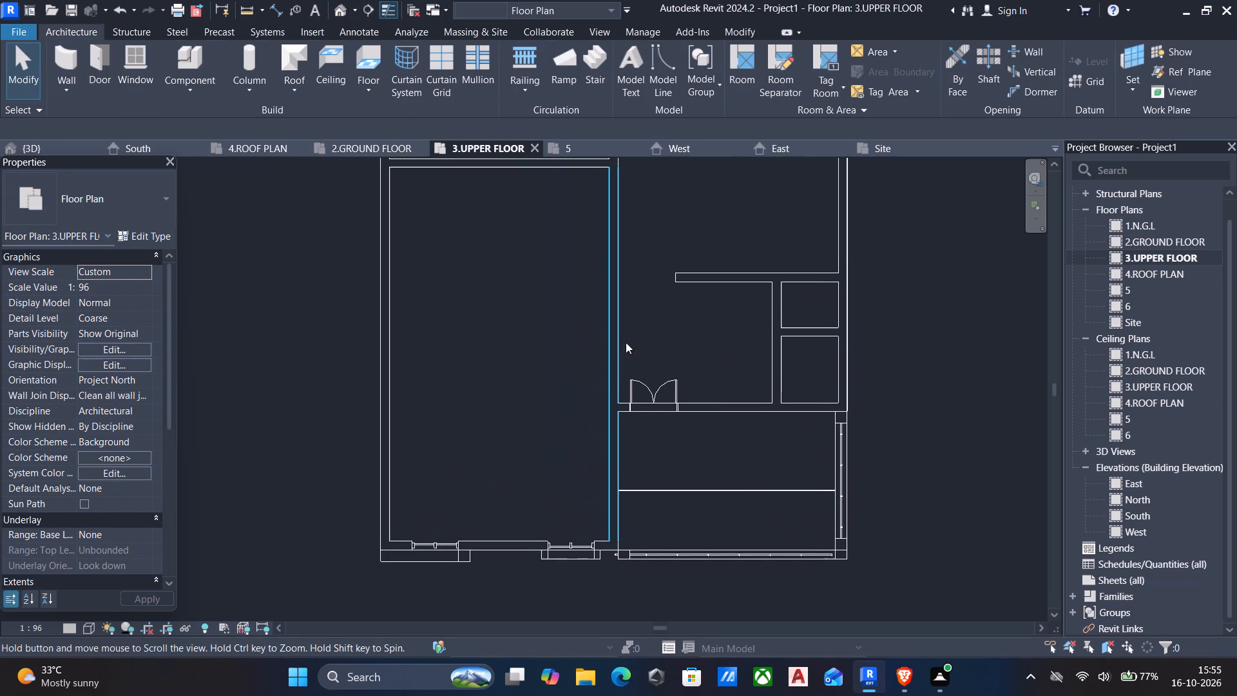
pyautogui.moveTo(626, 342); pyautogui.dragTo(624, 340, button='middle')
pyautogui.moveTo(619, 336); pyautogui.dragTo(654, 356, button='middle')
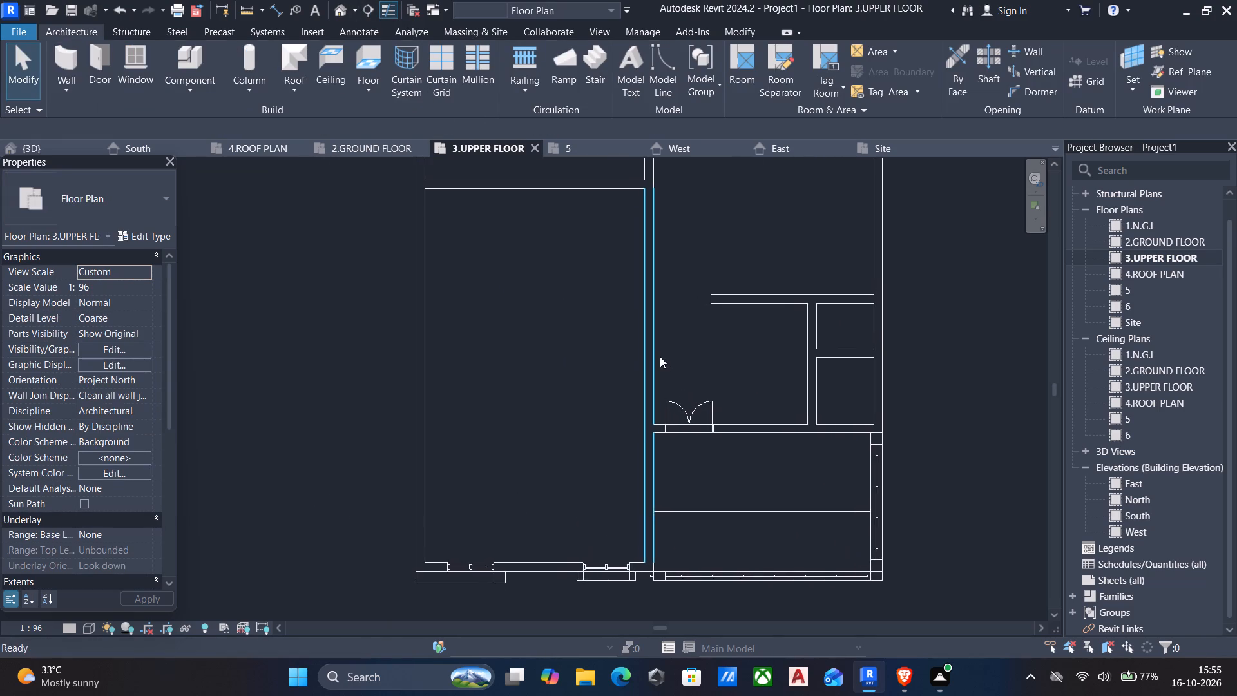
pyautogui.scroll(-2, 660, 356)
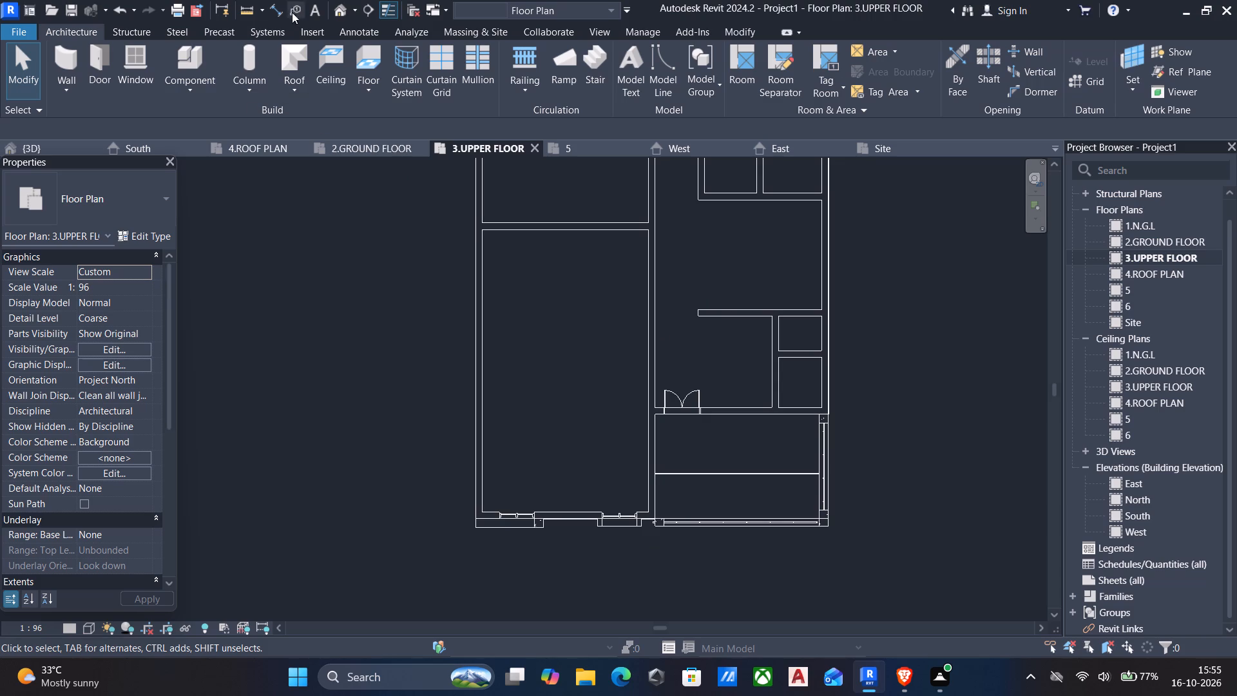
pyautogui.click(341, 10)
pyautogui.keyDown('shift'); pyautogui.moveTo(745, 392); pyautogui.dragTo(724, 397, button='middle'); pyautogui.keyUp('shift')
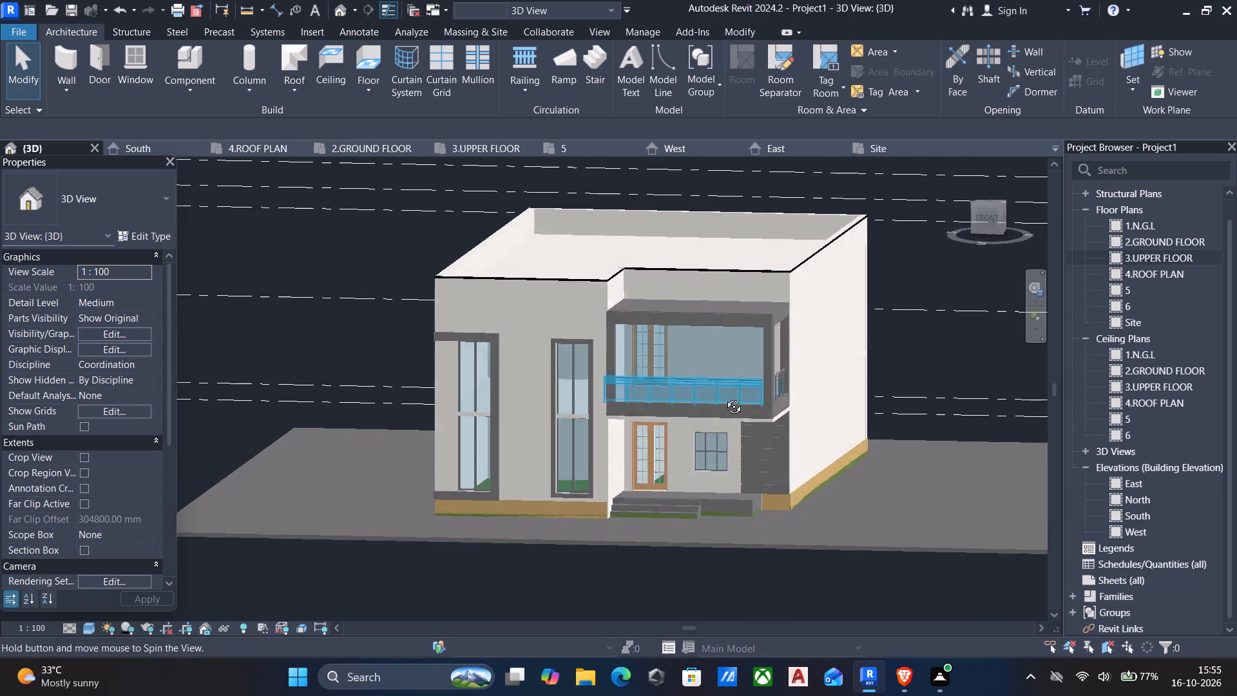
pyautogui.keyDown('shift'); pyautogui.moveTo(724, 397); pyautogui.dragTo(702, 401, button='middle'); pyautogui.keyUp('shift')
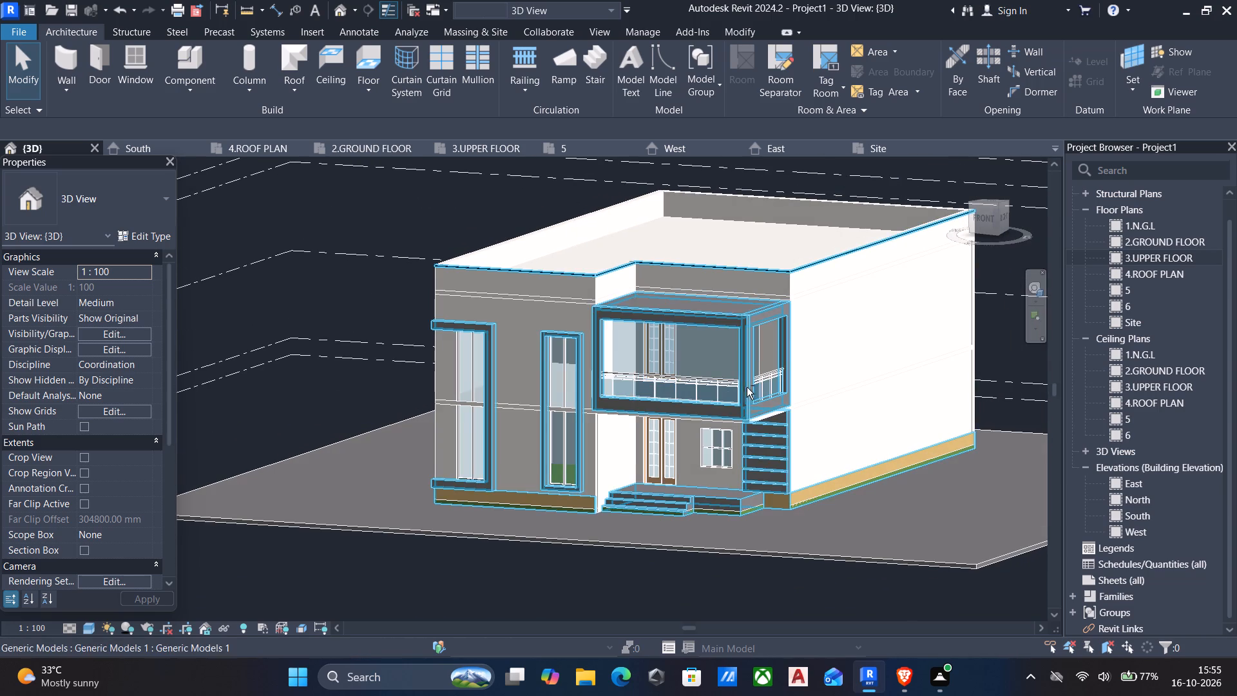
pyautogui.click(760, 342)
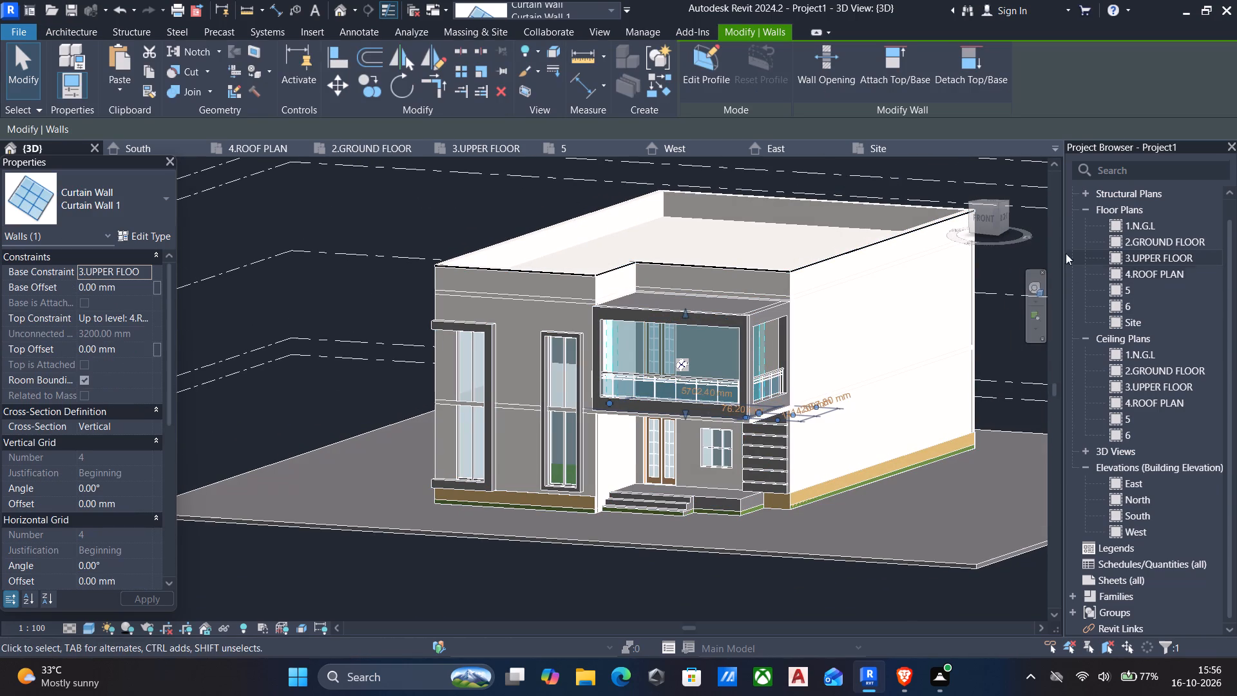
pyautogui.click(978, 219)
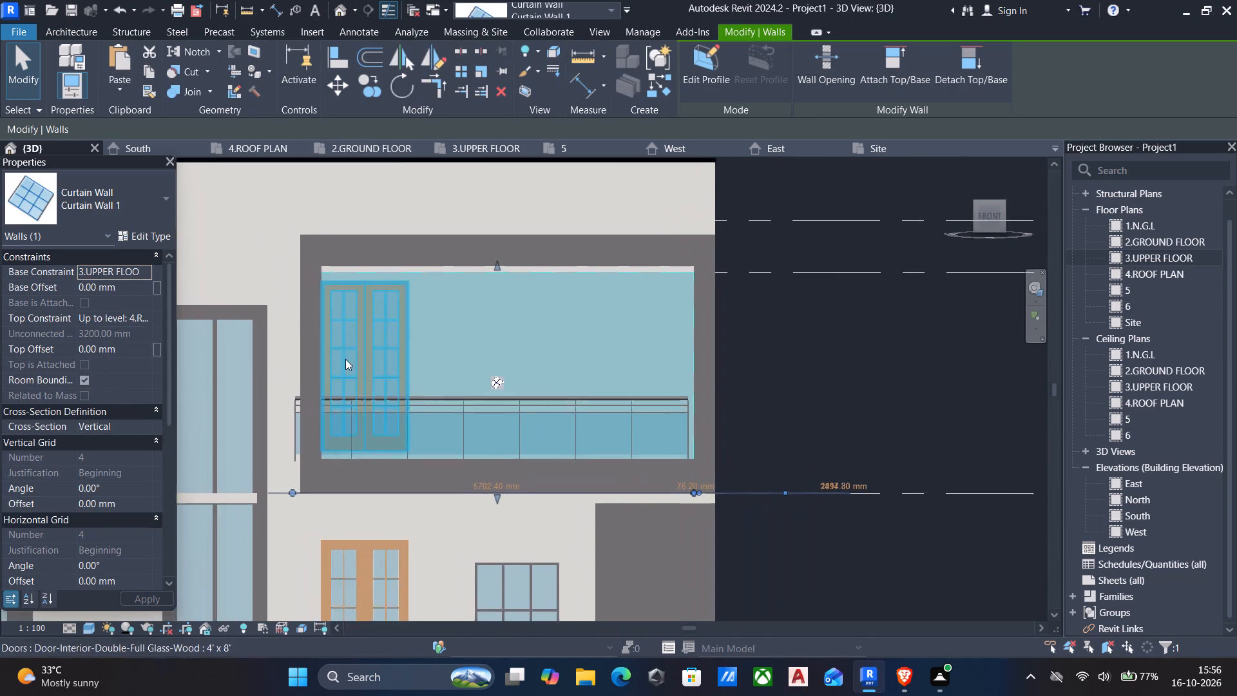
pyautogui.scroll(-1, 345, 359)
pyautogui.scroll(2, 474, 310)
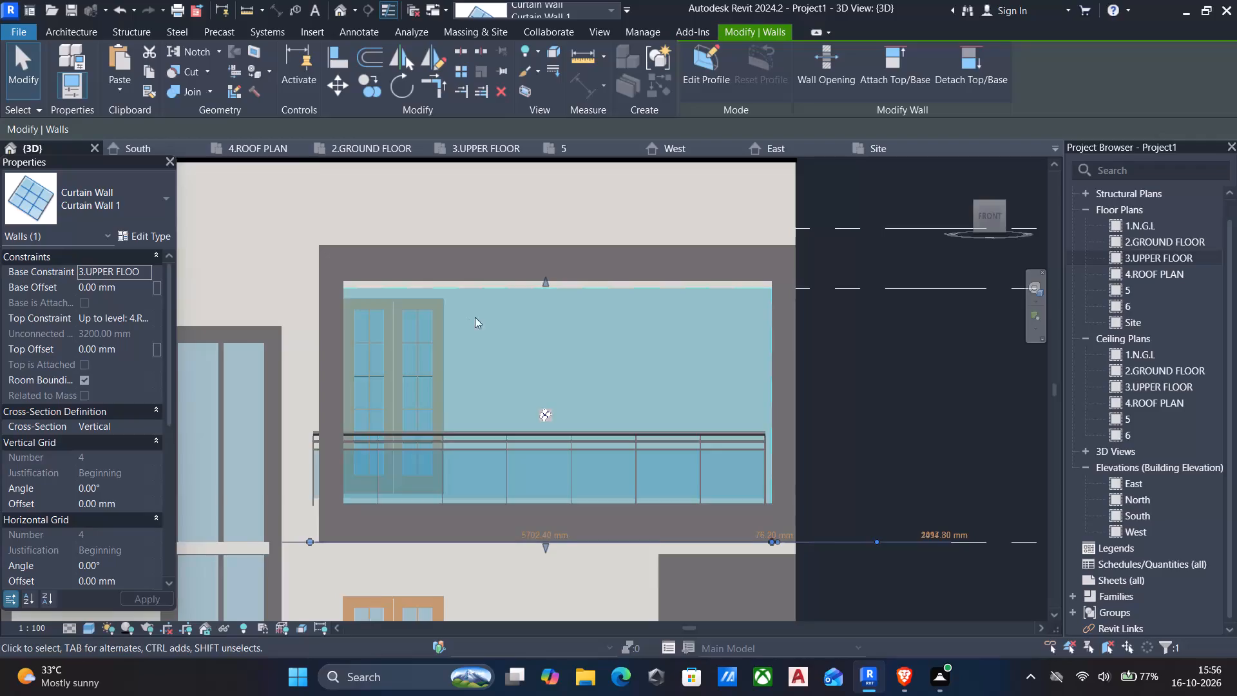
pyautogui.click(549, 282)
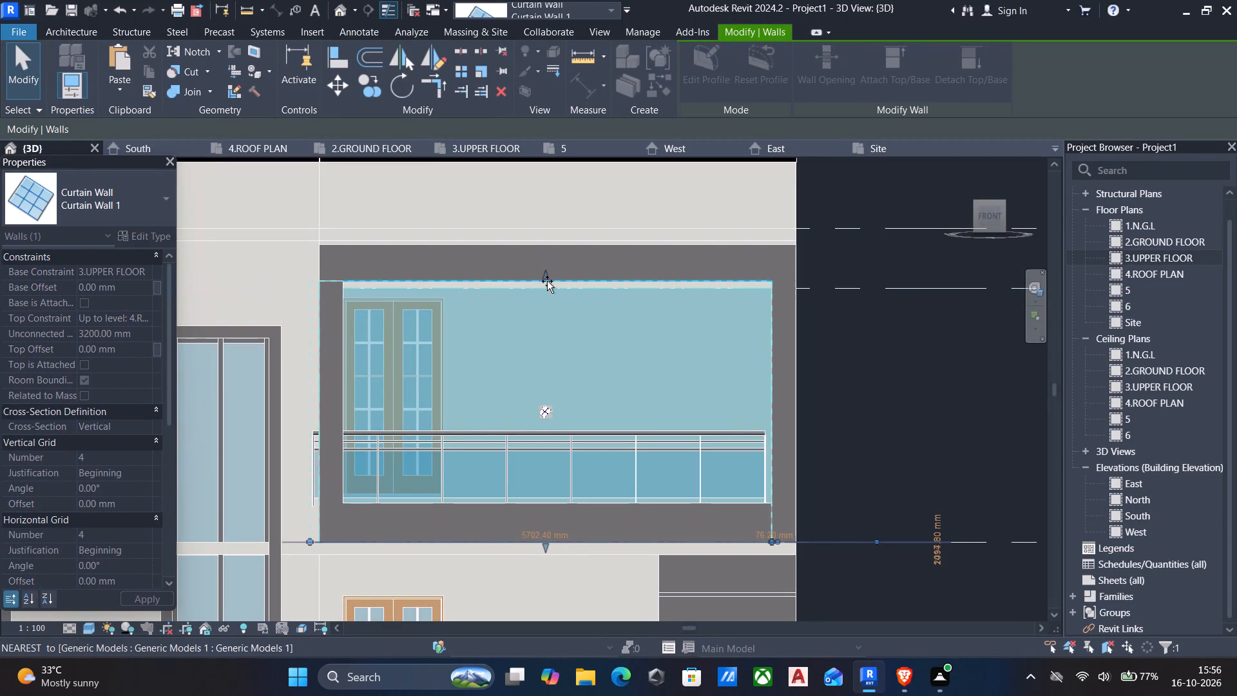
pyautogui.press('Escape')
# From below in the 3D view, raise the balcony curtain wall's top edge to a top offset of about 307 mm.
pyautogui.scroll(-3, 549, 302)
pyautogui.keyDown('shift'); pyautogui.moveTo(561, 306); pyautogui.dragTo(398, 309, button='middle'); pyautogui.keyUp('shift')
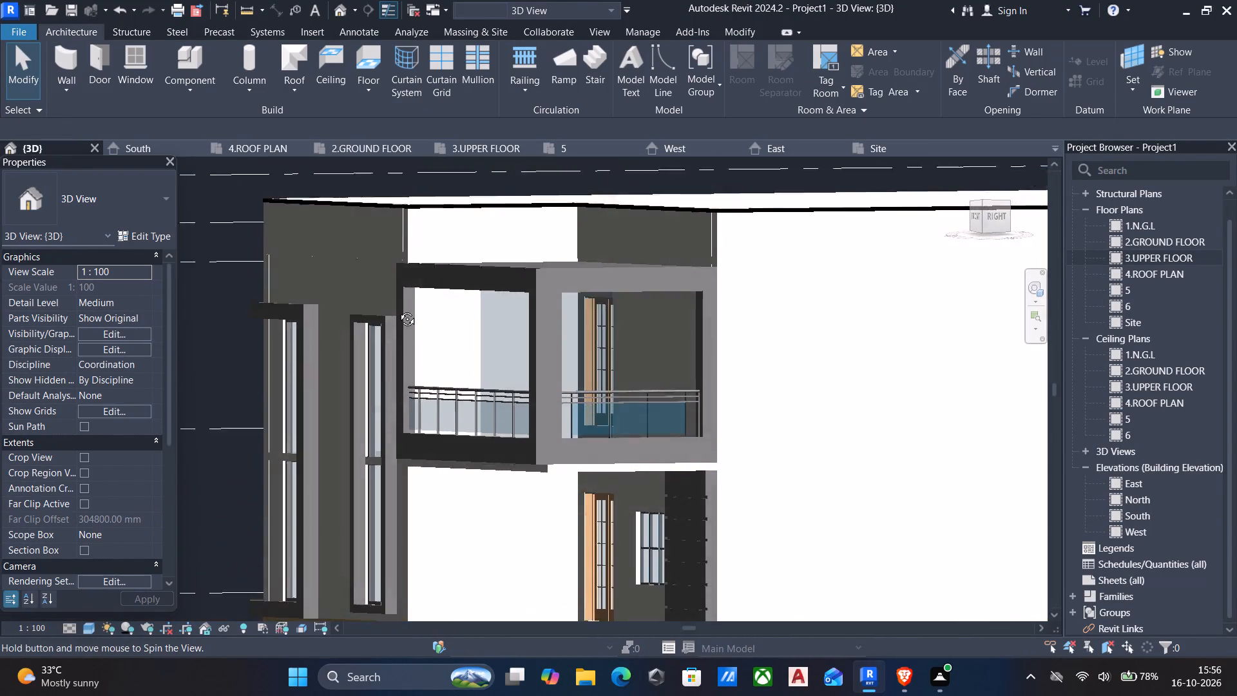
pyautogui.keyDown('shift'); pyautogui.moveTo(398, 309); pyautogui.dragTo(494, 281, button='middle'); pyautogui.keyUp('shift')
pyautogui.click(524, 296)
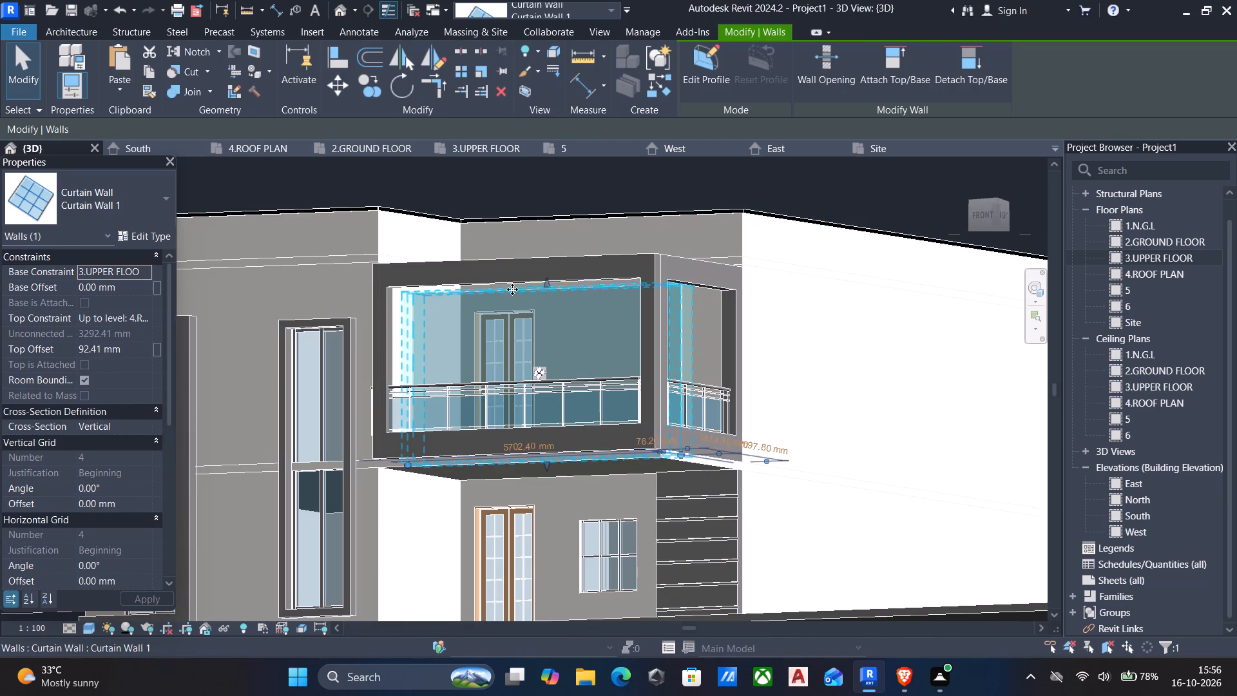
pyautogui.press('Escape')
pyautogui.scroll(-3, 540, 325)
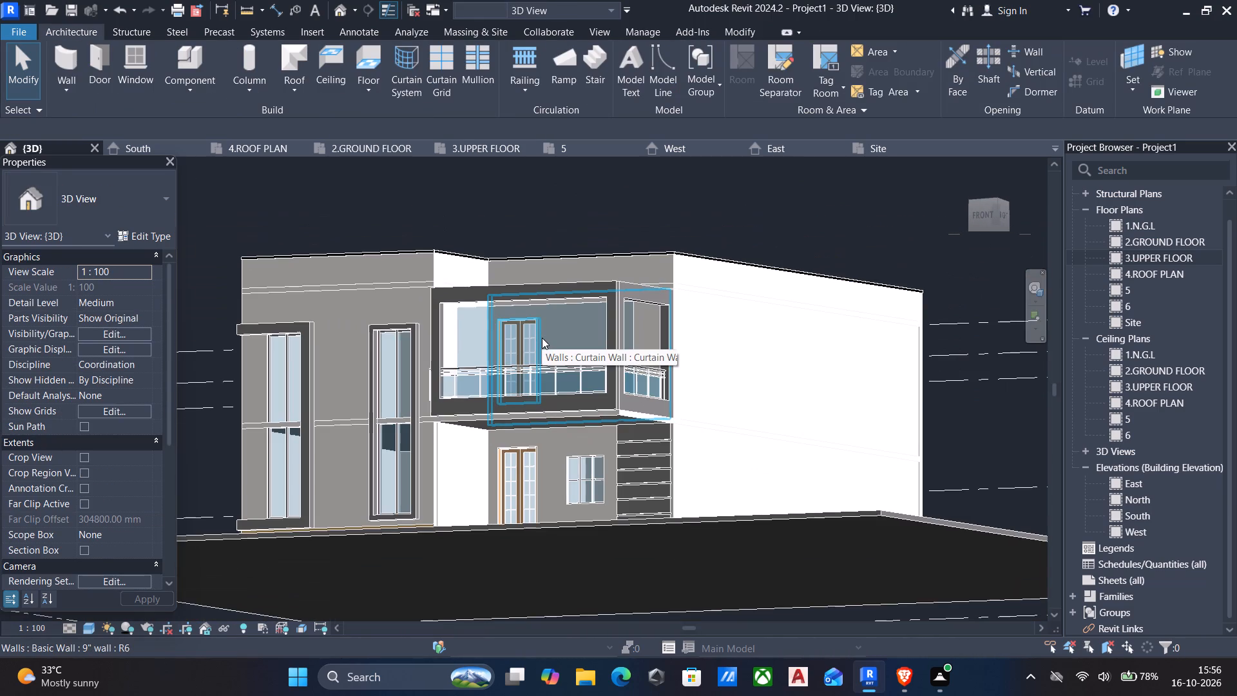
pyautogui.keyDown('shift'); pyautogui.moveTo(540, 339); pyautogui.dragTo(533, 348, button='middle'); pyautogui.keyUp('shift')
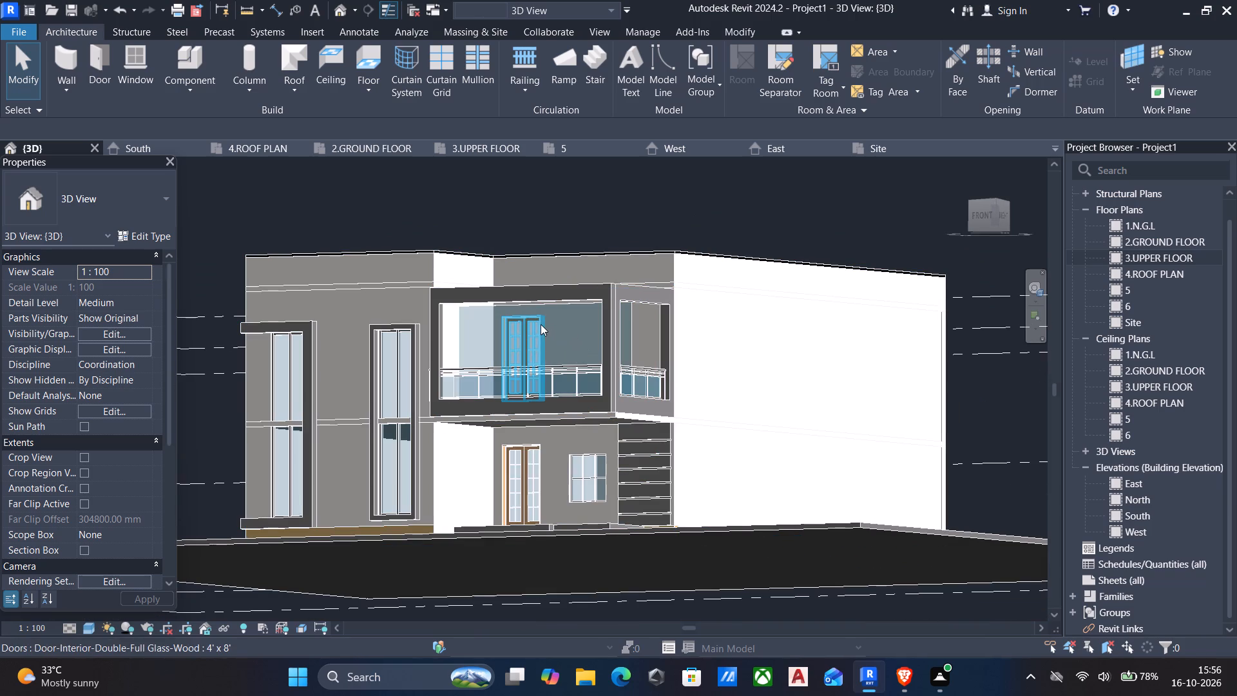
pyautogui.click(577, 302)
pyautogui.keyDown('shift'); pyautogui.moveTo(544, 329); pyautogui.dragTo(575, 268, button='middle'); pyautogui.keyUp('shift')
pyautogui.scroll(4, 535, 315)
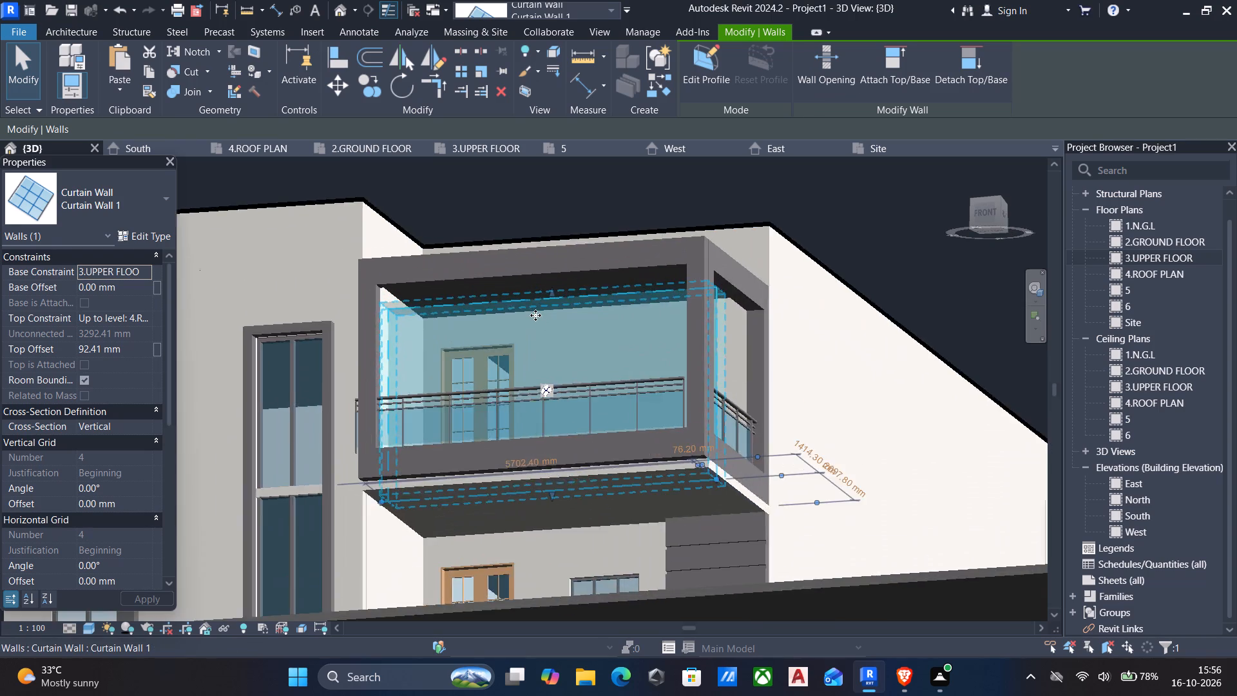
pyautogui.scroll(5, 535, 315)
pyautogui.moveTo(569, 278); pyautogui.dragTo(567, 256)
pyautogui.scroll(-4, 569, 278)
pyautogui.press('Escape')
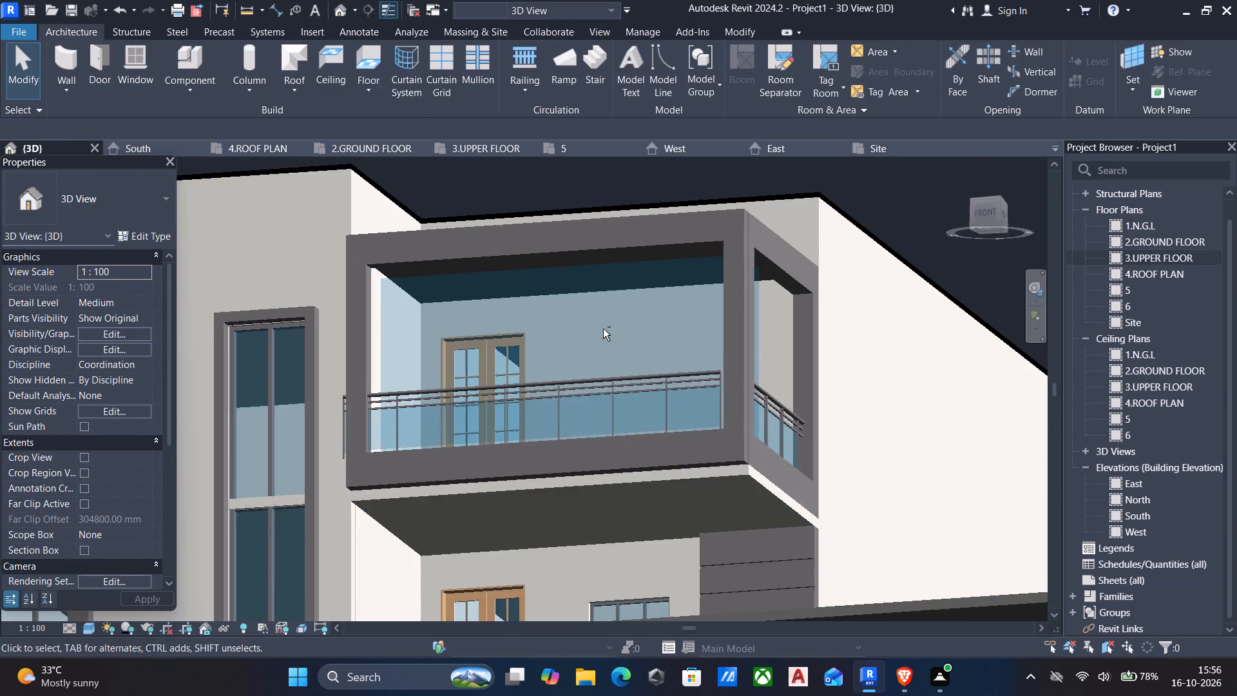
# In the 3.UPPER FLOOR plan, shorten the balcony curtain wall to about 4900 mm by pulling its east end away from the side railing.
pyautogui.keyDown('shift'); pyautogui.moveTo(603, 329); pyautogui.dragTo(585, 342, button='middle'); pyautogui.keyUp('shift')
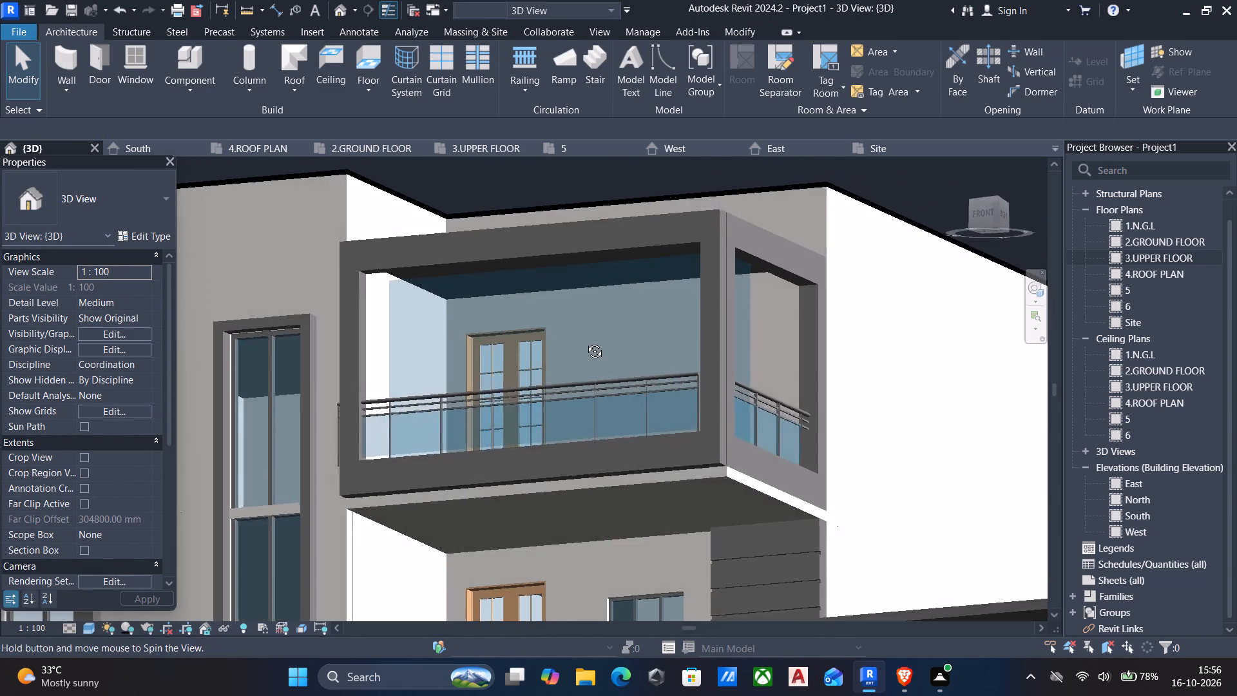
pyautogui.keyDown('shift'); pyautogui.moveTo(585, 342); pyautogui.dragTo(490, 441, button='middle'); pyautogui.keyUp('shift')
pyautogui.keyDown('shift'); pyautogui.middleClick(490, 441); pyautogui.keyUp('shift')
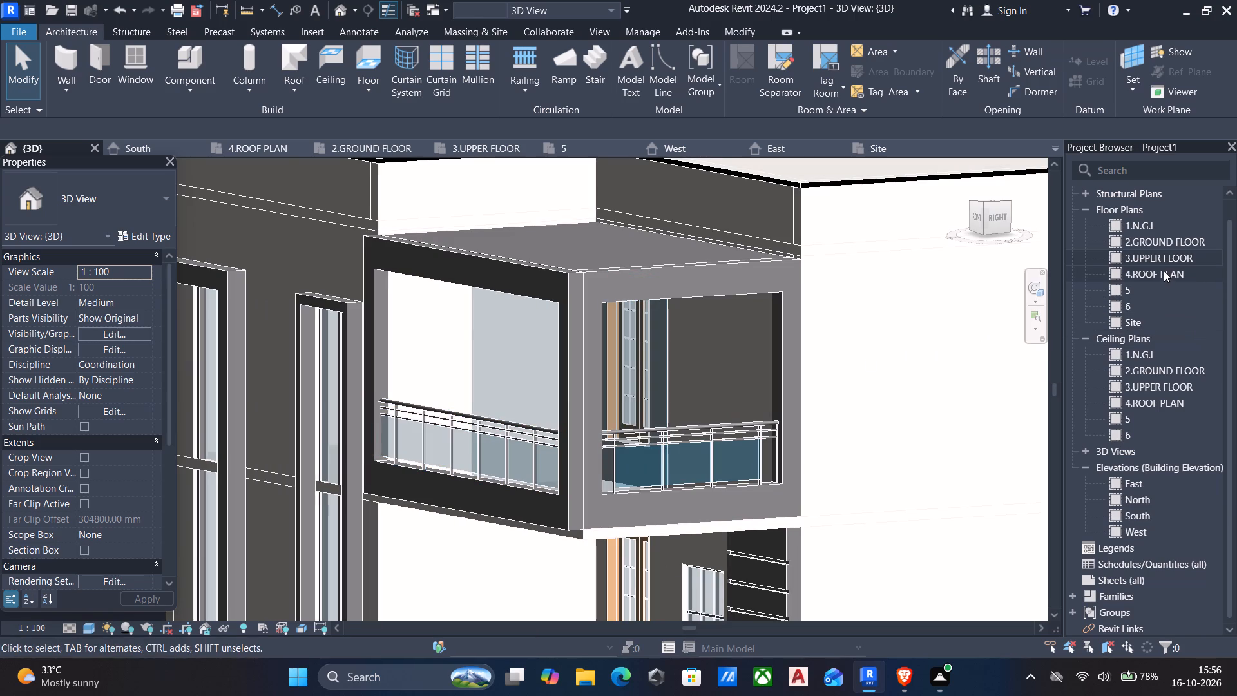
pyautogui.doubleClick(1157, 255)
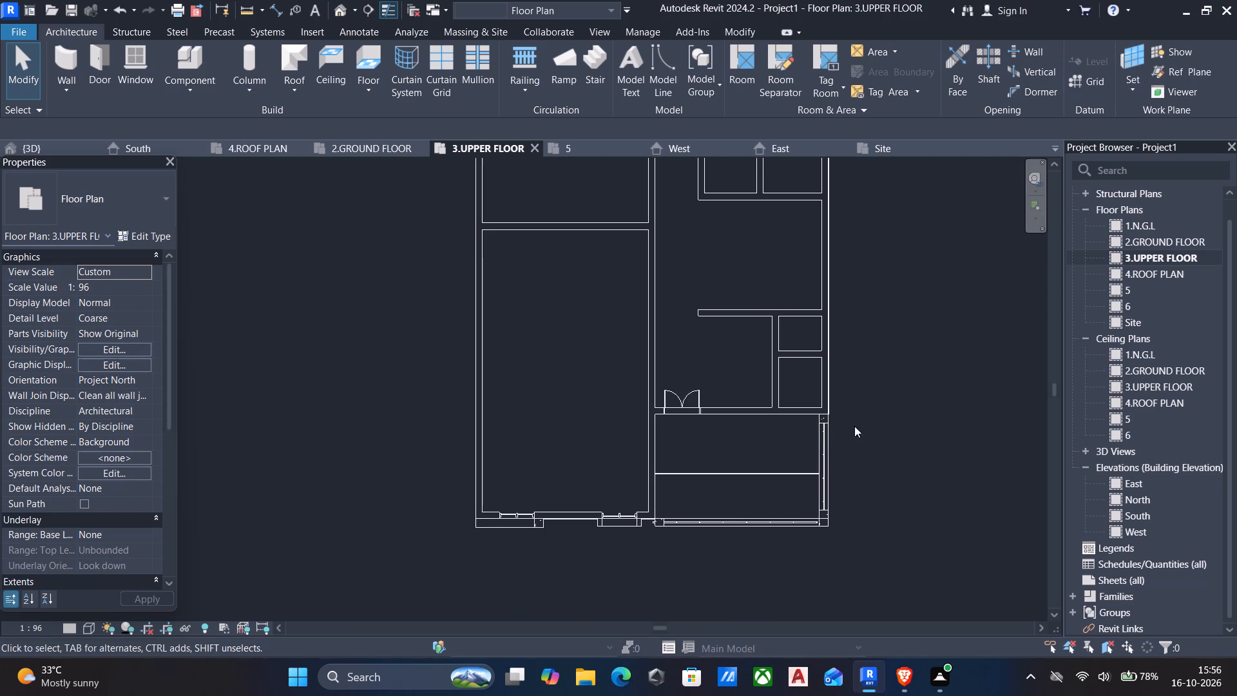
pyautogui.click(785, 476)
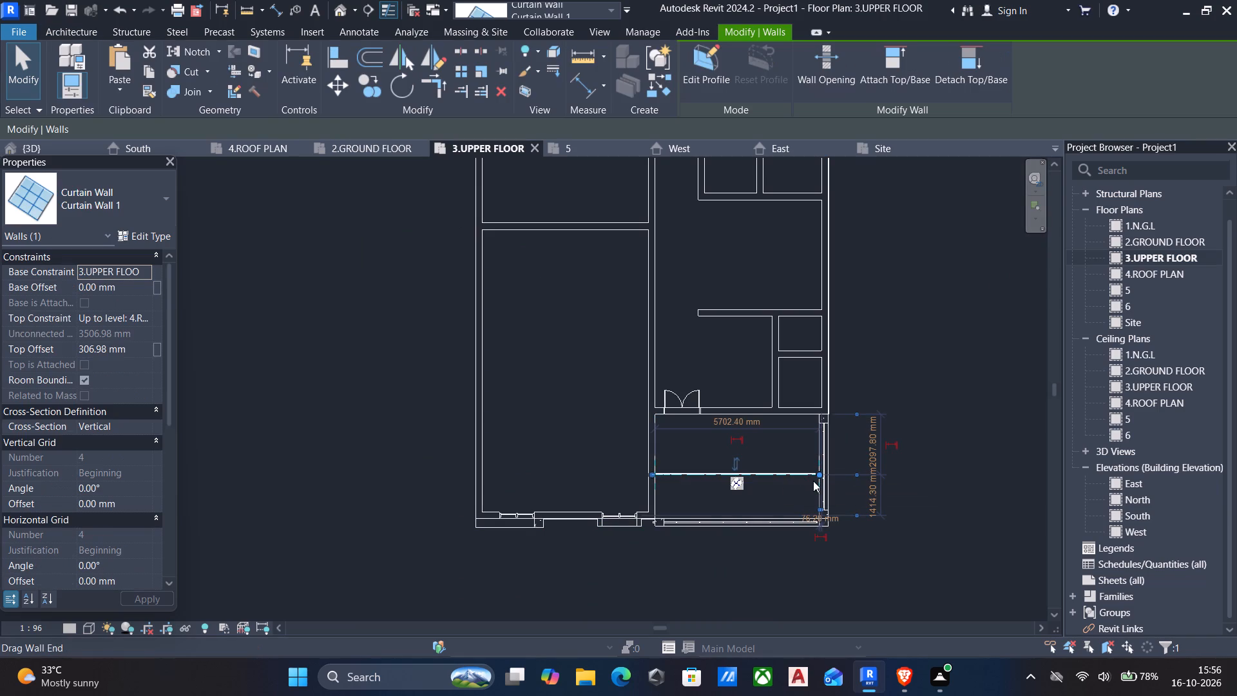
pyautogui.moveTo(817, 475); pyautogui.dragTo(789, 474)
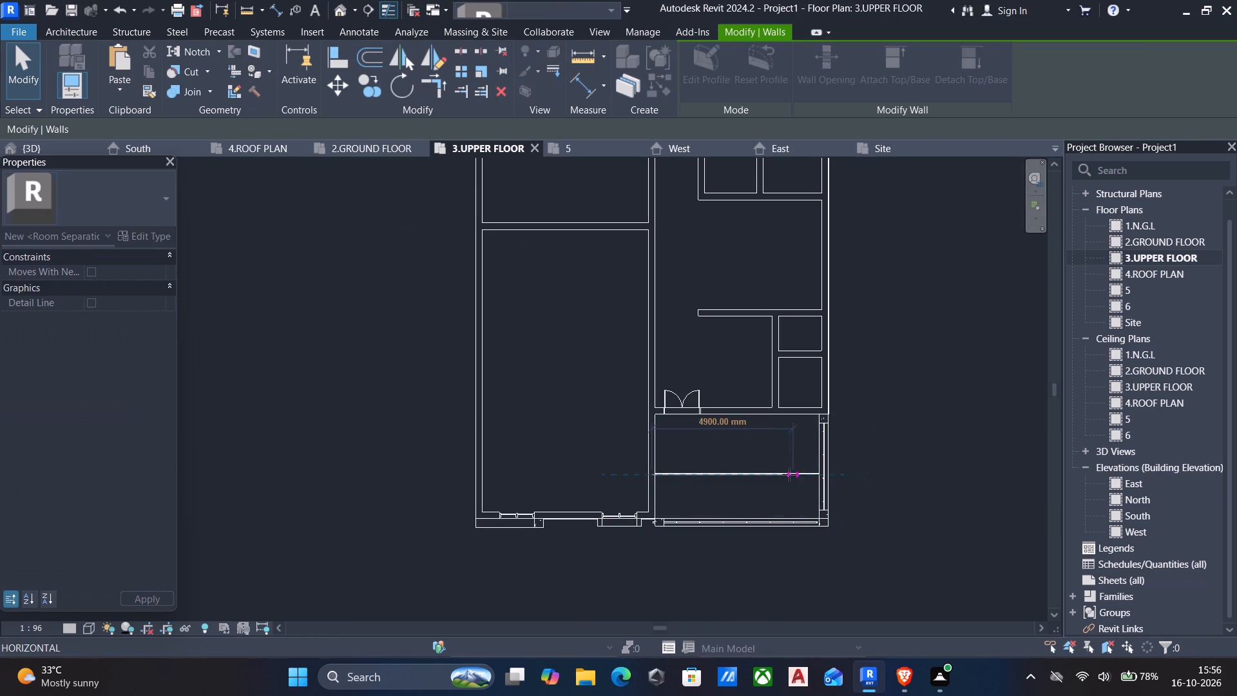
# Shorten the balcony curtain wall further to about 3754 mm by pulling its east end toward the house.
pyautogui.moveTo(789, 474); pyautogui.dragTo(767, 476)
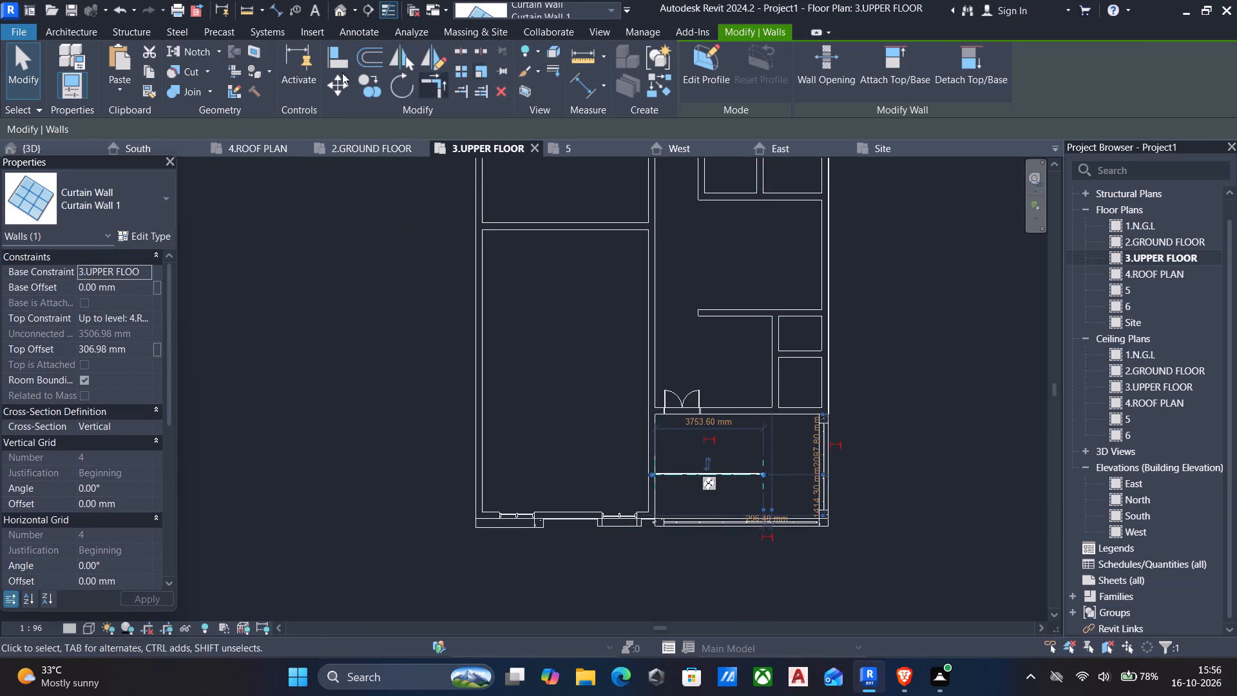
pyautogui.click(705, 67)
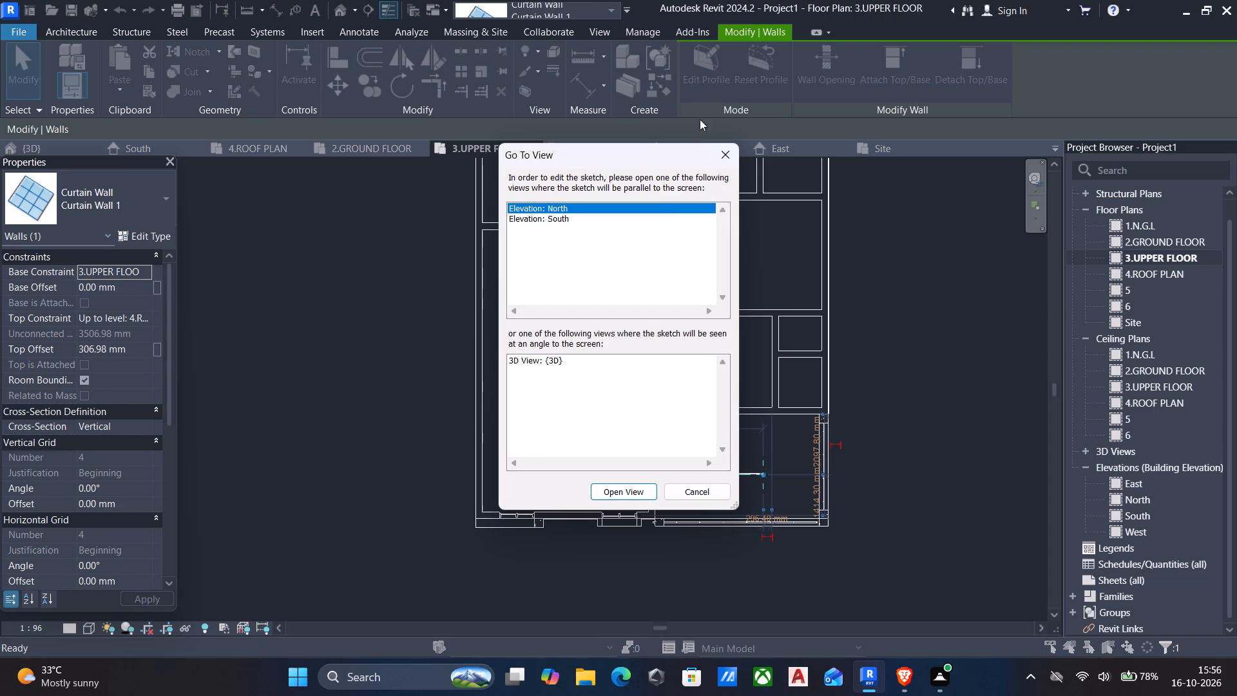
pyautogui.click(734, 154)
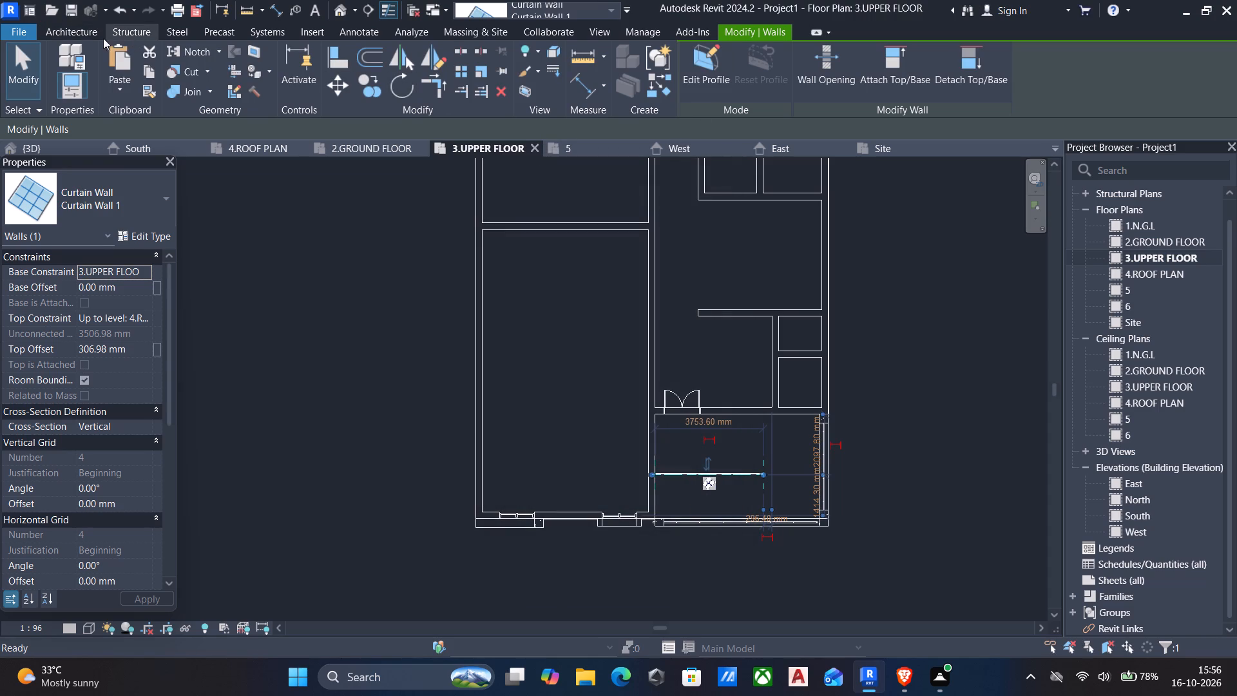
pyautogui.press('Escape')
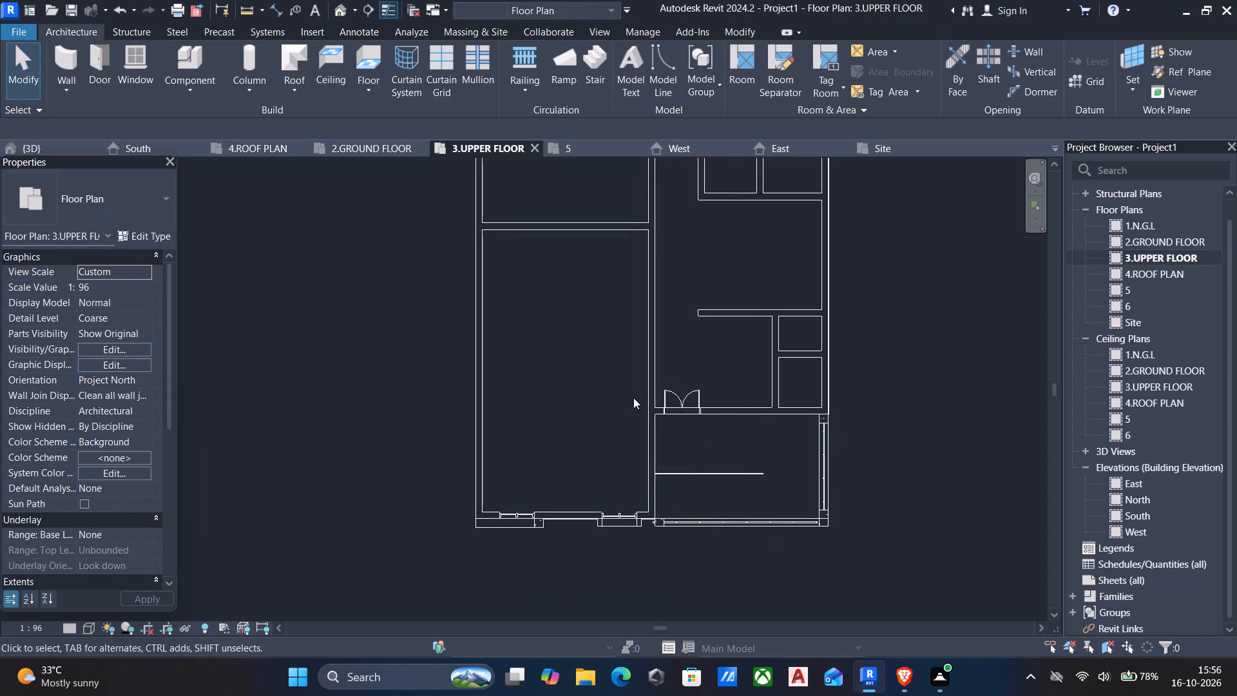
# Draw a perpendicular Curtain Wall 1 about 2053 mm long from the balcony curtain wall's east end to the door wall.
pyautogui.write('wa')
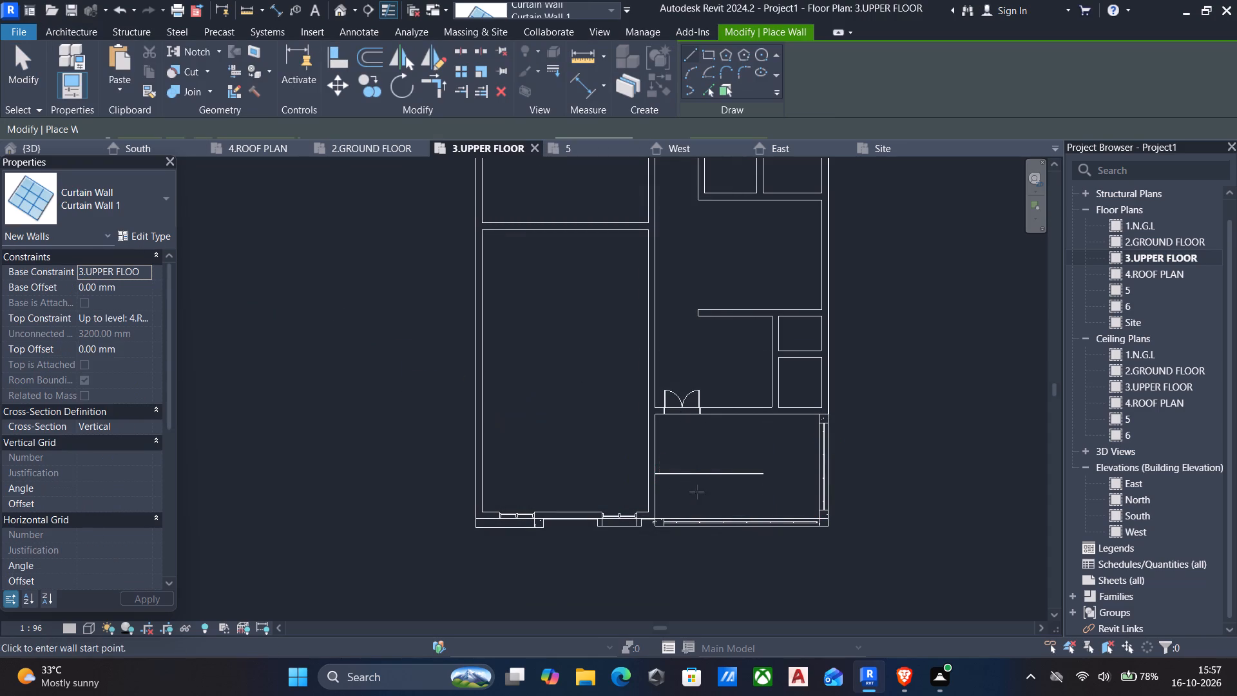
pyautogui.scroll(16, 758, 485)
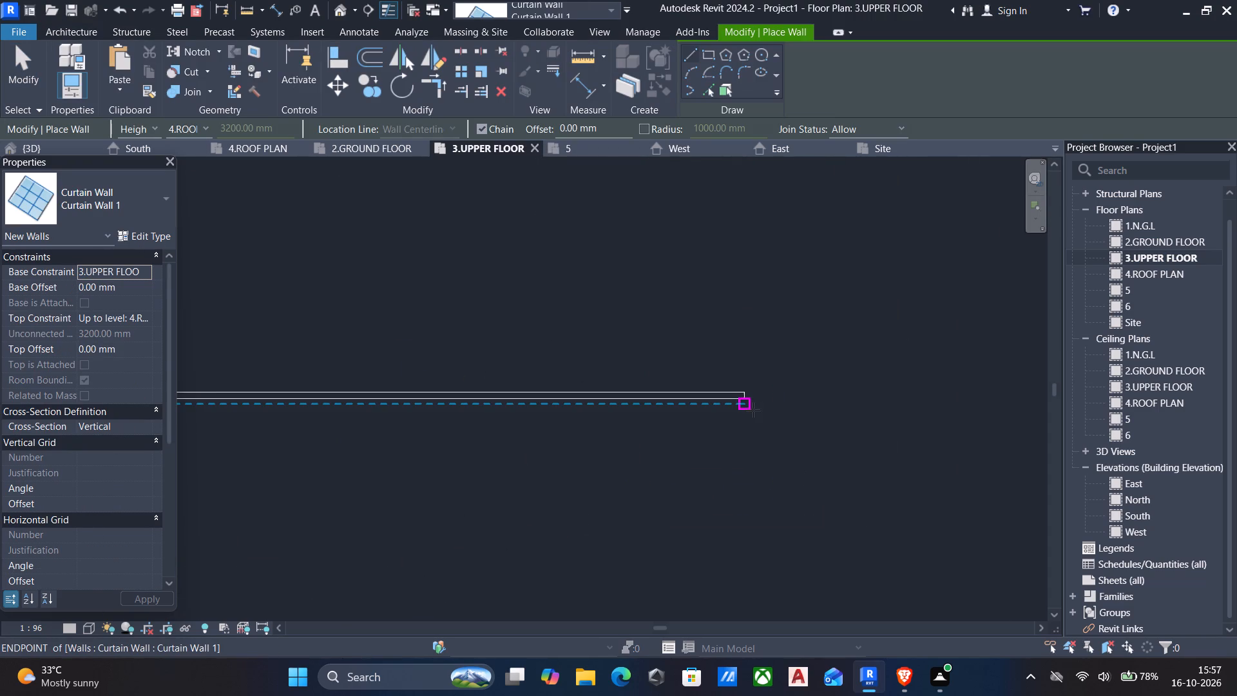
pyautogui.click(745, 391)
pyautogui.moveTo(740, 276); pyautogui.dragTo(741, 324, button='middle')
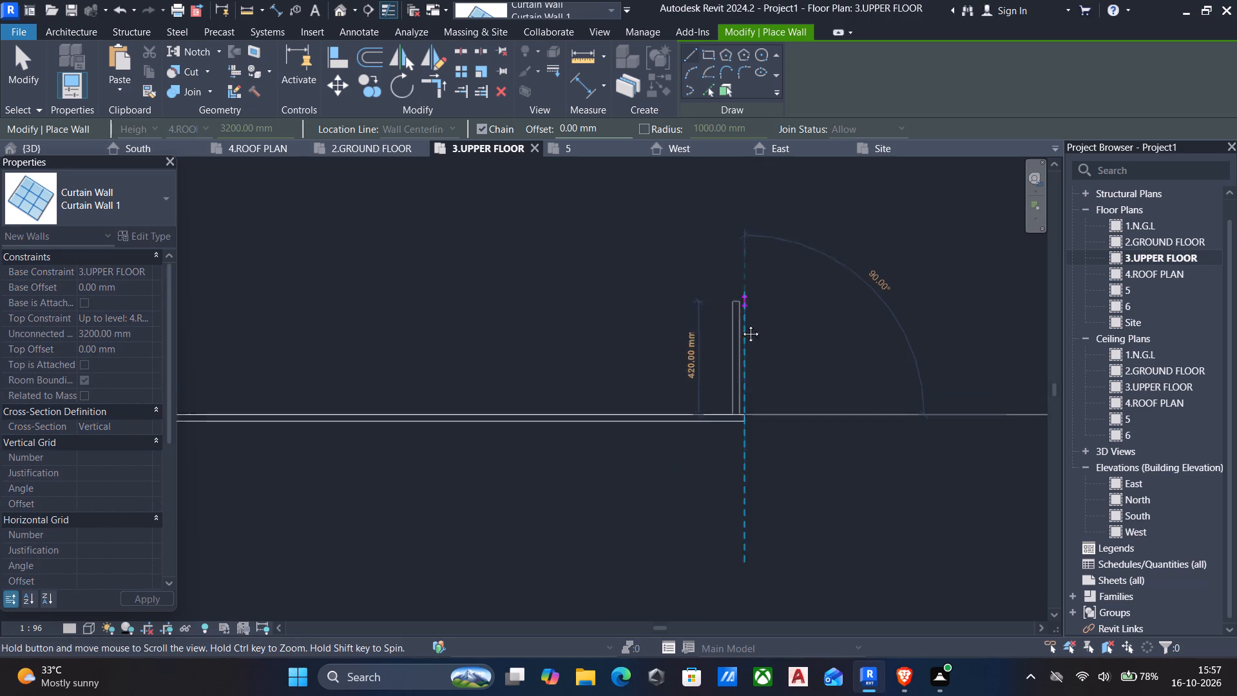
pyautogui.moveTo(741, 324); pyautogui.dragTo(748, 499, button='middle')
pyautogui.scroll(-5, 675, 262)
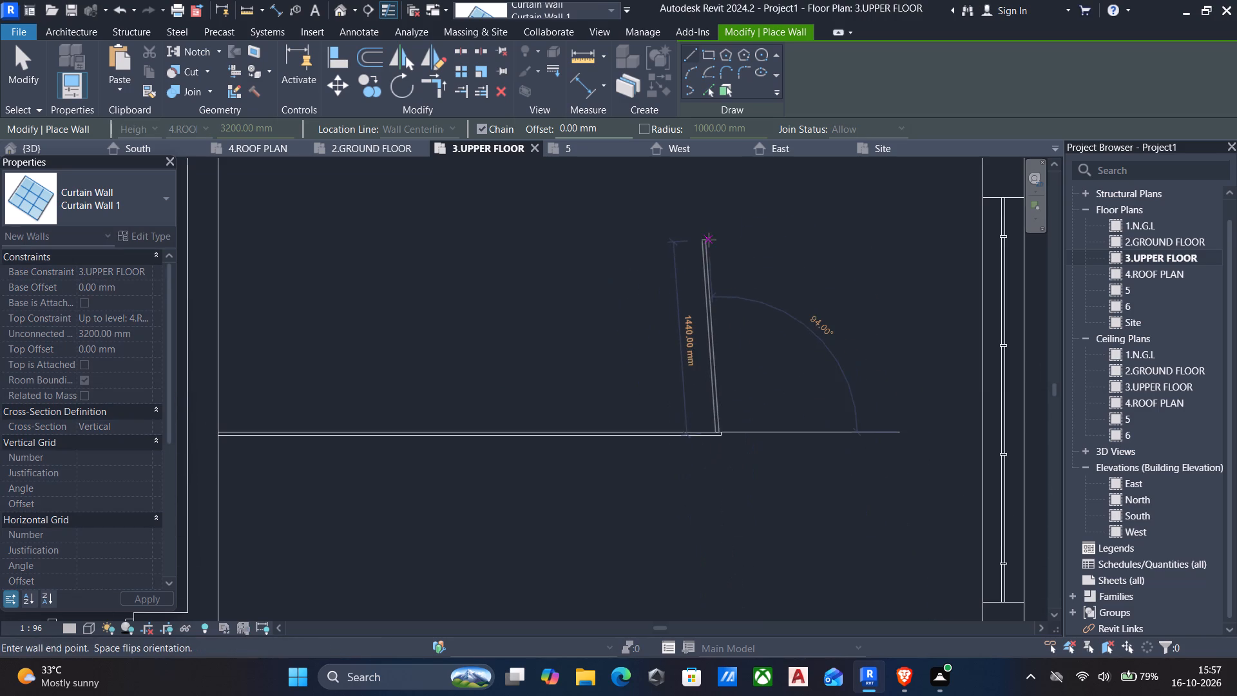
pyautogui.moveTo(709, 240); pyautogui.dragTo(707, 438, button='middle')
pyautogui.click(724, 357)
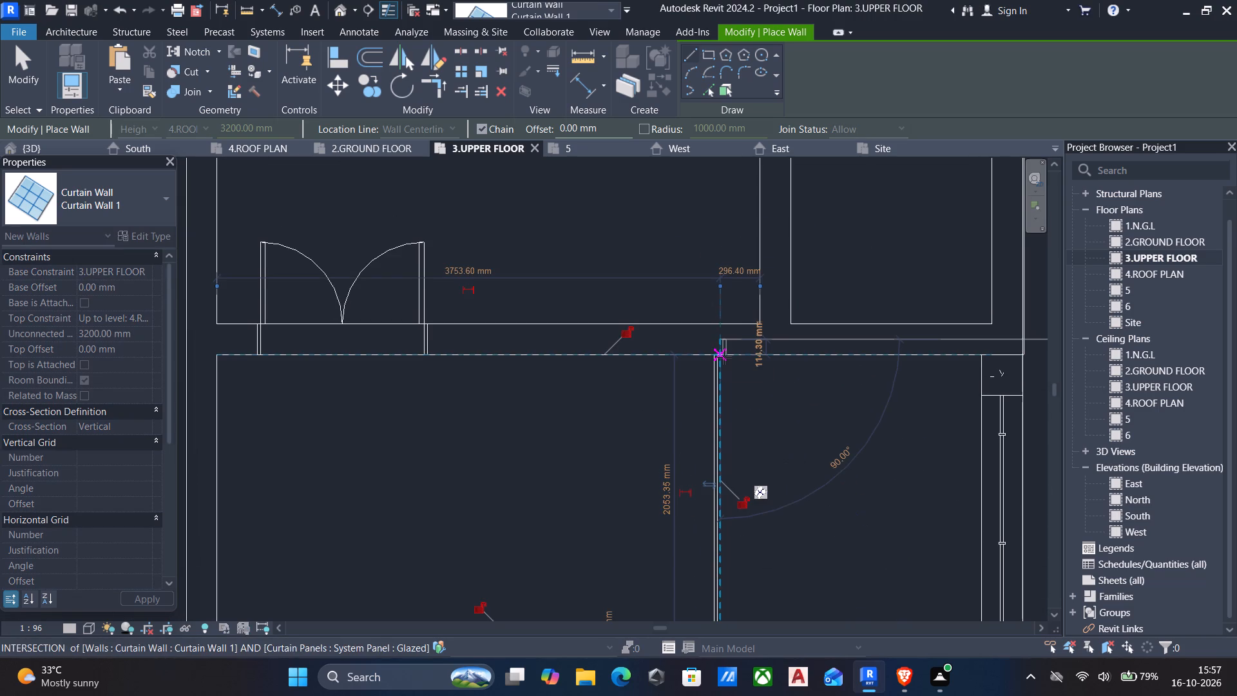
pyautogui.scroll(-7, 743, 381)
pyautogui.press('Escape')
pyautogui.moveTo(783, 485); pyautogui.dragTo(803, 414, button='middle')
pyautogui.press('Escape')
# Trim the balcony's front and side curtain walls to a corner where they meet.
pyautogui.scroll(1, 803, 413)
pyautogui.scroll(1, 742, 519)
pyautogui.write('tr')
pyautogui.scroll(4, 712, 536)
pyautogui.scroll(3, 771, 367)
pyautogui.click(771, 367)
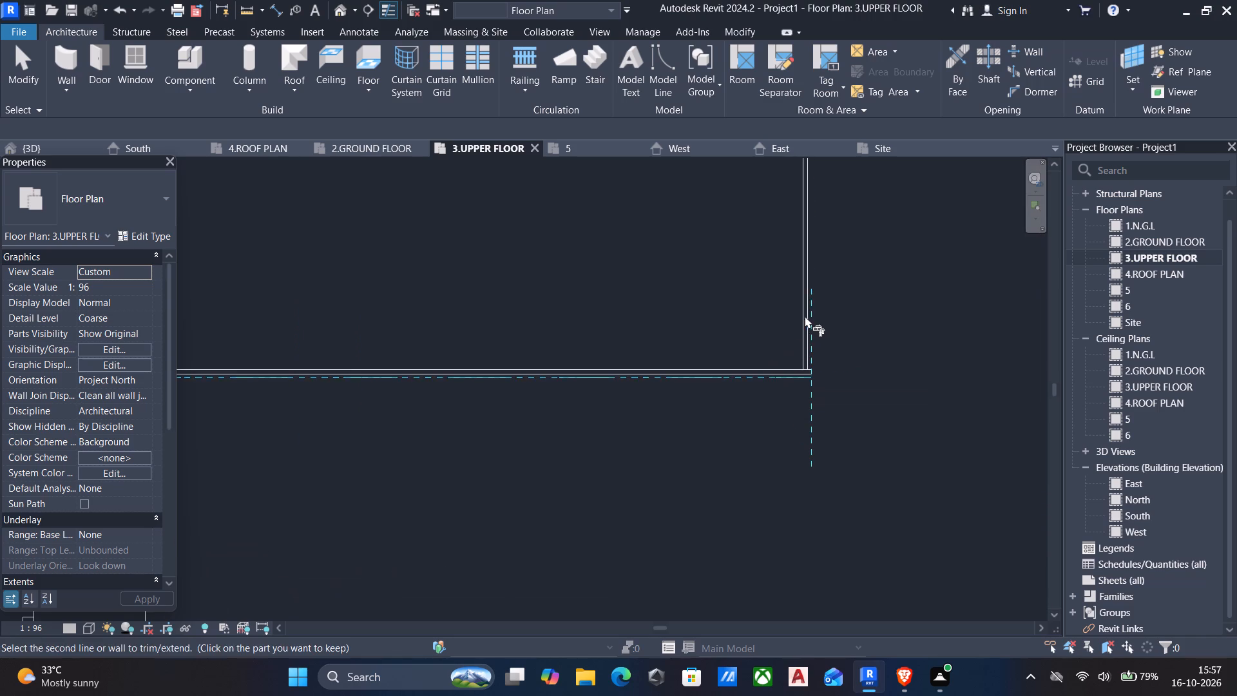
pyautogui.click(809, 309)
pyautogui.scroll(-2, 820, 393)
pyautogui.press('Escape')
pyautogui.scroll(5, 814, 400)
pyautogui.press('Escape')
pyautogui.scroll(6, 814, 400)
pyautogui.scroll(5, 783, 268)
pyautogui.press('Escape')
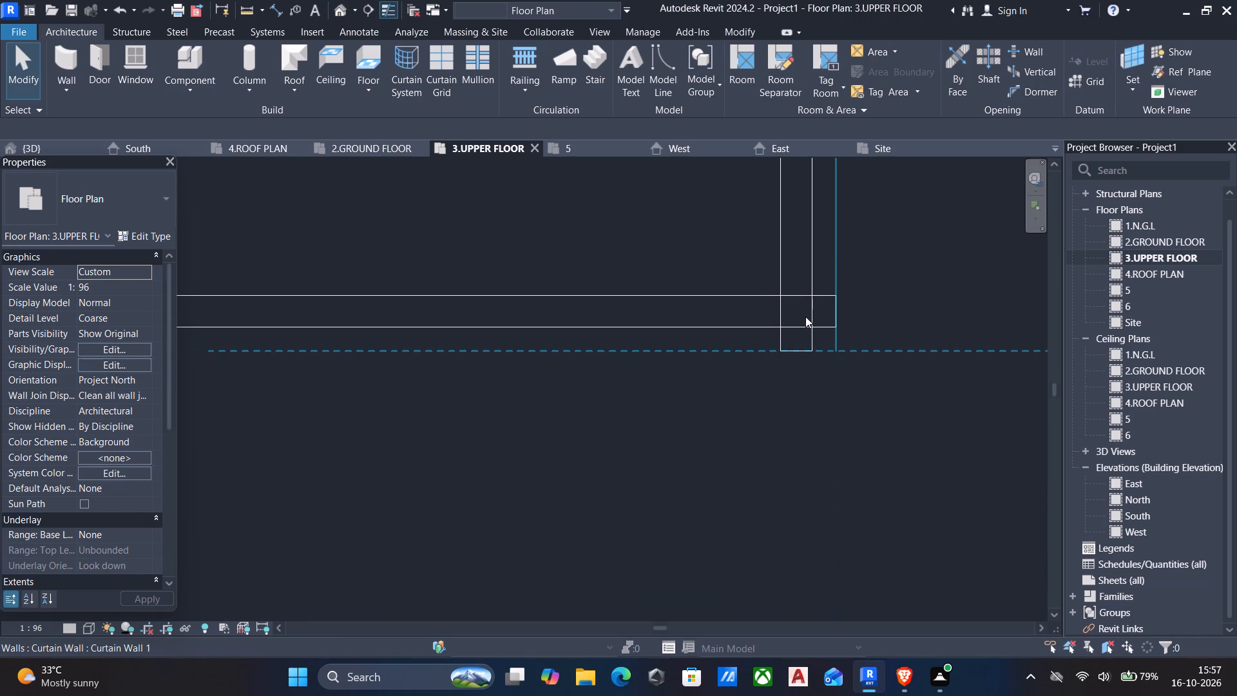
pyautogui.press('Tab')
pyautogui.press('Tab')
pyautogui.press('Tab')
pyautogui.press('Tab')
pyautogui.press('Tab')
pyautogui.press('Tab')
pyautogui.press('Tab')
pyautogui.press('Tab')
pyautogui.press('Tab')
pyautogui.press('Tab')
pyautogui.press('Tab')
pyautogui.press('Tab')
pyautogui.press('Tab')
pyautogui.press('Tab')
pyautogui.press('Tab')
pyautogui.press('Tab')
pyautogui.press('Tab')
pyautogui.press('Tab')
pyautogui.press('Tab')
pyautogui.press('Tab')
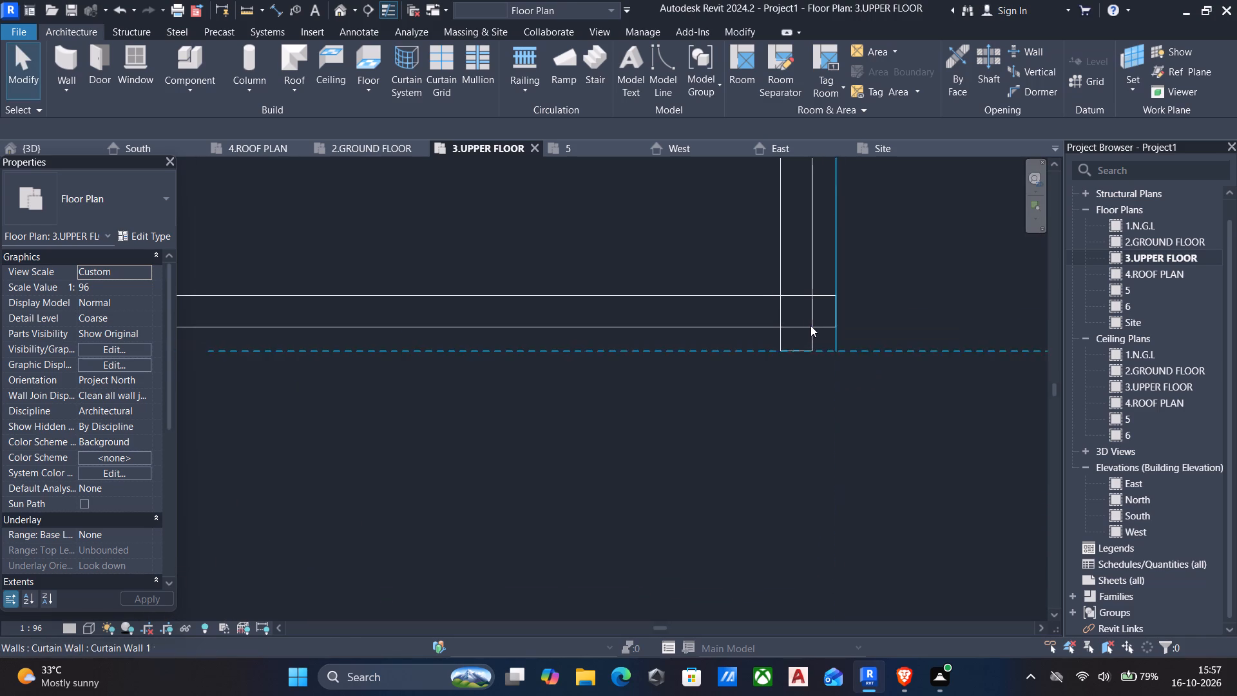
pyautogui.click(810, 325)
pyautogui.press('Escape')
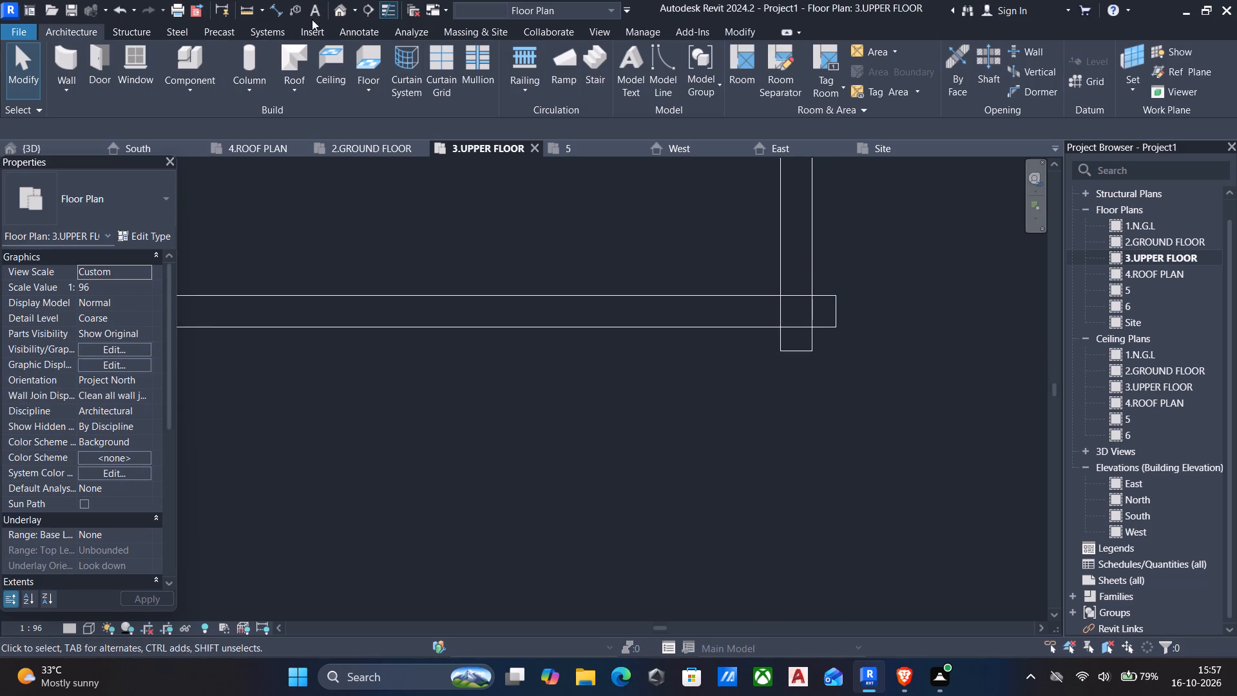
# Examine the balcony's glass corner and side curtain wall in the 3D view.
pyautogui.click(341, 12)
pyautogui.scroll(2, 660, 392)
pyautogui.moveTo(642, 389); pyautogui.dragTo(765, 383, button='middle')
pyautogui.keyDown('shift'); pyautogui.moveTo(782, 380); pyautogui.dragTo(731, 417, button='middle'); pyautogui.keyUp('shift')
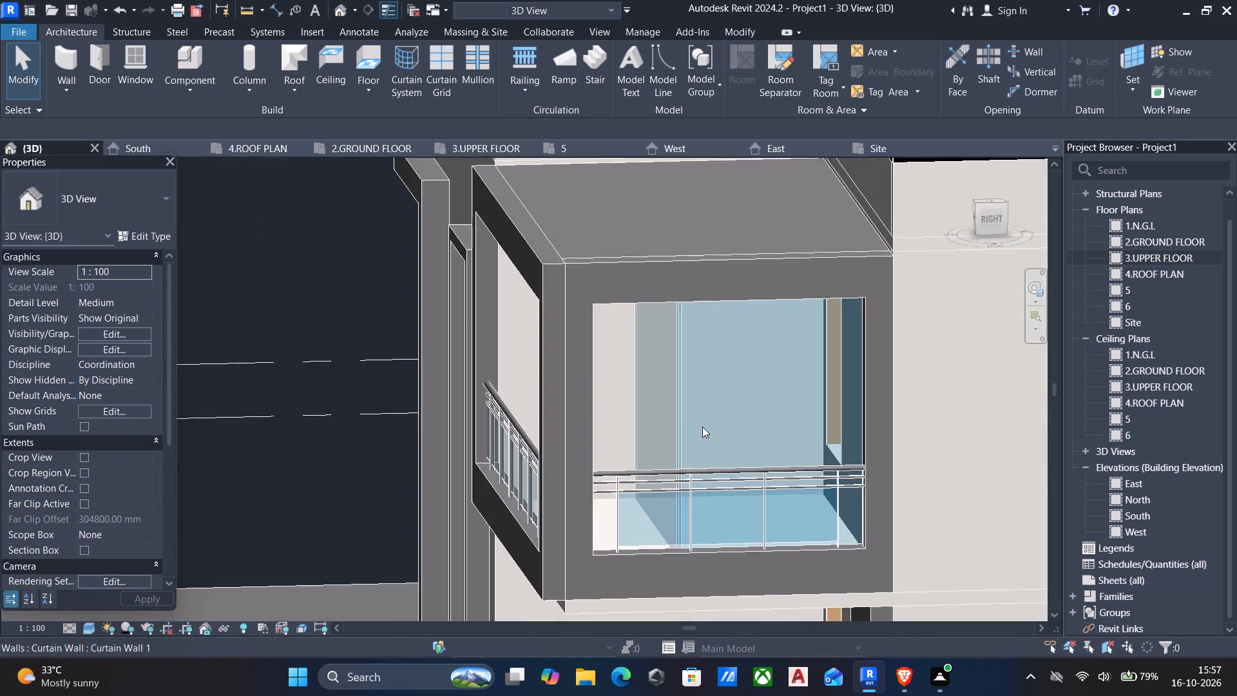
pyautogui.scroll(13, 696, 424)
pyautogui.scroll(-10, 718, 467)
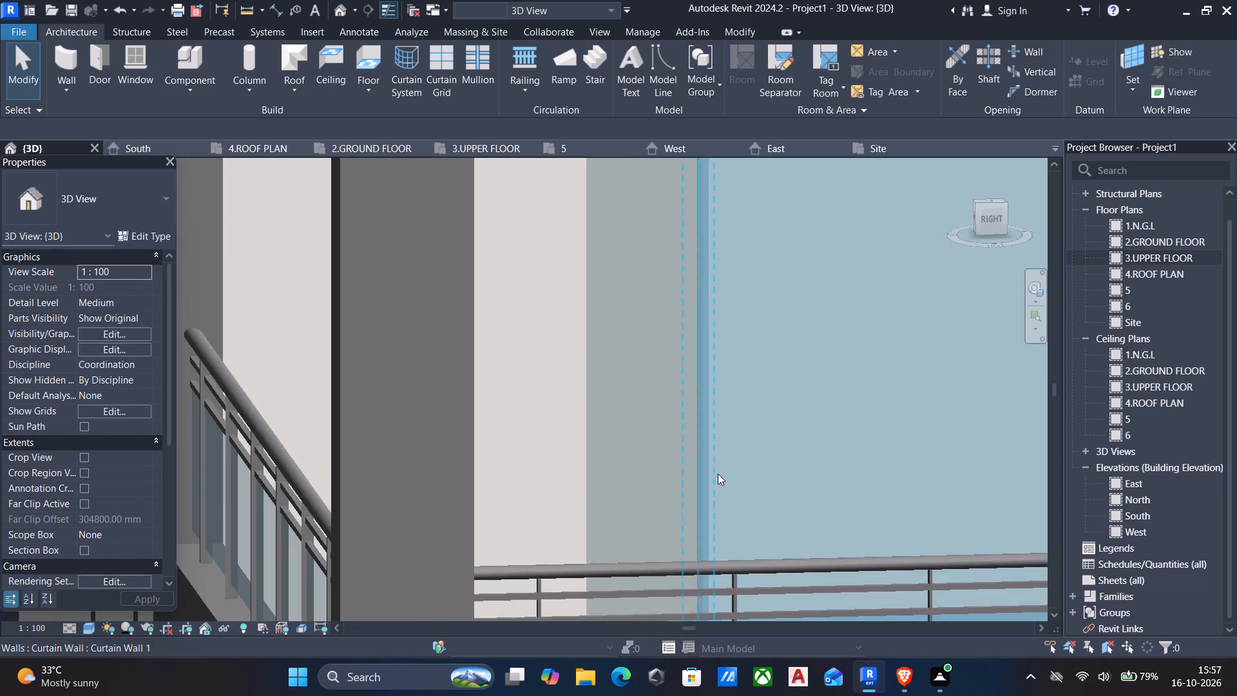
pyautogui.scroll(-10, 718, 474)
pyautogui.keyDown('shift'); pyautogui.moveTo(718, 474); pyautogui.dragTo(780, 474, button='middle'); pyautogui.keyUp('shift')
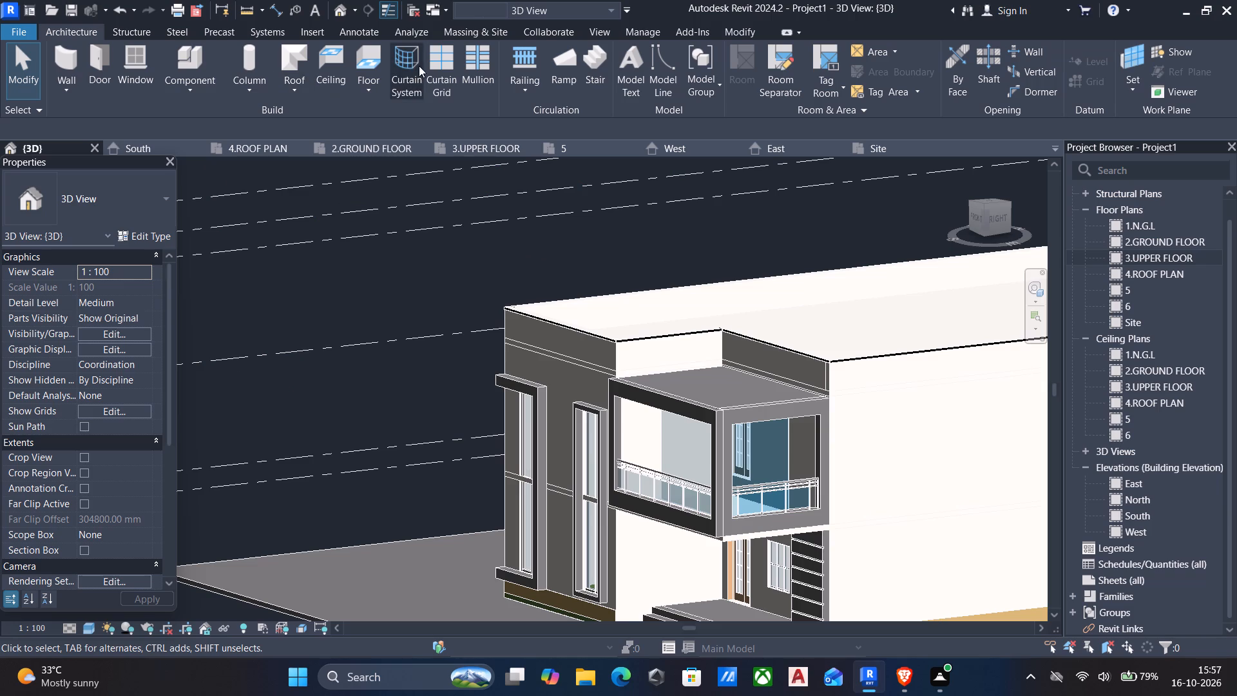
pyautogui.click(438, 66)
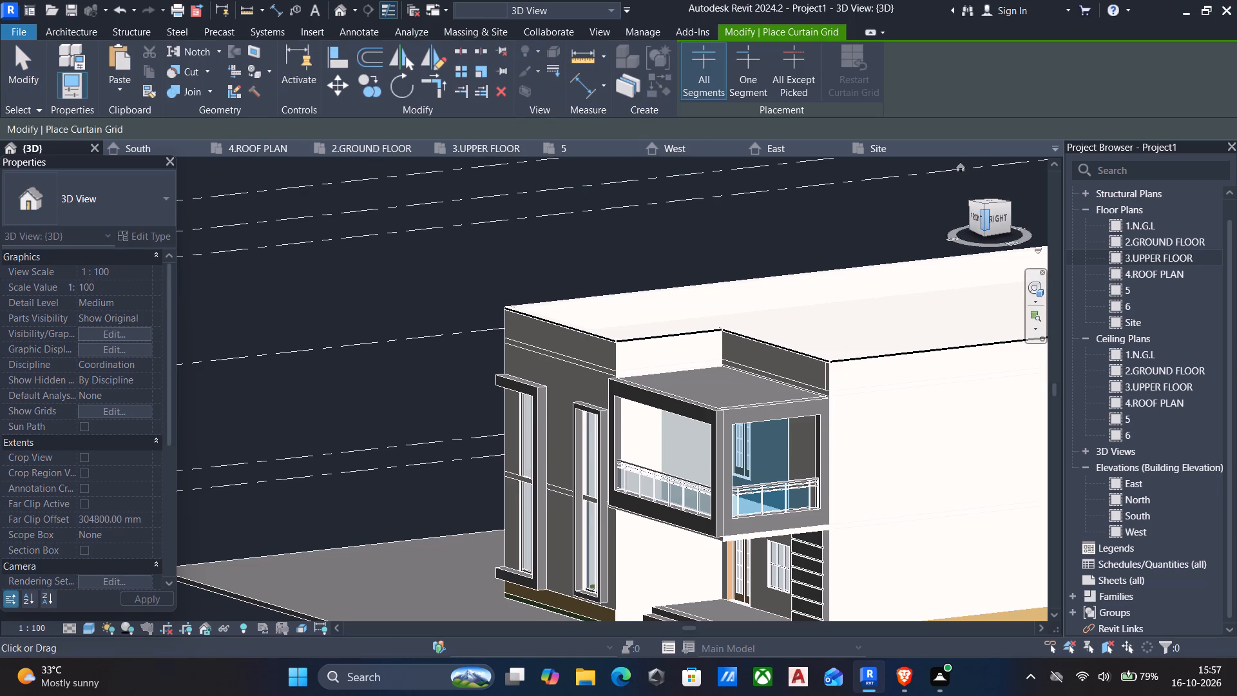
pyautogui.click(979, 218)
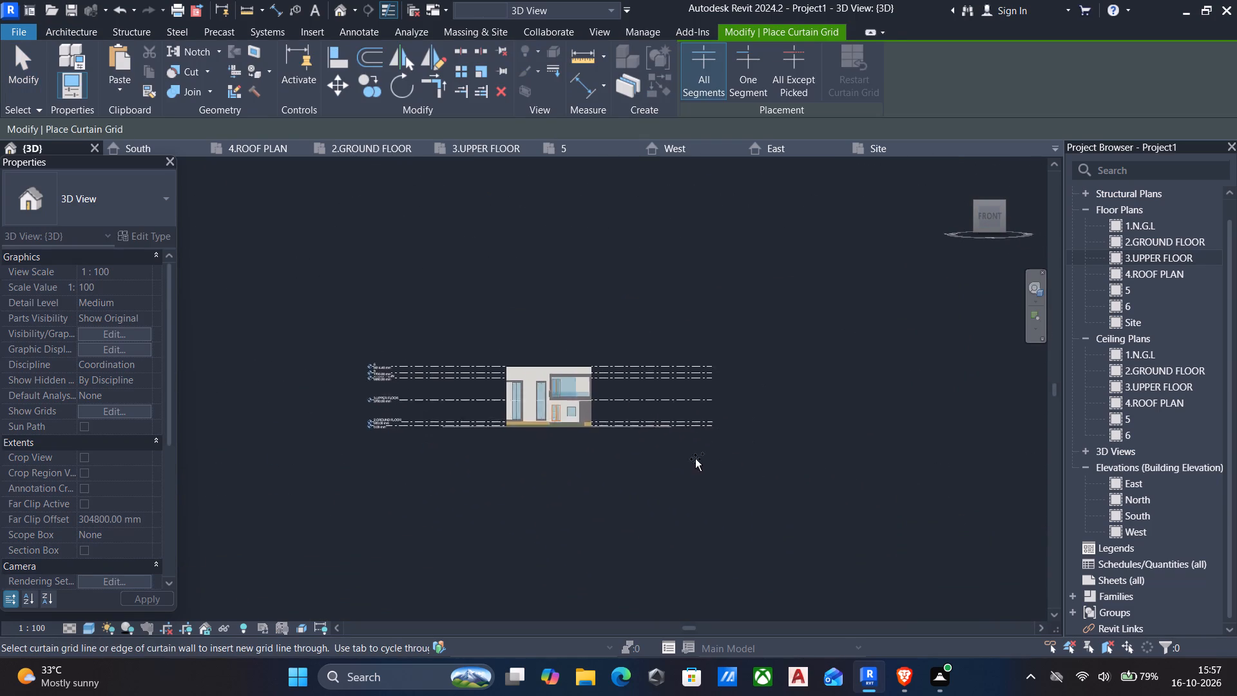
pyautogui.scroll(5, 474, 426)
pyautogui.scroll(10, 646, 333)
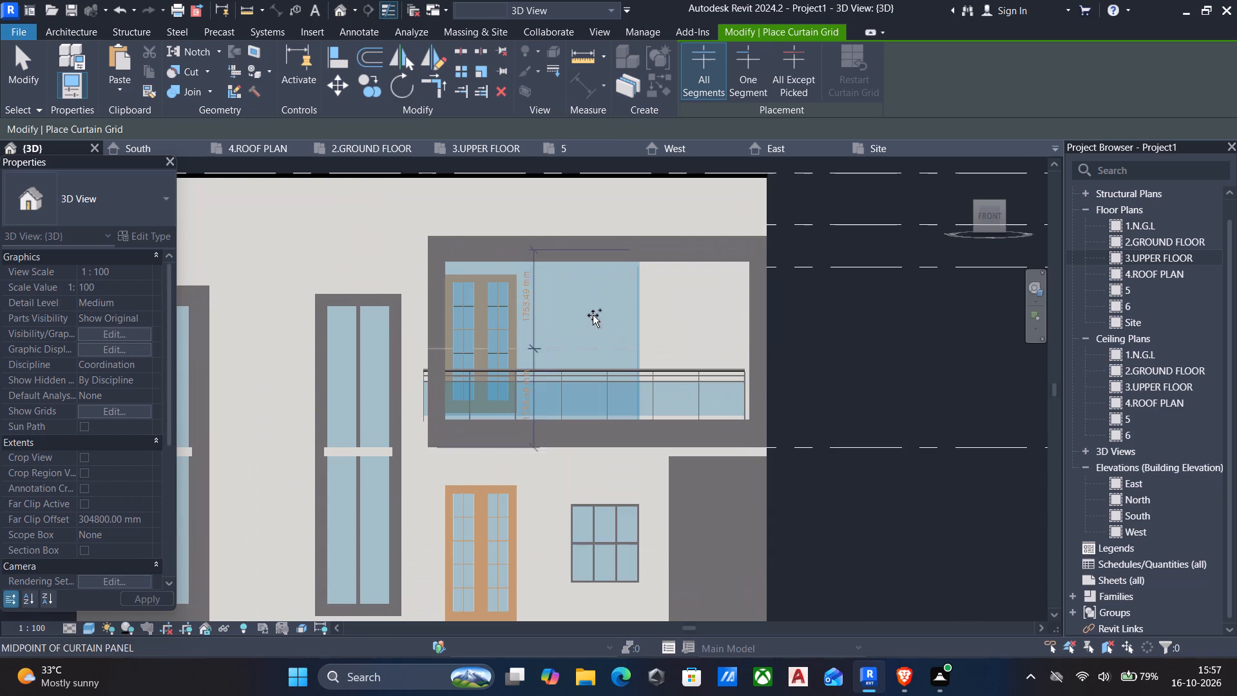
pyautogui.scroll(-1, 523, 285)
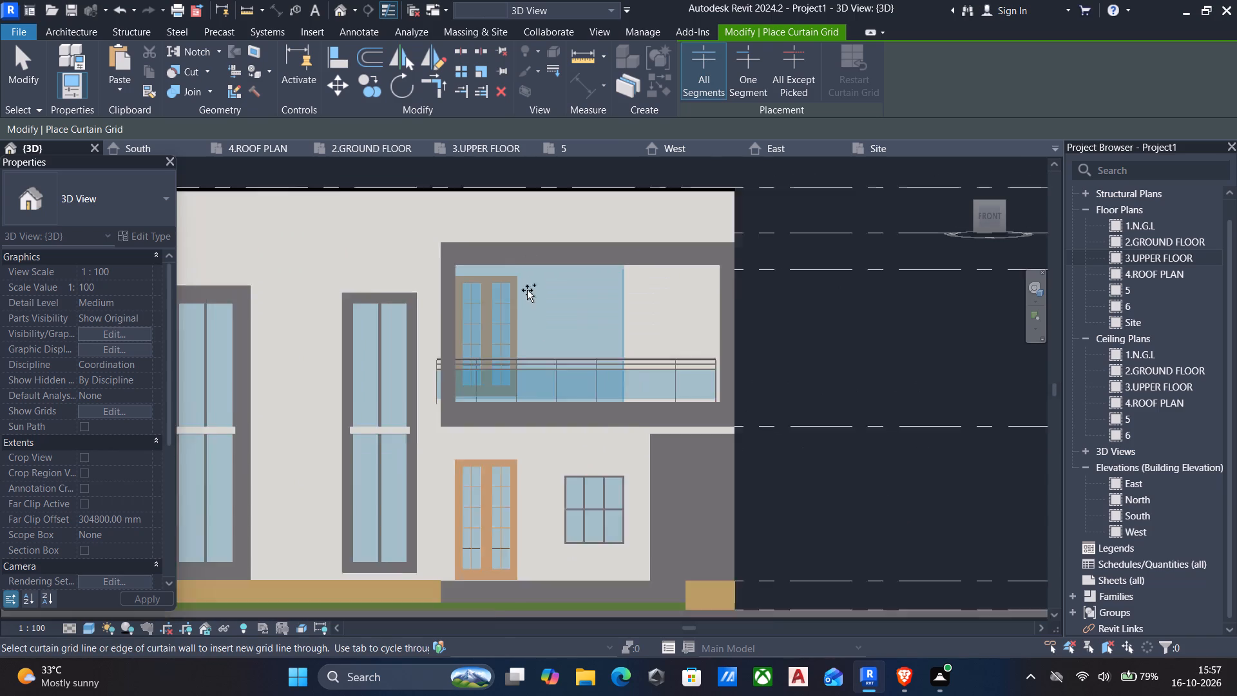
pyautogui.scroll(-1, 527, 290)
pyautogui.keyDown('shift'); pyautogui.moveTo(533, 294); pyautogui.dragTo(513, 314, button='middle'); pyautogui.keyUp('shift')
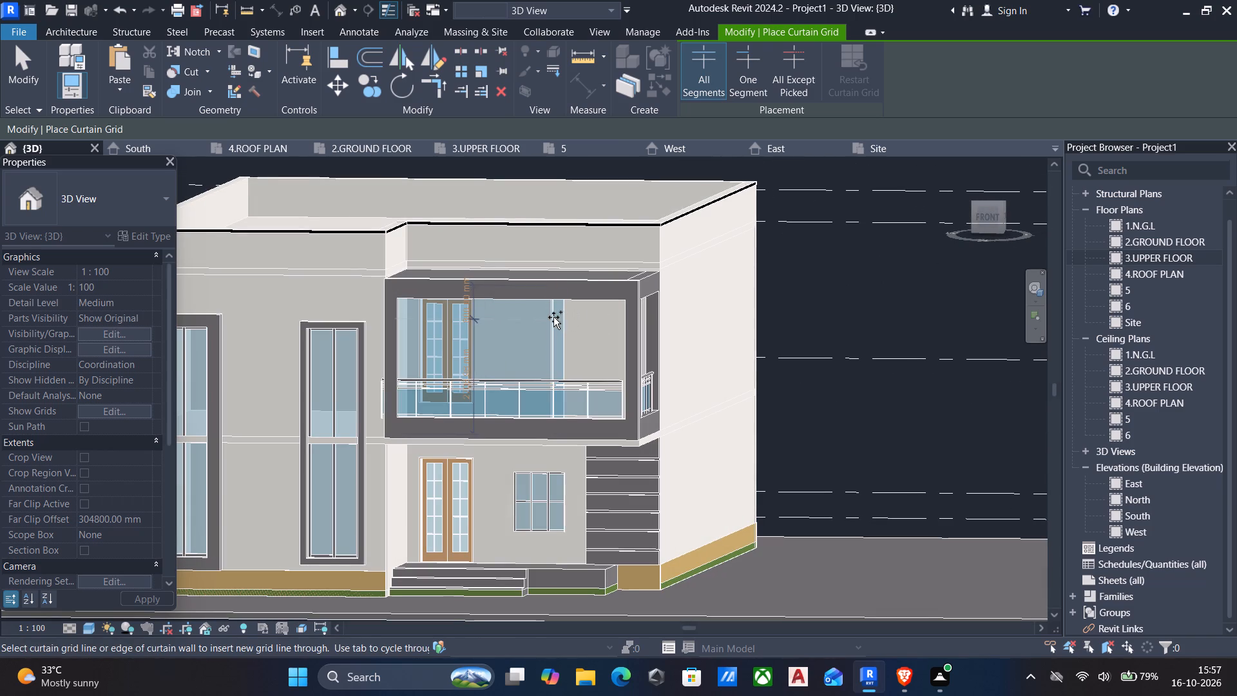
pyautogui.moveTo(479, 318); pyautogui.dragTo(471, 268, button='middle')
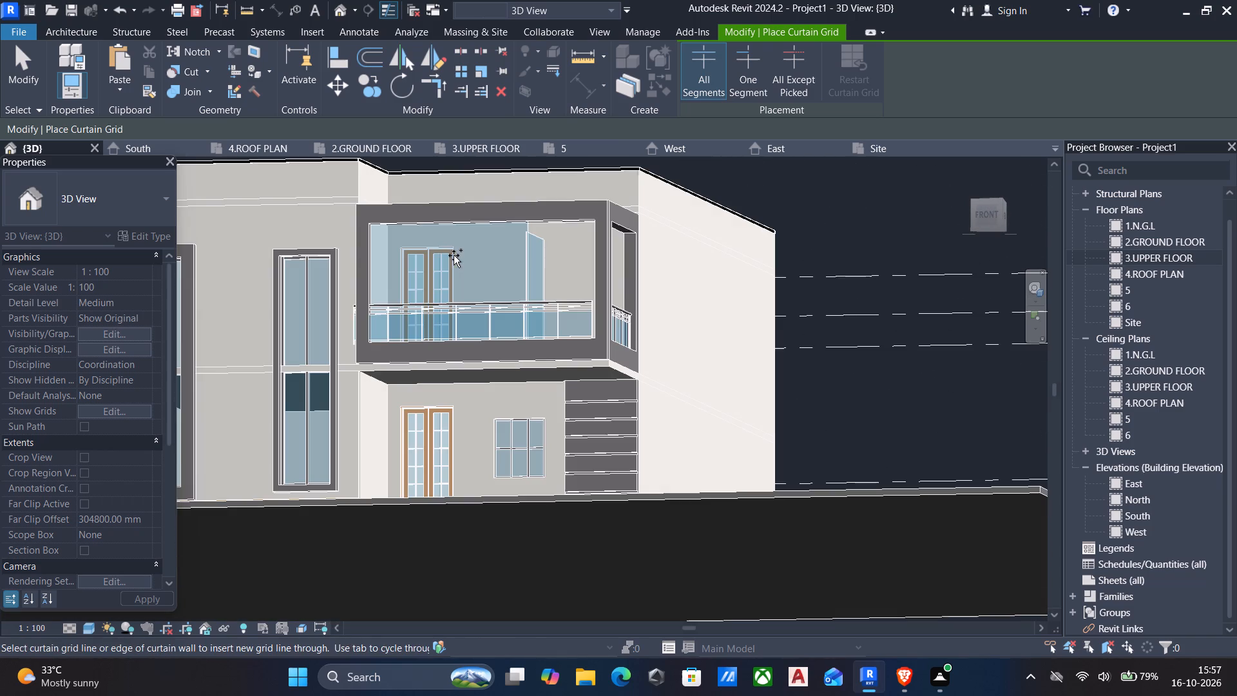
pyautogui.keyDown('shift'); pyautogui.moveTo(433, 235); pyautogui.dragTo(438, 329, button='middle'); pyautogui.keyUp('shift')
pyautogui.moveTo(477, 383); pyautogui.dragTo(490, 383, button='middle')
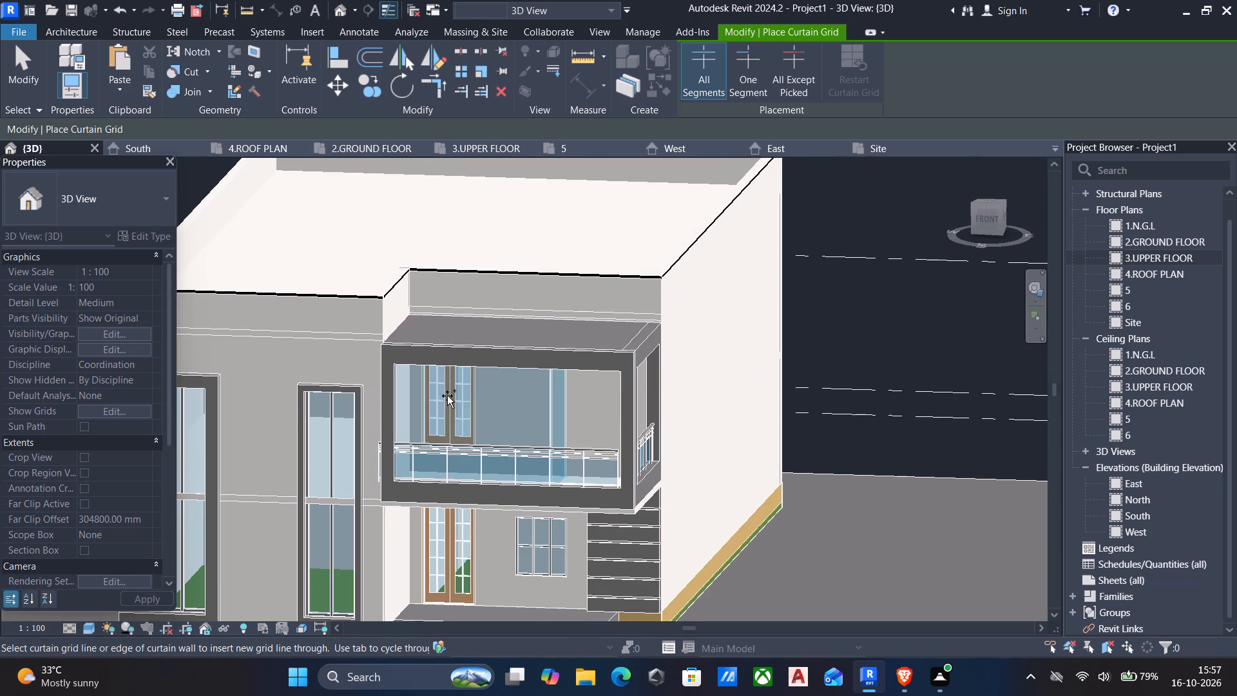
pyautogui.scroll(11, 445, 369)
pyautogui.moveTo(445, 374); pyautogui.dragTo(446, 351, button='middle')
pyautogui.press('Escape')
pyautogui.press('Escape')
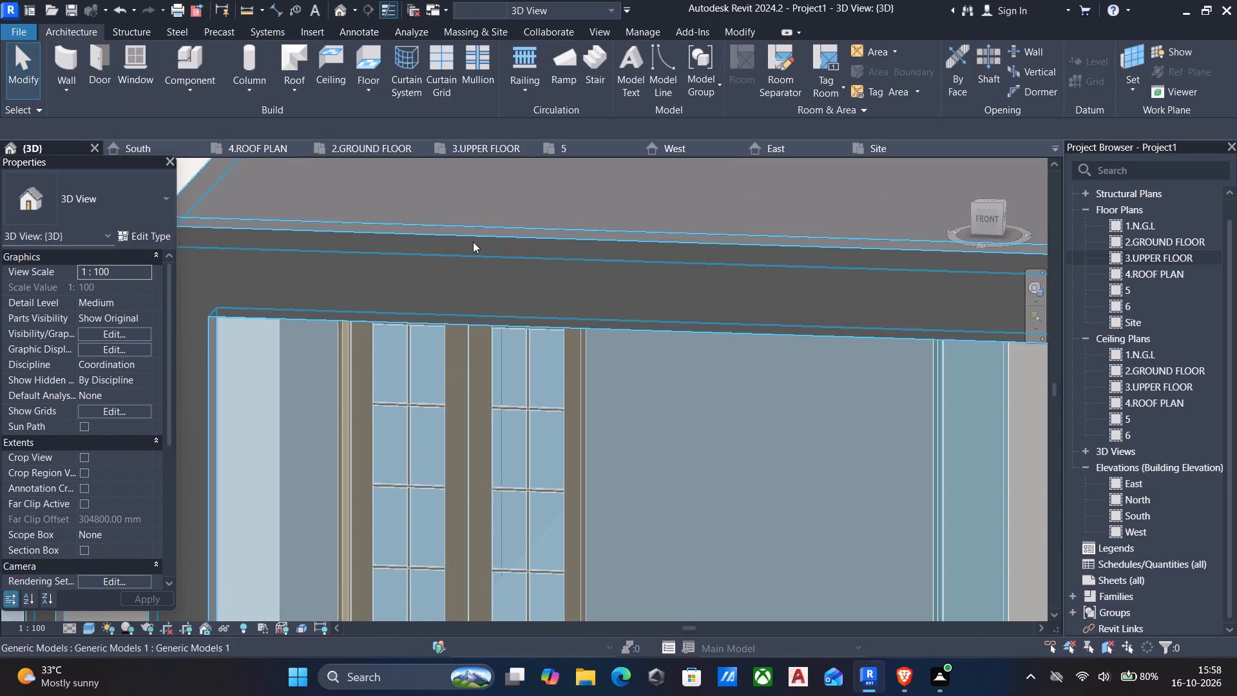
# Hide the generic model frame around the balcony in the 3D view.
pyautogui.click(474, 242)
pyautogui.scroll(-5, 475, 246)
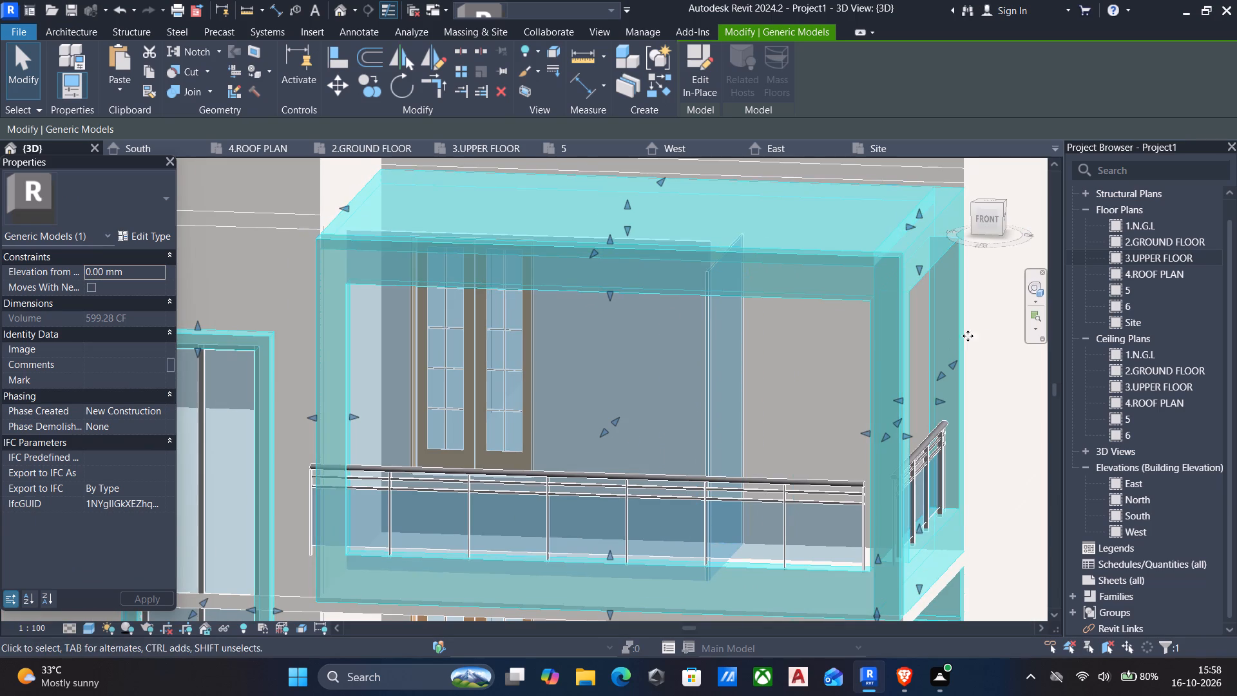
pyautogui.rightClick(987, 333)
pyautogui.click(1046, 295)
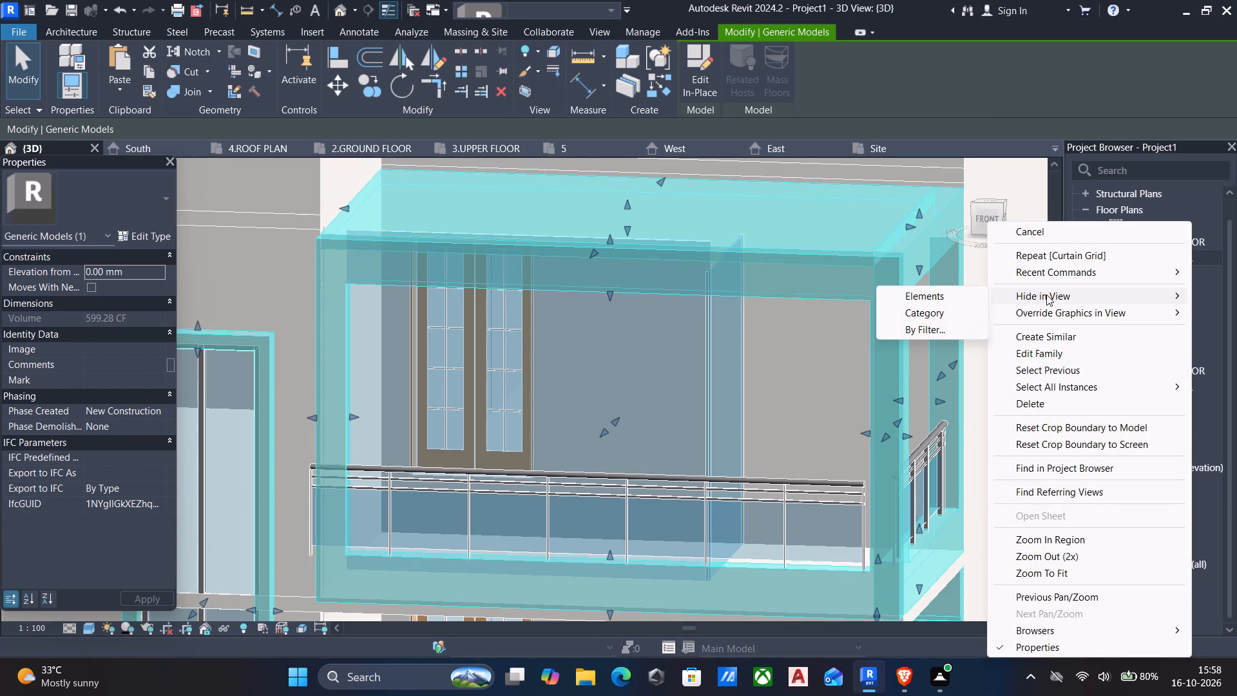
pyautogui.click(918, 298)
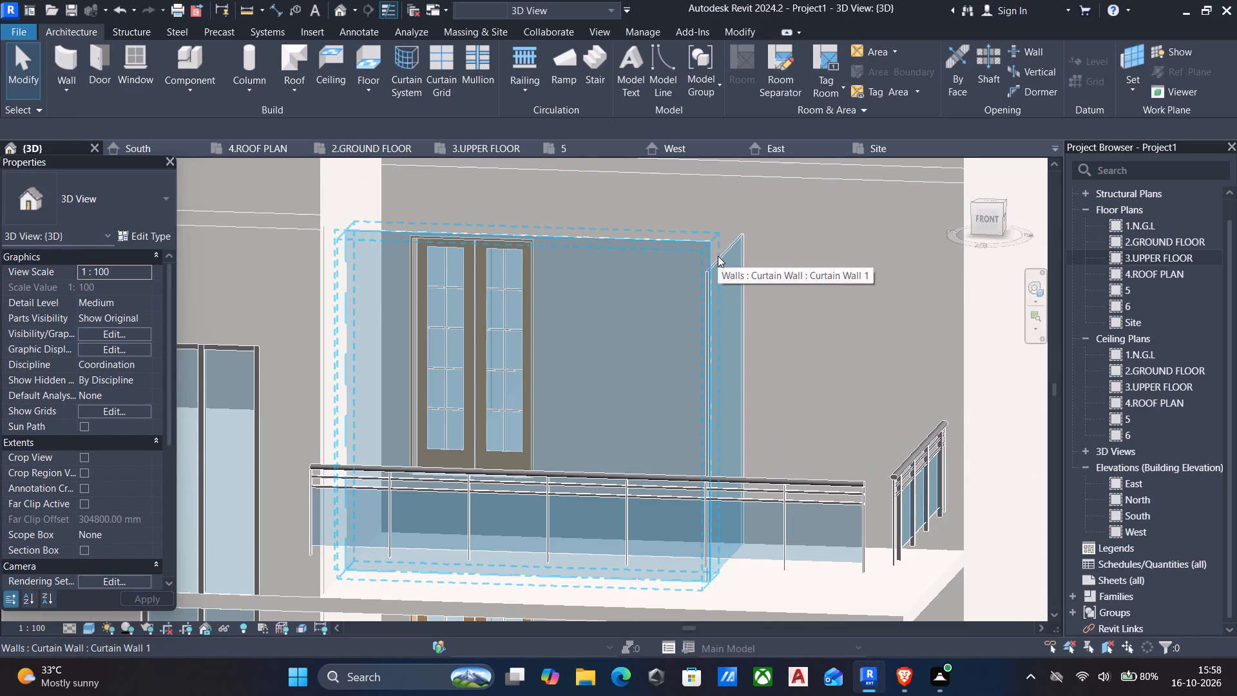
# Align the side curtain wall's top edge with the front curtain wall's top edge.
pyautogui.write('al')
pyautogui.click(633, 235)
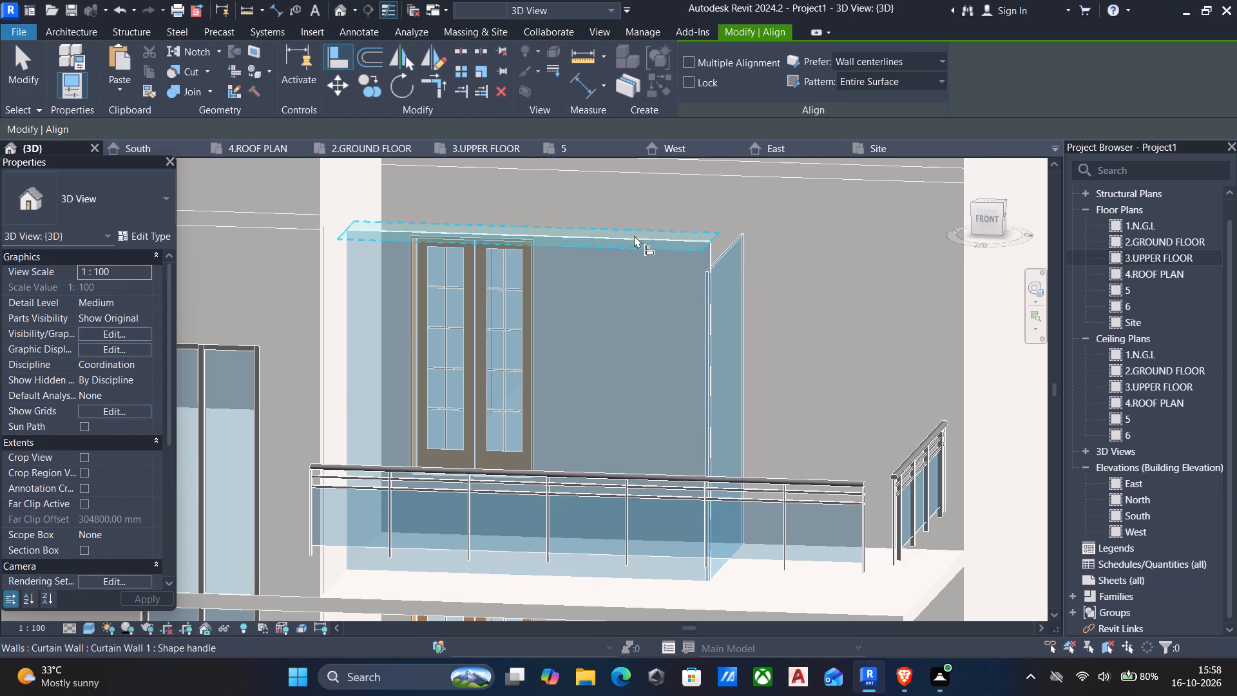
pyautogui.click(725, 248)
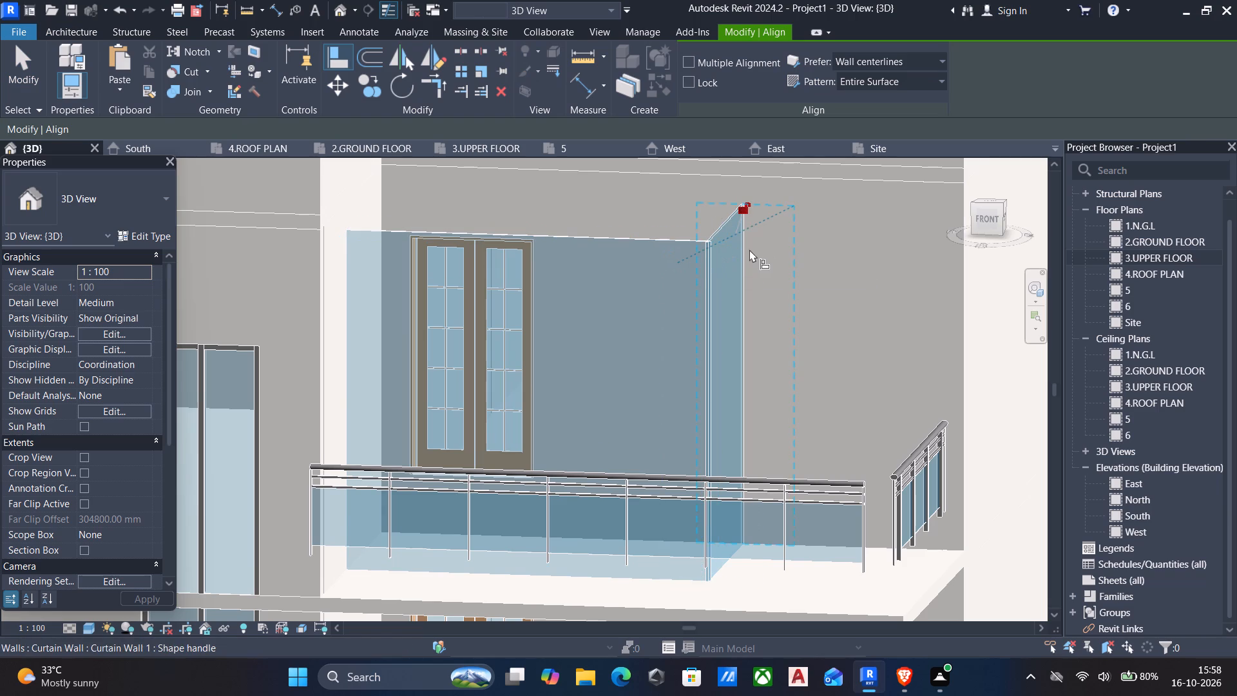
pyautogui.press('Escape')
# Place three vertical curtain grid lines across the balcony's front curtain wall, spanning all segments.
pyautogui.click(63, 28)
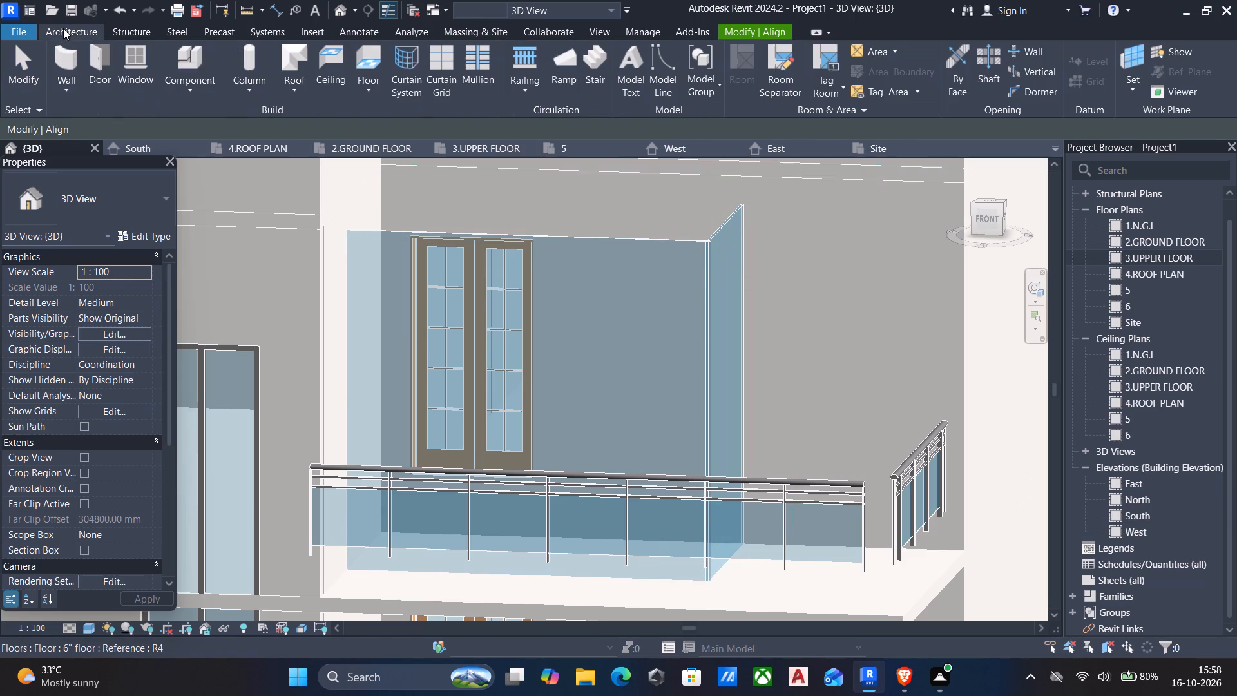
pyautogui.click(450, 63)
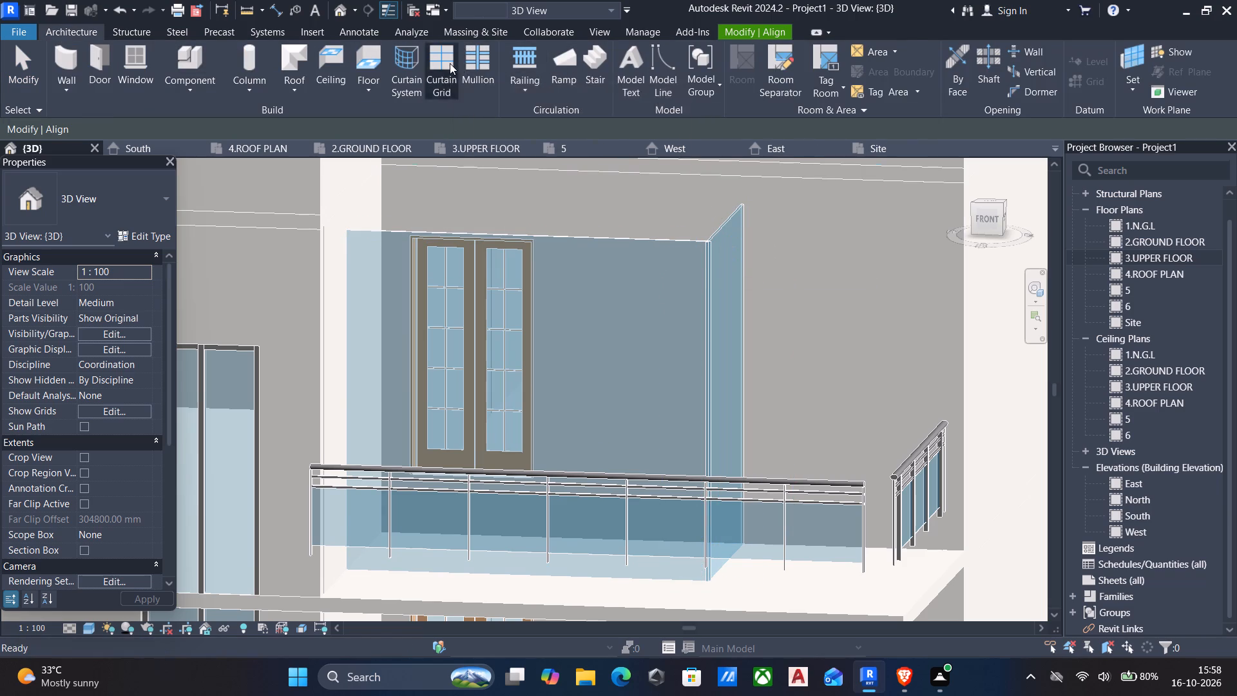
pyautogui.click(446, 234)
pyautogui.click(548, 234)
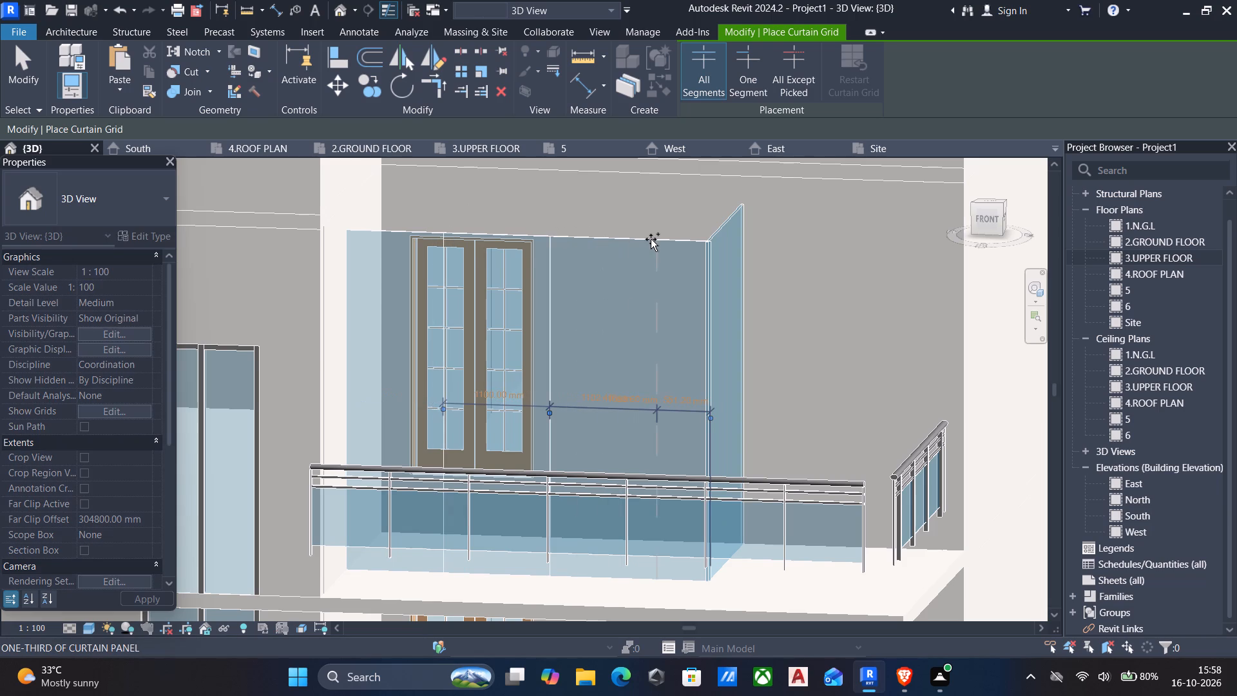
pyautogui.click(651, 239)
pyautogui.press('Escape')
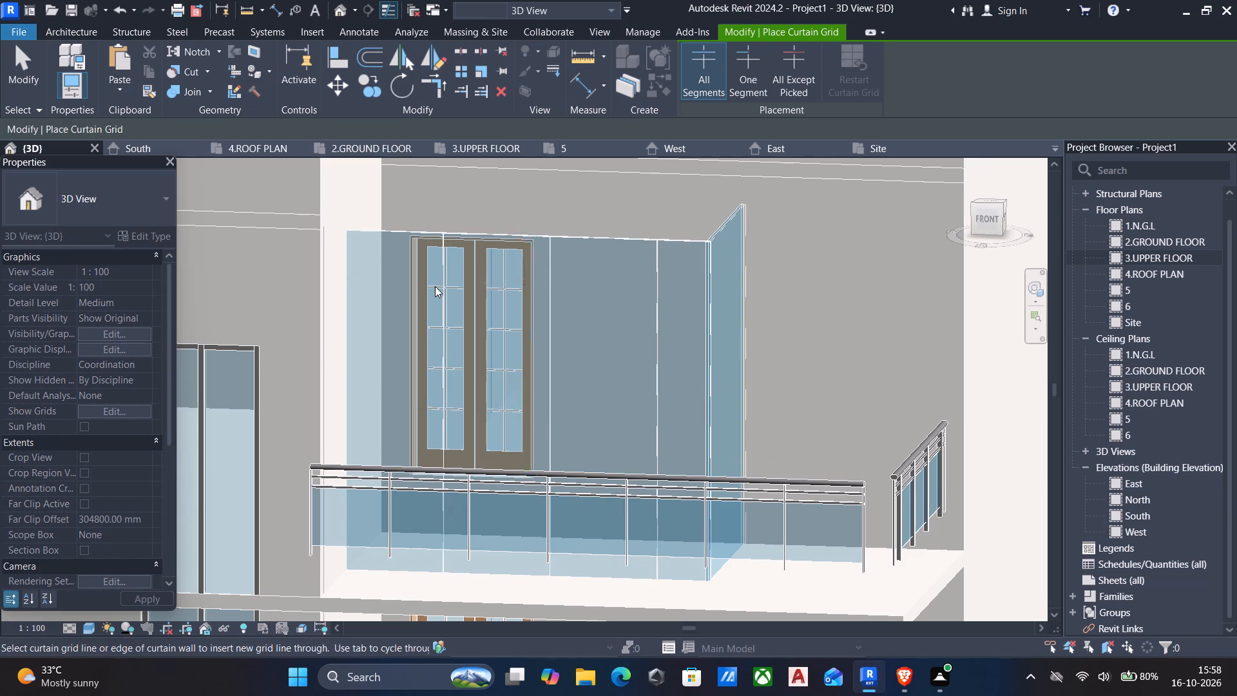
pyautogui.press('Escape')
# Nudge the westernmost grid line on the front curtain wall to about 840 mm from the wall's west end.
pyautogui.click(440, 295)
pyautogui.press('Left')
pyautogui.press('Left')
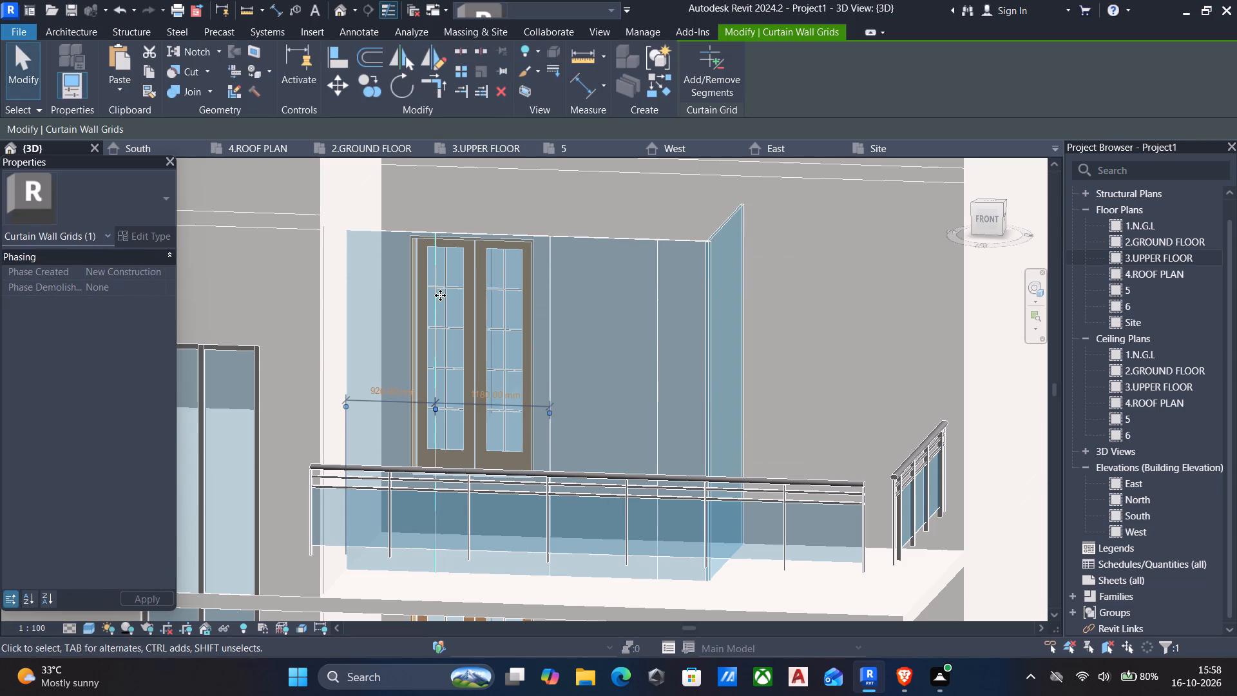
pyautogui.press('Left')
pyautogui.press('Left')
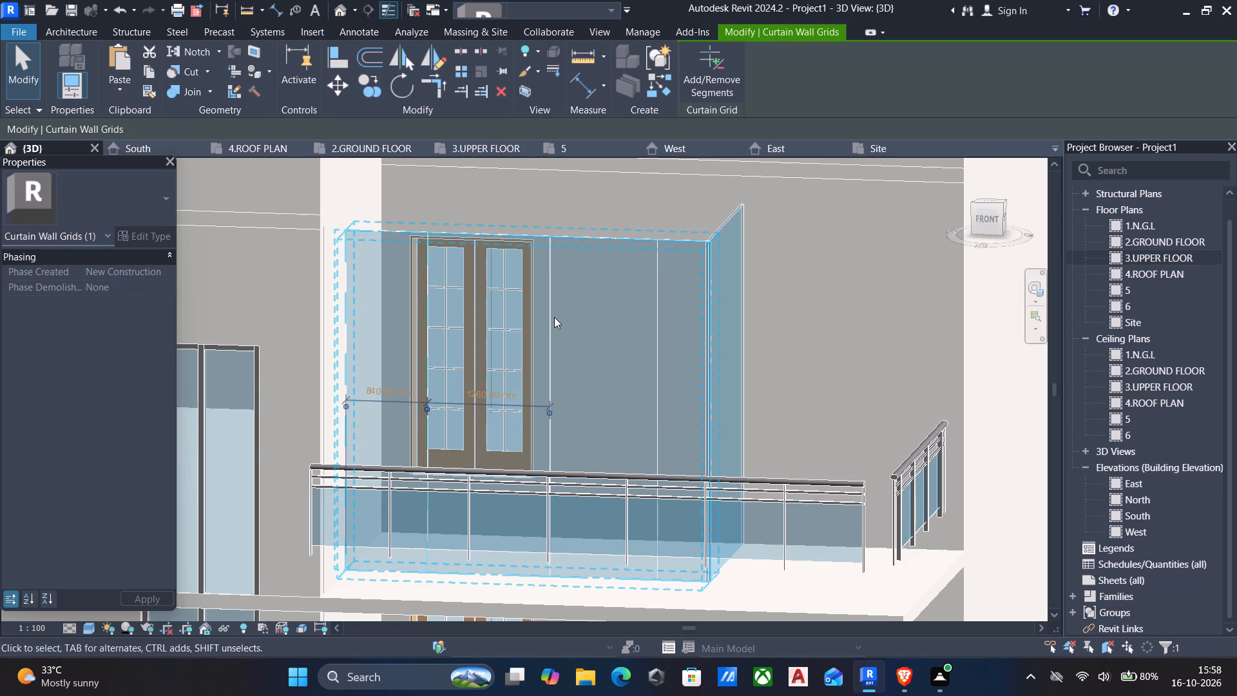
# Nudge the middle and easternmost grid lines on the balcony's front curtain wall slightly west.
pyautogui.click(554, 317)
pyautogui.press('Left')
pyautogui.press('Left')
pyautogui.click(656, 313)
pyautogui.press('Left')
pyautogui.press('Left')
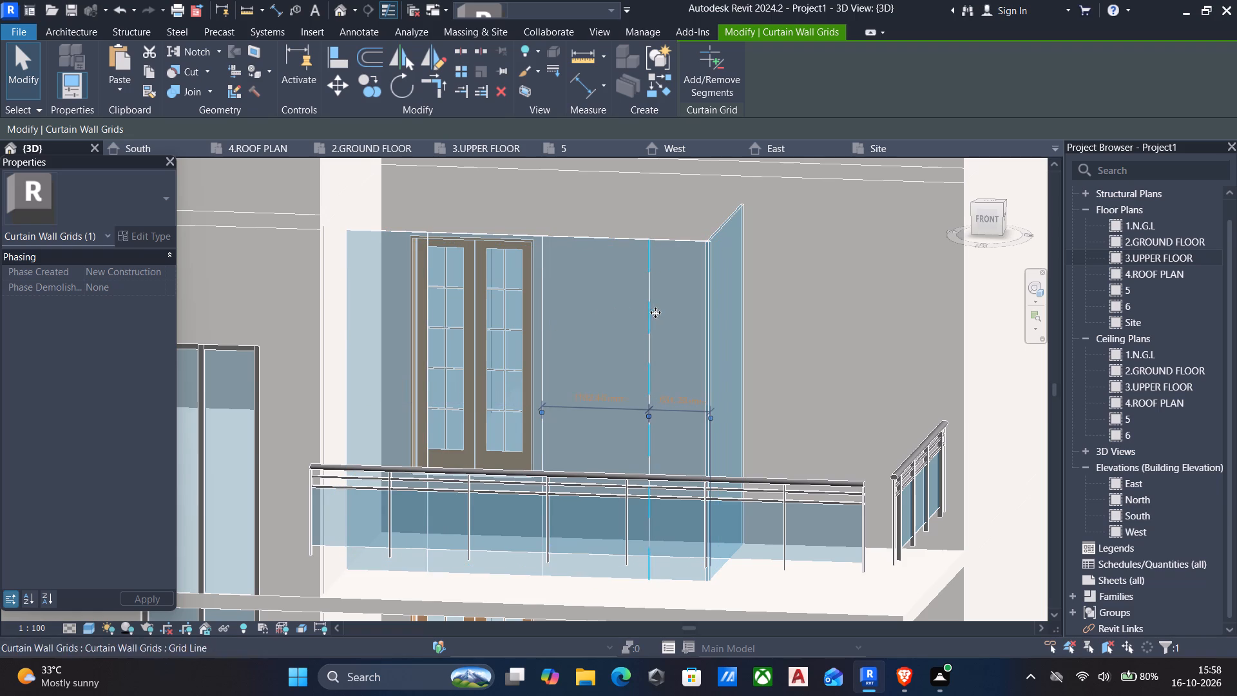
# Place one vertical grid line near the middle of the balcony's side curtain wall, spanning all segments.
pyautogui.scroll(-2, 769, 331)
pyautogui.keyDown('shift'); pyautogui.moveTo(769, 331); pyautogui.dragTo(601, 380, button='middle'); pyautogui.keyUp('shift')
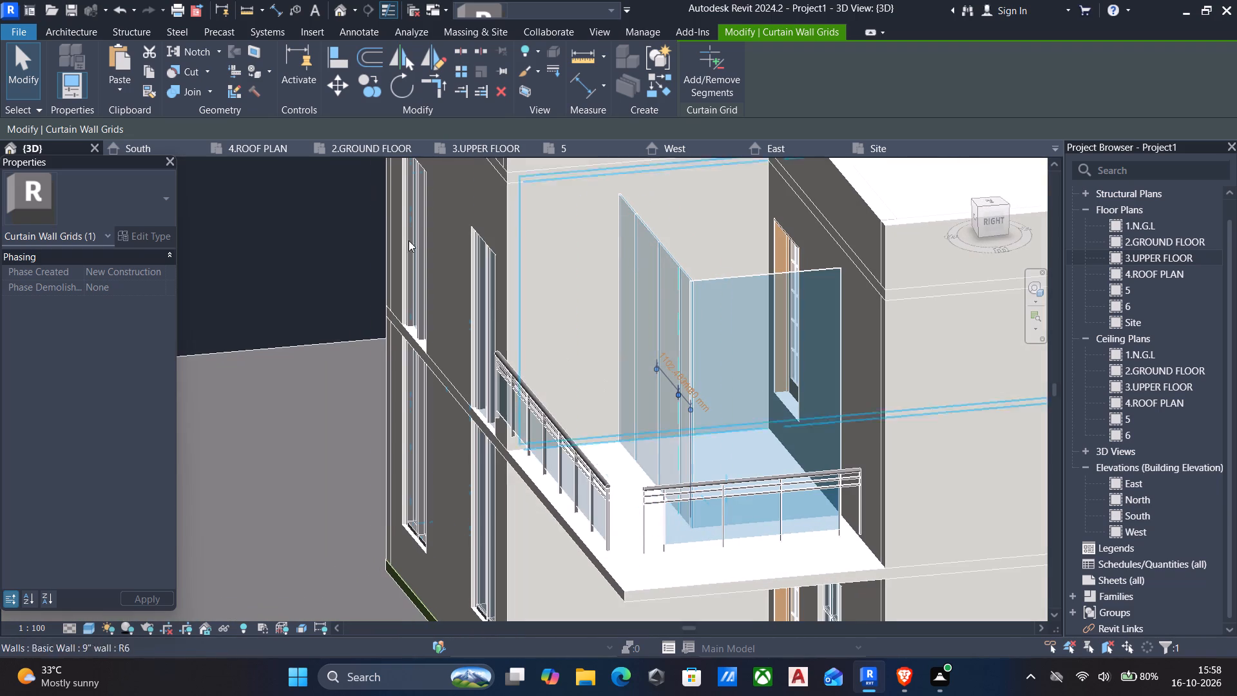
pyautogui.click(64, 30)
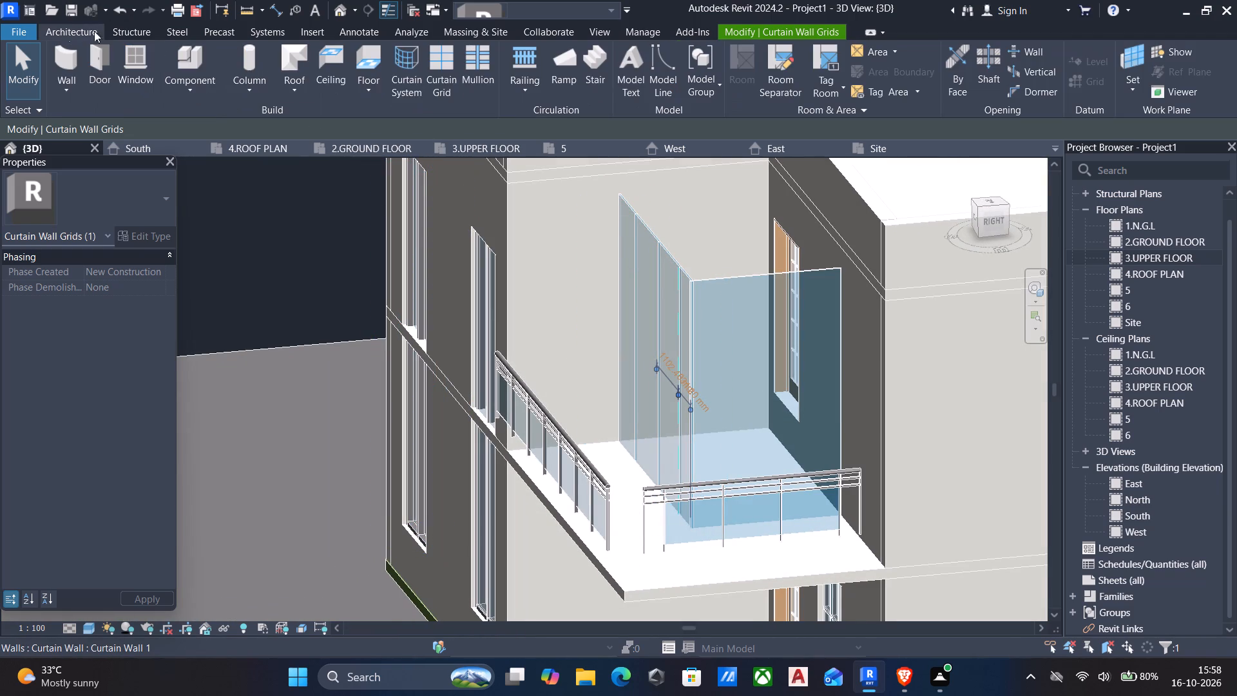
pyautogui.click(441, 71)
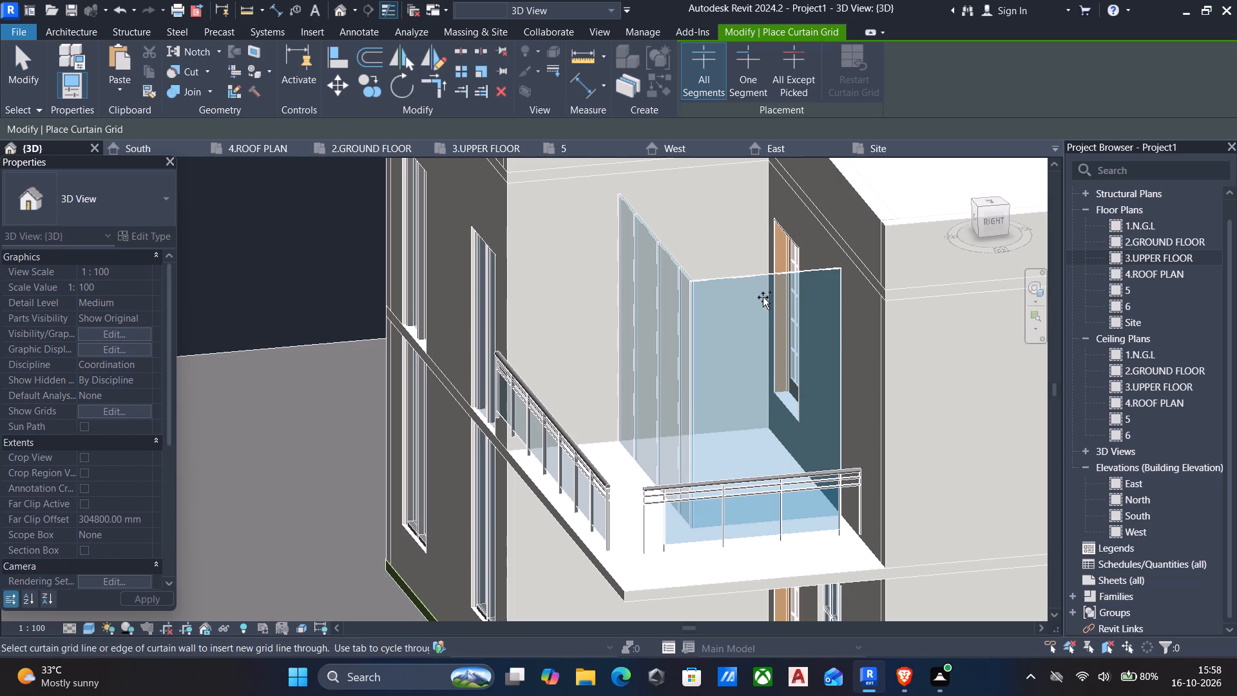
pyautogui.click(763, 275)
pyautogui.press('Escape')
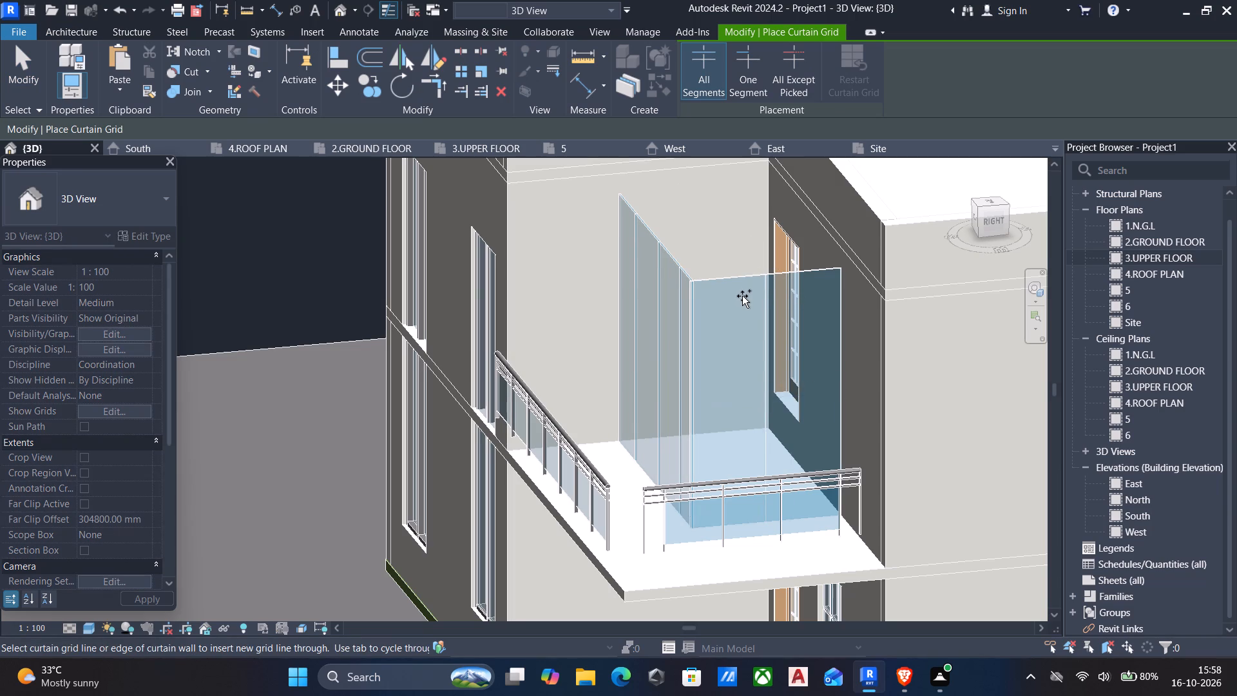
# Place 2.5" x 5" rectangular mullions on all grid lines of the balcony's front and side curtain walls.
pyautogui.scroll(-5, 717, 317)
pyautogui.keyDown('shift'); pyautogui.moveTo(703, 370); pyautogui.dragTo(823, 336, button='middle'); pyautogui.keyUp('shift')
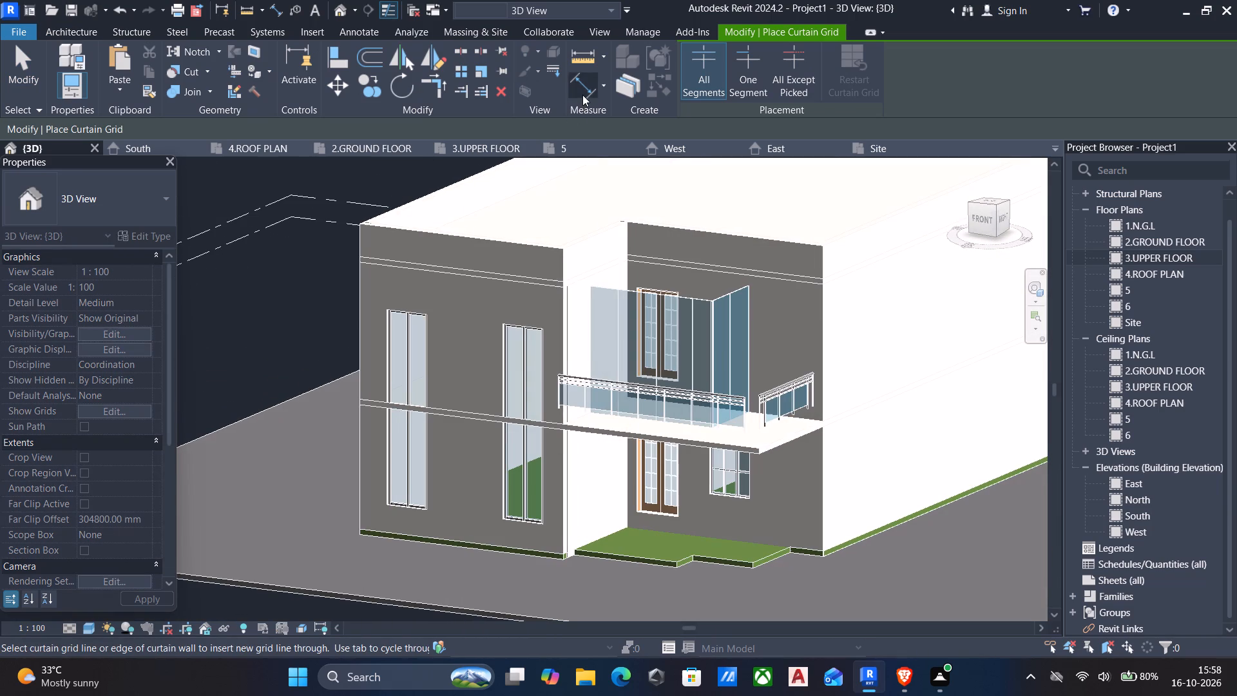
pyautogui.click(65, 29)
pyautogui.click(478, 57)
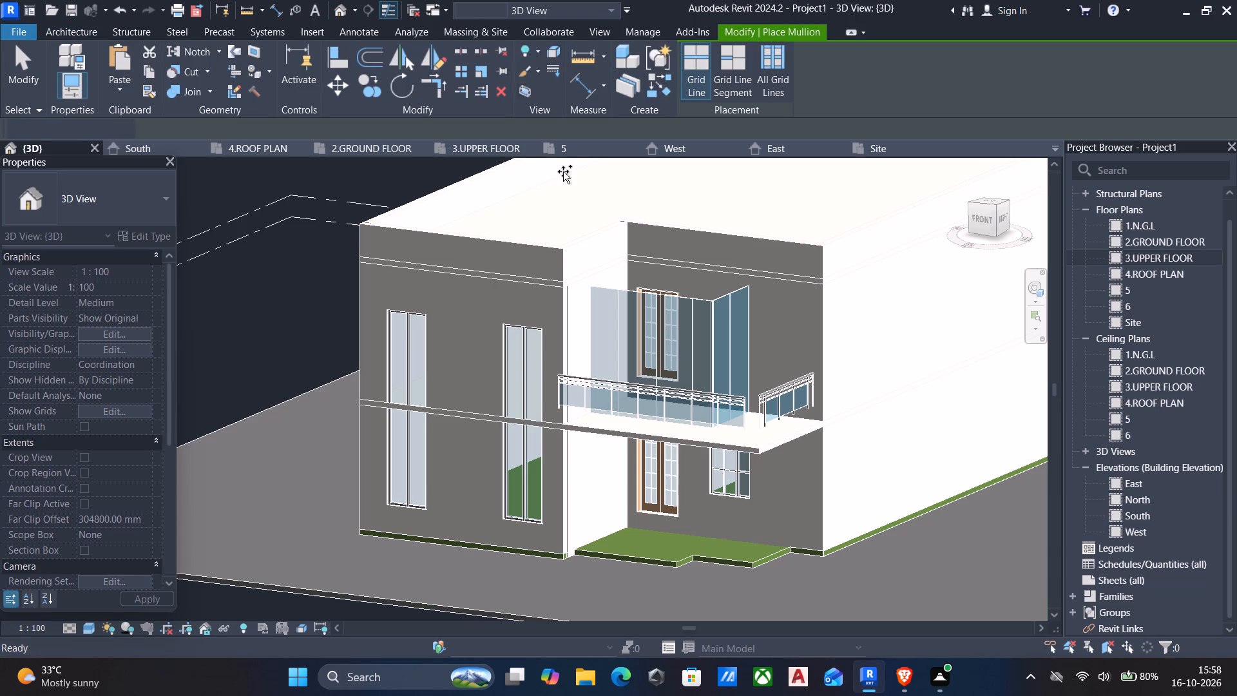
pyautogui.click(778, 63)
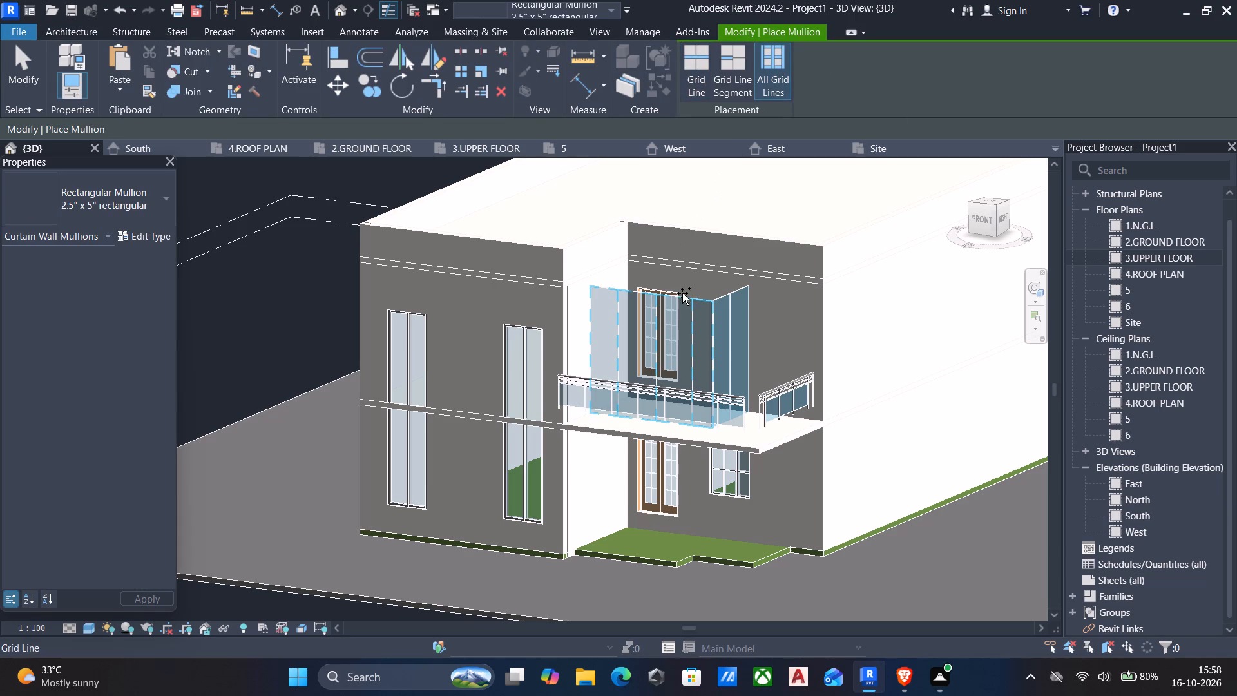
pyautogui.click(683, 295)
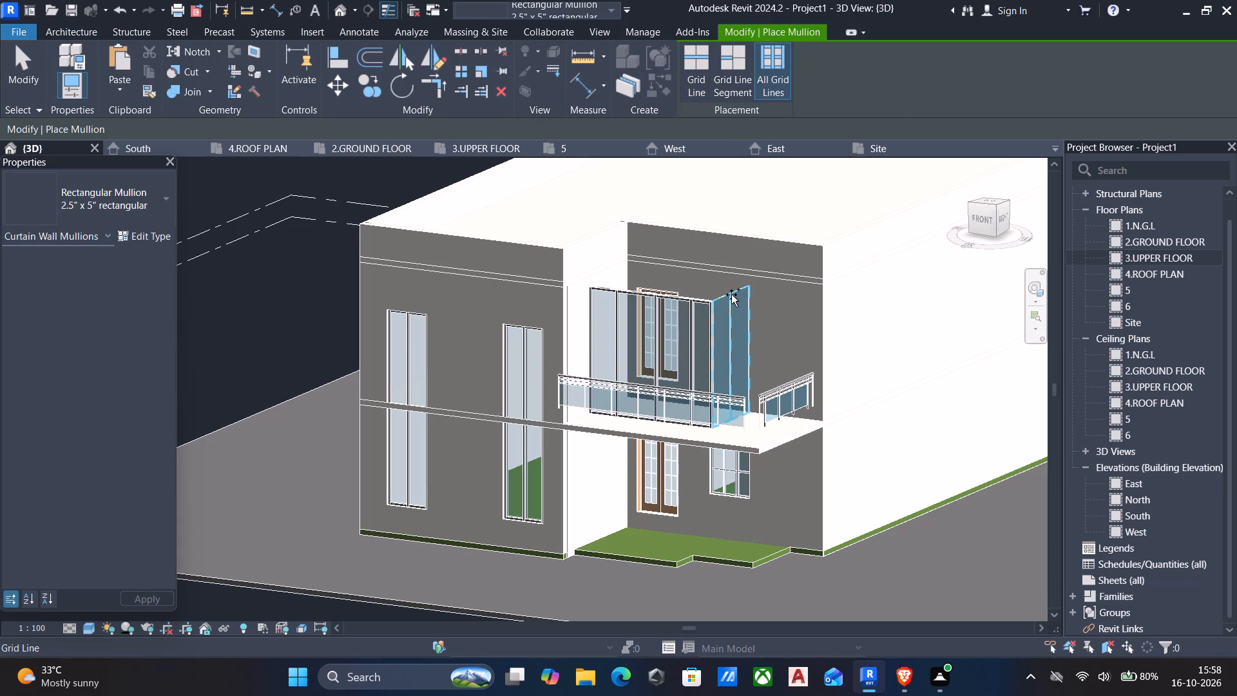
pyautogui.click(731, 294)
pyautogui.press('Escape')
pyautogui.scroll(8, 699, 349)
pyautogui.press('Escape')
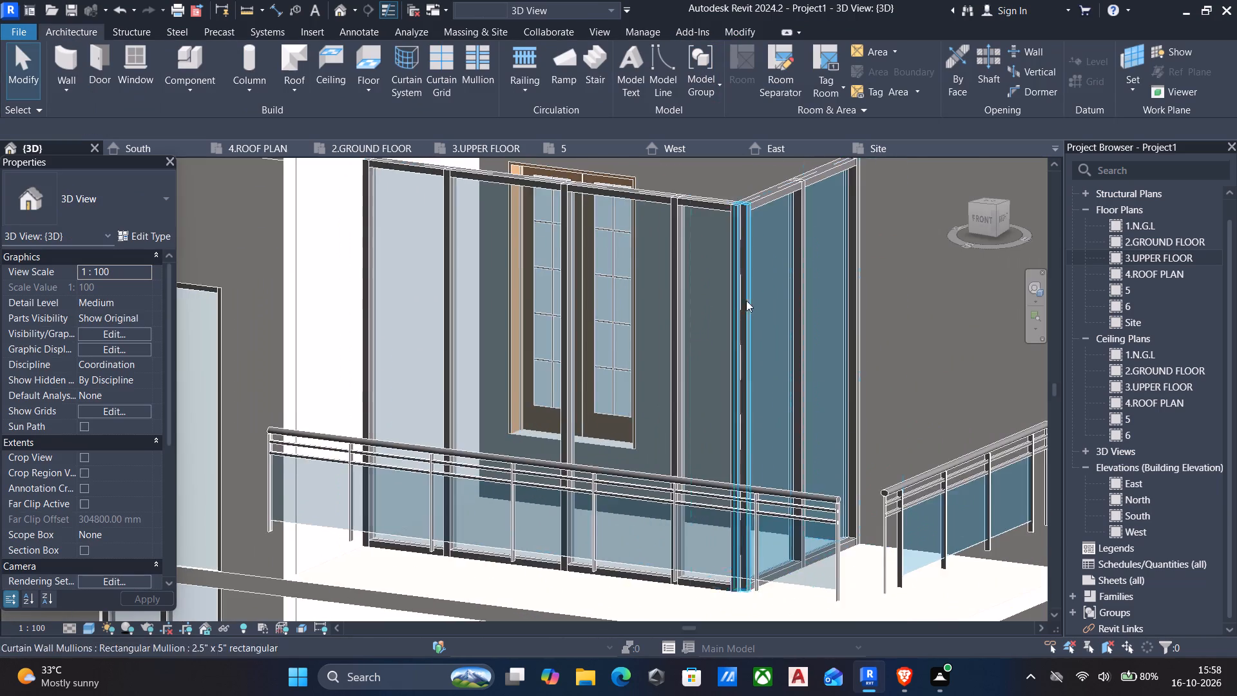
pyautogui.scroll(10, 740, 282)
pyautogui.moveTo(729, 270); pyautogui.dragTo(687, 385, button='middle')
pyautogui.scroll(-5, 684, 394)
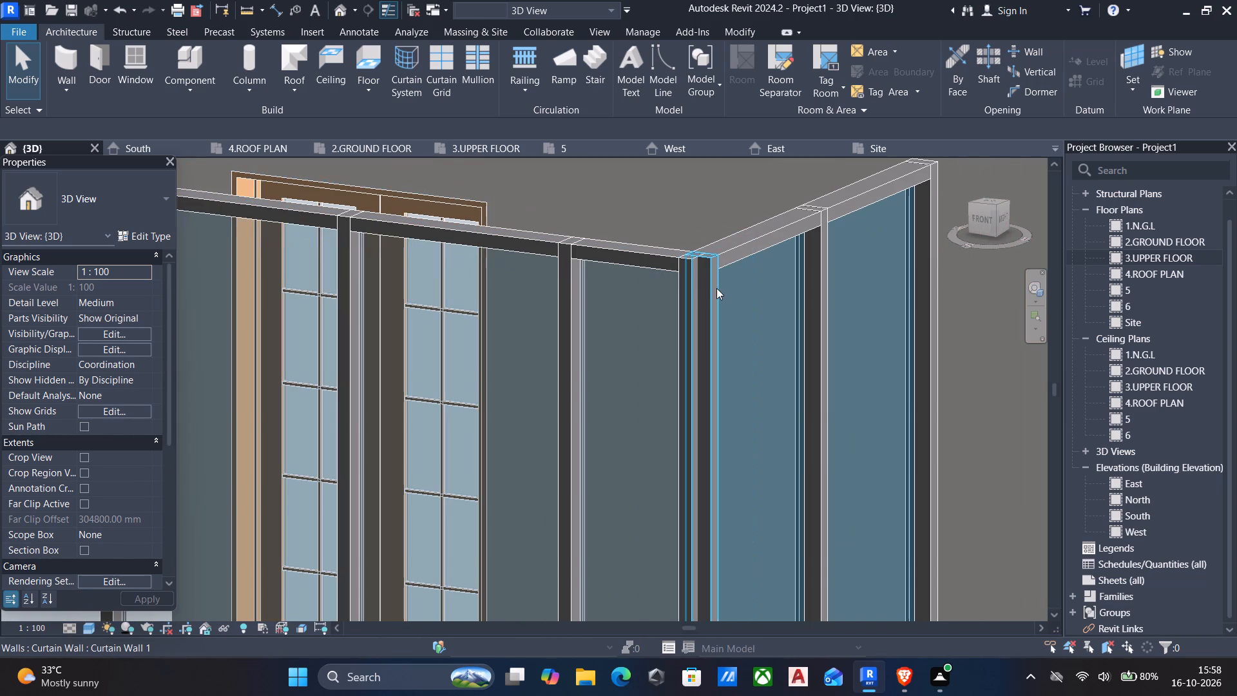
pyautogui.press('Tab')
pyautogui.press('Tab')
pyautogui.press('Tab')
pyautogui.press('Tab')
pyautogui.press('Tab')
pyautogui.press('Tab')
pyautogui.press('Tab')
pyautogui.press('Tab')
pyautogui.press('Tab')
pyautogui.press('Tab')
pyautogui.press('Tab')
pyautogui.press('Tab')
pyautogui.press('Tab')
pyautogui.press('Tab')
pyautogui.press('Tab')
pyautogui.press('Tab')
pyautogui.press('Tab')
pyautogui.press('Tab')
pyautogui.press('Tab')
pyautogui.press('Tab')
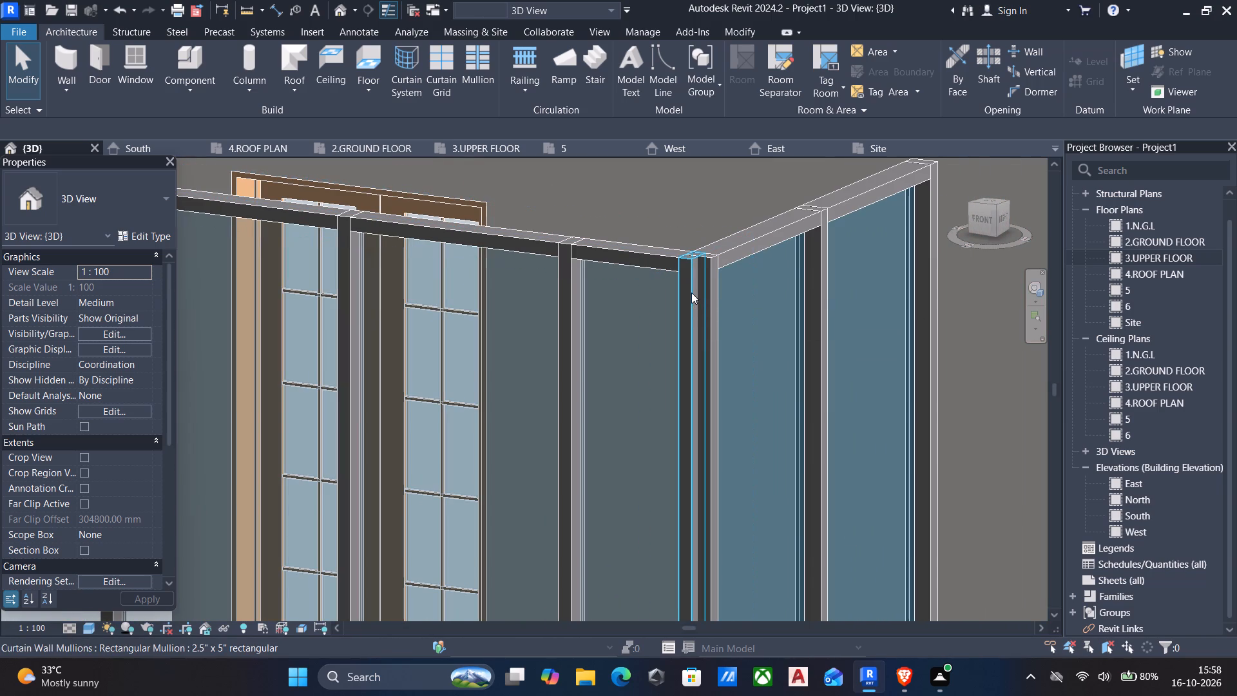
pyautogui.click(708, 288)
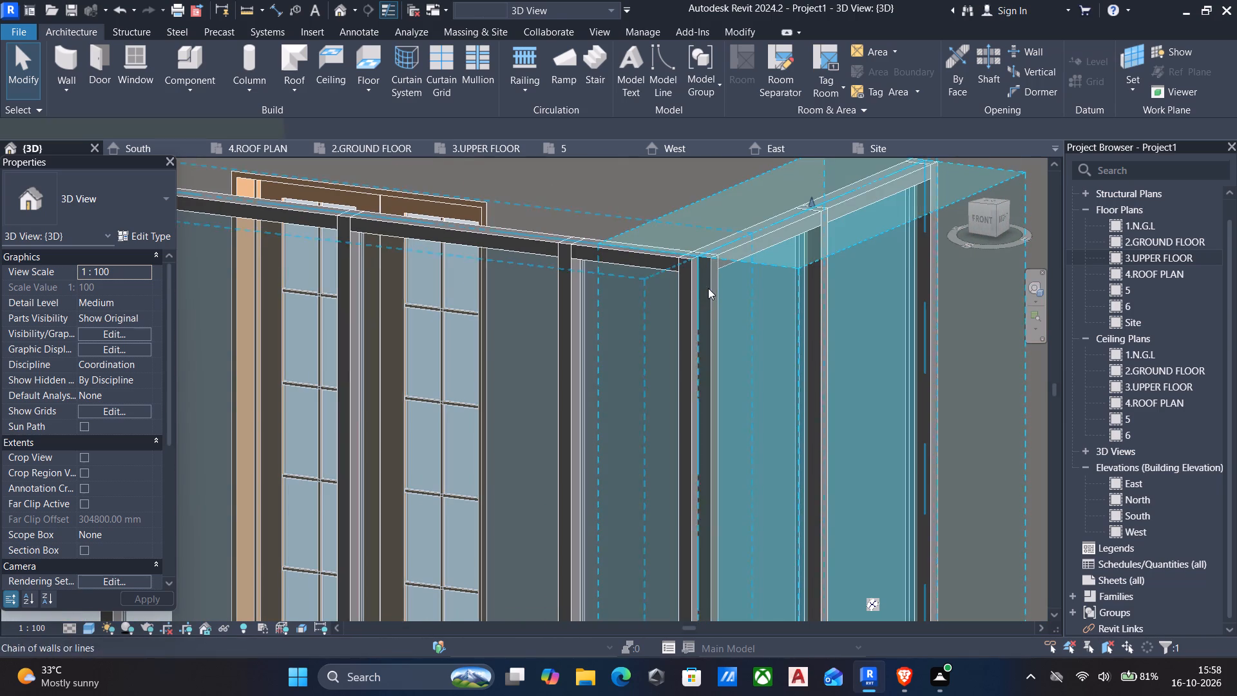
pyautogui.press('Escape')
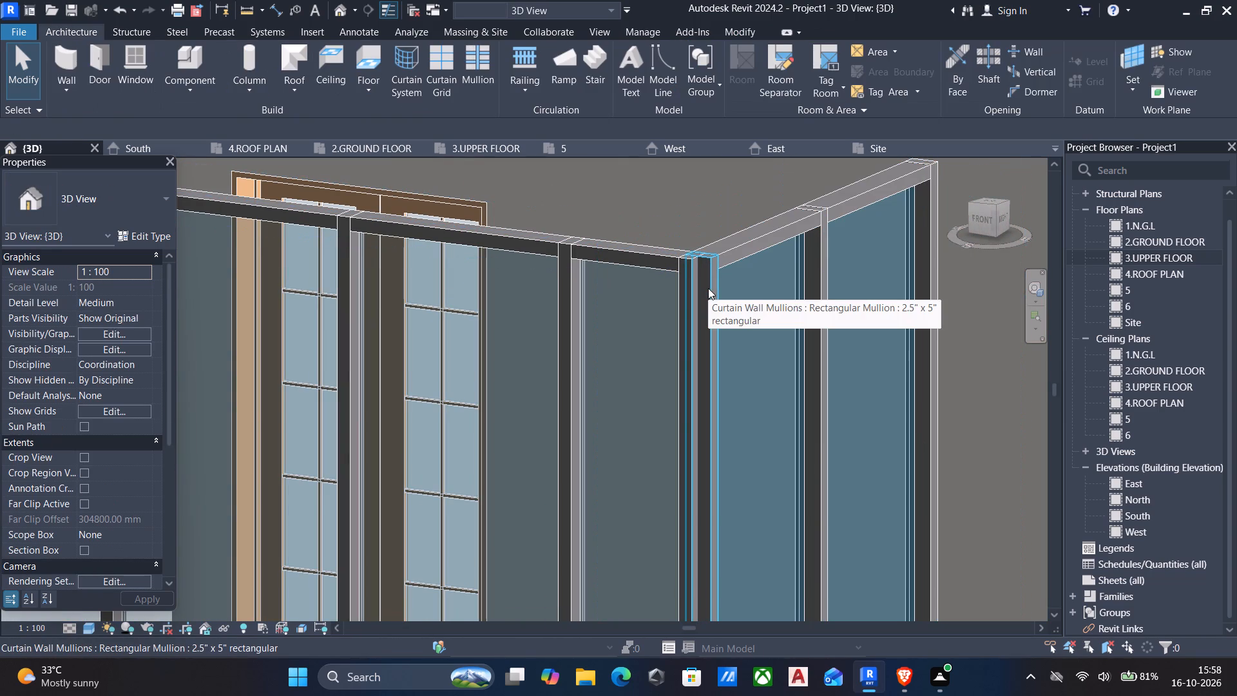
# Change the front curtain wall's corner mullion to the 5" Trapezoid type, deleting the overlapping mullion on the side curtain wall.
pyautogui.press('Tab')
pyautogui.press('Tab')
pyautogui.press('Tab')
pyautogui.press('Tab')
pyautogui.press('Tab')
pyautogui.press('Tab')
pyautogui.press('Tab')
pyautogui.press('Tab')
pyautogui.press('Tab')
pyautogui.press('Tab')
pyautogui.press('Tab')
pyautogui.press('Tab')
pyautogui.press('Tab')
pyautogui.press('Tab')
pyautogui.press('Tab')
pyautogui.press('Tab')
pyautogui.press('Tab')
pyautogui.press('Tab')
pyautogui.press('Tab')
pyautogui.press('Tab')
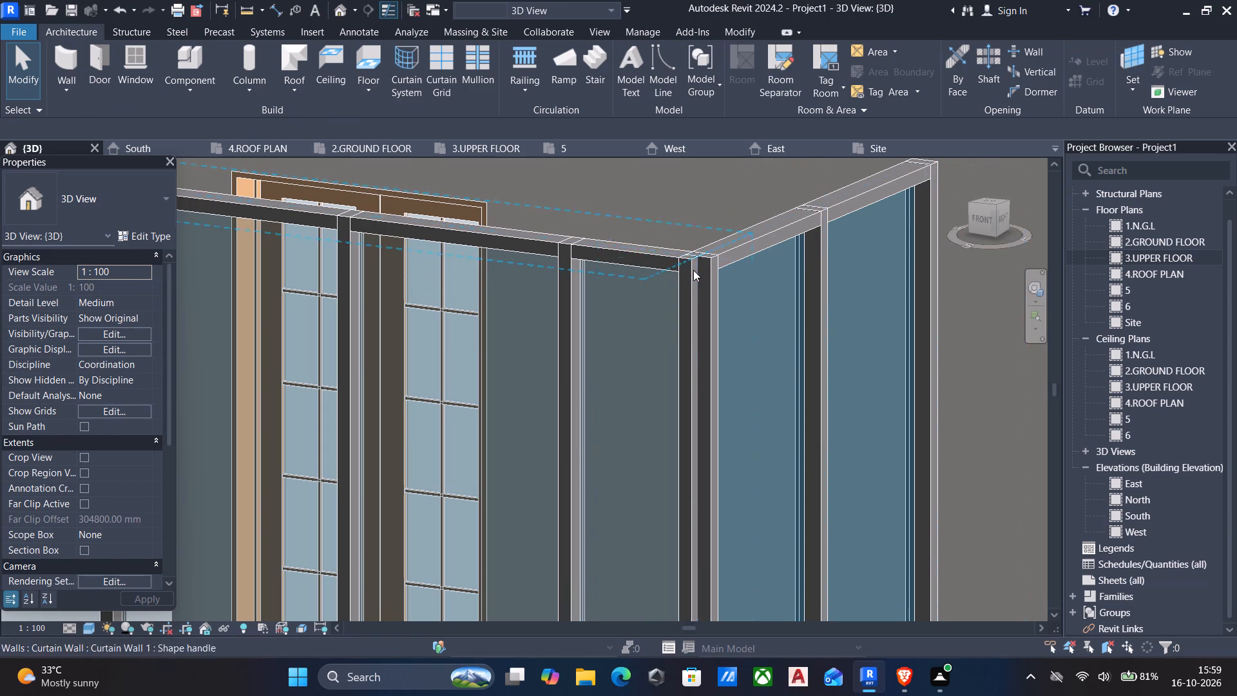
pyautogui.press('Tab')
pyautogui.press('Tab')
pyautogui.press('Tab')
pyautogui.press('Tab')
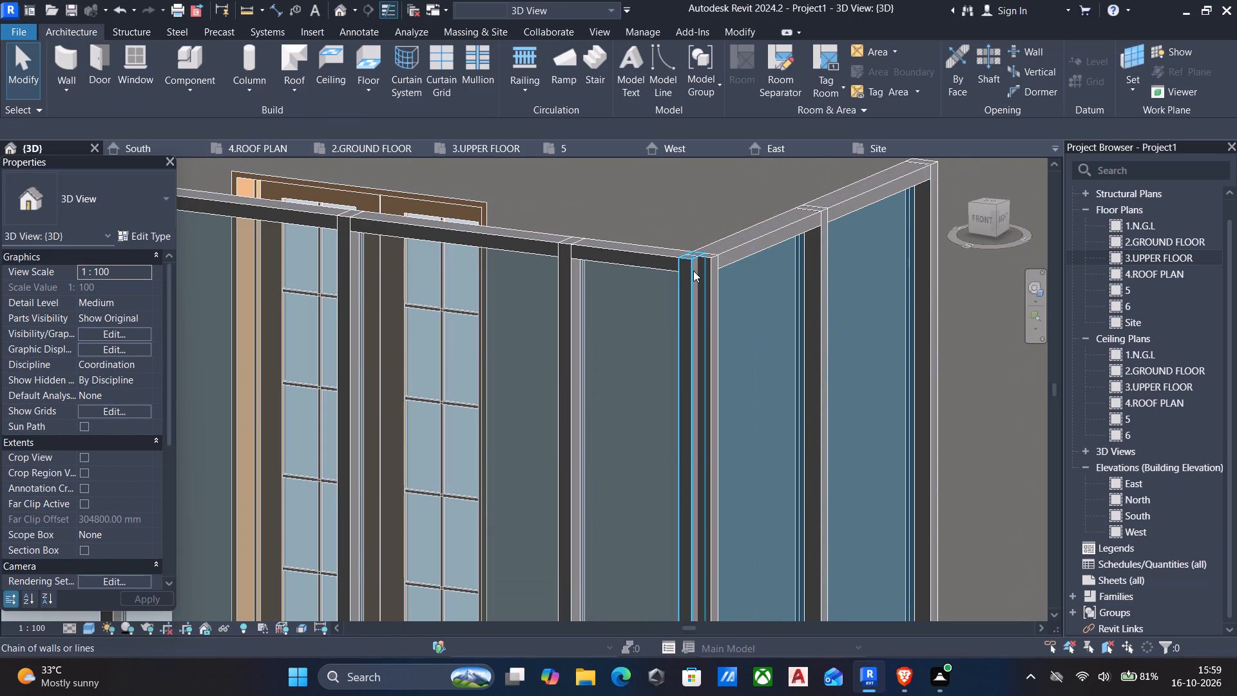
pyautogui.click(693, 271)
pyautogui.scroll(-4, 512, 289)
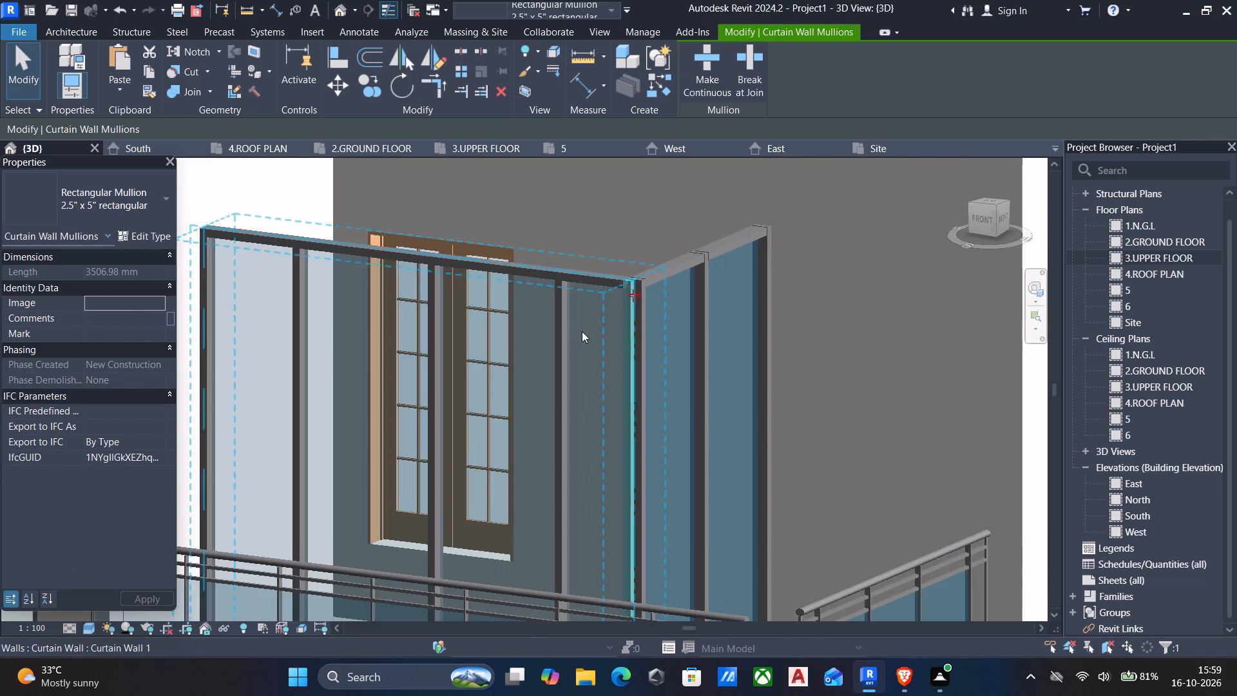
pyautogui.scroll(-1, 650, 335)
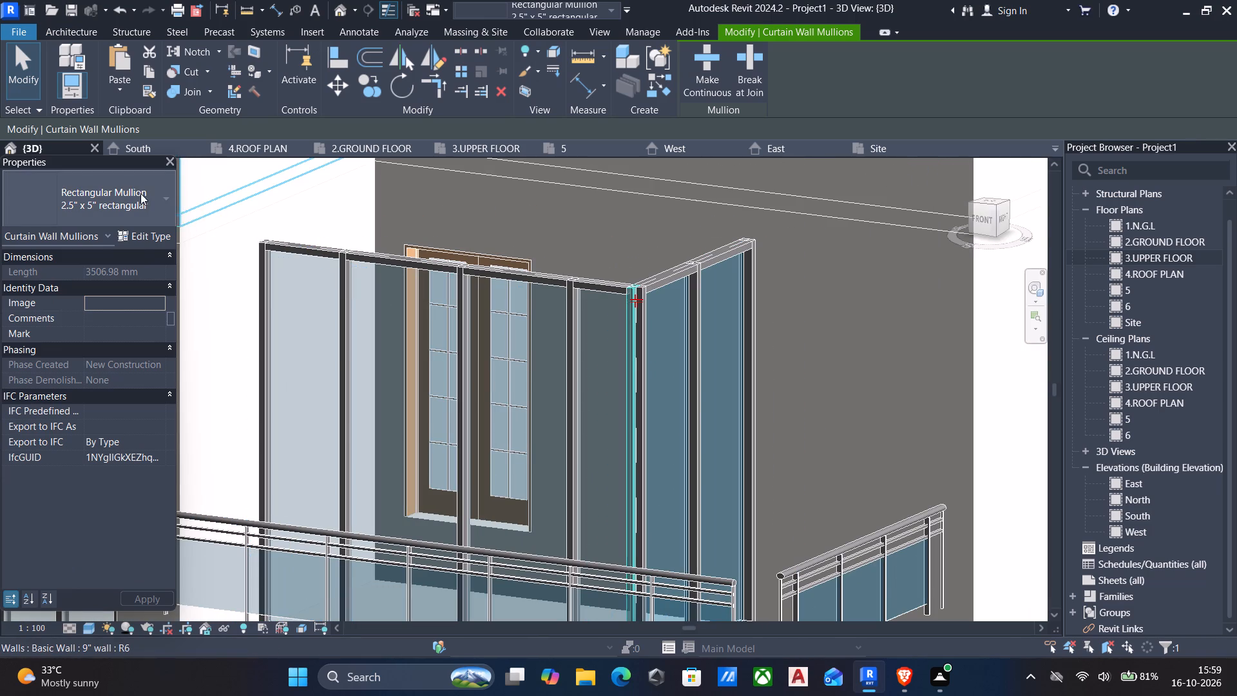
pyautogui.click(133, 193)
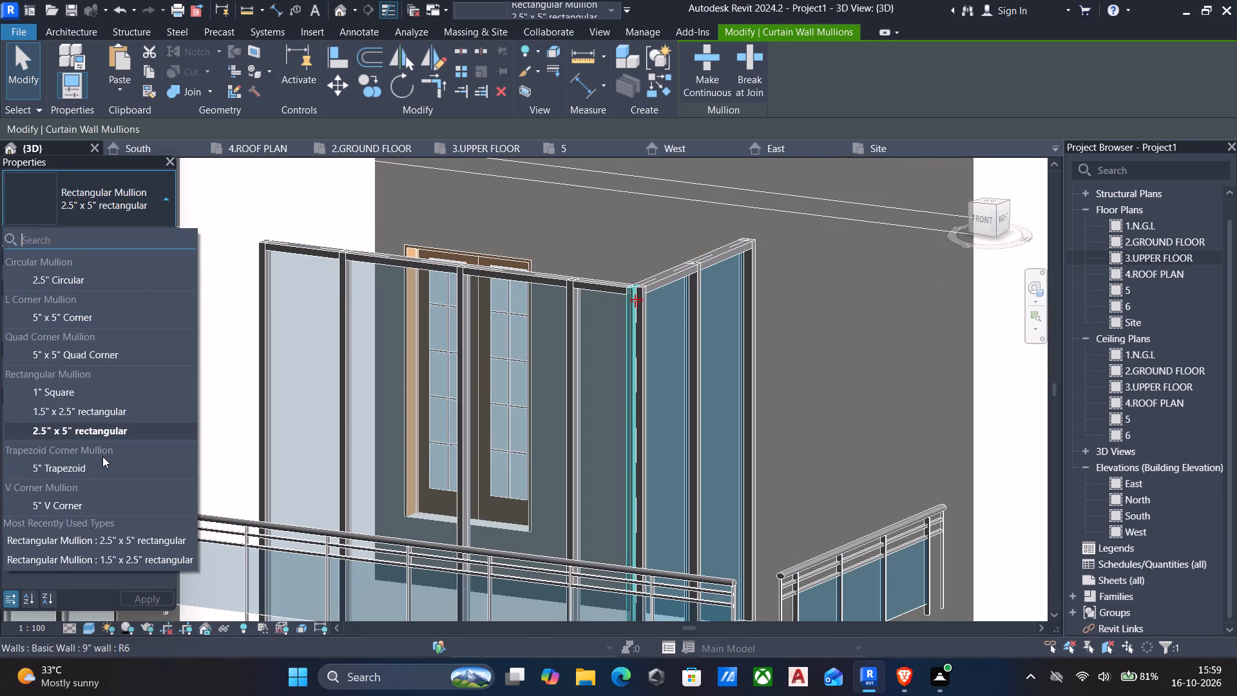
pyautogui.scroll(-1, 102, 456)
pyautogui.click(81, 465)
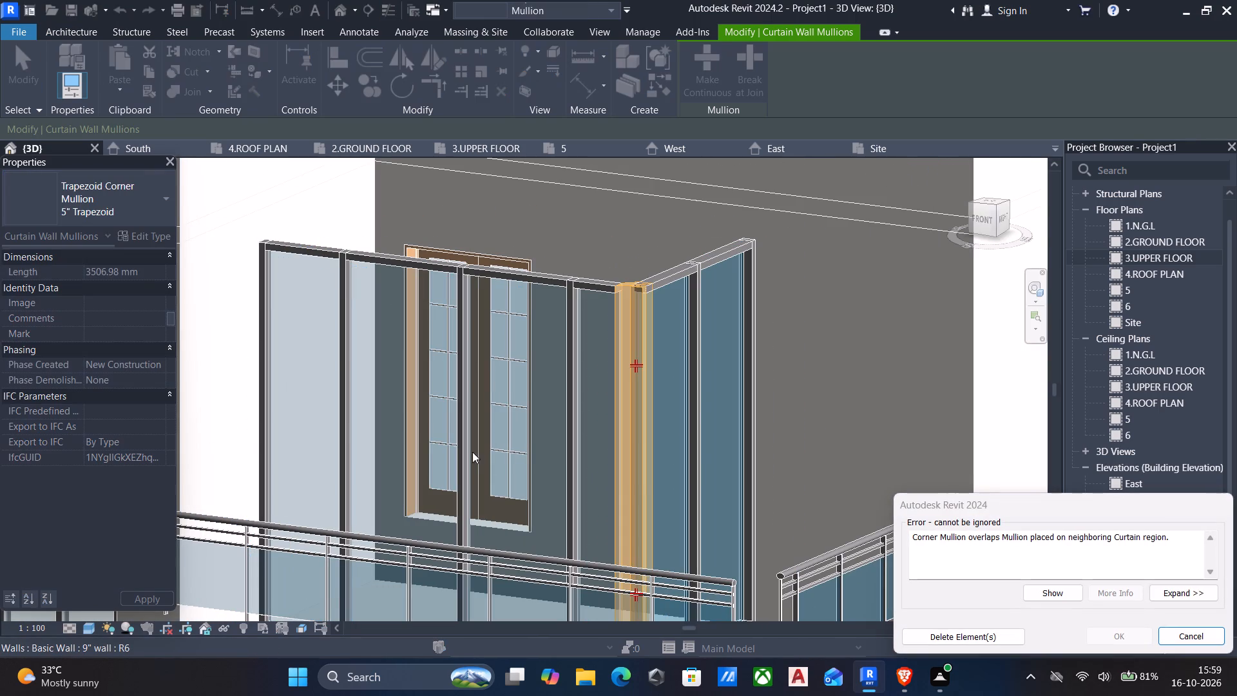
pyautogui.click(961, 636)
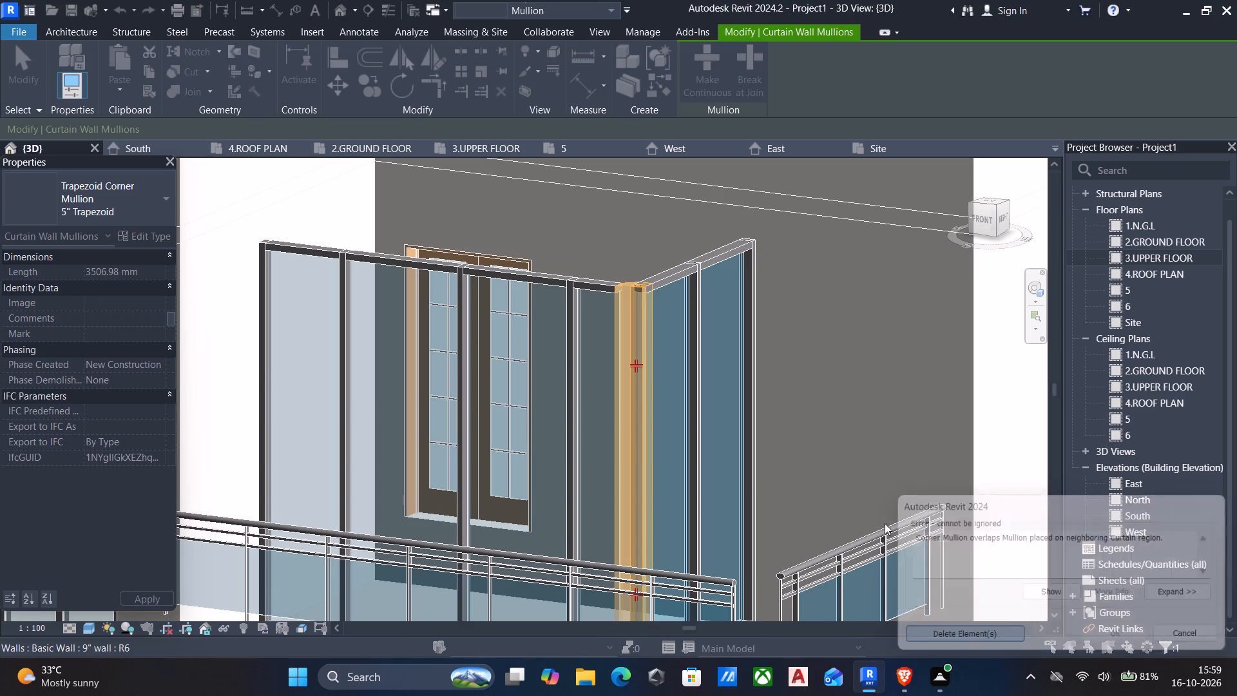
pyautogui.scroll(3, 635, 330)
pyautogui.press('Escape')
pyautogui.scroll(-6, 657, 343)
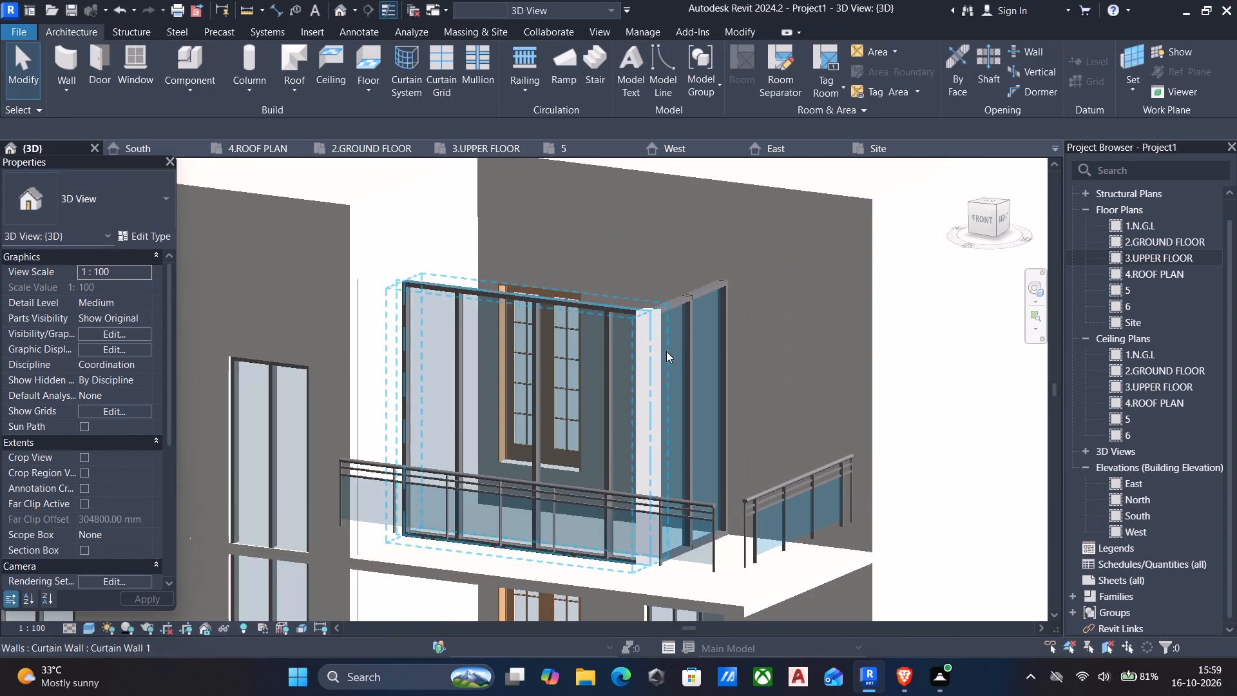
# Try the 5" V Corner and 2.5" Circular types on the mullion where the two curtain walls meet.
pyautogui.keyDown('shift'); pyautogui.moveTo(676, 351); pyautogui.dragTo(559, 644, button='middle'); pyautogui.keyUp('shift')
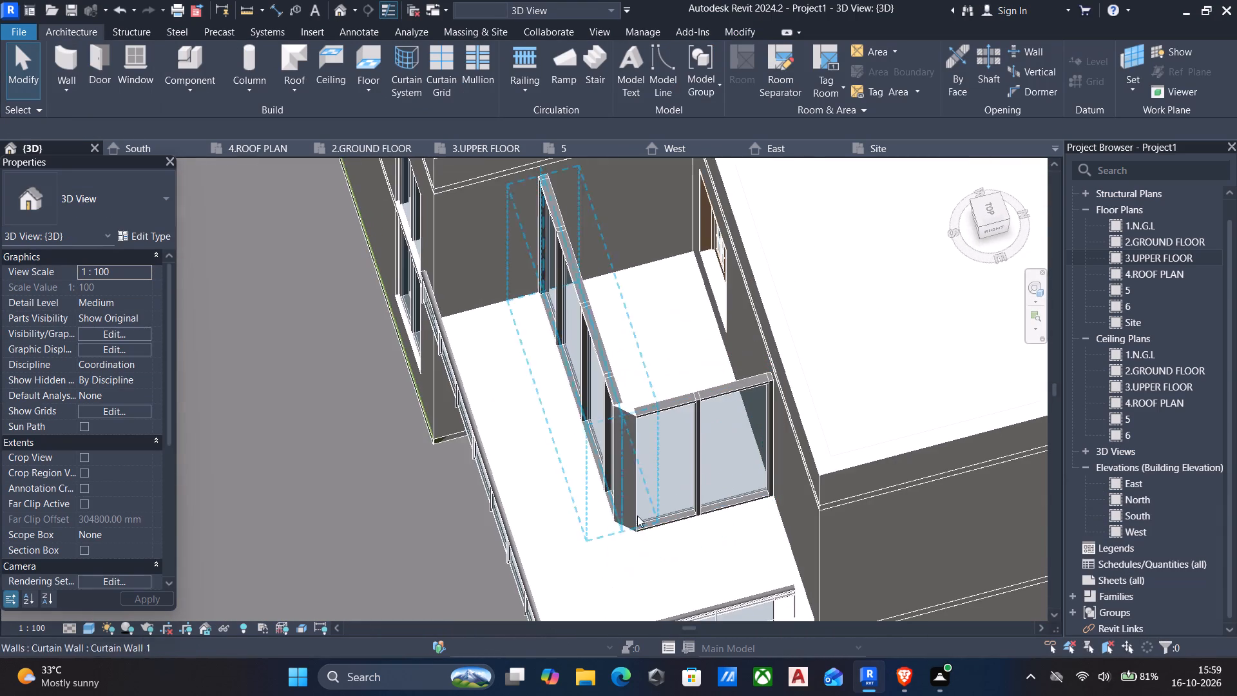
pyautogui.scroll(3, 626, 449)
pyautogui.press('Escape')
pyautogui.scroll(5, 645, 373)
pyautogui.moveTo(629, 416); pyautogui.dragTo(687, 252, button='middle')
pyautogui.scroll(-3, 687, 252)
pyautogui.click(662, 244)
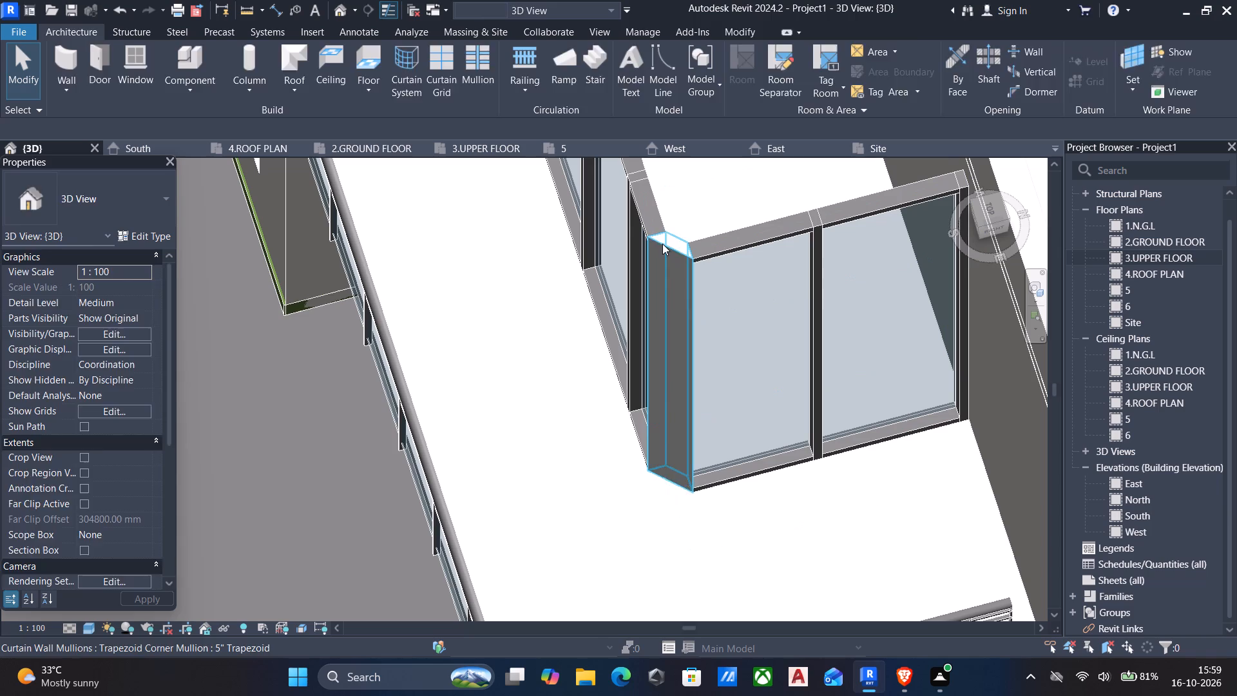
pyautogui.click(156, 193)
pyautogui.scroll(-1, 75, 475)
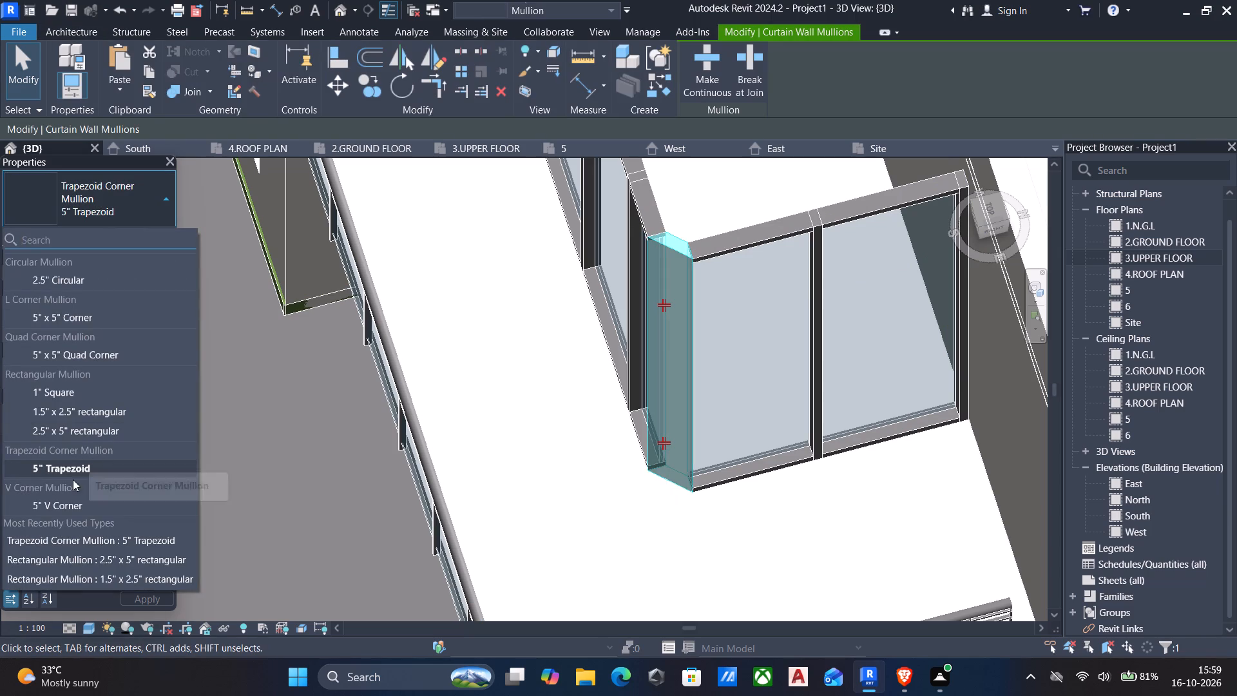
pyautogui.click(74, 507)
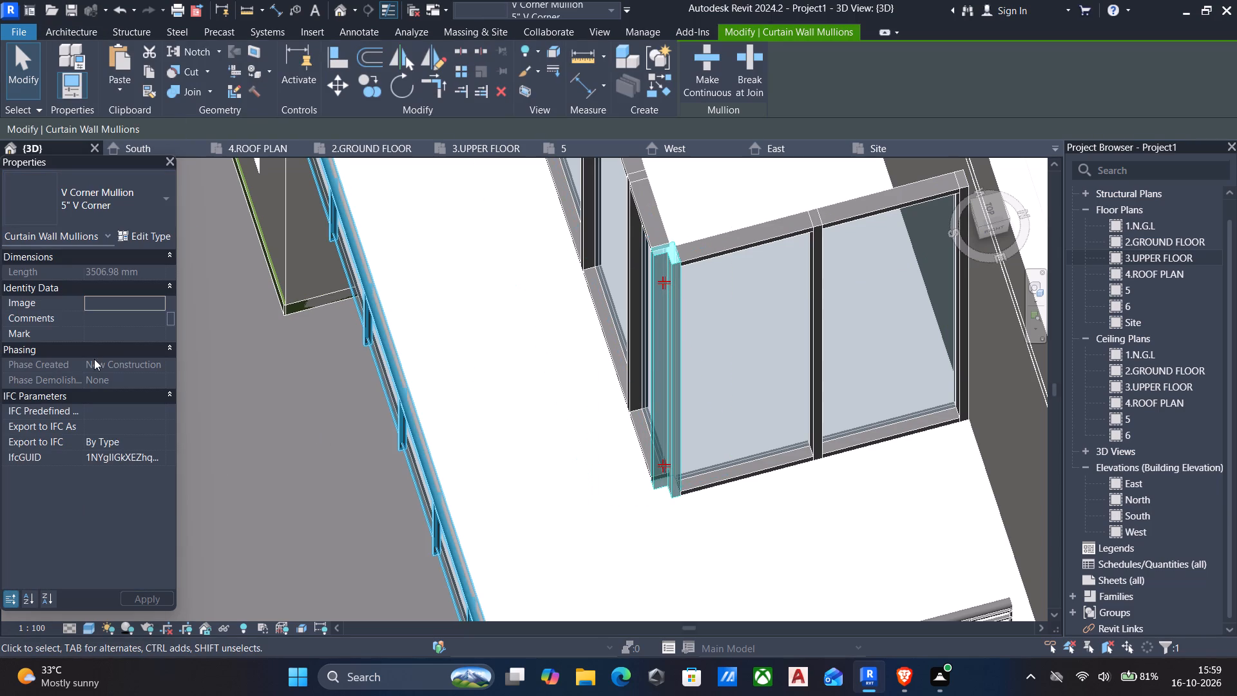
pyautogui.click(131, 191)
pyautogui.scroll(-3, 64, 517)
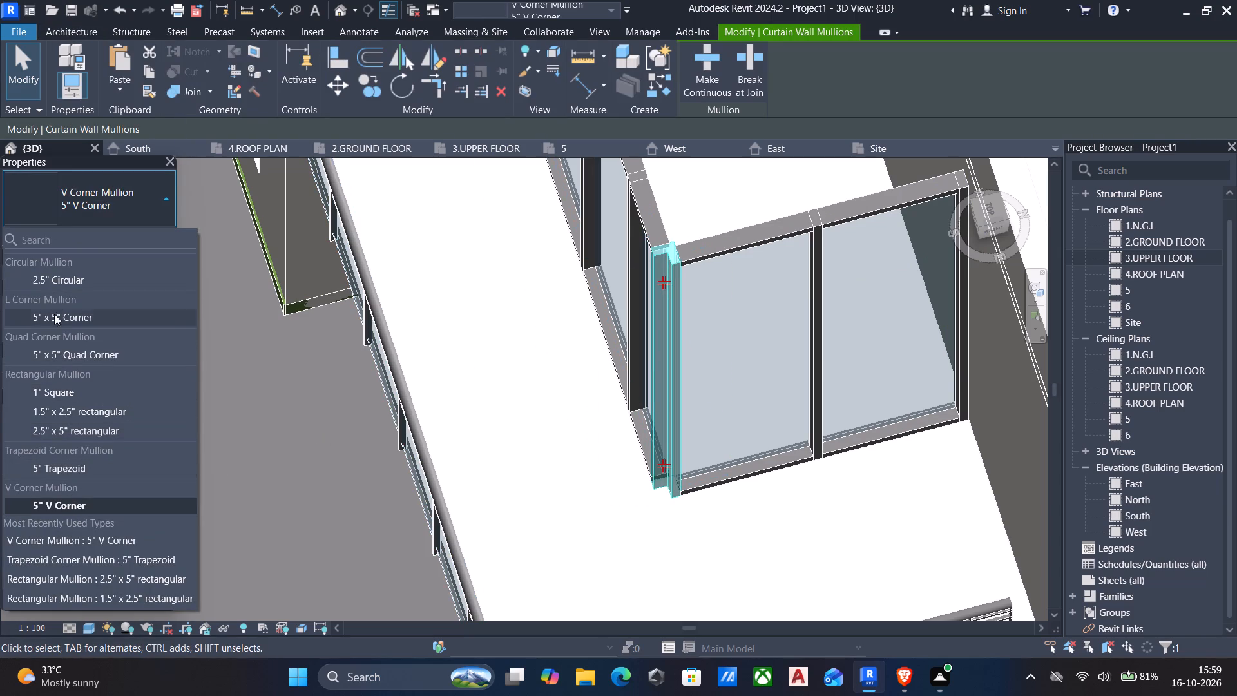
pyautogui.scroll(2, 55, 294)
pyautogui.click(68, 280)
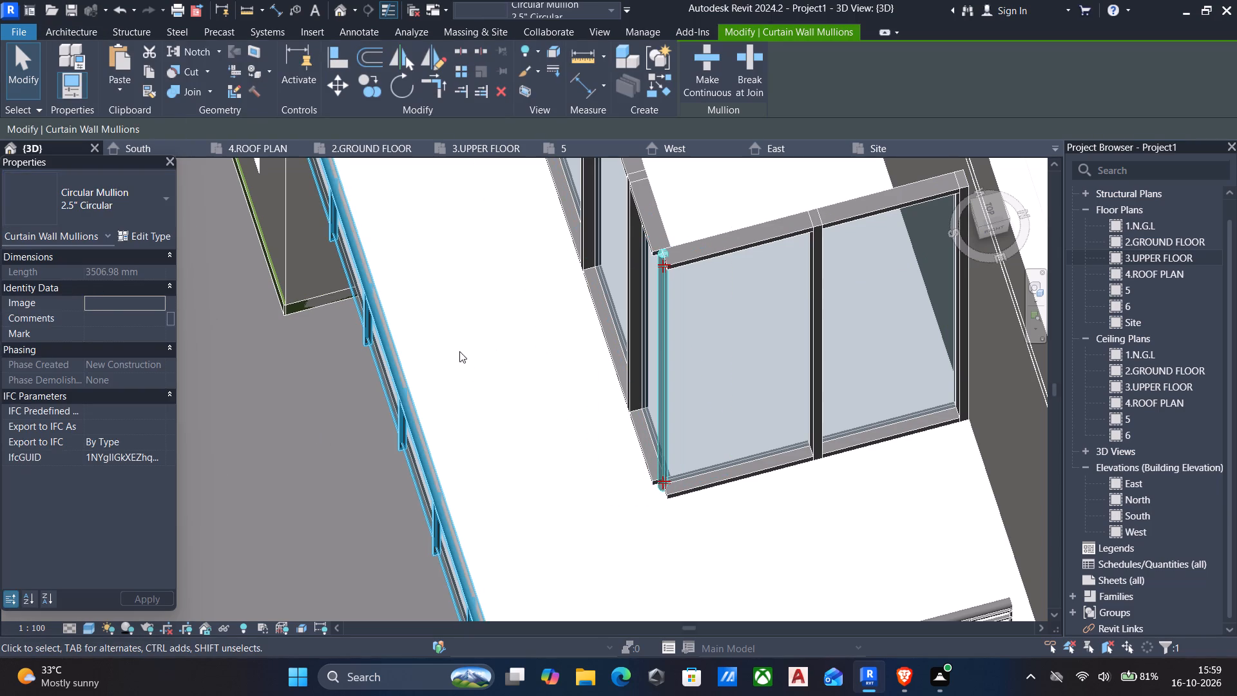
# Set the corner mullion's type to the L Corner Mullion 5" x 5" Corner.
pyautogui.click(127, 195)
pyautogui.click(73, 316)
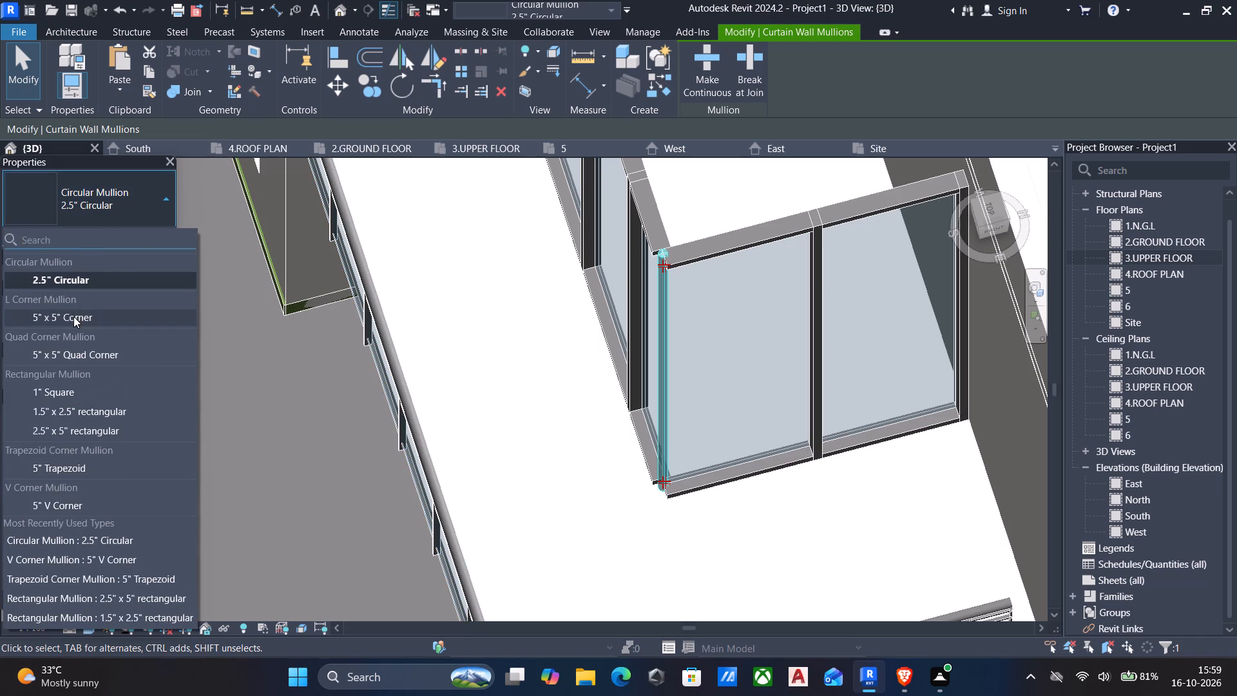
pyautogui.press('Escape')
pyautogui.scroll(4, 698, 311)
pyautogui.scroll(-4, 696, 312)
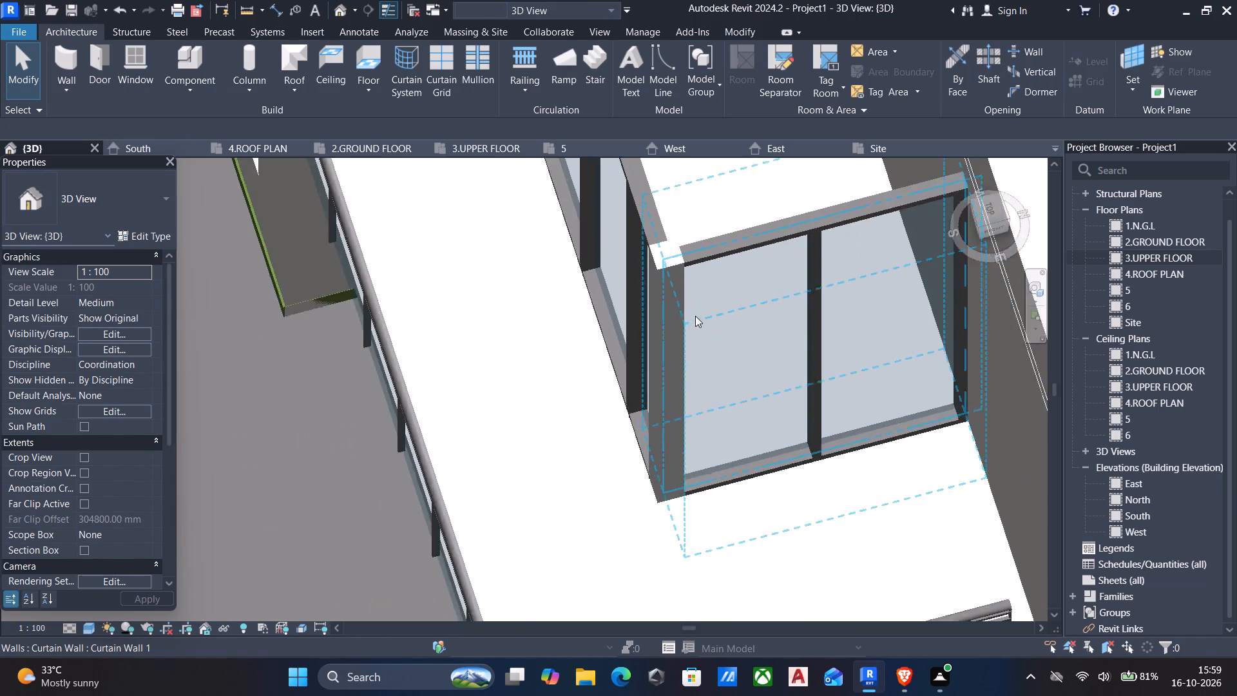
# Set the material of the 5" x 5" L Corner Mullion type at the balcony curtain wall corner to Damp-proofing.
pyautogui.scroll(-2, 695, 316)
pyautogui.scroll(-1, 542, 294)
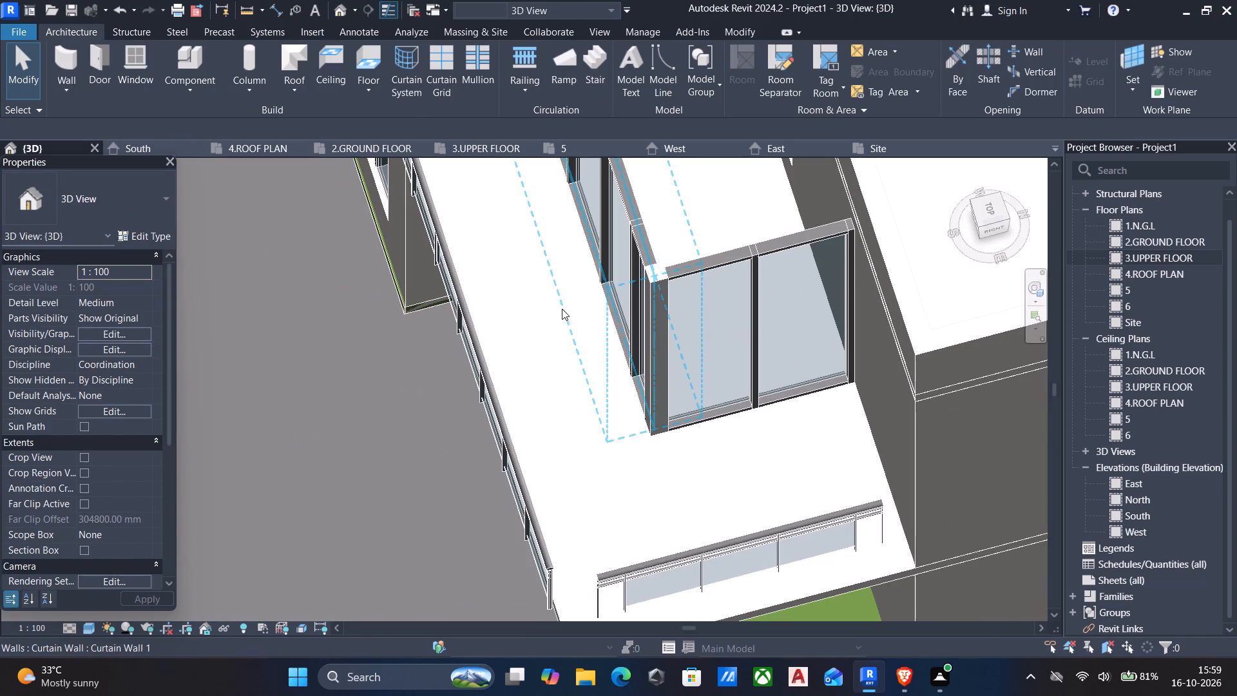
pyautogui.keyDown('shift'); pyautogui.moveTo(571, 321); pyautogui.dragTo(829, 194, button='middle'); pyautogui.keyUp('shift')
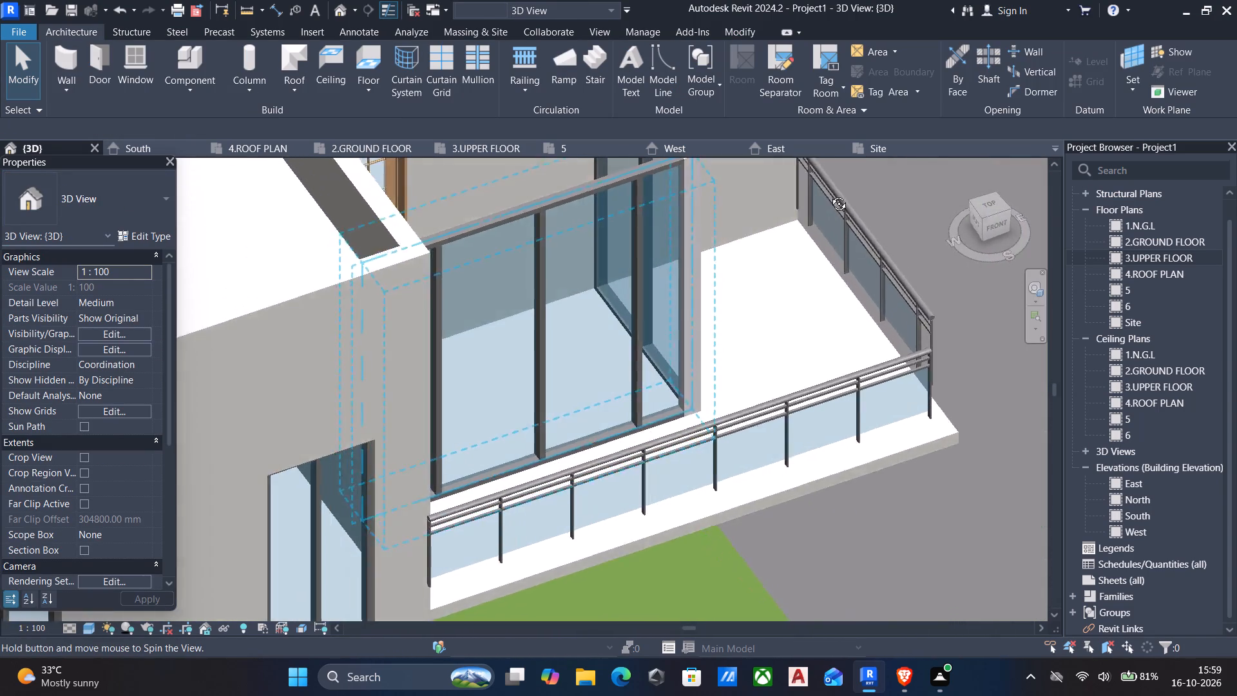
pyautogui.keyDown('shift'); pyautogui.moveTo(829, 194); pyautogui.dragTo(549, 258, button='middle'); pyautogui.keyUp('shift')
pyautogui.press('Escape')
pyautogui.keyDown('shift'); pyautogui.moveTo(611, 320); pyautogui.dragTo(664, 305, button='middle'); pyautogui.keyUp('shift')
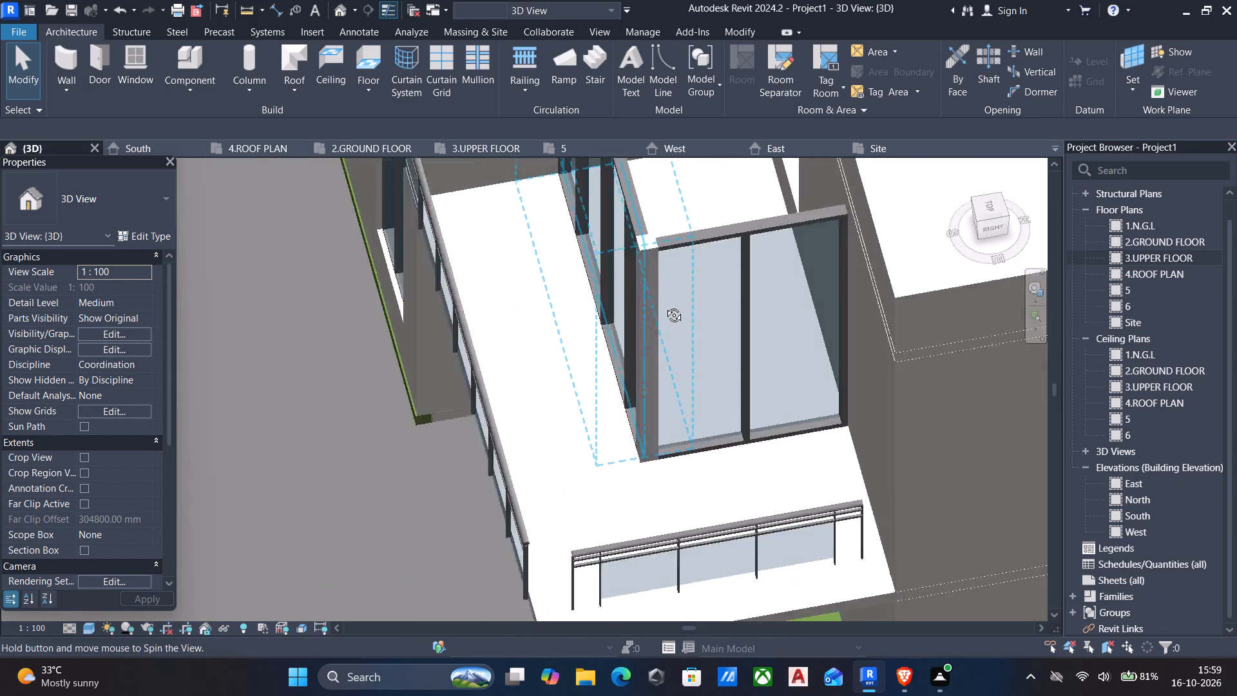
pyautogui.keyDown('shift'); pyautogui.moveTo(664, 305); pyautogui.dragTo(795, 276, button='middle'); pyautogui.keyUp('shift')
pyautogui.click(687, 186)
pyautogui.press('Escape')
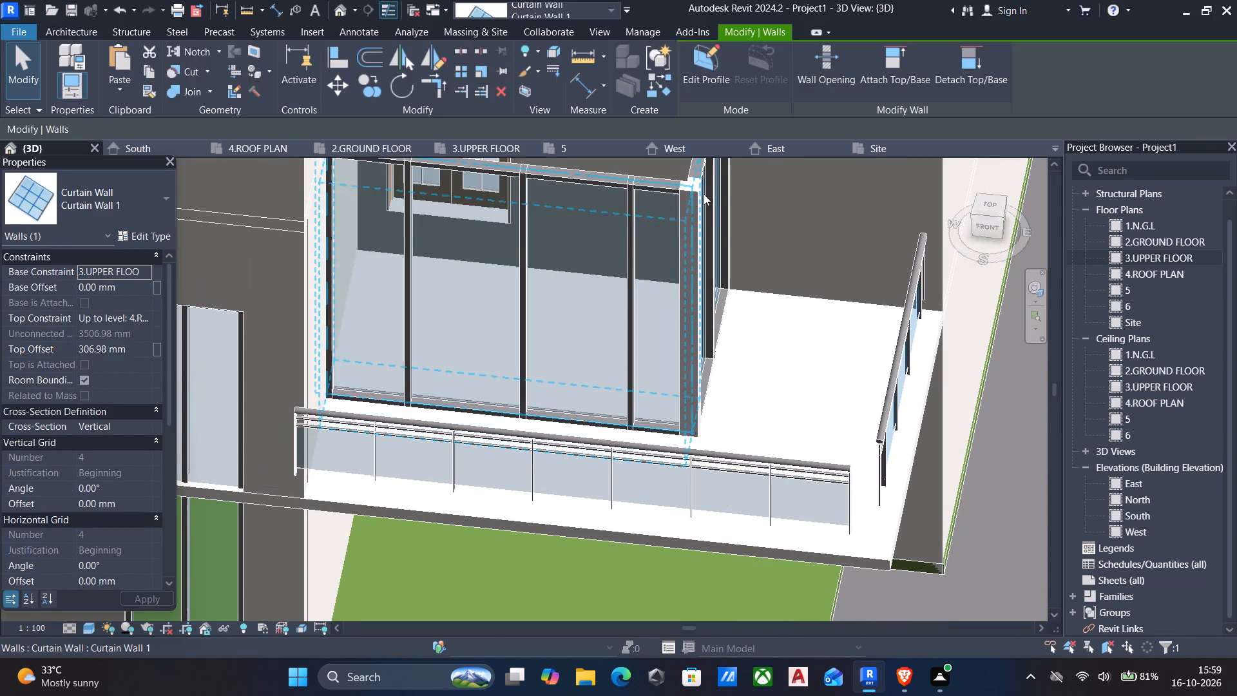
pyautogui.click(700, 193)
pyautogui.press('Escape')
pyautogui.click(697, 200)
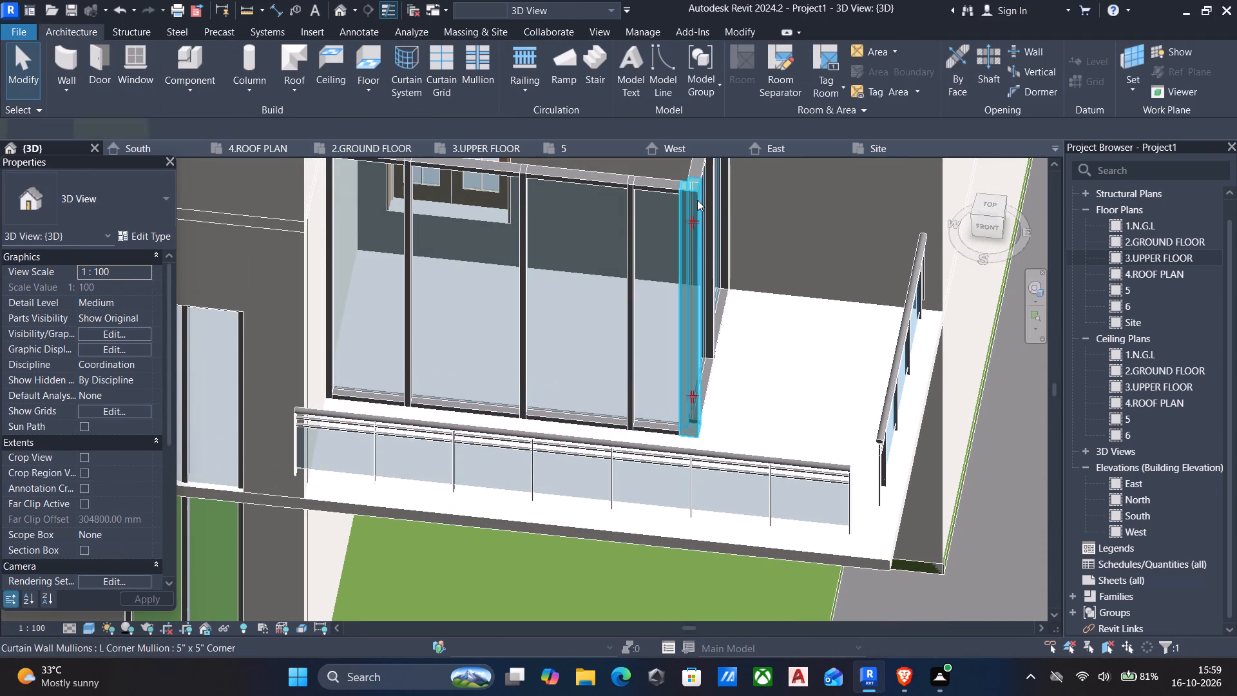
pyautogui.click(155, 242)
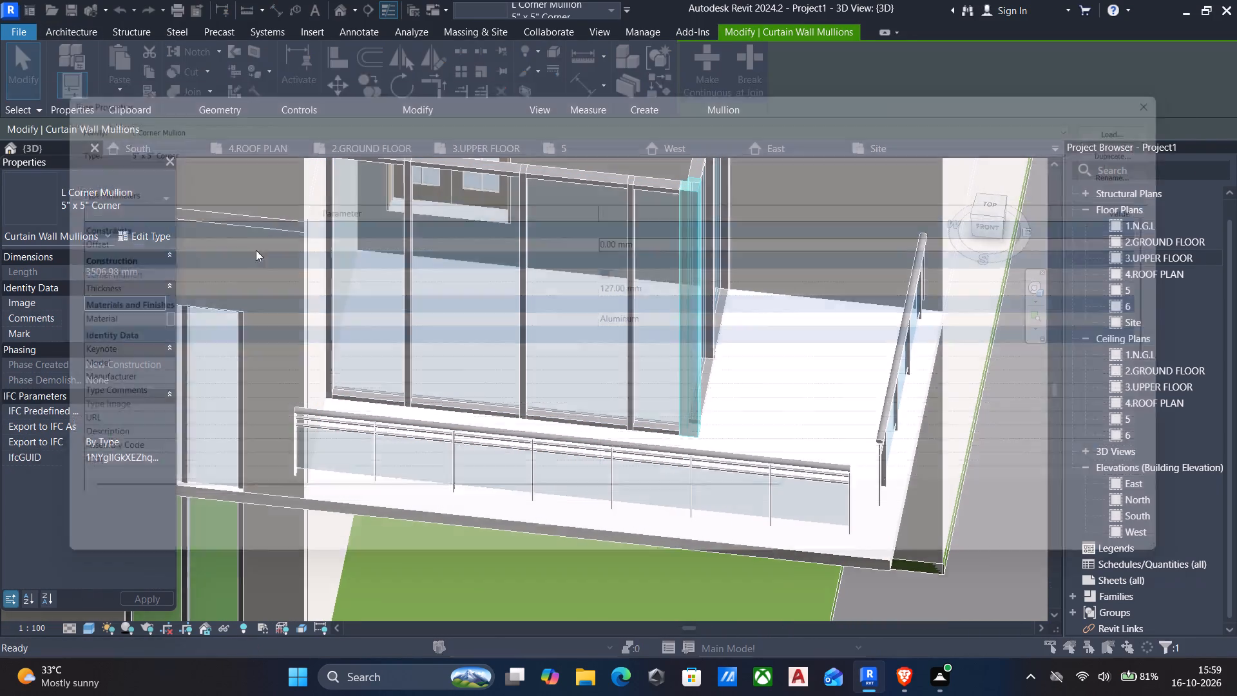
pyautogui.click(984, 320)
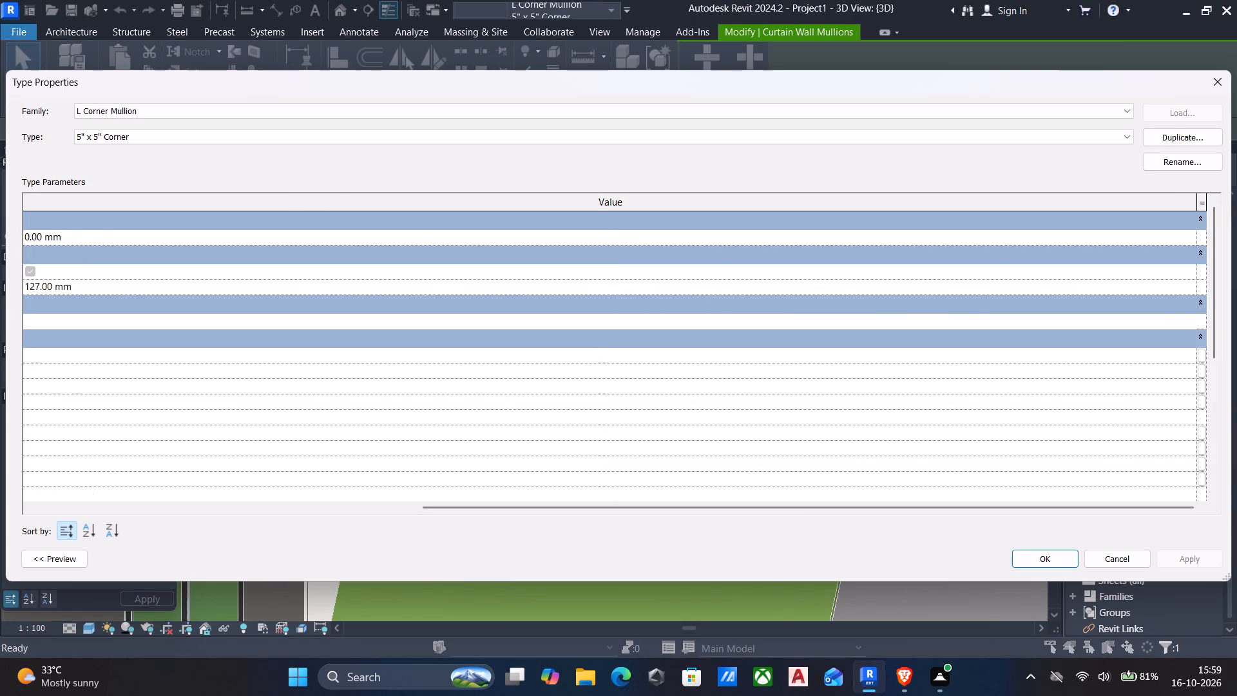
pyautogui.click(1192, 320)
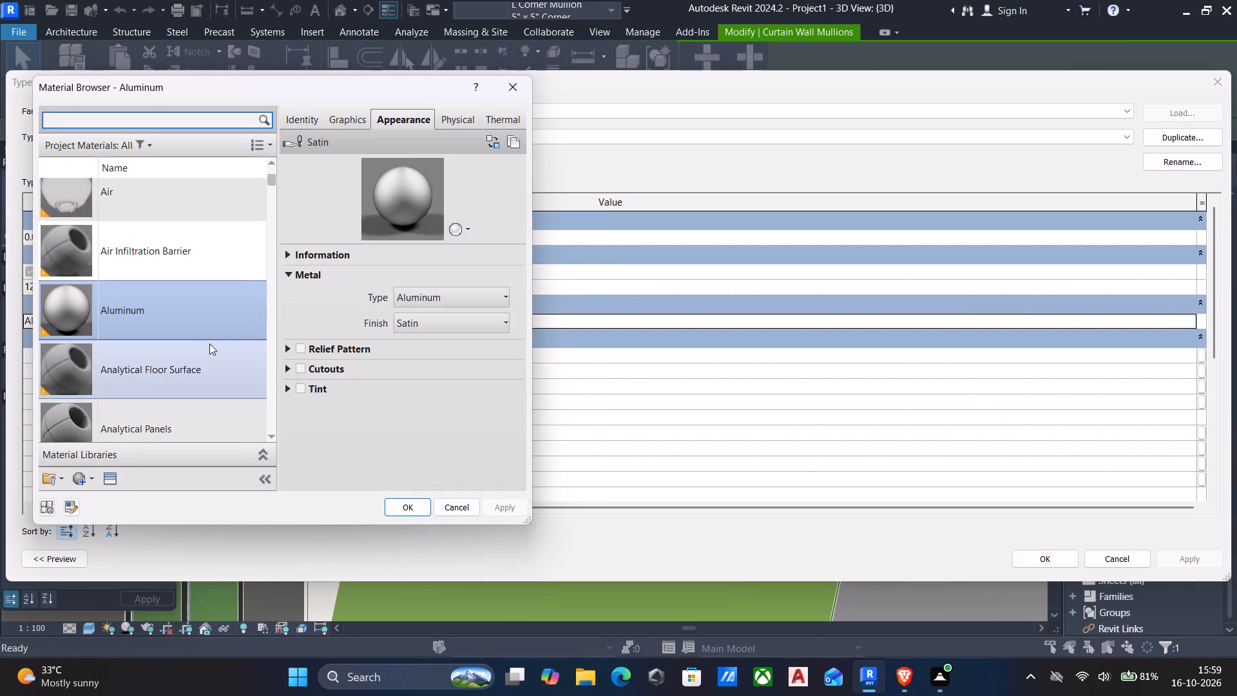
pyautogui.scroll(-18, 178, 349)
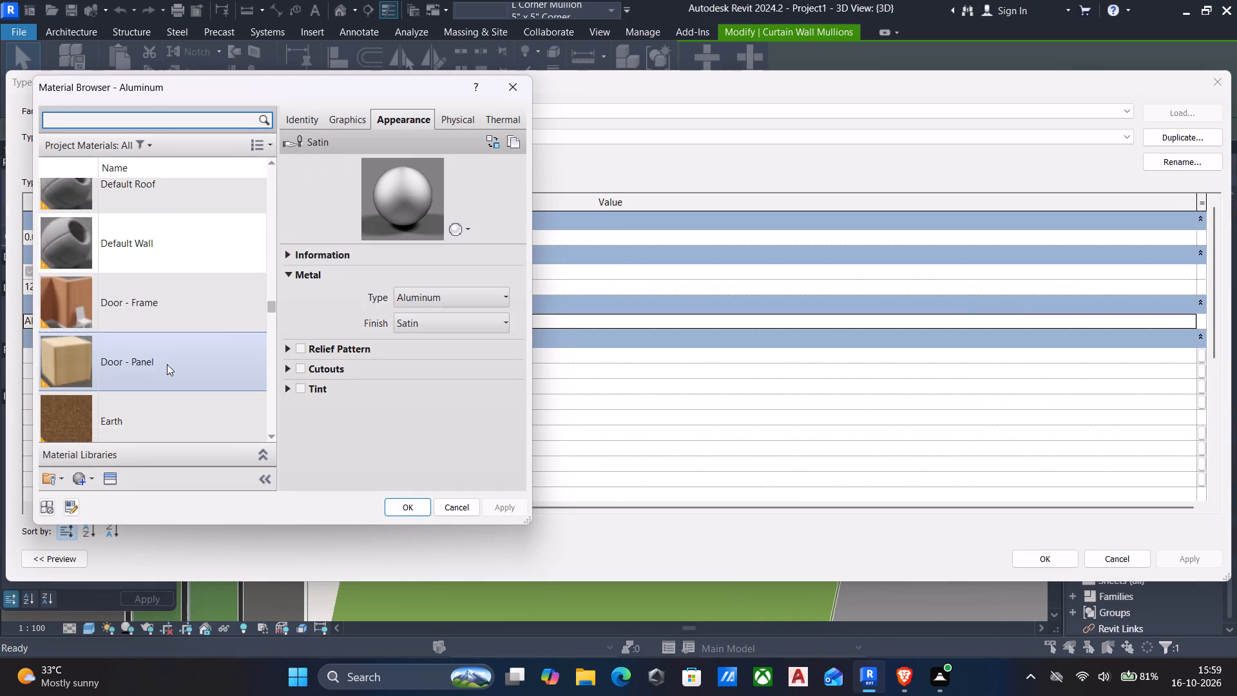
pyautogui.scroll(6, 167, 364)
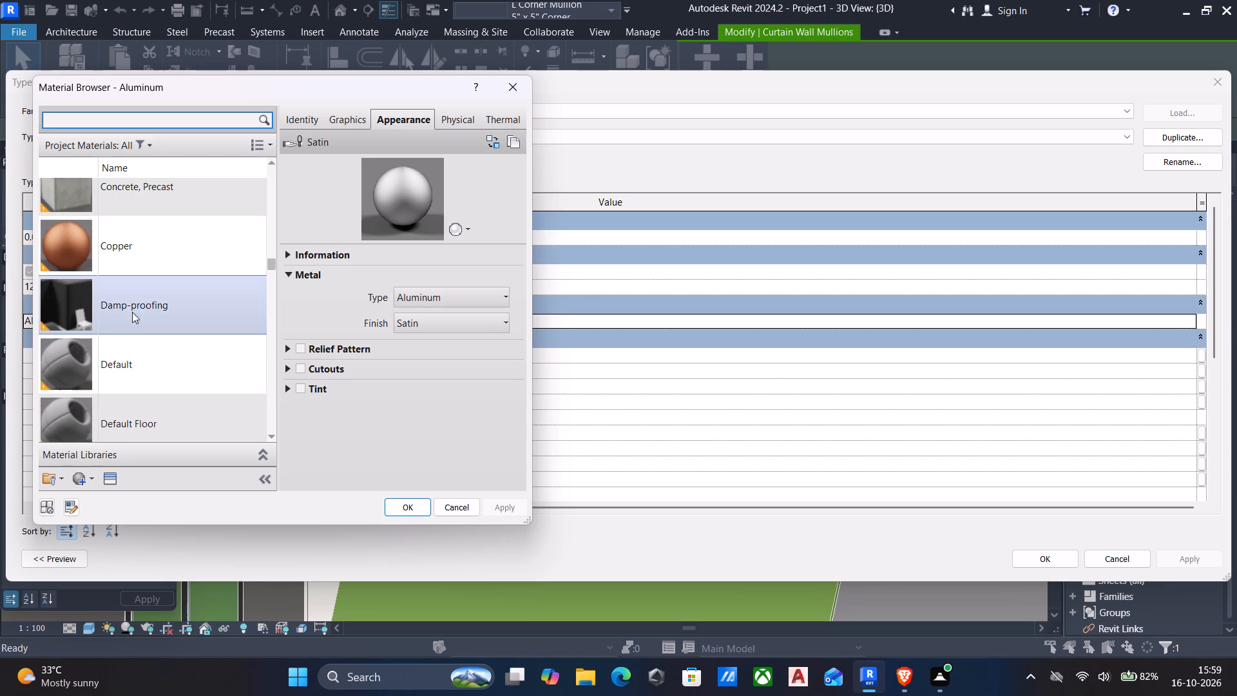
pyautogui.click(128, 305)
pyautogui.click(417, 499)
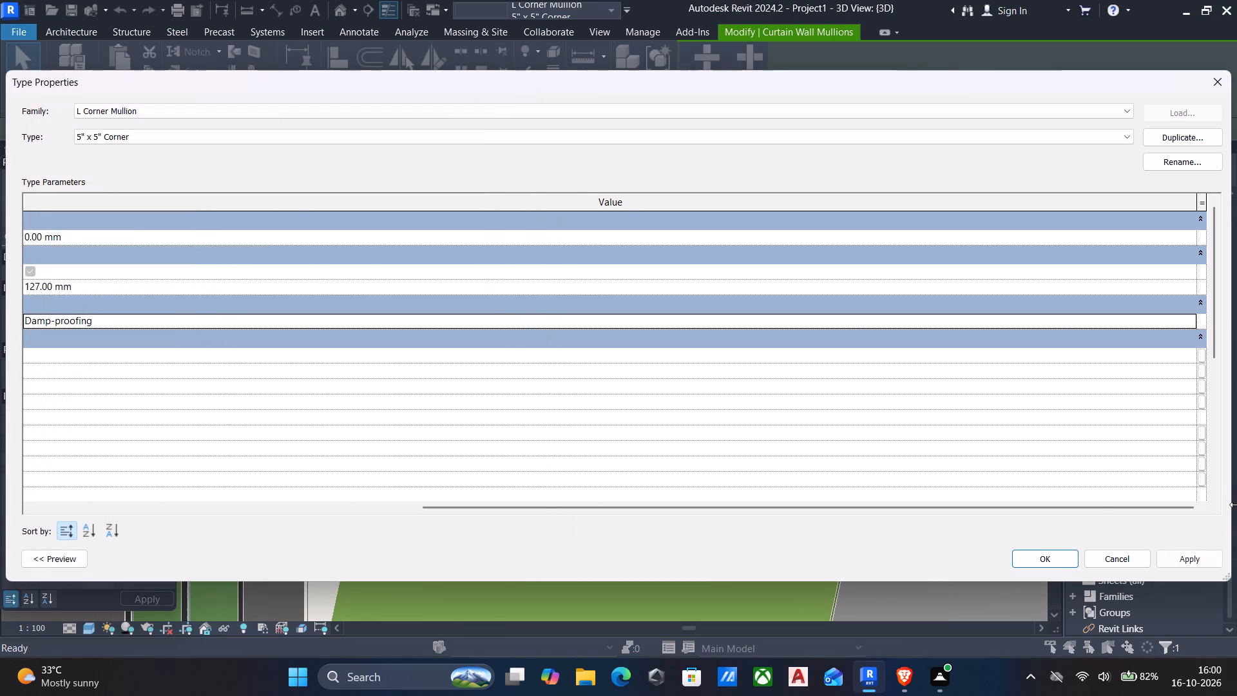
pyautogui.click(1187, 556)
pyautogui.click(1050, 560)
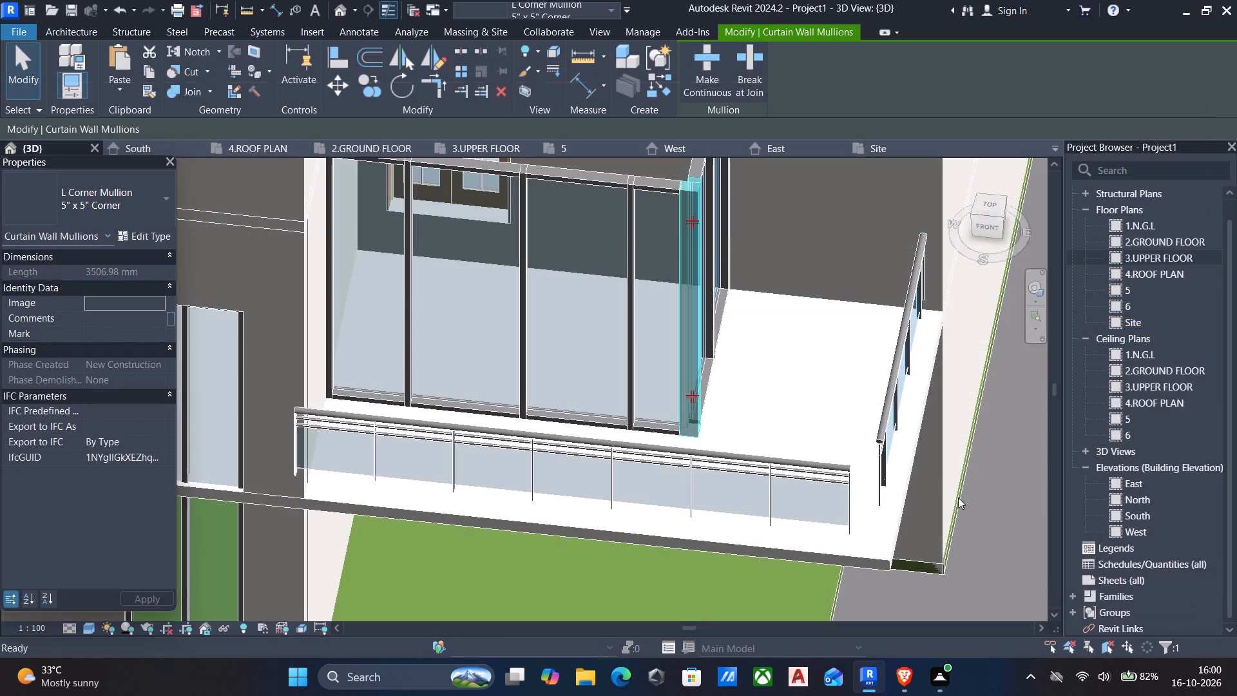
pyautogui.press('Escape')
# Reveal hidden elements and unhide the generic model forming the balcony frame, window surrounds and entrance steps in the 3D view.
pyautogui.moveTo(703, 418); pyautogui.dragTo(778, 389, button='middle')
pyautogui.scroll(-3, 787, 385)
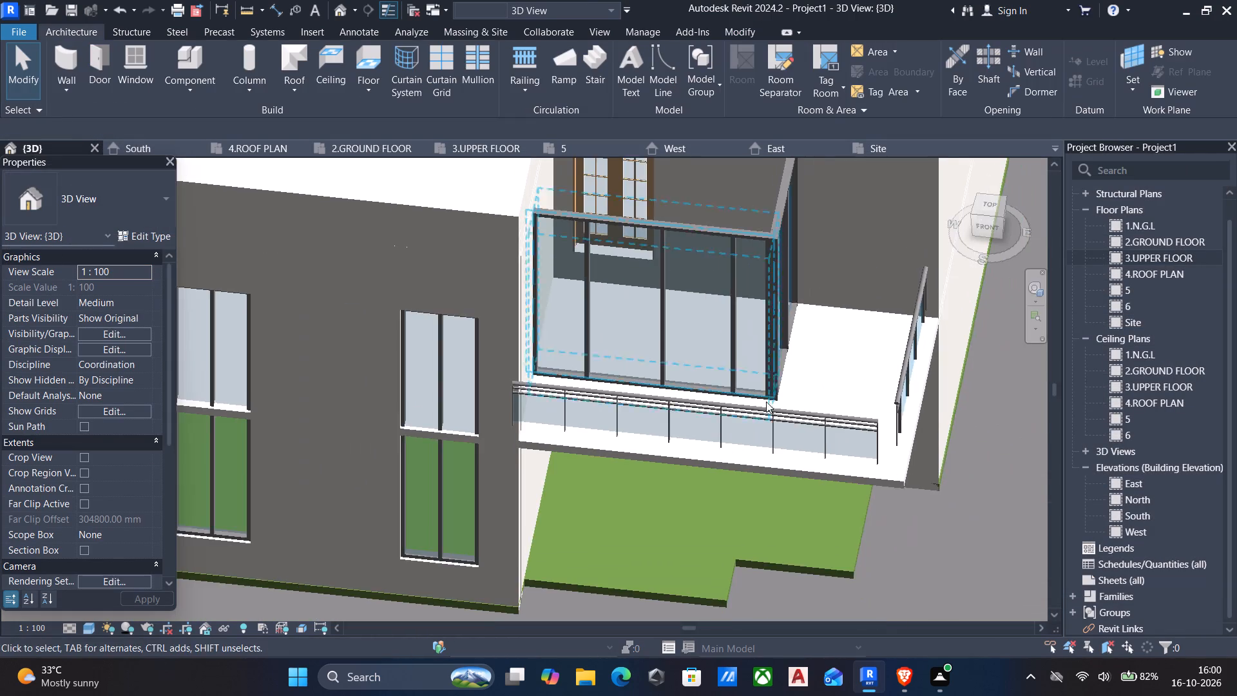
pyautogui.keyDown('shift'); pyautogui.moveTo(757, 414); pyautogui.dragTo(733, 375, button='middle'); pyautogui.keyUp('shift')
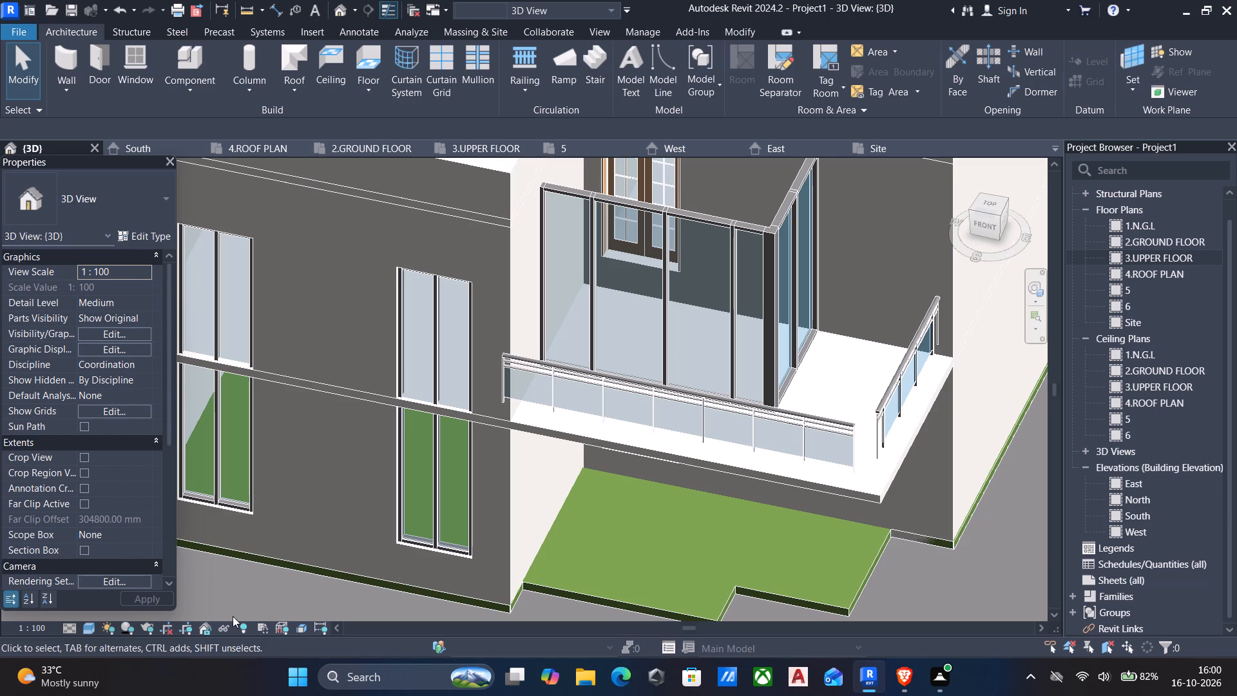
pyautogui.click(242, 629)
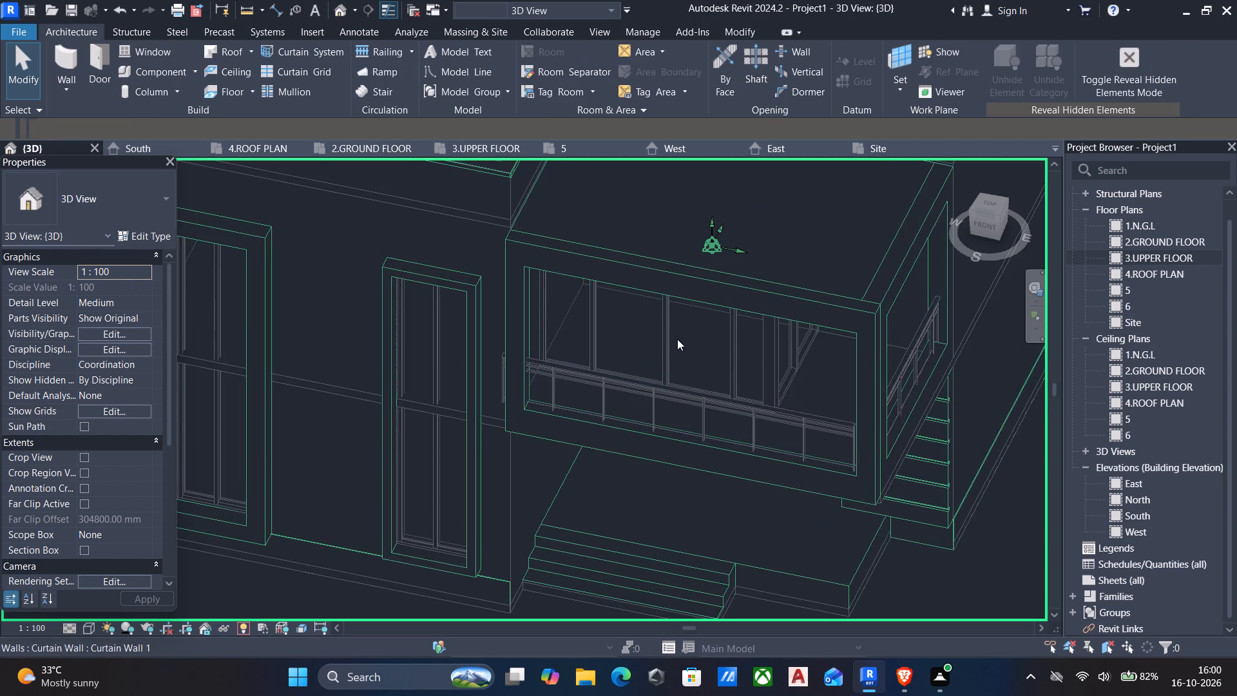
pyautogui.rightClick(782, 293)
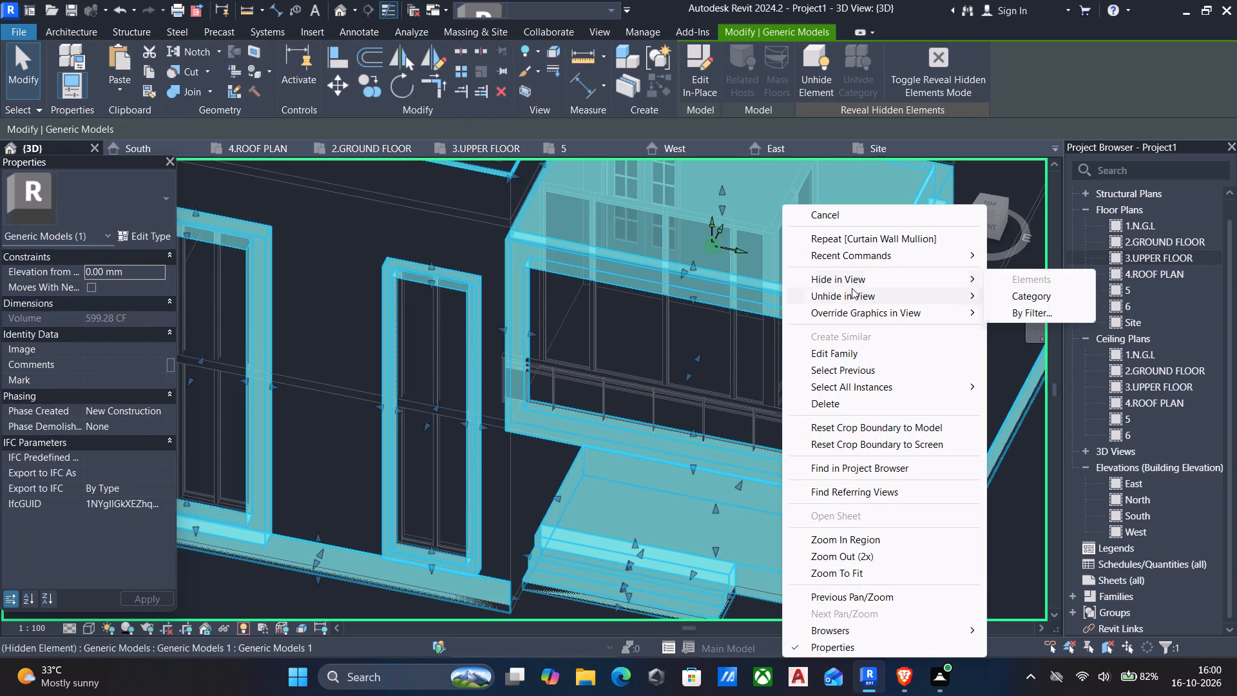
pyautogui.click(849, 295)
pyautogui.click(1032, 298)
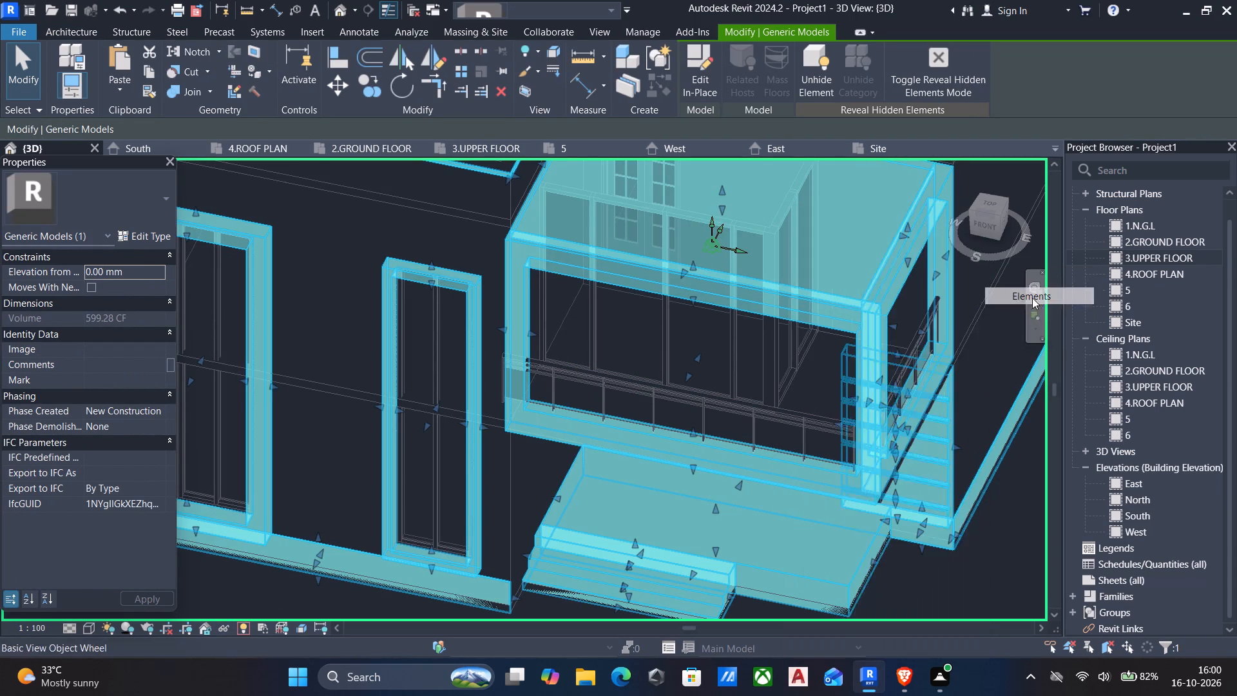
pyautogui.click(243, 629)
pyautogui.scroll(-6, 611, 532)
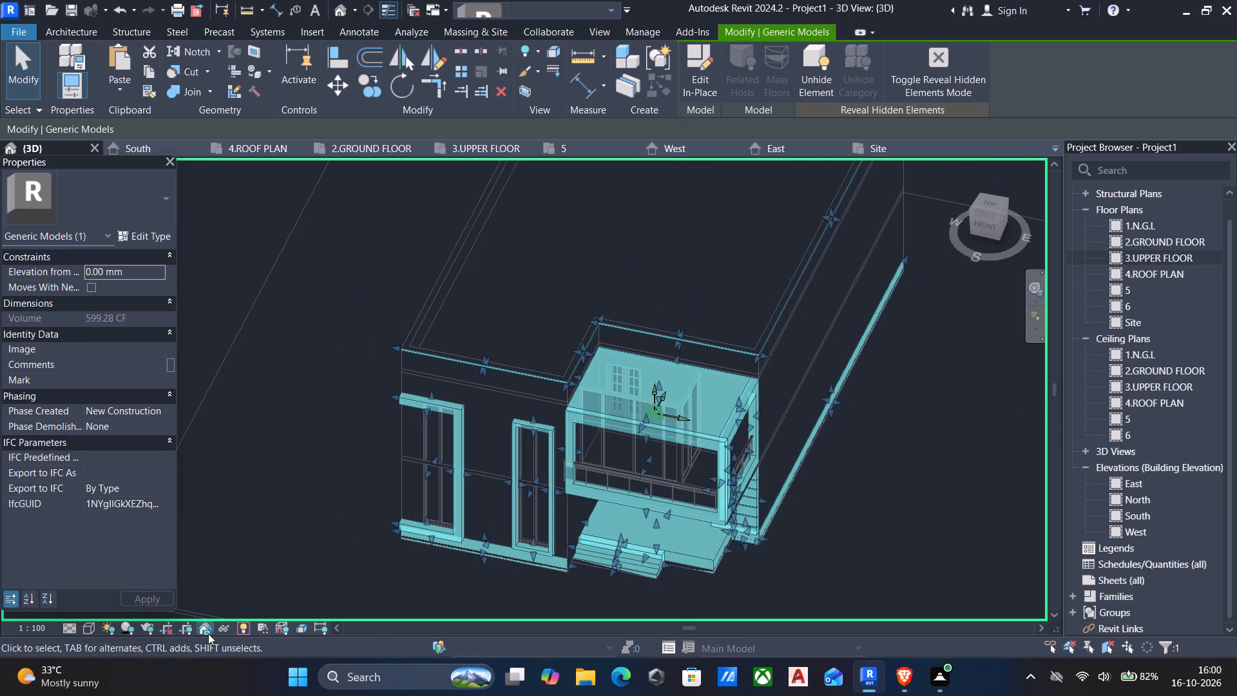
pyautogui.click(240, 625)
pyautogui.scroll(-4, 363, 458)
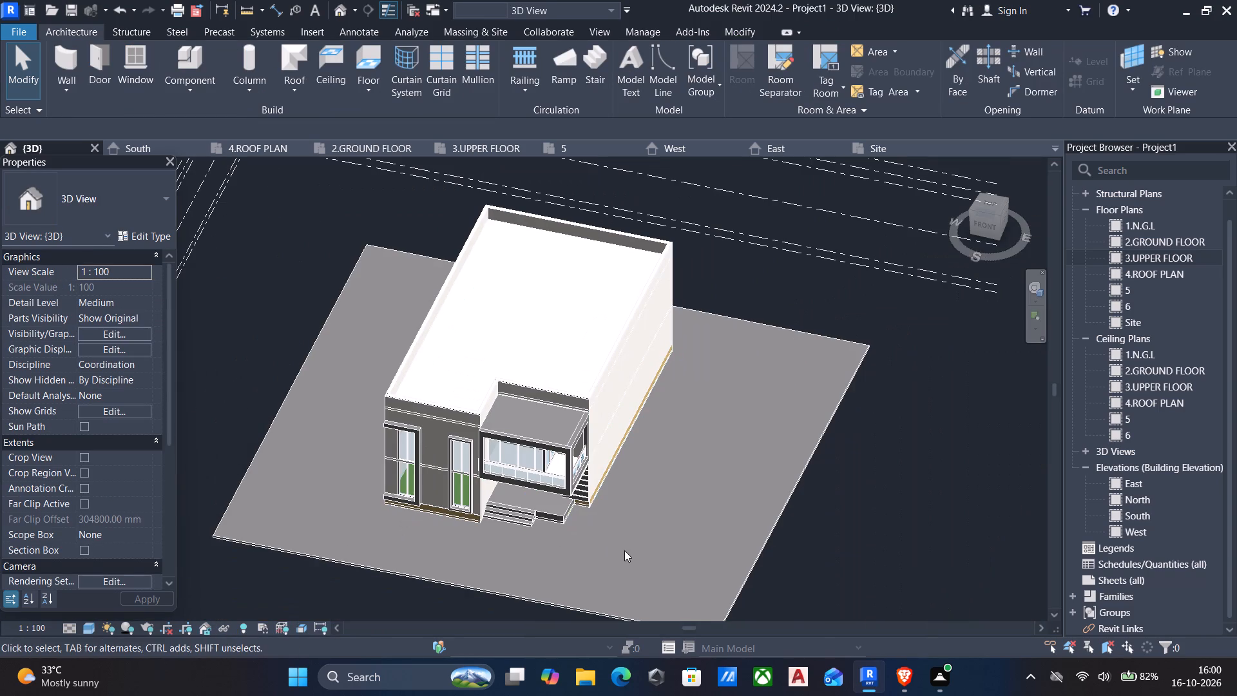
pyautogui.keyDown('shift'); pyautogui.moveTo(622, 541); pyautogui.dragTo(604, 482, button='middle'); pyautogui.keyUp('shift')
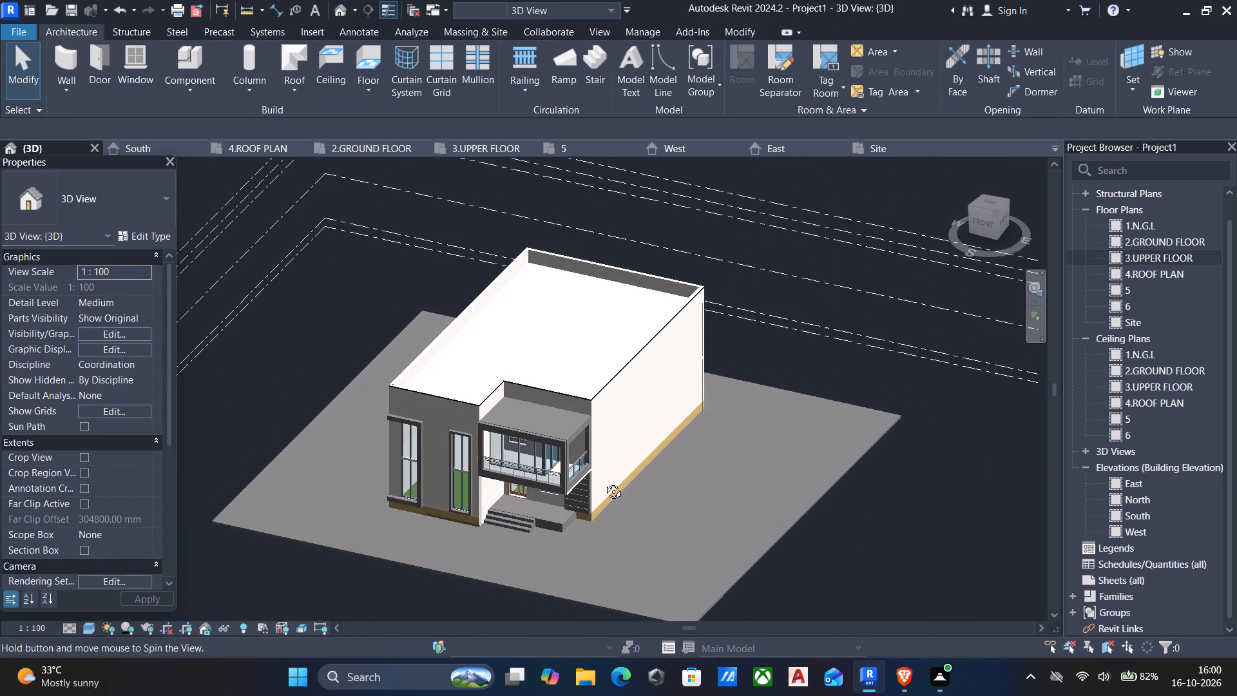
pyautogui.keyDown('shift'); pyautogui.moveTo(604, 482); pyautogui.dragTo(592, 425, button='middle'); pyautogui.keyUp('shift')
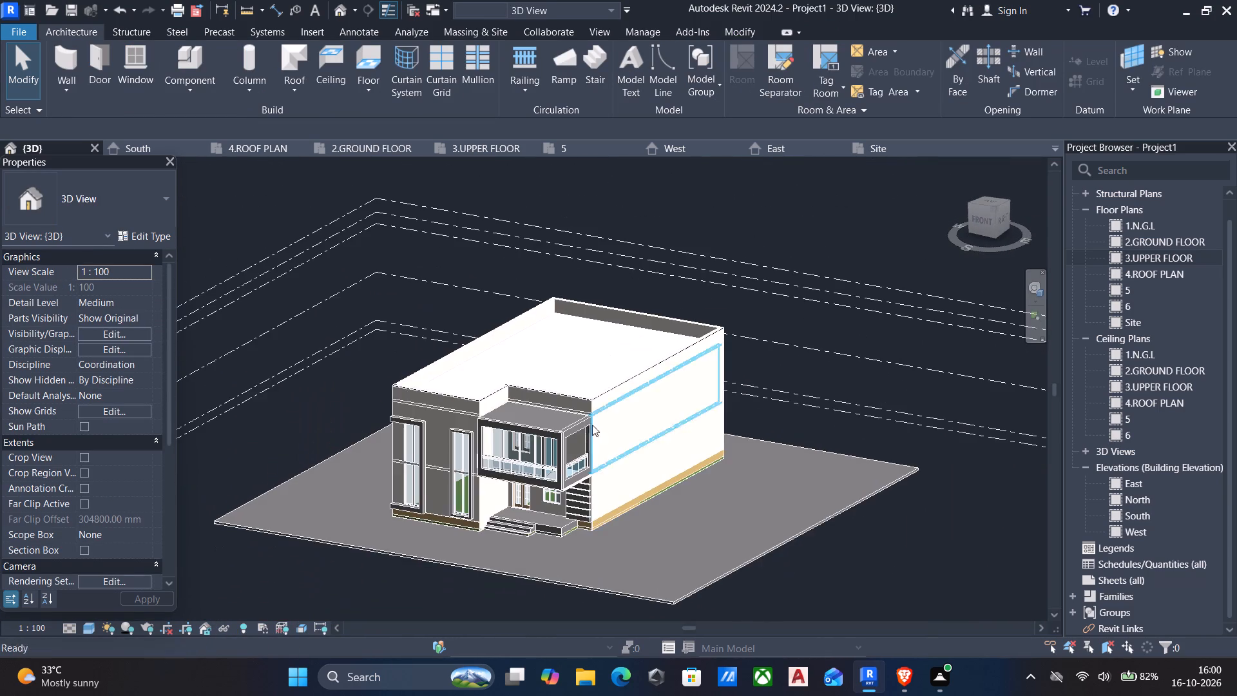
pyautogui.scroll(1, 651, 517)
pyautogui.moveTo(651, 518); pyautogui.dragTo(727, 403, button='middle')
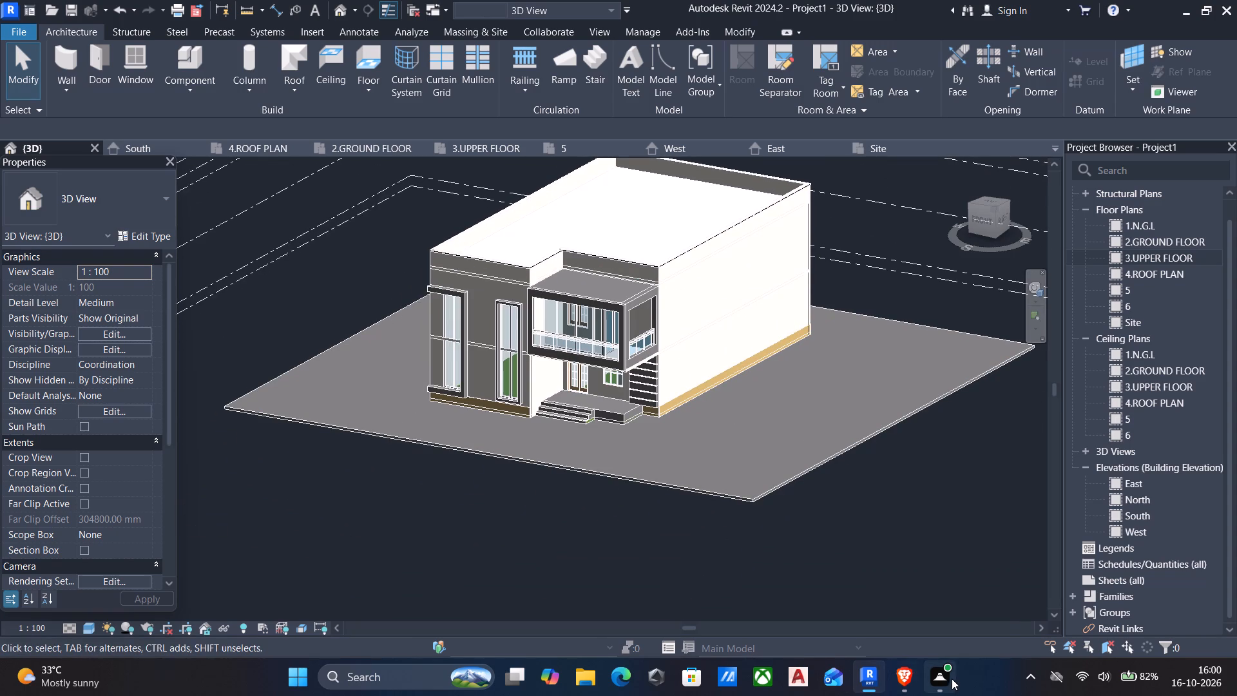
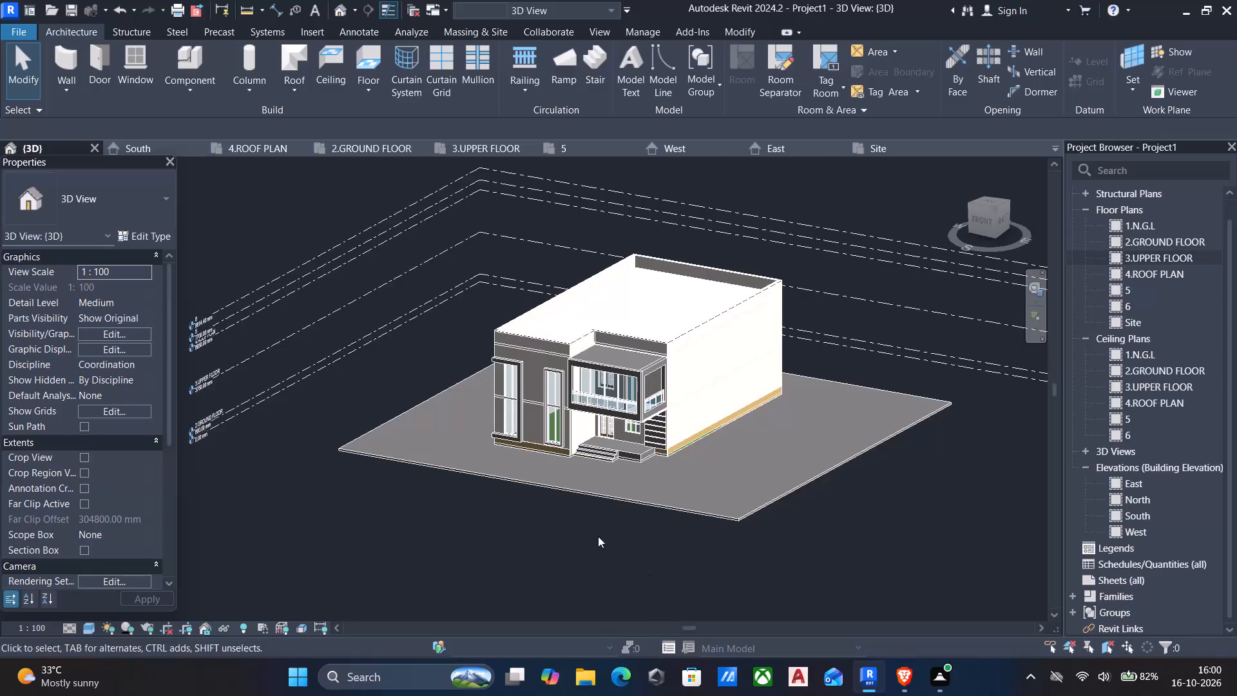
# Examine the house model in 3D from its front corner and from the front facade.
pyautogui.moveTo(583, 534); pyautogui.dragTo(557, 569, button='middle')
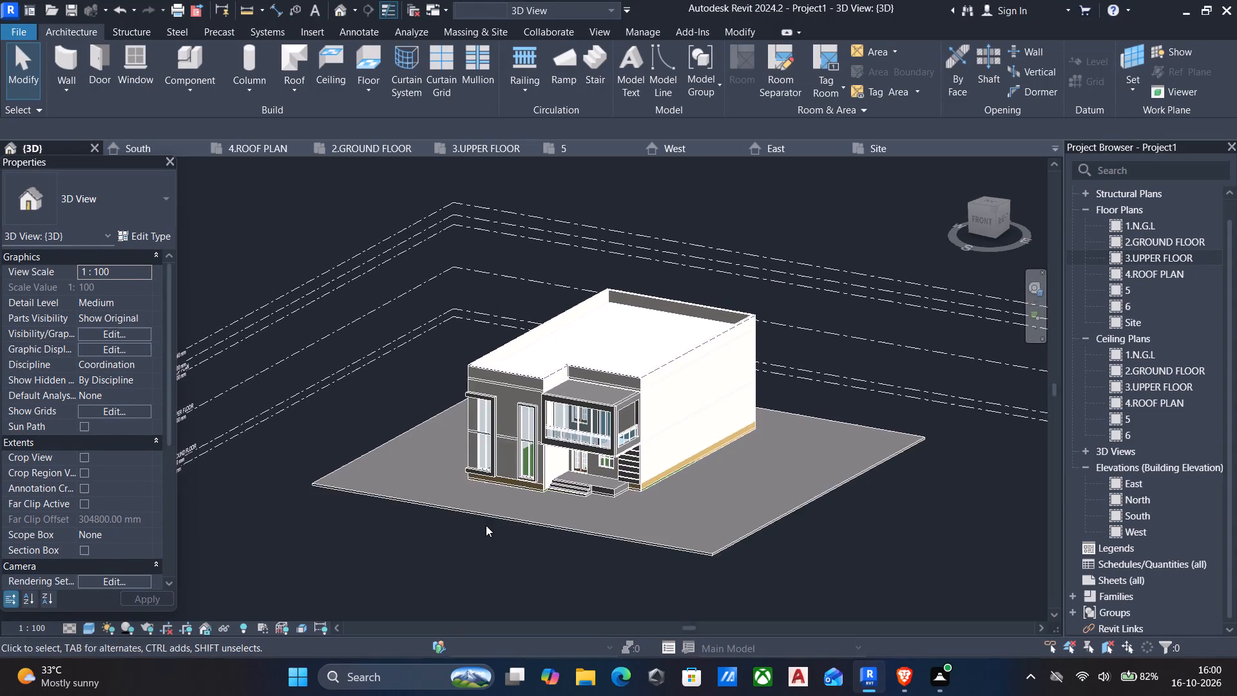
pyautogui.scroll(-1, 486, 525)
pyautogui.middleClick(510, 508)
pyautogui.keyDown('shift'); pyautogui.moveTo(528, 507); pyautogui.dragTo(598, 492, button='middle'); pyautogui.keyUp('shift')
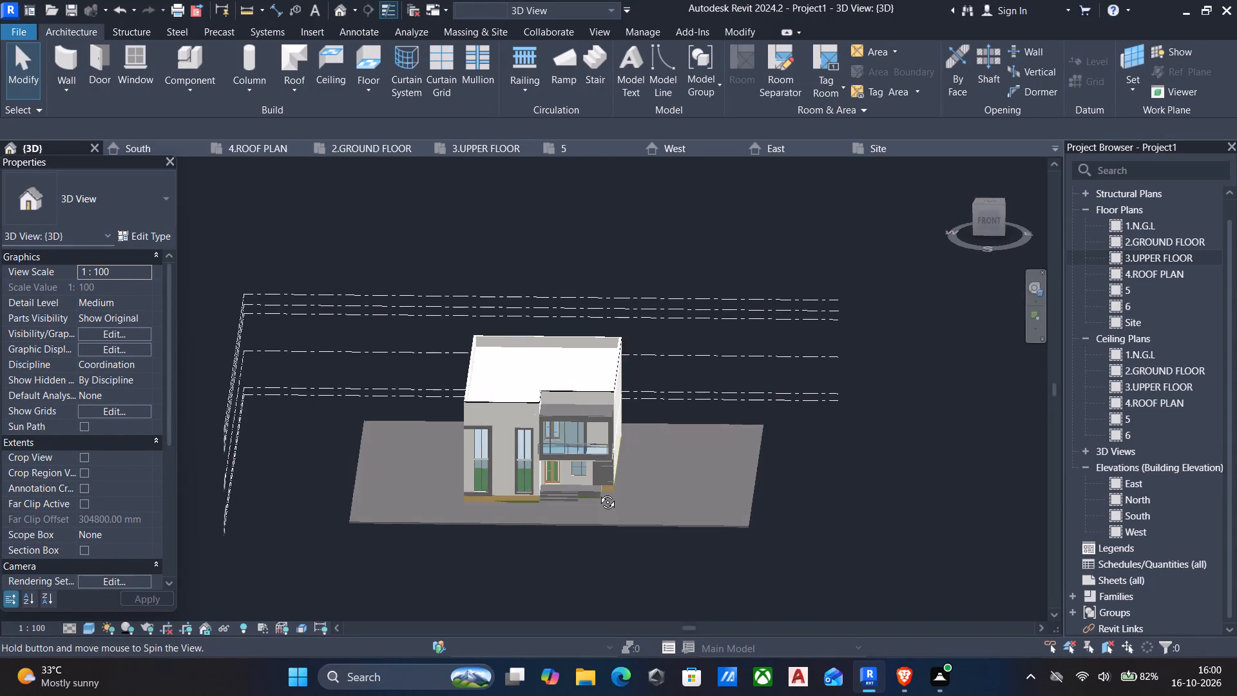
pyautogui.keyDown('shift'); pyautogui.moveTo(598, 492); pyautogui.dragTo(508, 508, button='middle'); pyautogui.keyUp('shift')
pyautogui.moveTo(508, 508); pyautogui.dragTo(540, 527, button='middle')
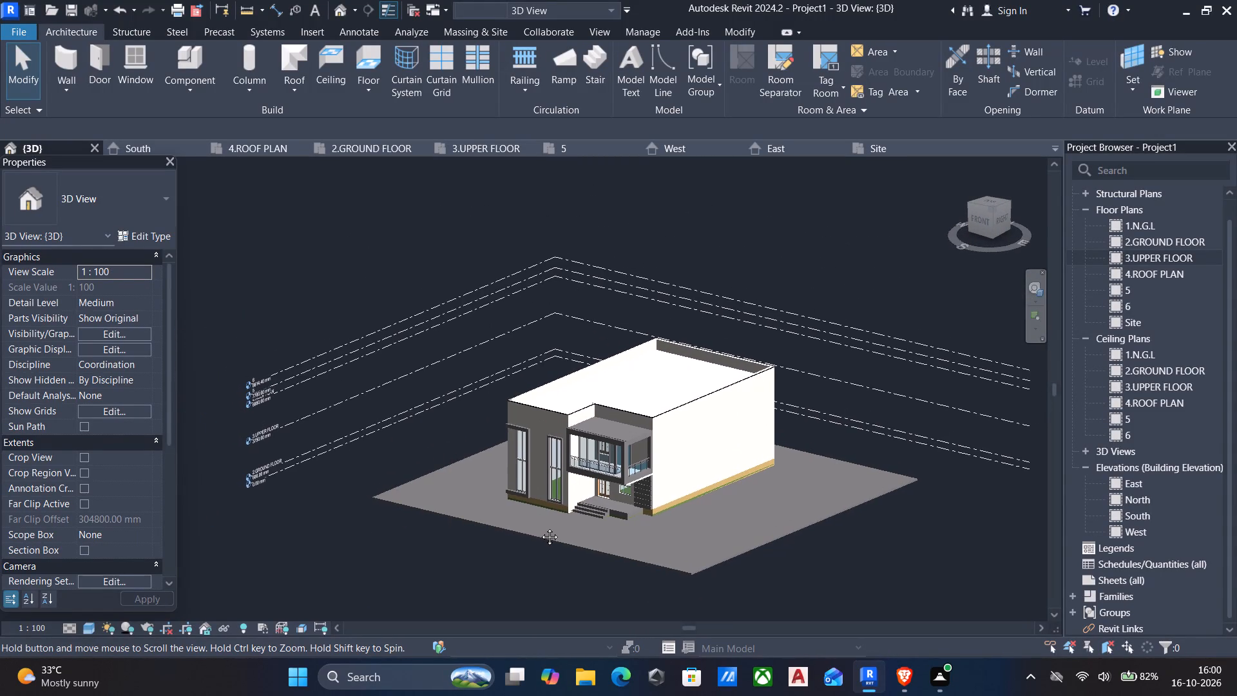
pyautogui.moveTo(540, 527); pyautogui.dragTo(636, 496, button='middle')
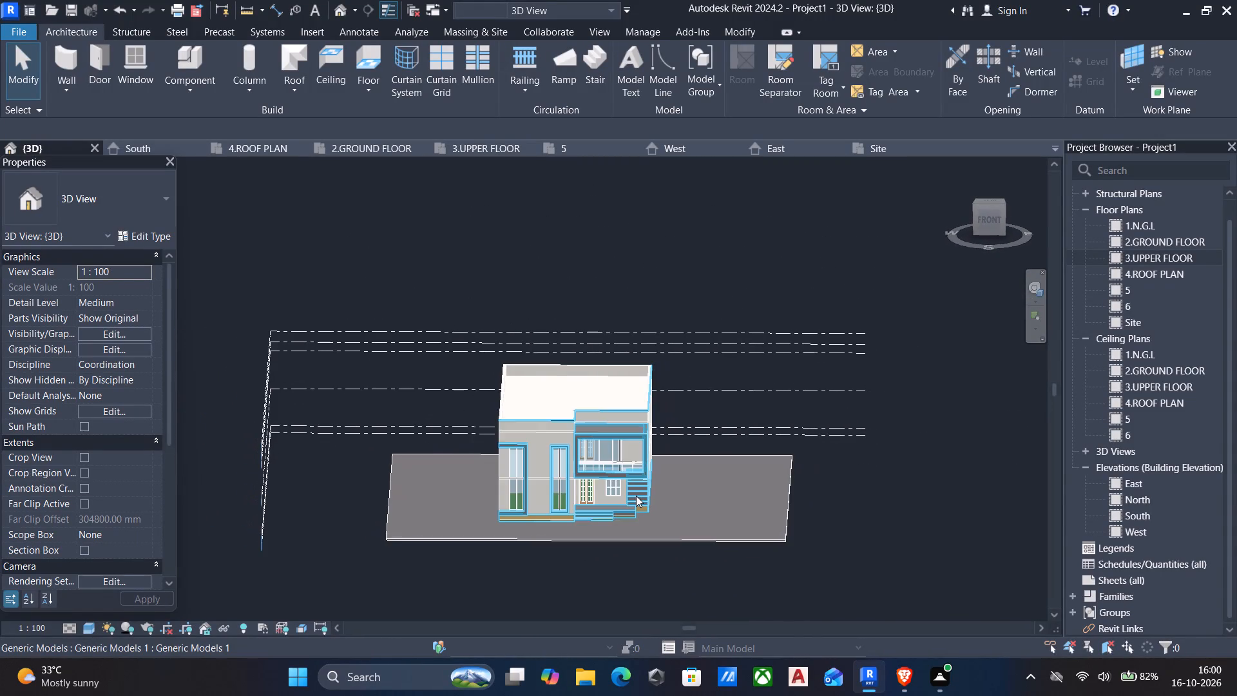
pyautogui.scroll(2, 636, 496)
pyautogui.moveTo(636, 496); pyautogui.dragTo(702, 485, button='middle')
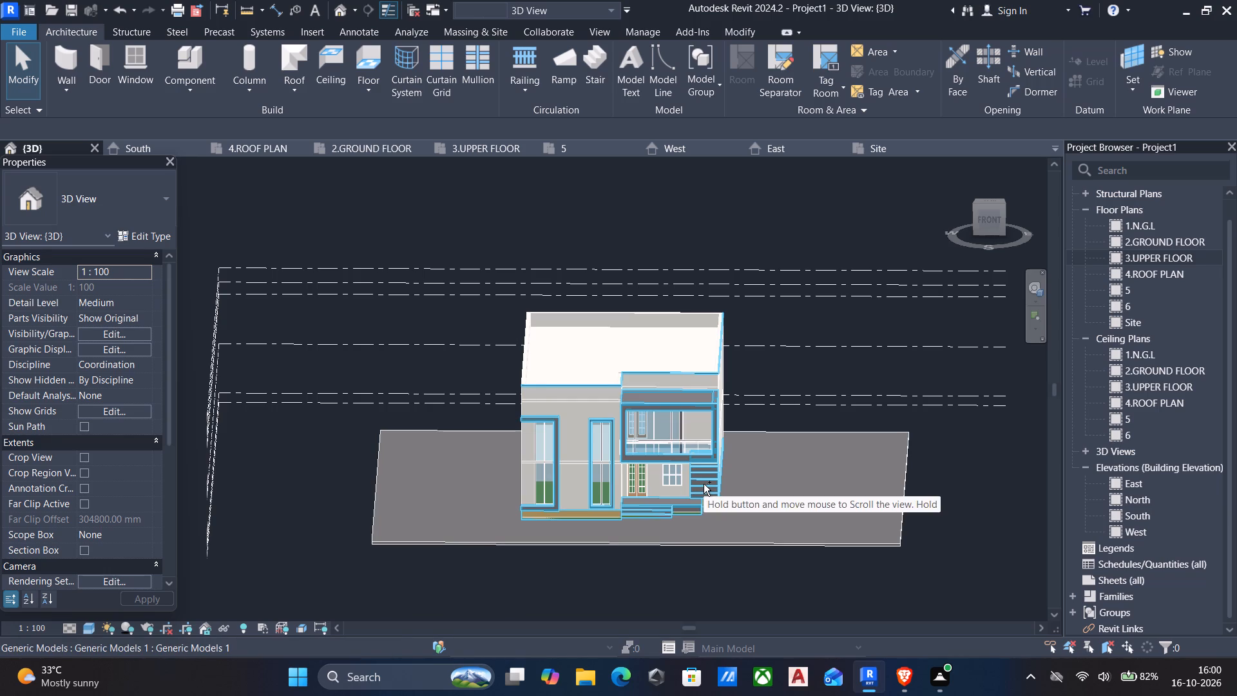
# Start saving the project and enter the file name "Luxury house elevation 16.2".
pyautogui.hotkey('ctrl', 's')
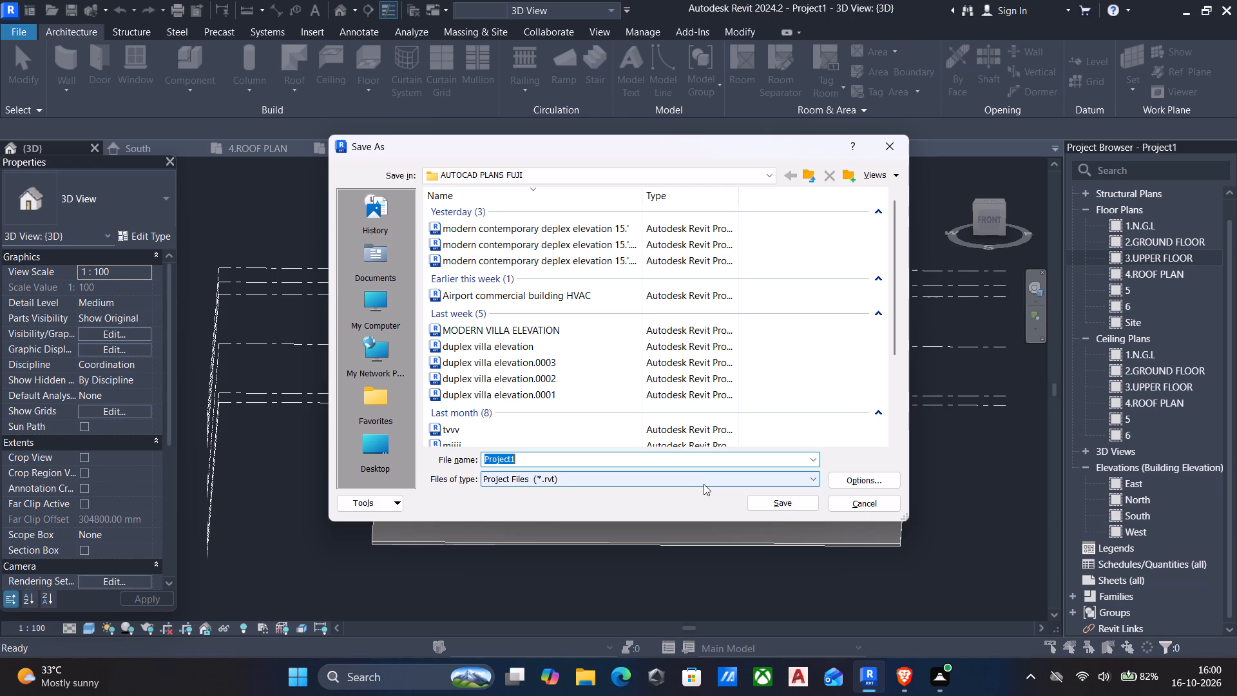
pyautogui.press('u')
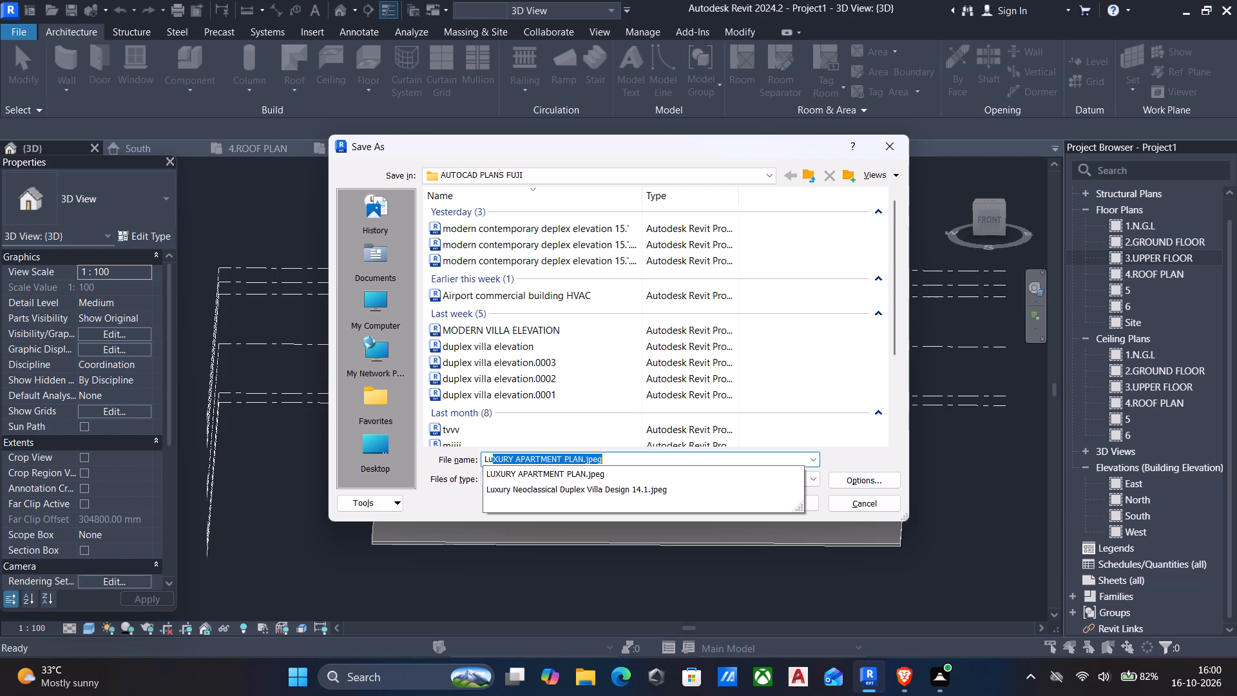
pyautogui.write('xury')
pyautogui.press('space')
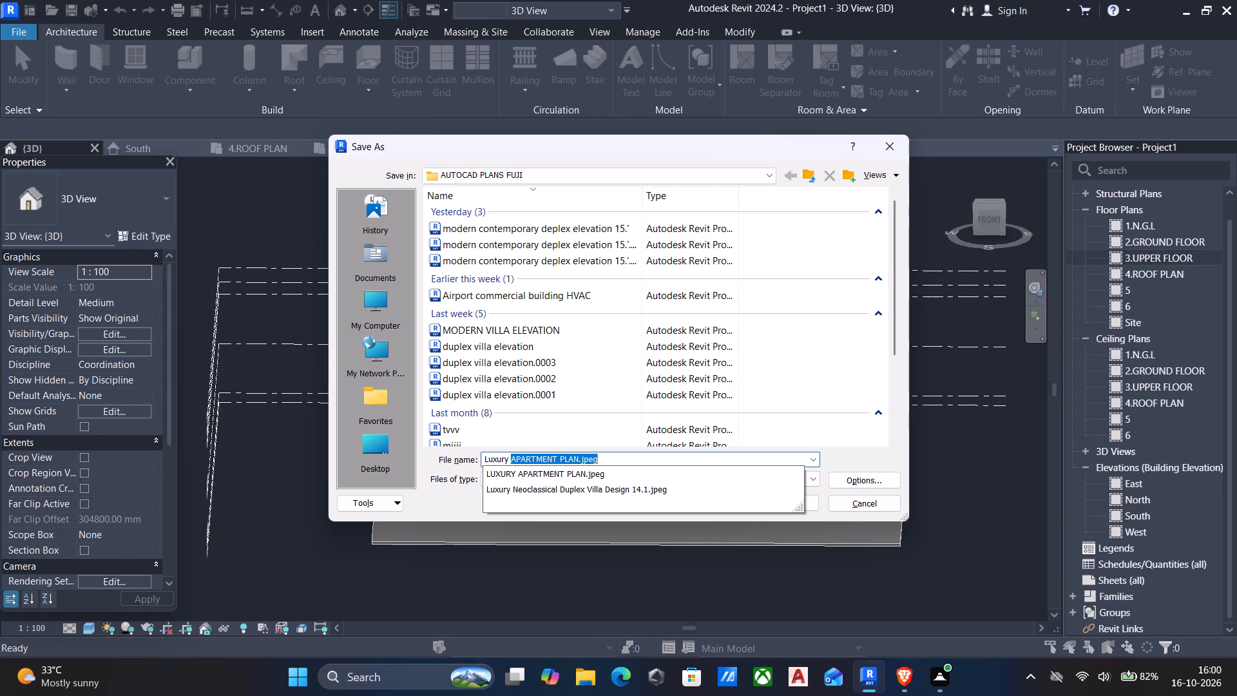
pyautogui.write('house')
pyautogui.press('space')
pyautogui.write('elevation 16.2')
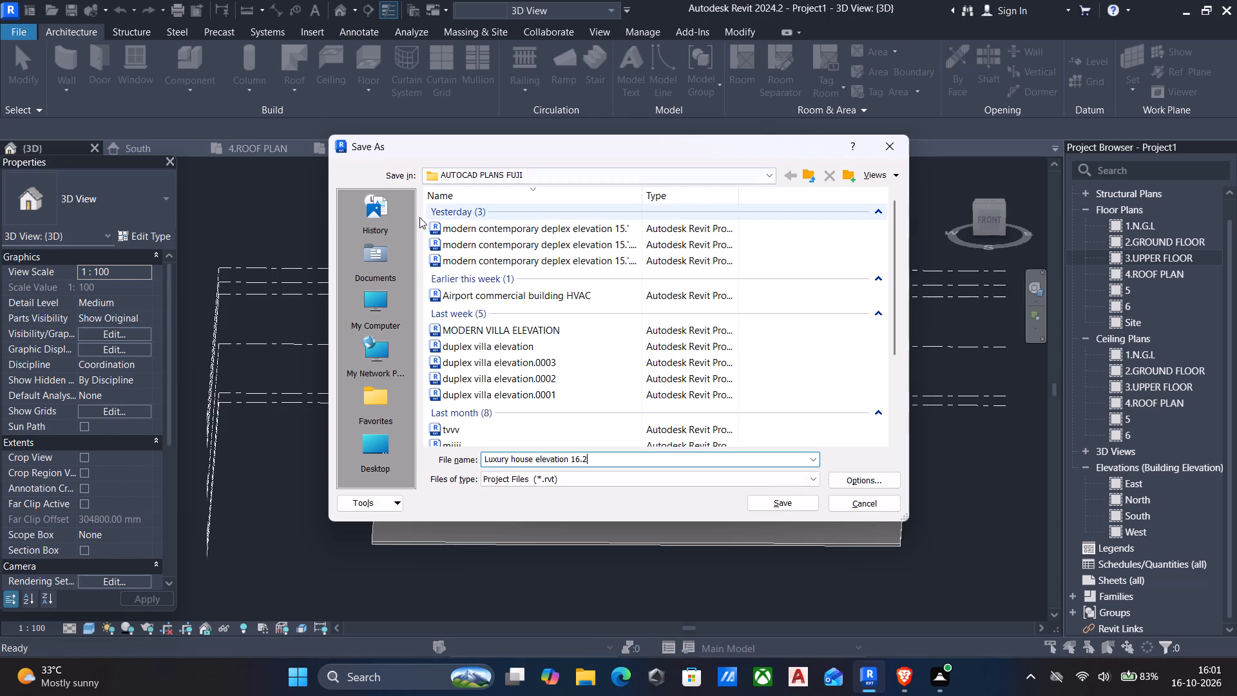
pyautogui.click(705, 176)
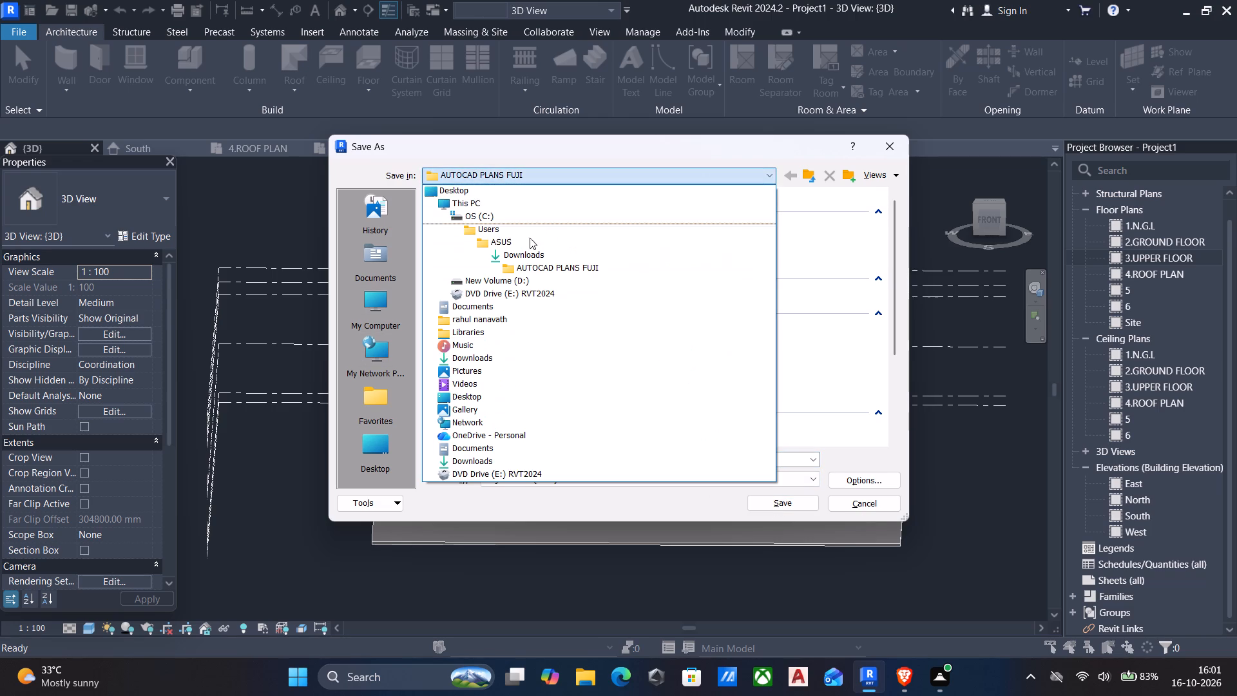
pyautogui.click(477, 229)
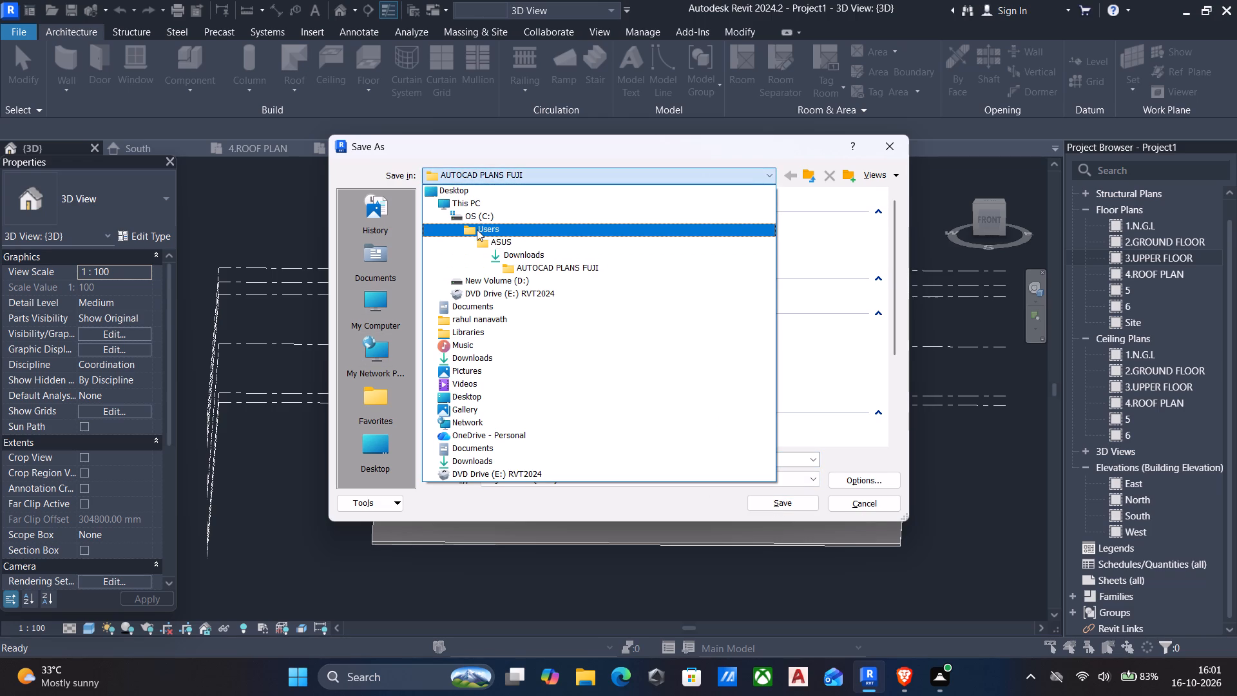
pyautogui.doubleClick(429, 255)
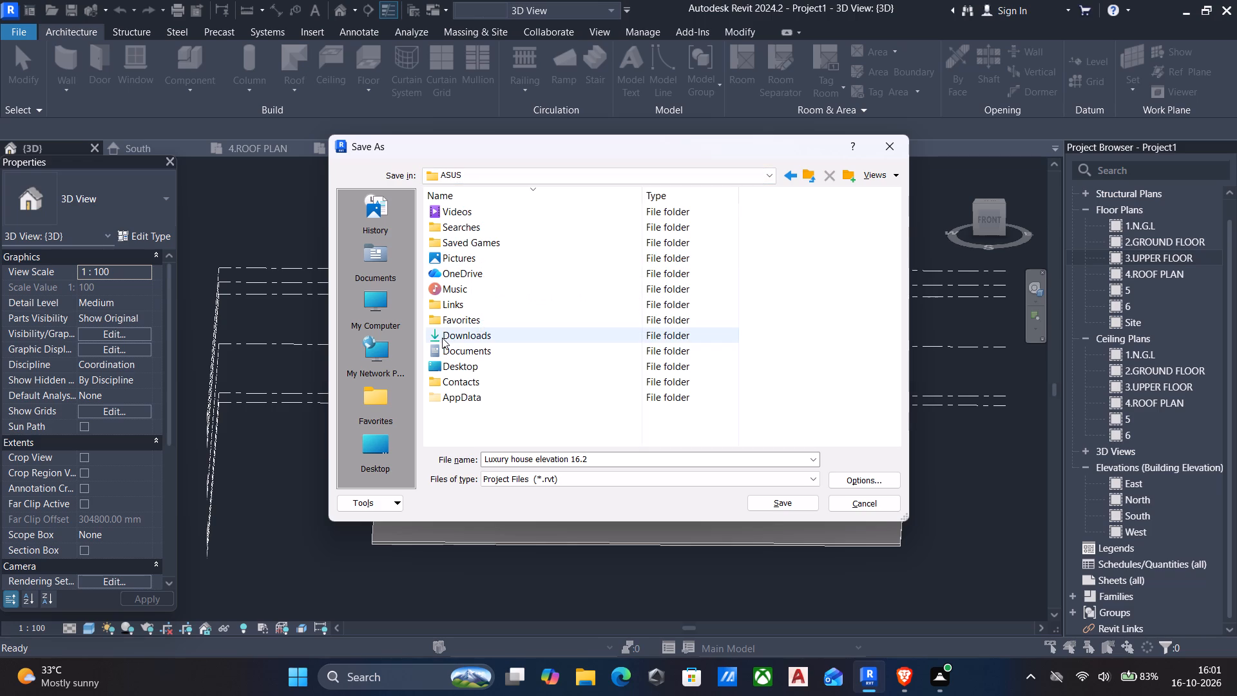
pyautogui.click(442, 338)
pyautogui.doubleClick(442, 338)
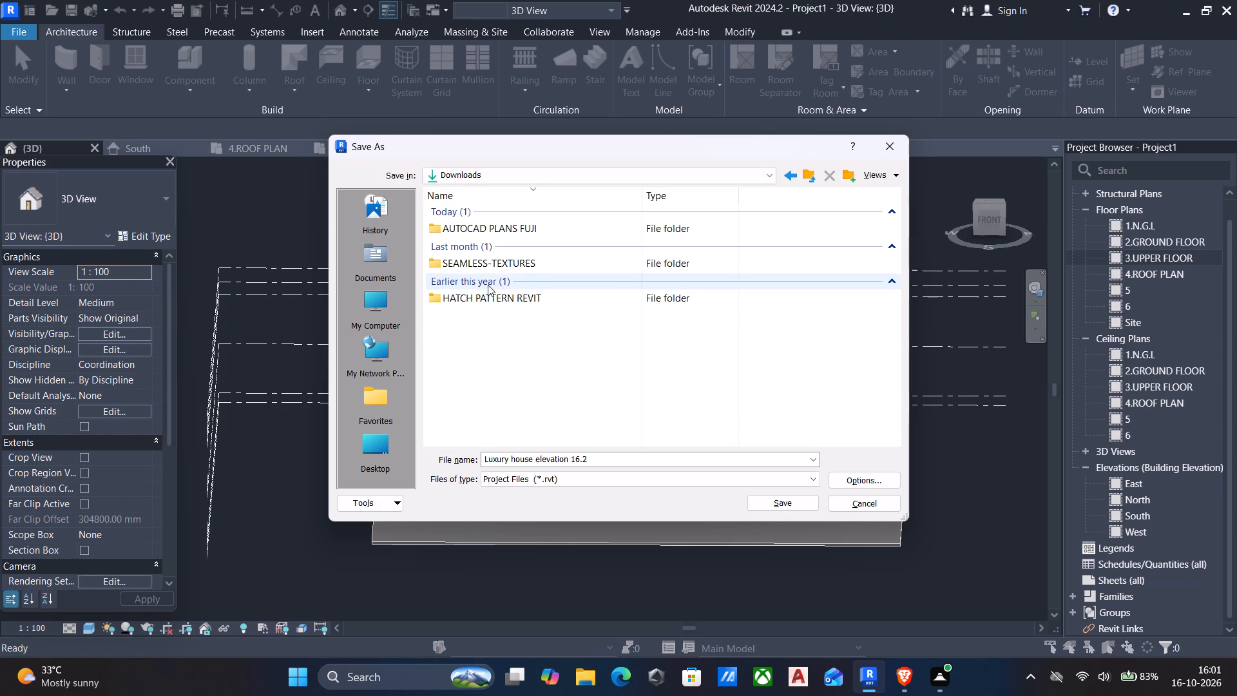
# Choose the REVIT -PLANS folder on the OS (C:) drive and save the project file there.
pyautogui.click(775, 175)
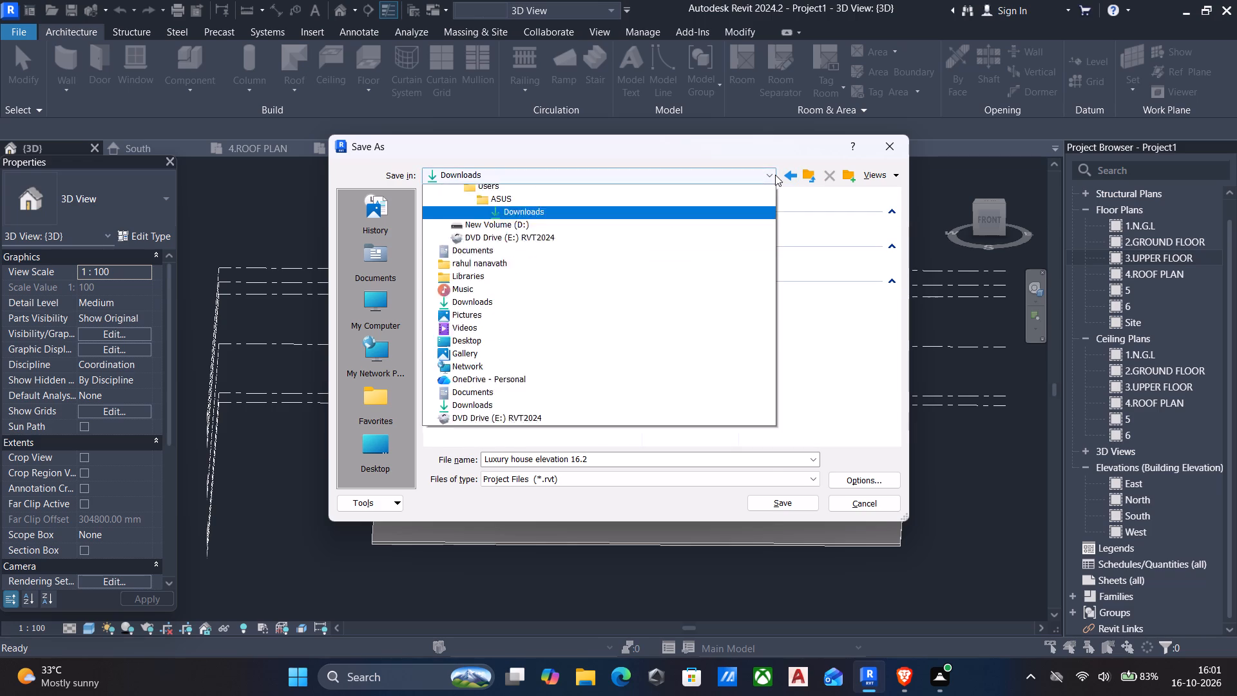
pyautogui.click(470, 218)
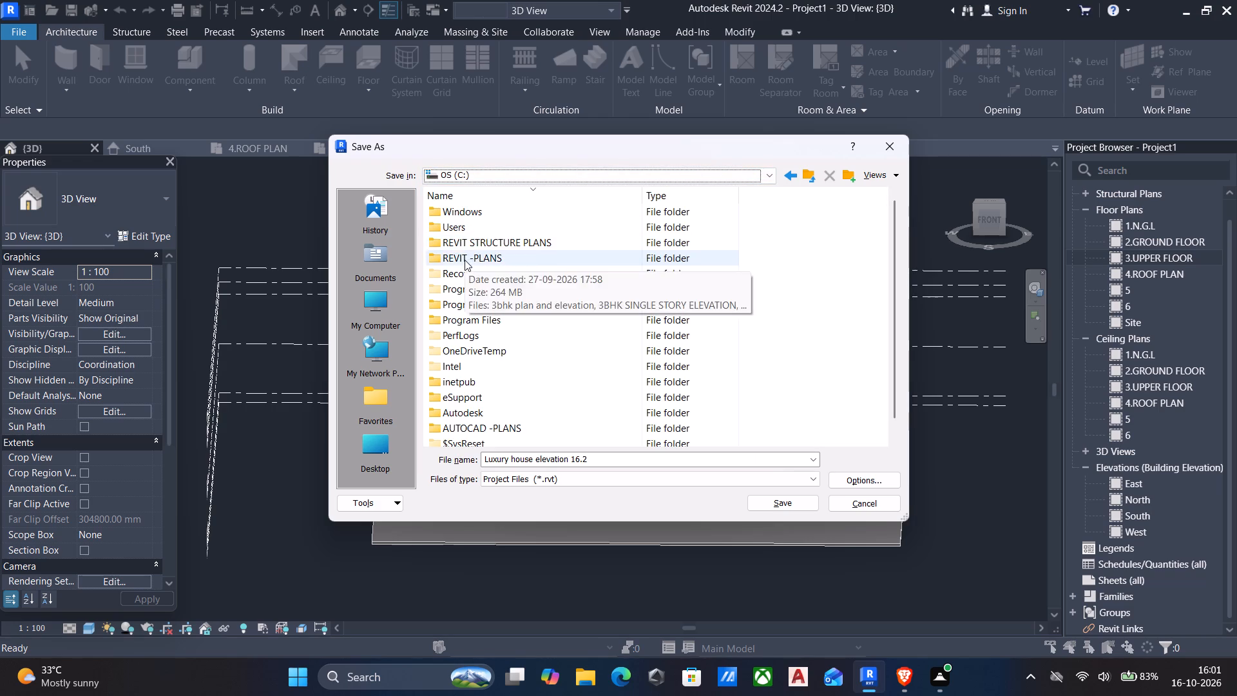
pyautogui.doubleClick(465, 260)
pyautogui.click(764, 496)
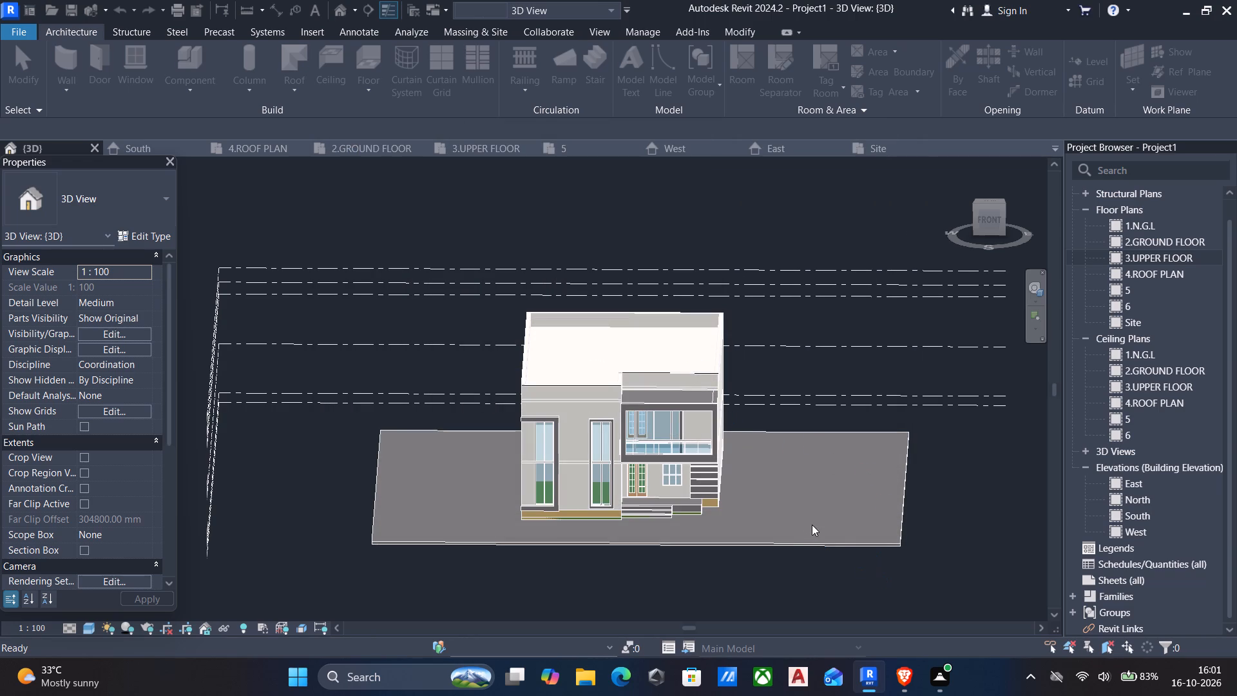
pyautogui.scroll(2, 840, 534)
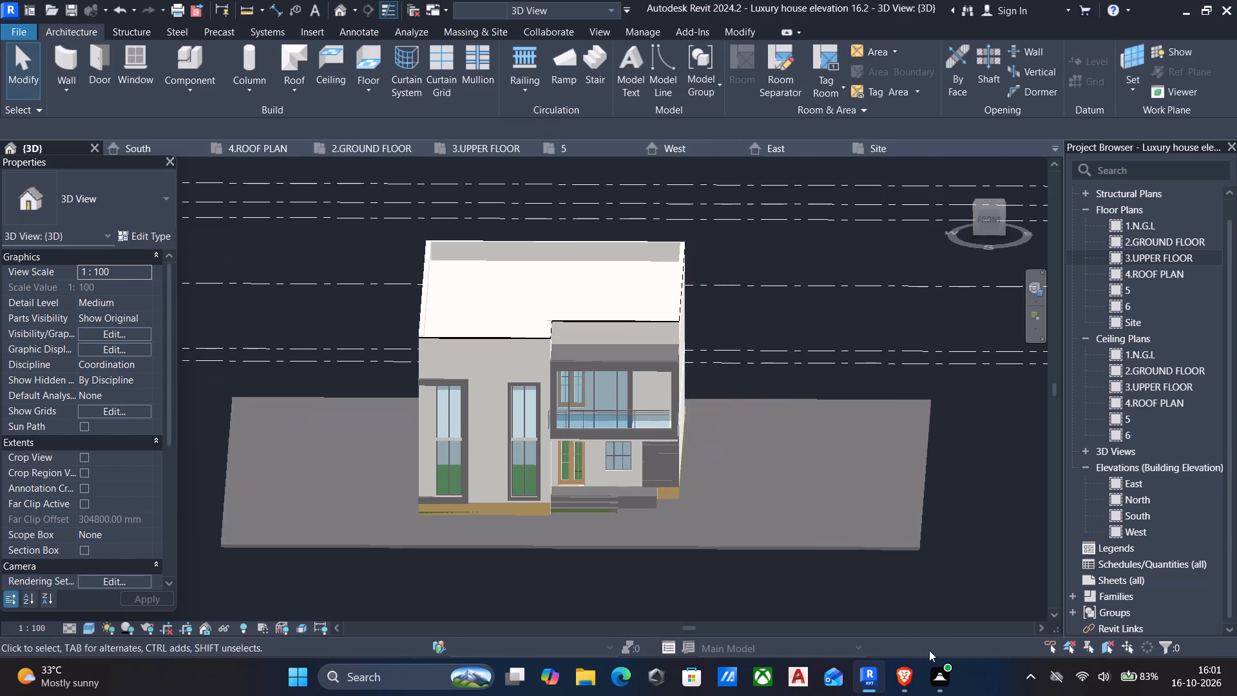
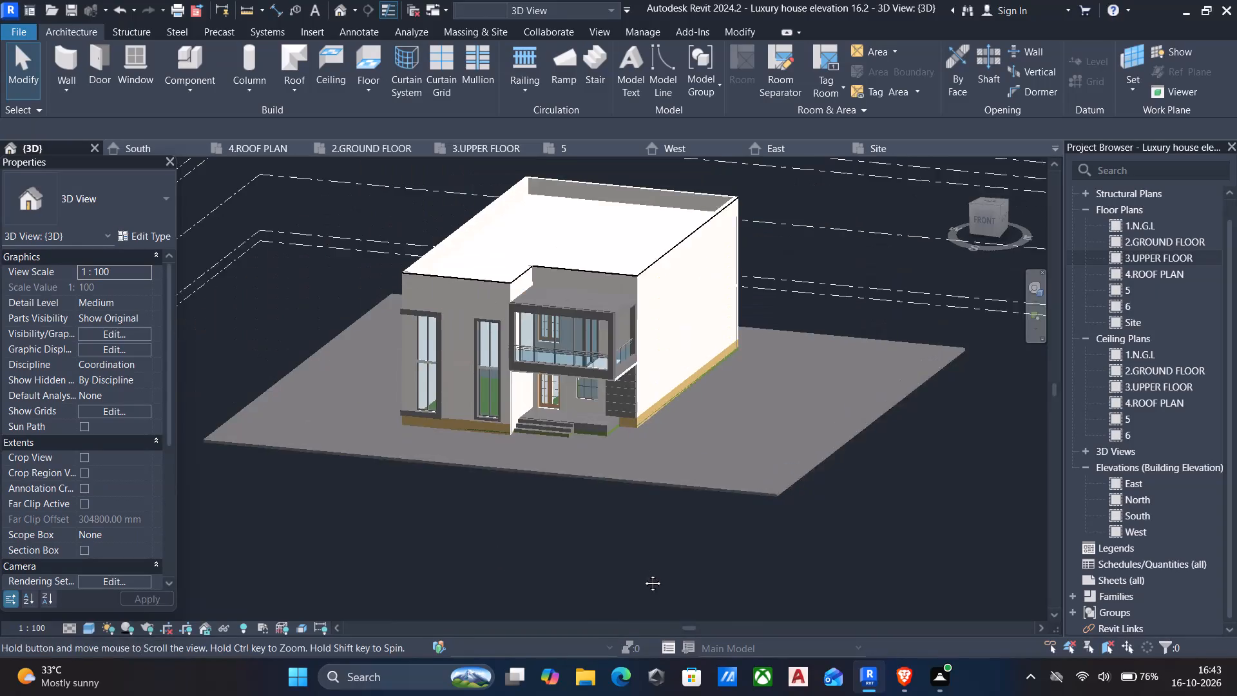
# Open the 1.N.G.L floor plan at the small rooms along the east exterior wall beside the entrance.
pyautogui.scroll(4, 602, 448)
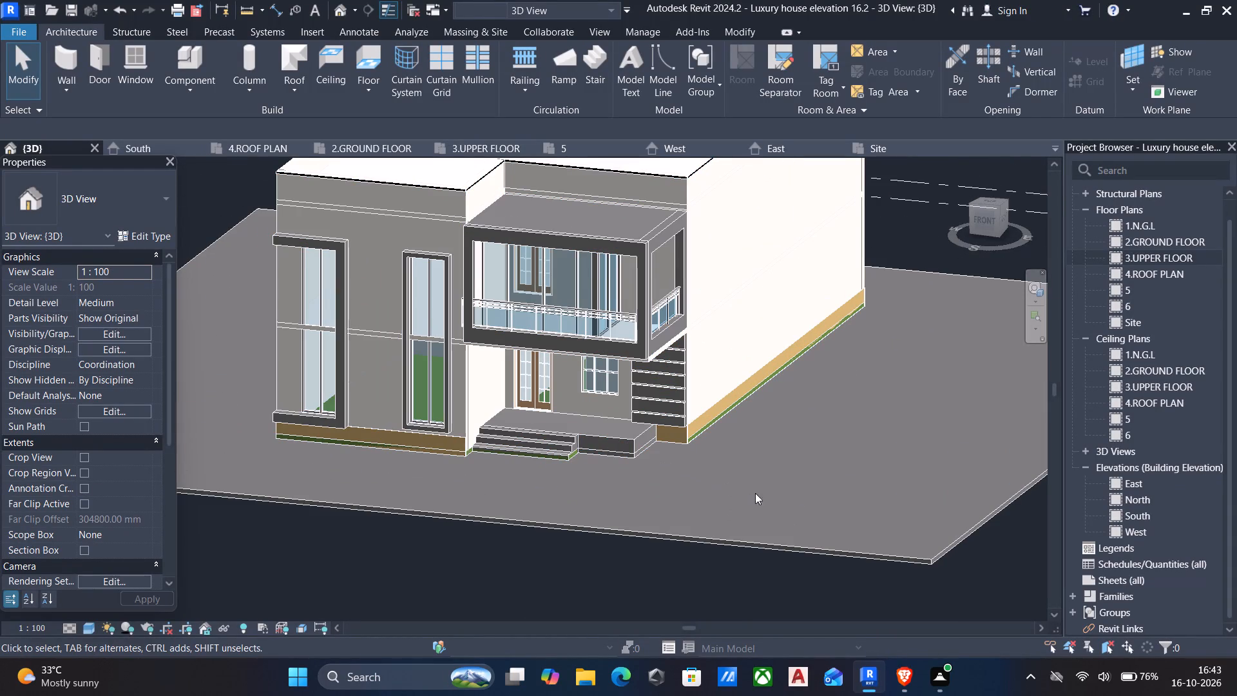
pyautogui.doubleClick(1145, 232)
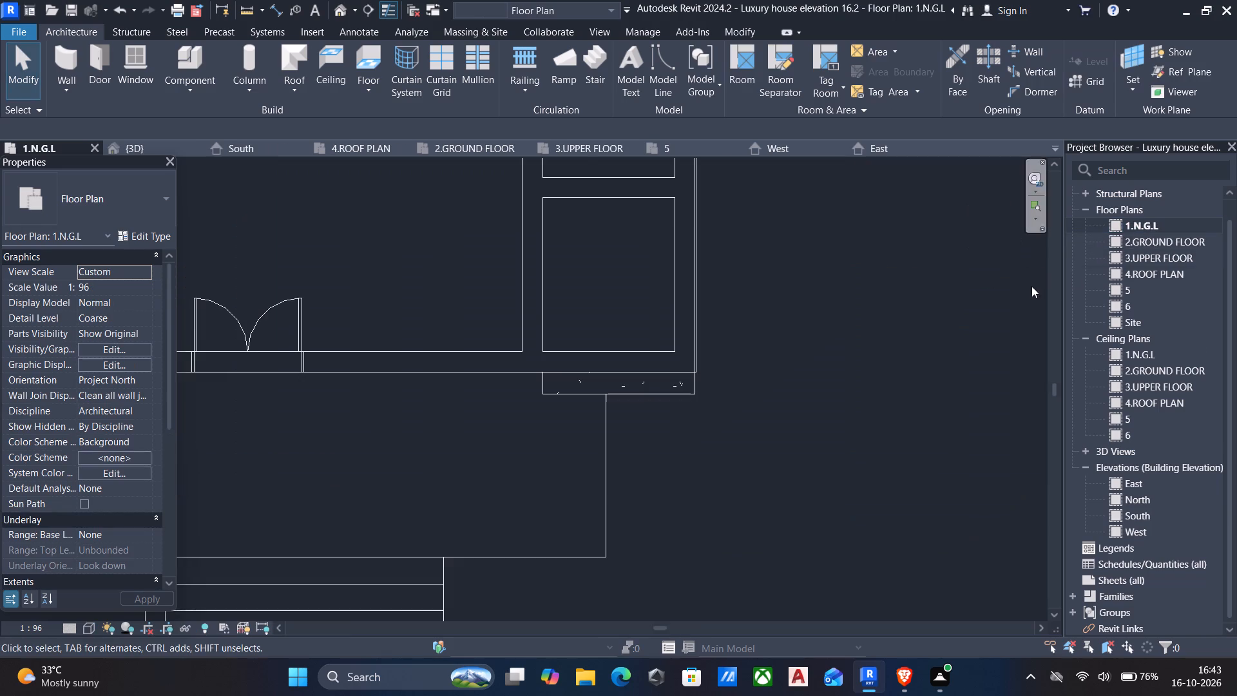
pyautogui.scroll(-5, 1020, 295)
pyautogui.moveTo(735, 320); pyautogui.dragTo(705, 648, button='middle')
pyautogui.scroll(-5, 705, 651)
pyautogui.moveTo(731, 508); pyautogui.dragTo(710, 390, button='middle')
pyautogui.scroll(-1, 710, 390)
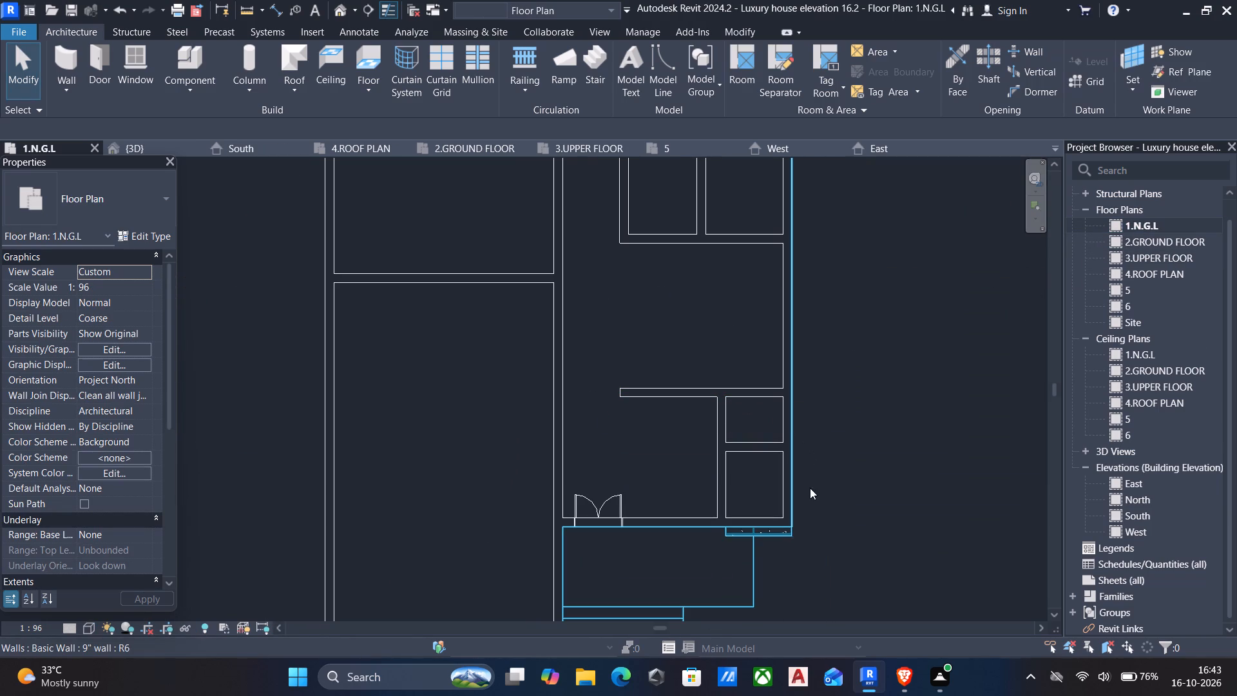
# Start placing a window and load the Window-Louvers family from the Windows folder of the US library.
pyautogui.write('wn')
pyautogui.click(696, 61)
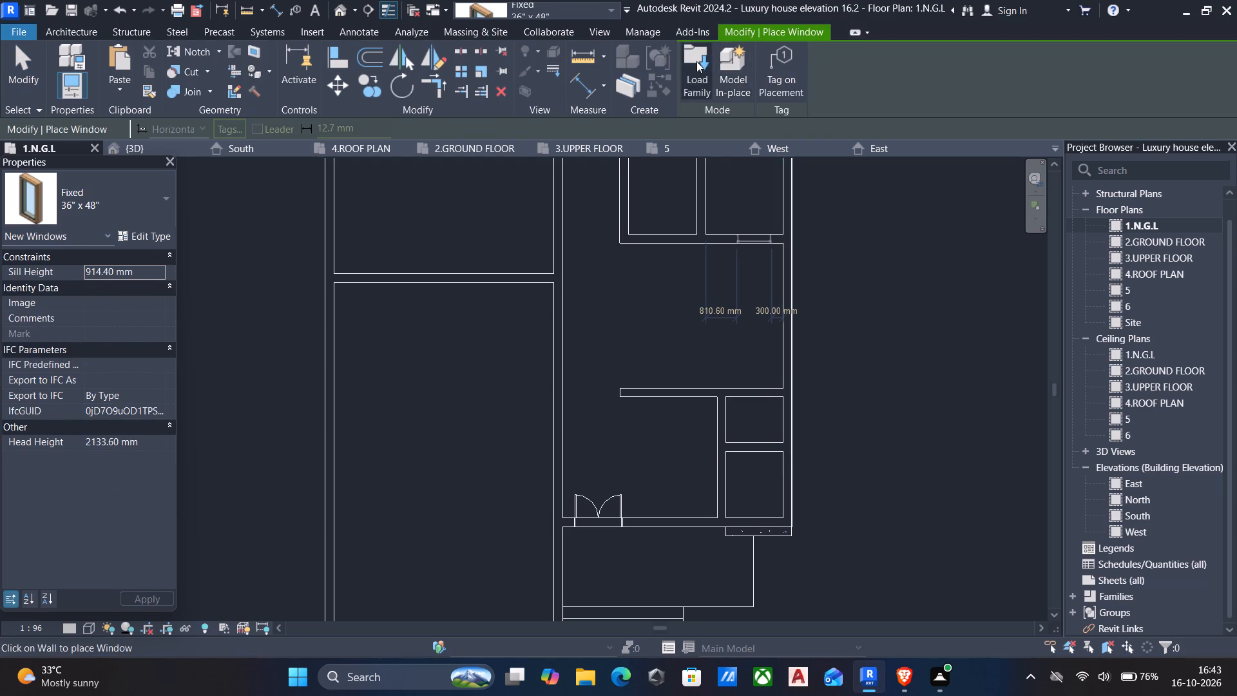
pyautogui.scroll(-7, 674, 327)
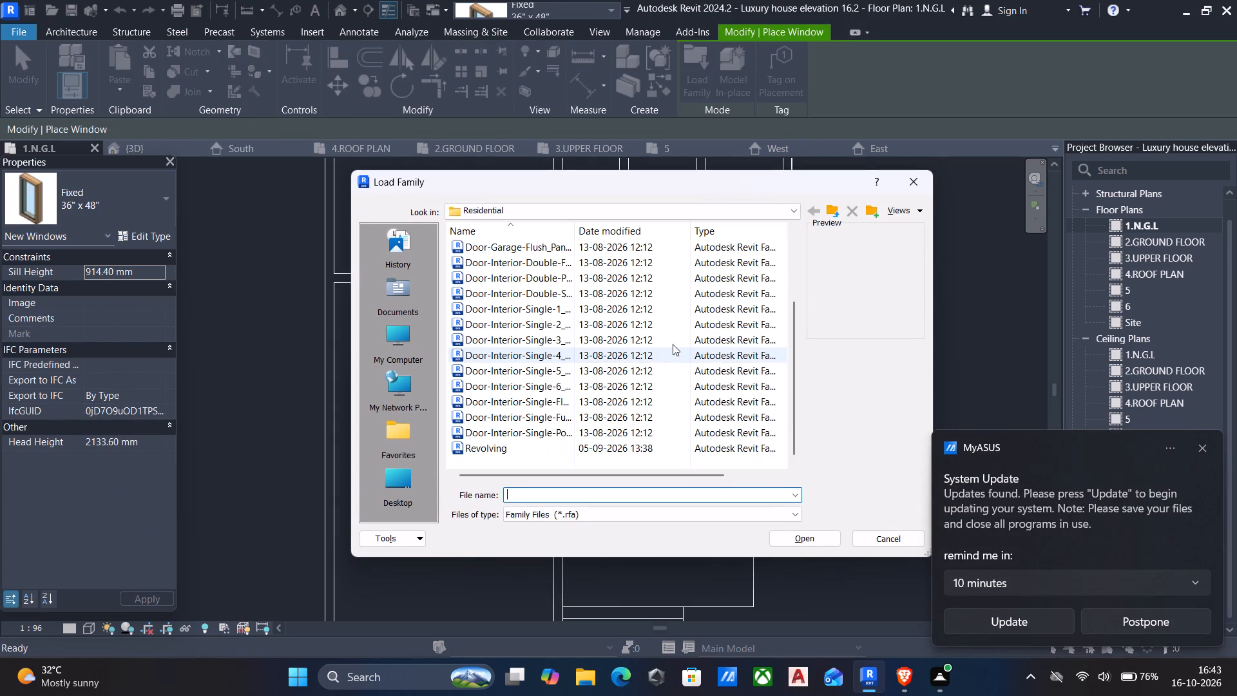
pyautogui.click(832, 209)
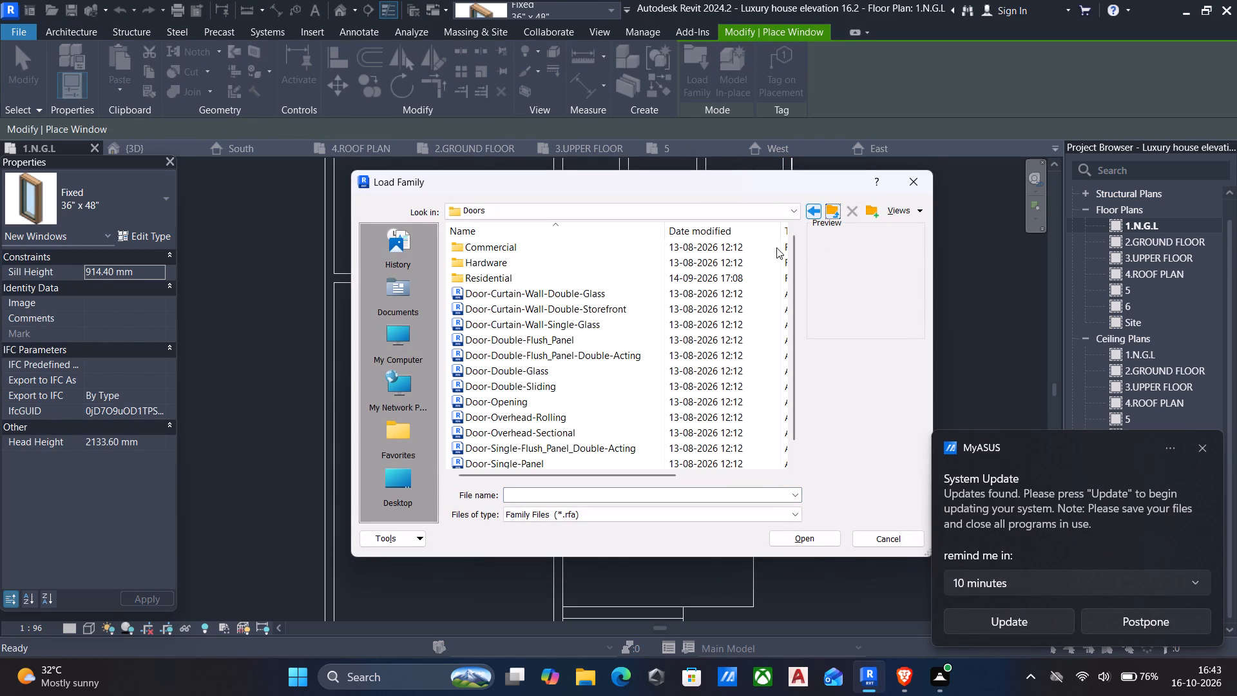
pyautogui.click(826, 206)
pyautogui.scroll(-15, 724, 313)
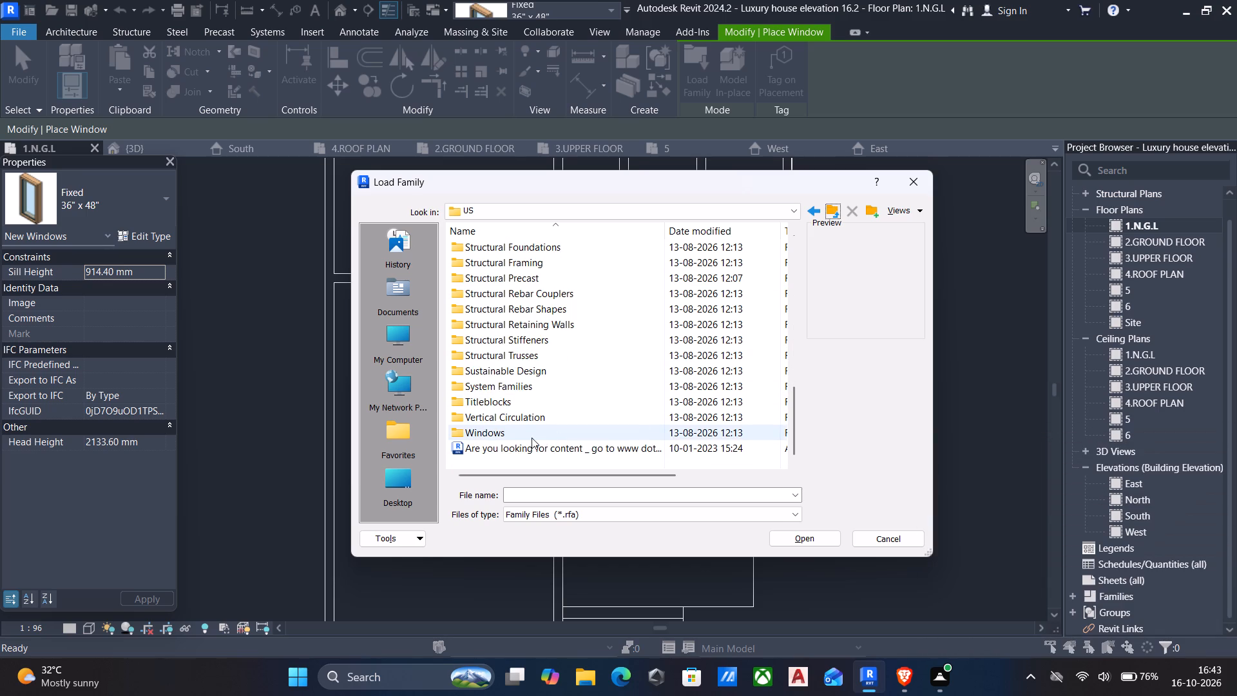
pyautogui.doubleClick(532, 438)
pyautogui.scroll(-20, 551, 452)
pyautogui.scroll(-3, 551, 452)
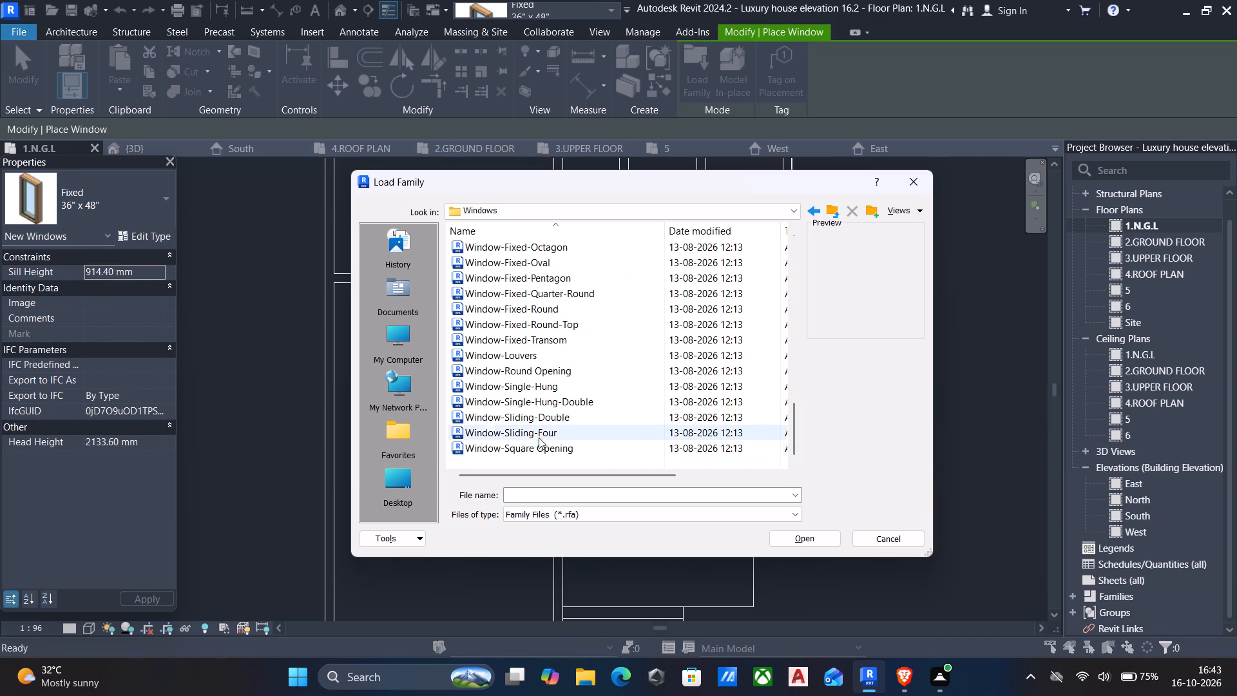
pyautogui.click(533, 433)
pyautogui.press('Up')
pyautogui.press('Up')
pyautogui.press('Up')
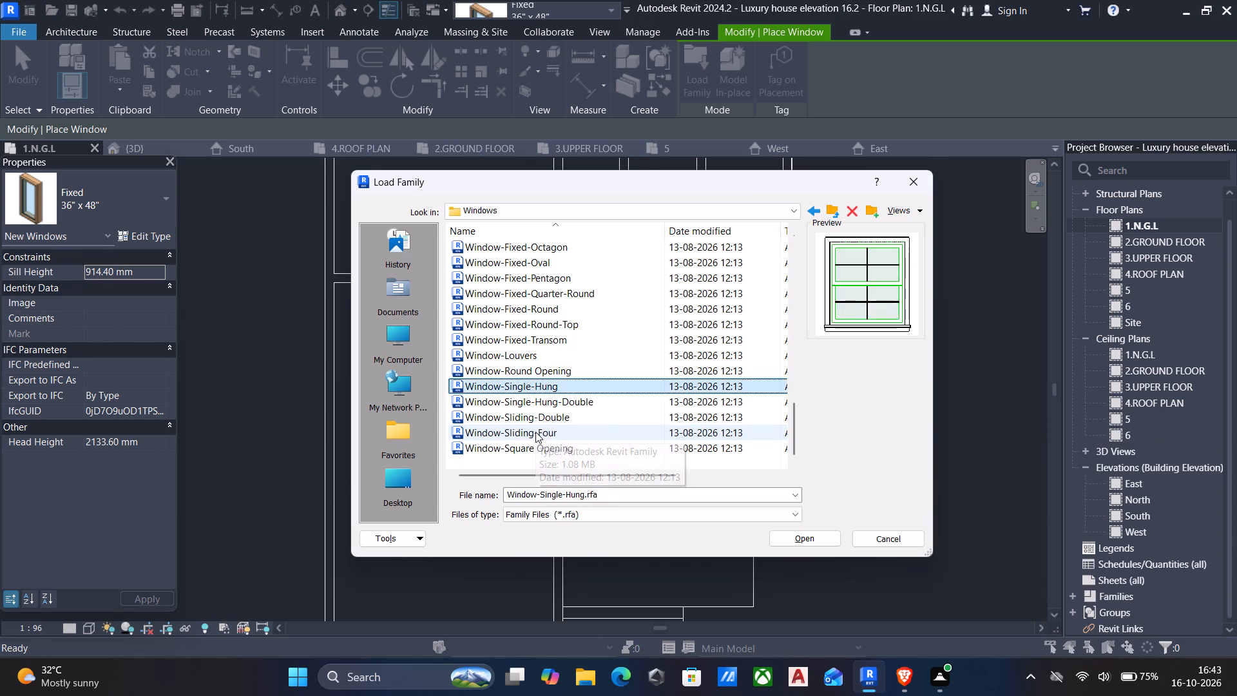
pyautogui.press('Up')
pyautogui.press('Up')
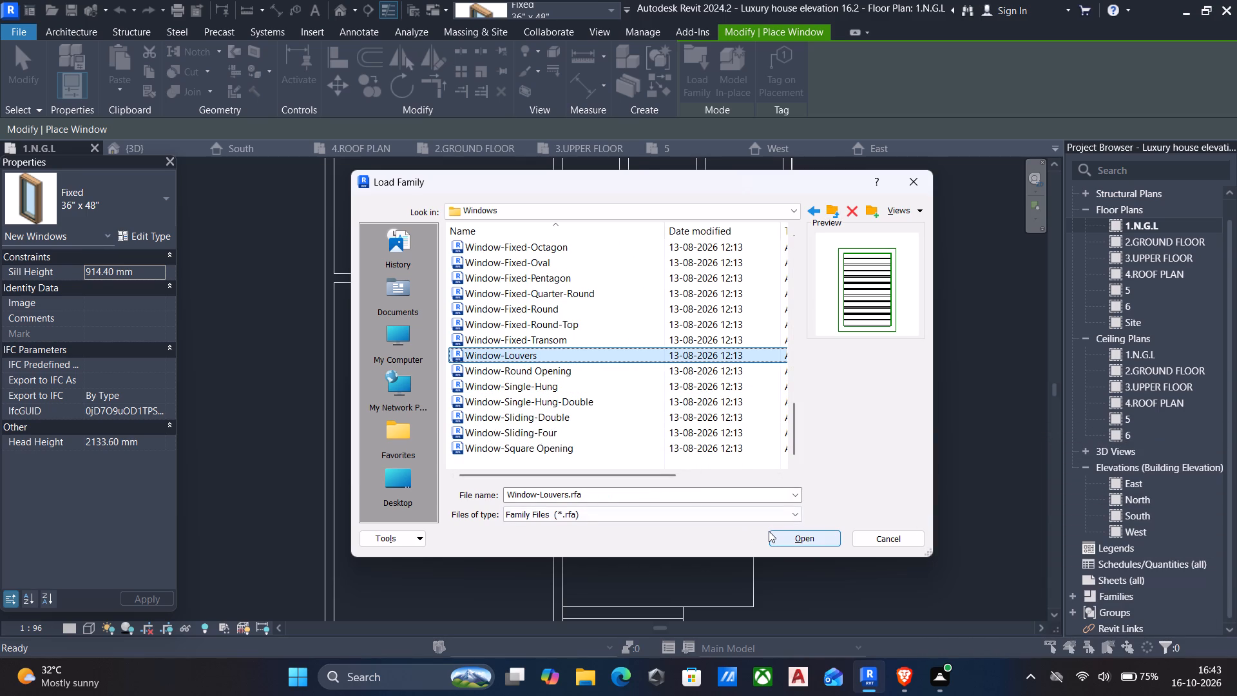
pyautogui.click(769, 531)
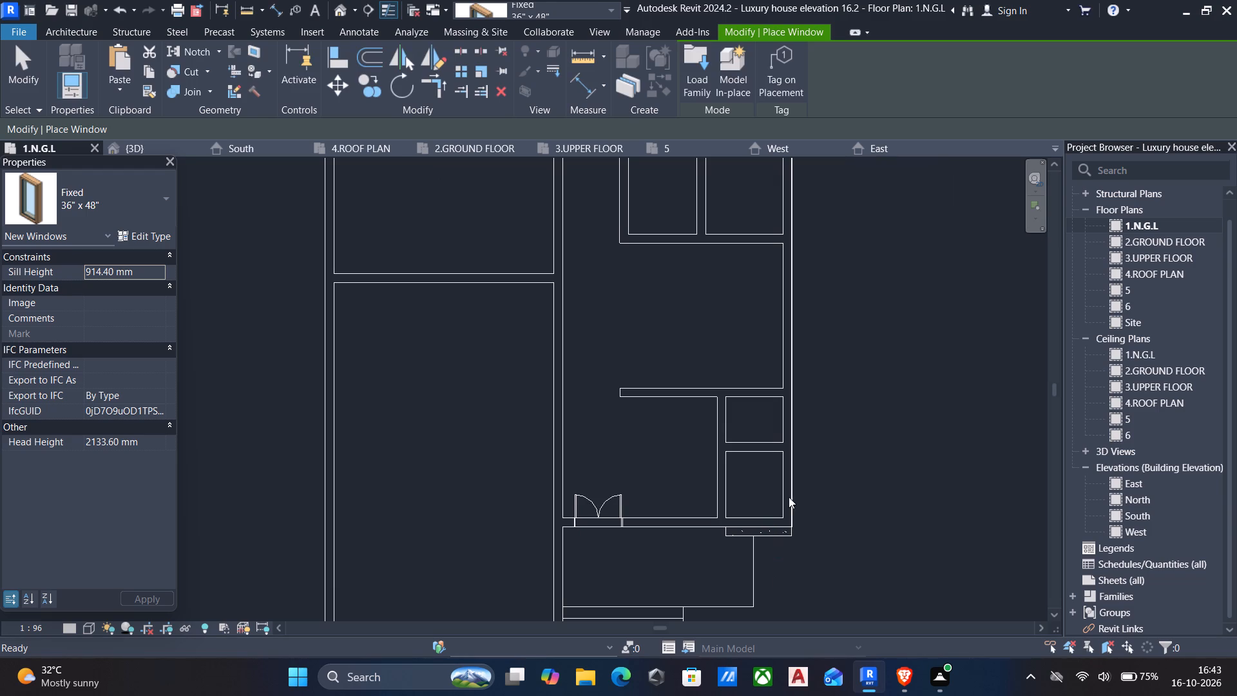
# Place a 24" x 24" Window-Louvers in the east exterior wall of each of the two small rooms near the entrance.
pyautogui.scroll(4, 800, 478)
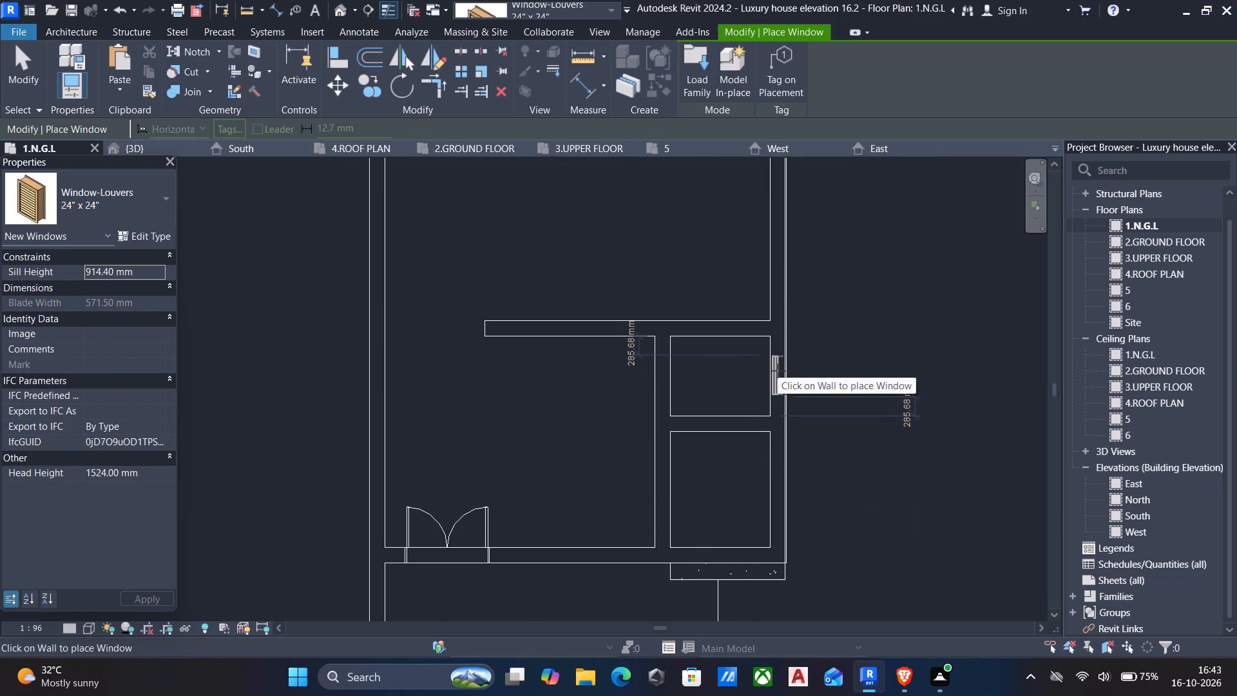
pyautogui.click(781, 371)
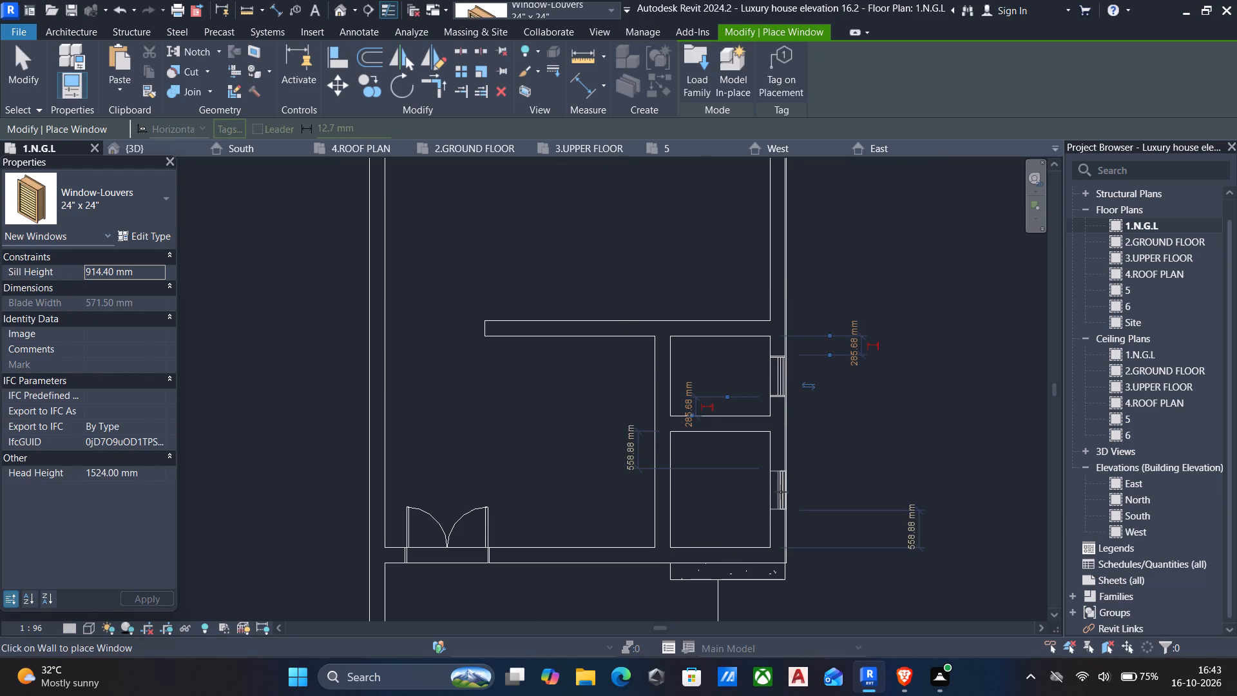
pyautogui.click(781, 494)
pyautogui.press('Escape')
pyautogui.press('Escape')
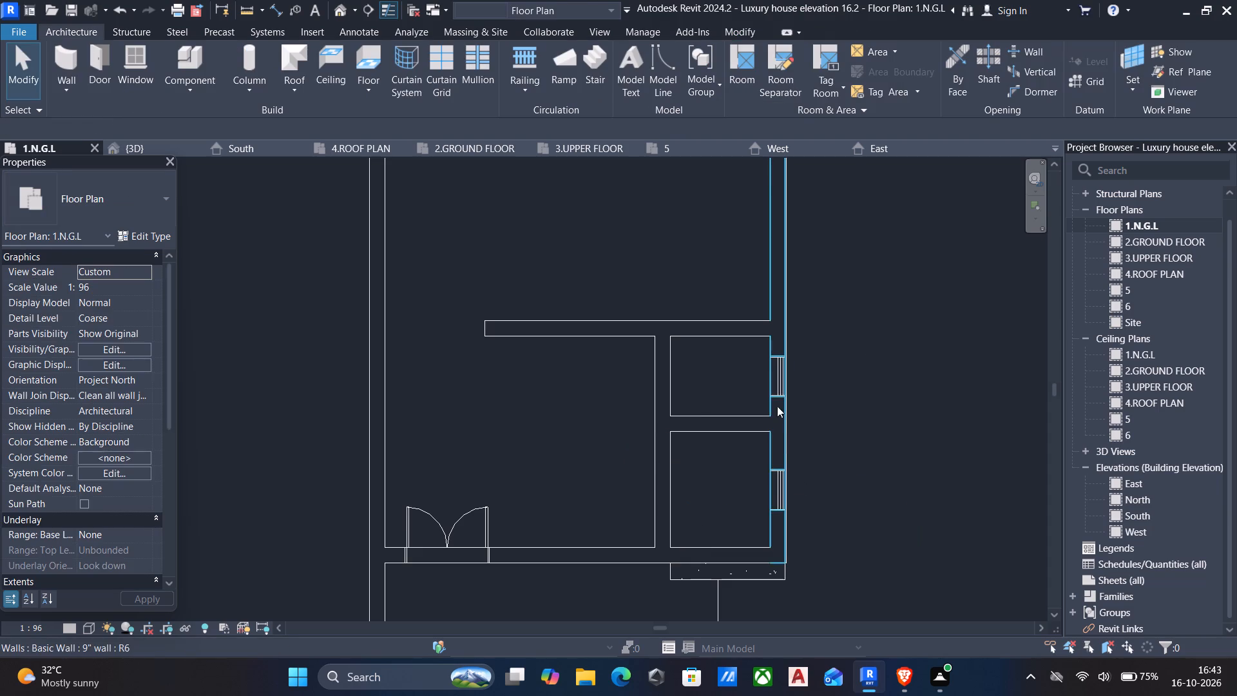
# Delete the louver window of the smaller, northern room from the east exterior wall.
pyautogui.click(774, 374)
pyautogui.press('Delete')
# Draw a 4' long Curtain Wall 1 segment inside the east exterior wall, along the large room north of the small rooms.
pyautogui.moveTo(848, 380); pyautogui.dragTo(848, 383, button='middle')
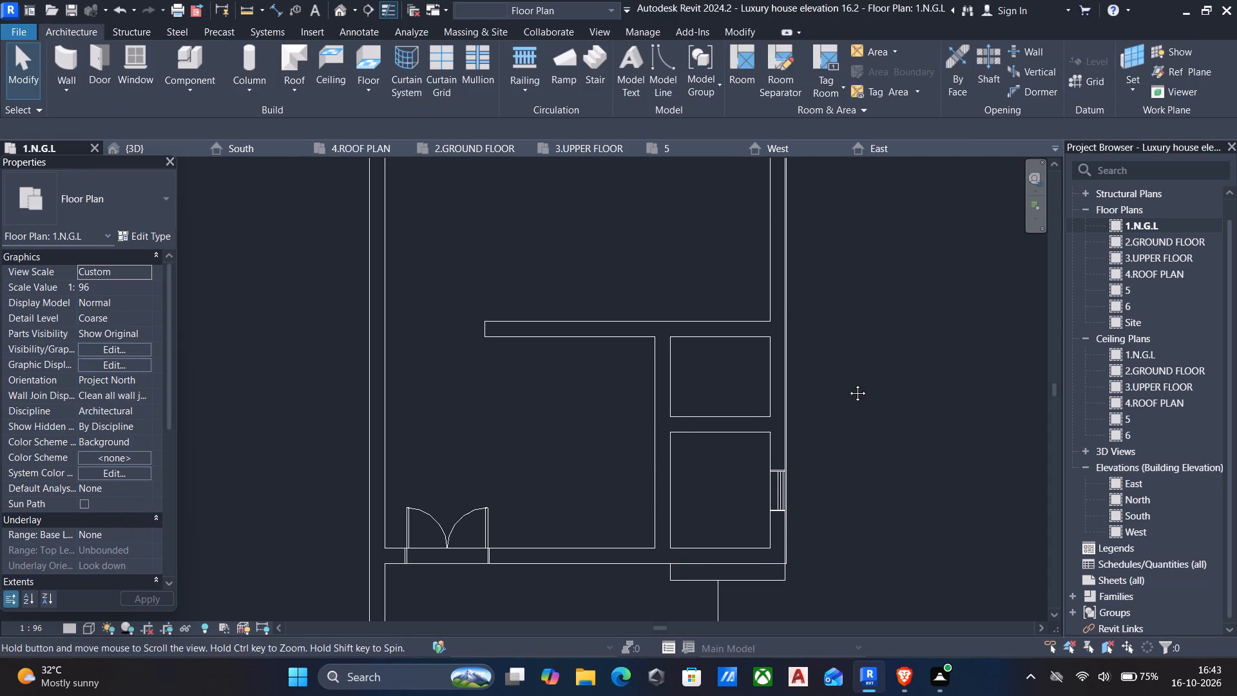
pyautogui.moveTo(848, 383); pyautogui.dragTo(763, 566, button='middle')
pyautogui.scroll(-3, 771, 517)
pyautogui.moveTo(768, 420); pyautogui.dragTo(762, 336, button='middle')
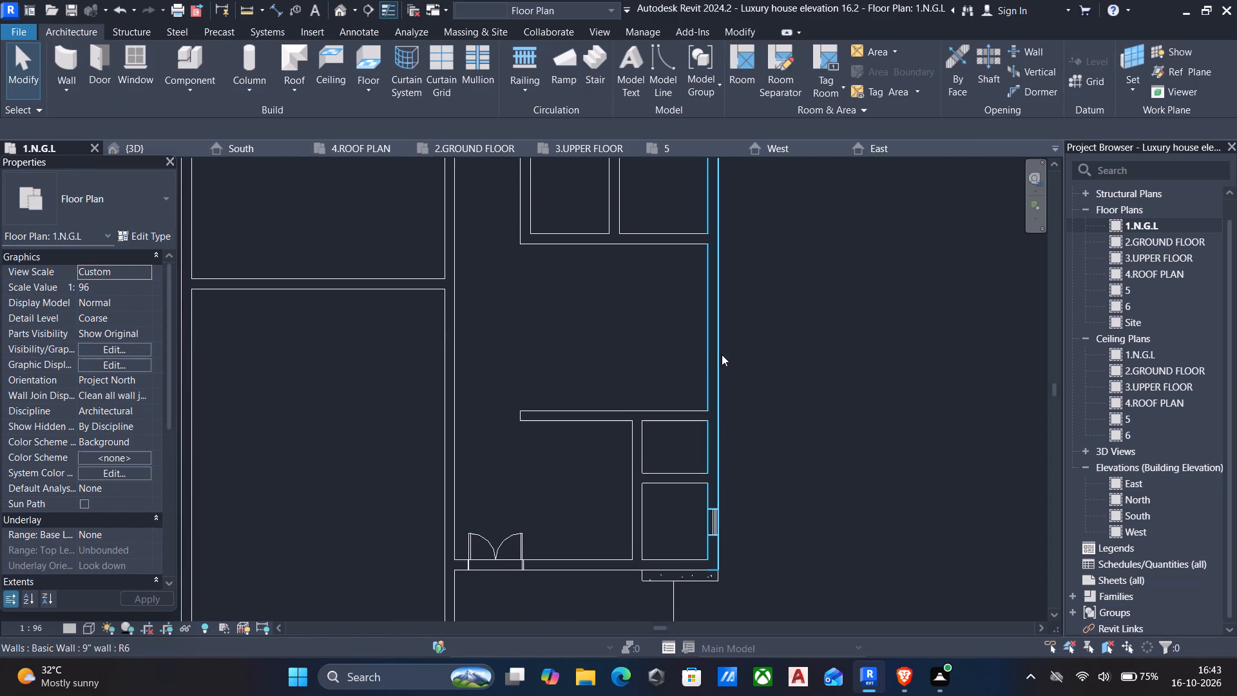
pyautogui.press('w')
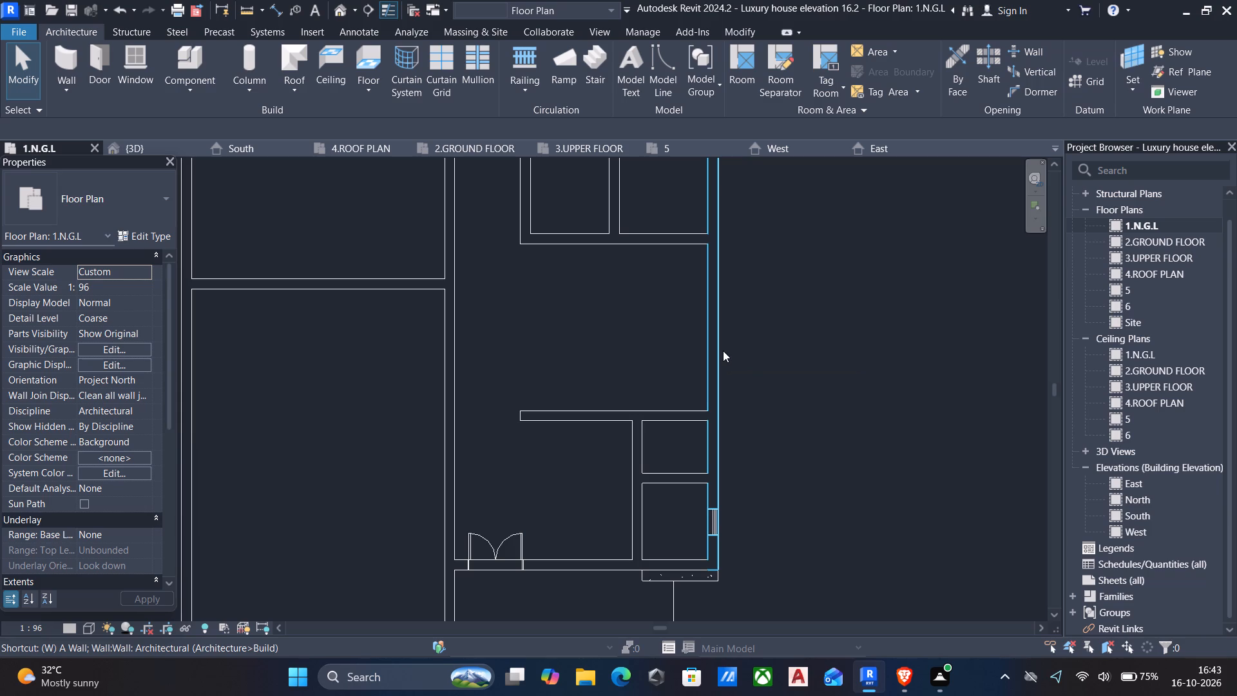
pyautogui.press('a')
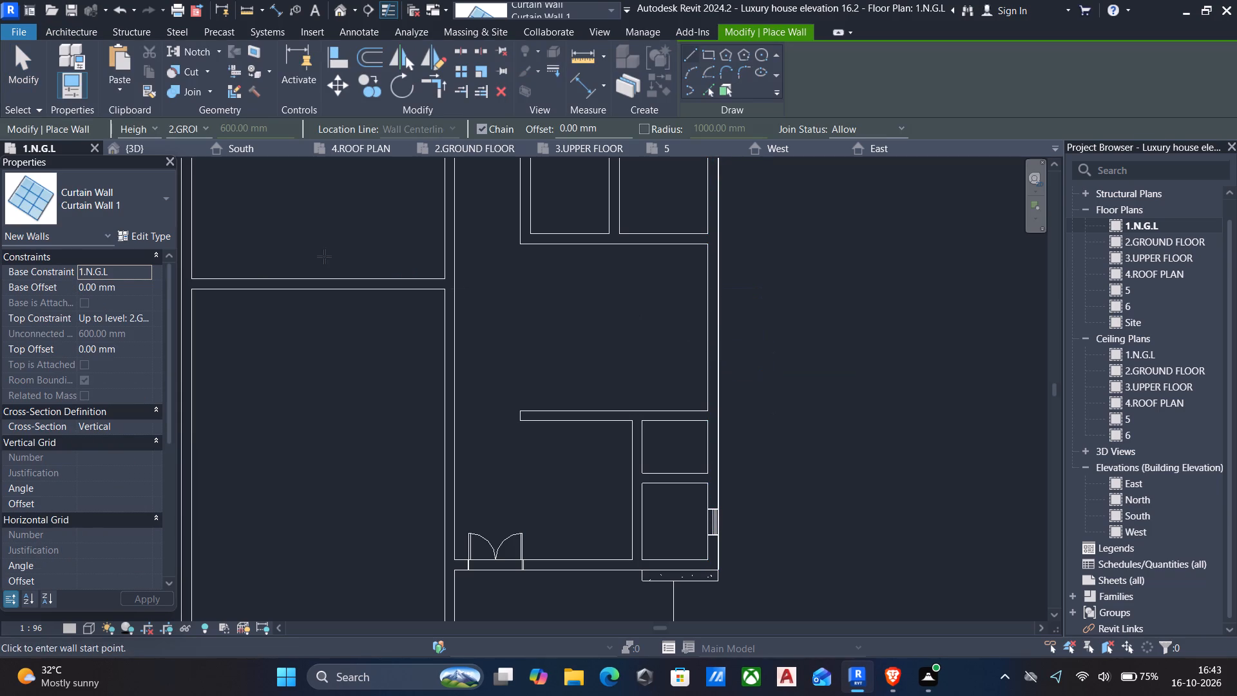
pyautogui.click(709, 273)
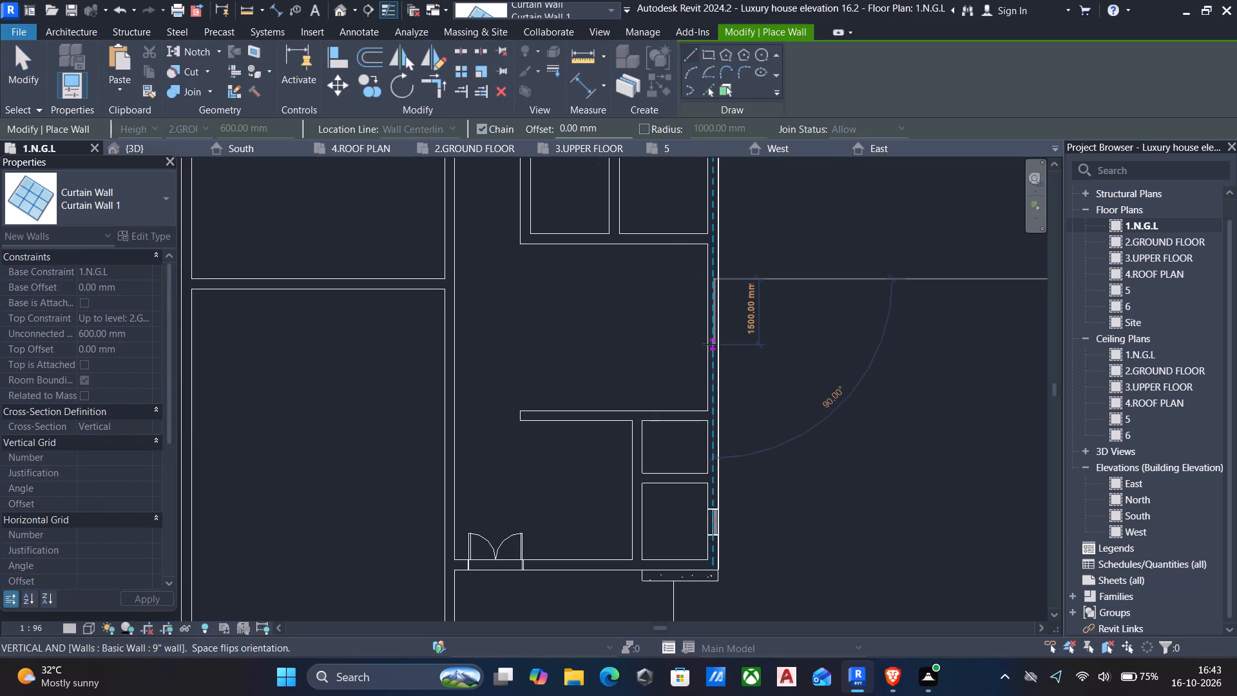
pyautogui.write("4'")
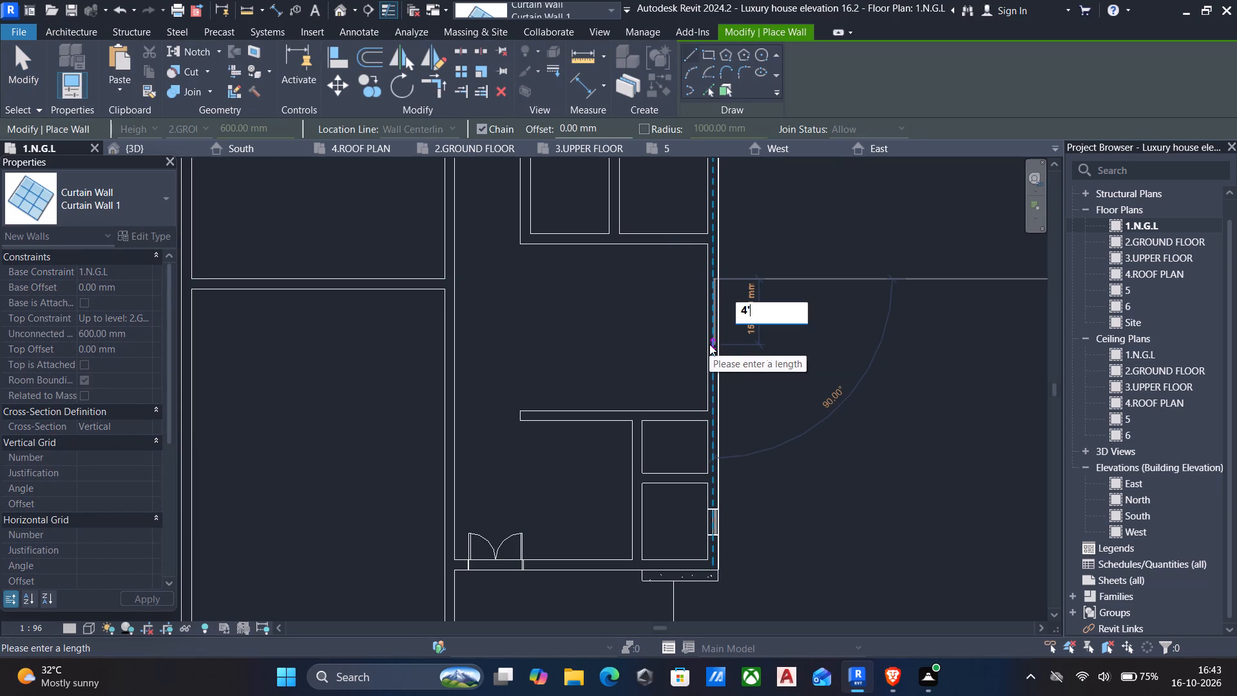
pyautogui.press('Return')
pyautogui.press('Escape')
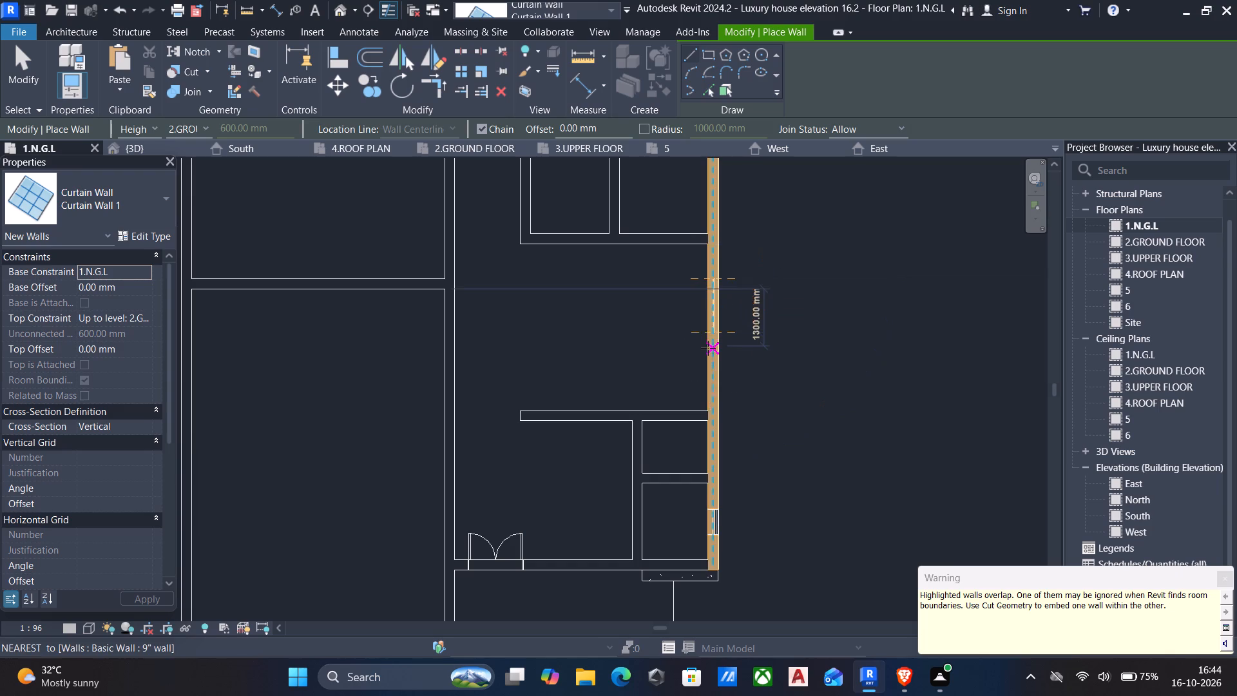
pyautogui.press('Escape')
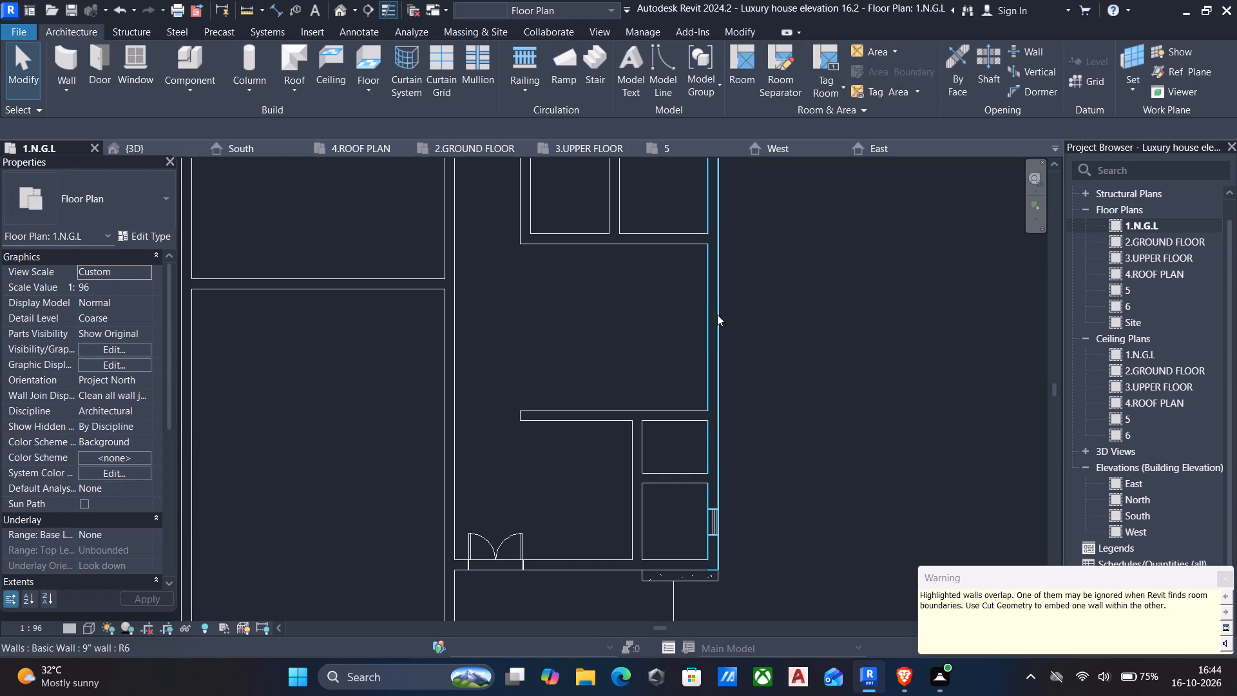
# In the 3D view, set the sill height of the louver window on the east side wall to 5'.
pyautogui.click(335, 11)
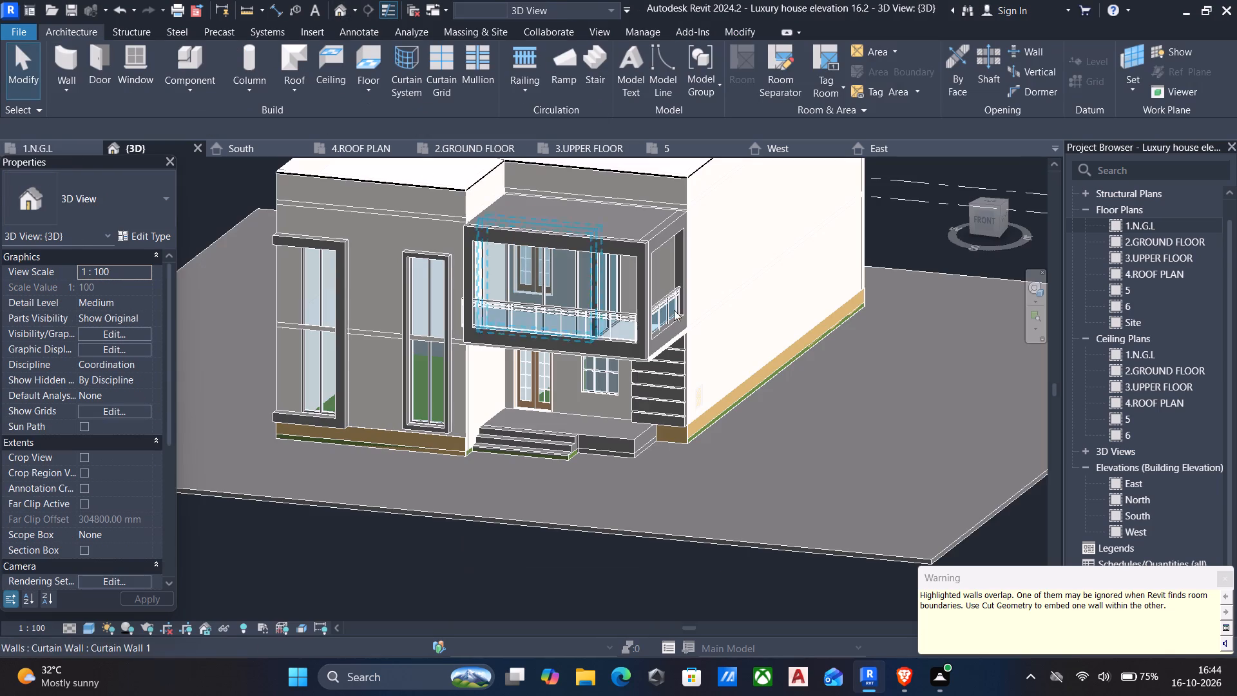
pyautogui.keyDown('shift'); pyautogui.moveTo(753, 342); pyautogui.dragTo(705, 345, button='middle'); pyautogui.keyUp('shift')
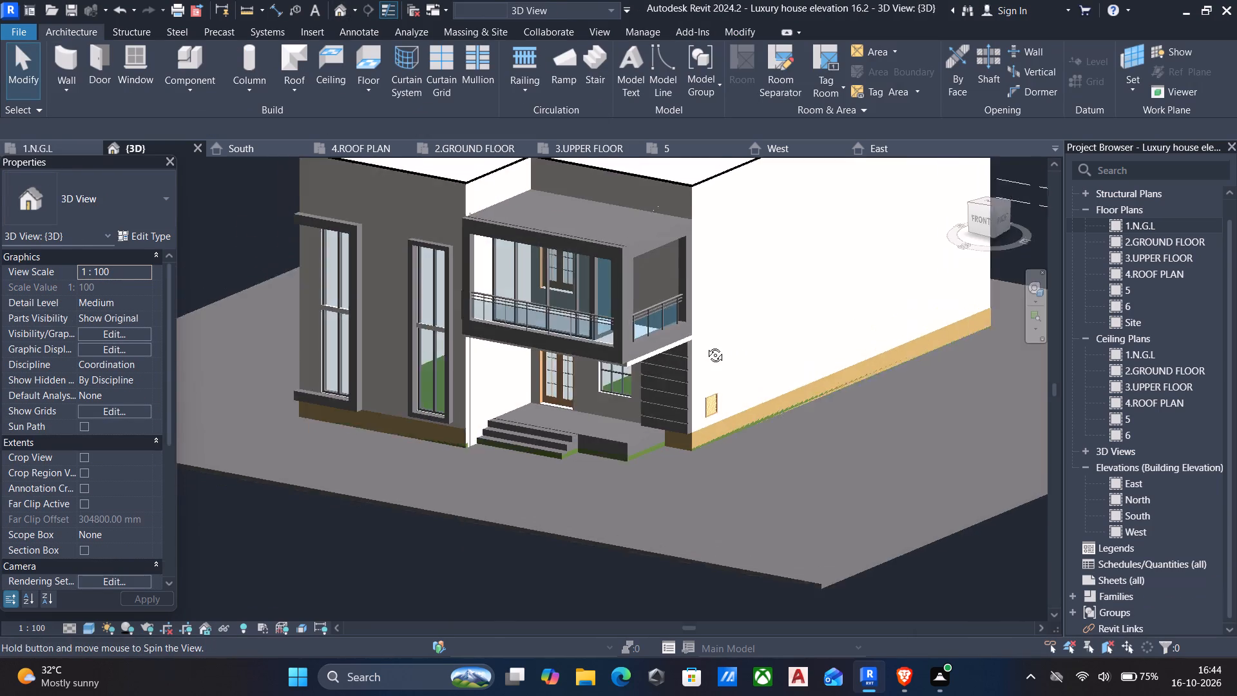
pyautogui.keyDown('shift'); pyautogui.moveTo(705, 345); pyautogui.dragTo(690, 350, button='middle'); pyautogui.keyUp('shift')
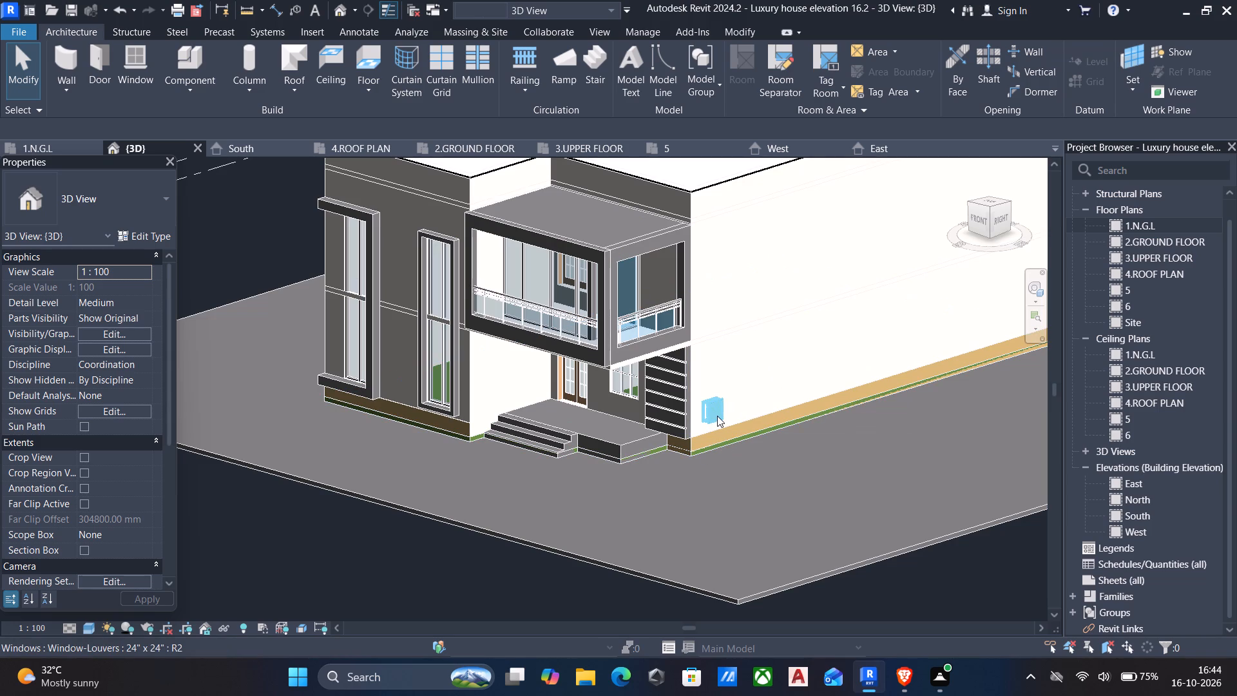
pyautogui.click(717, 416)
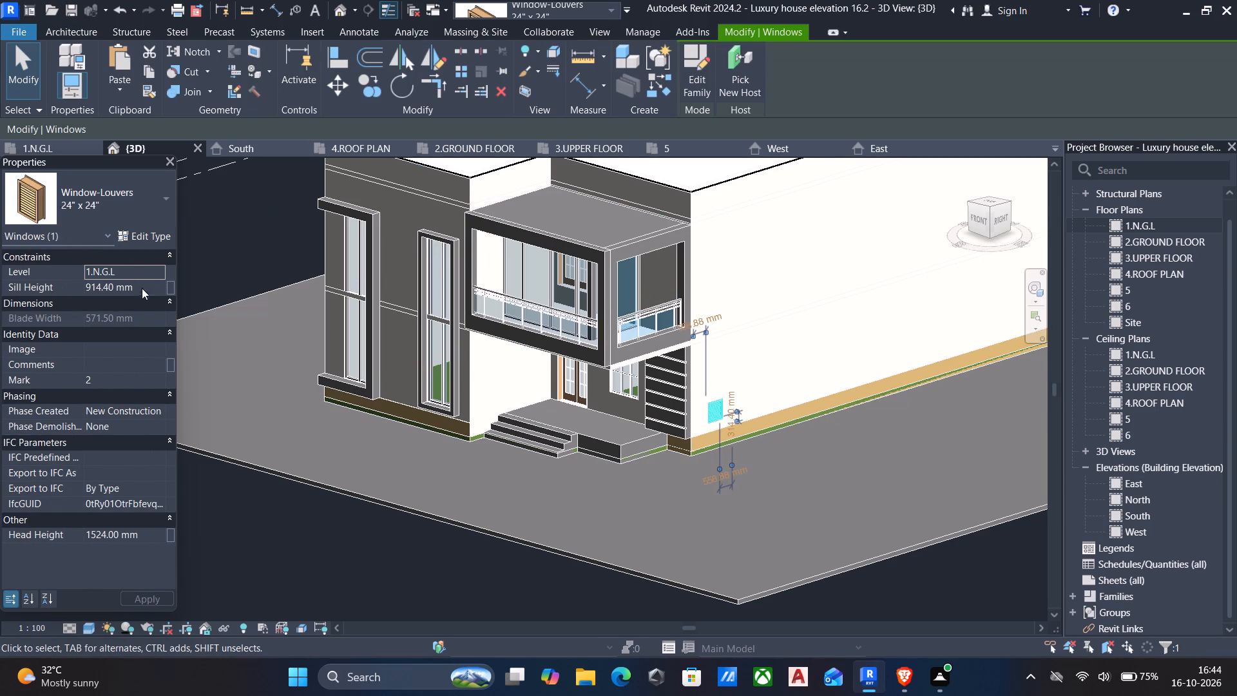
pyautogui.click(145, 287)
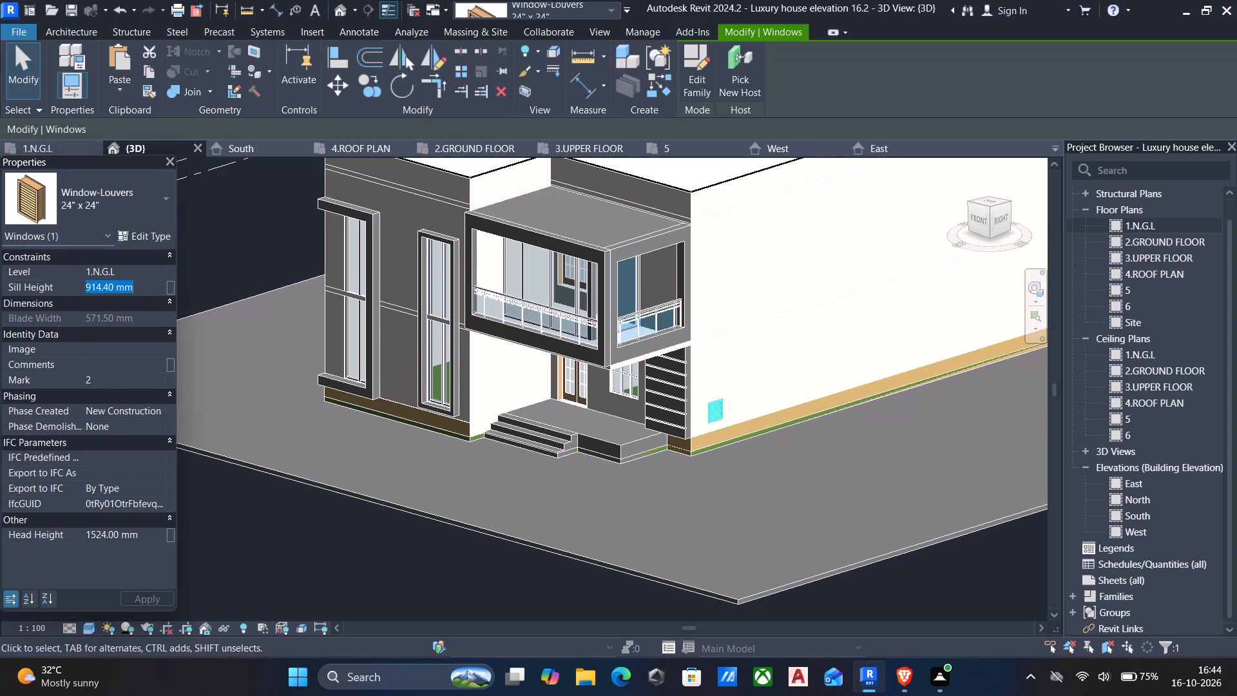
pyautogui.press('5')
pyautogui.press("'")
pyautogui.press('Return')
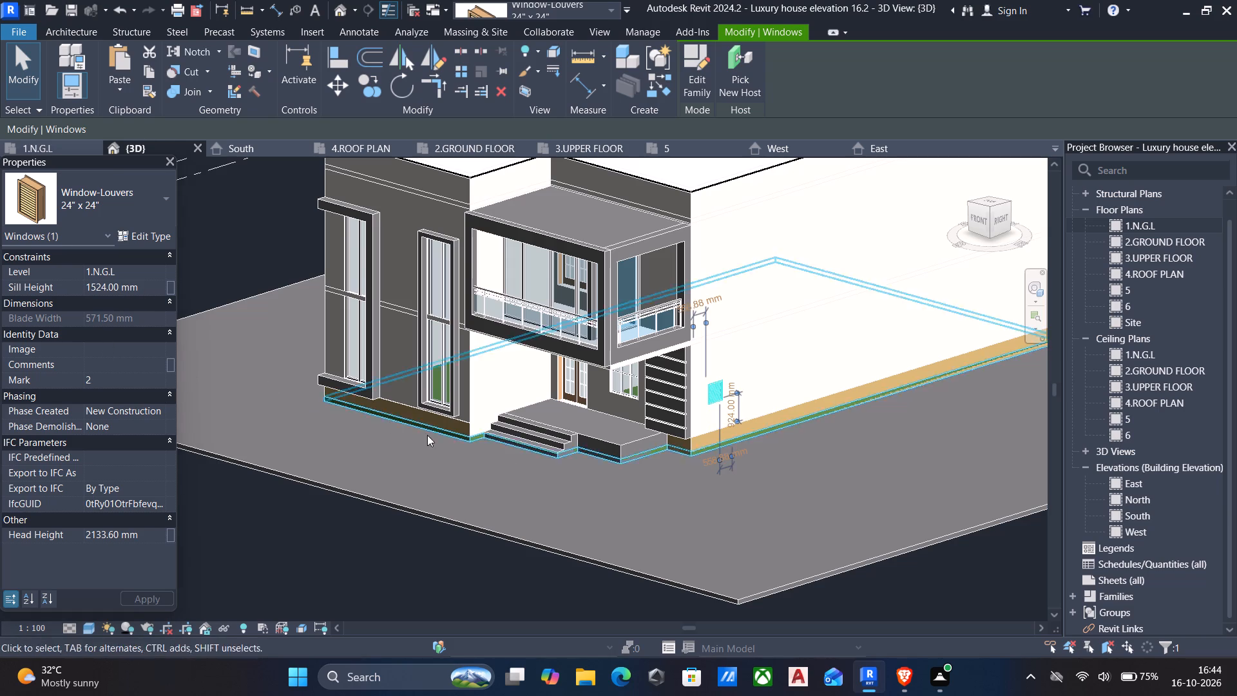
pyautogui.press('Escape')
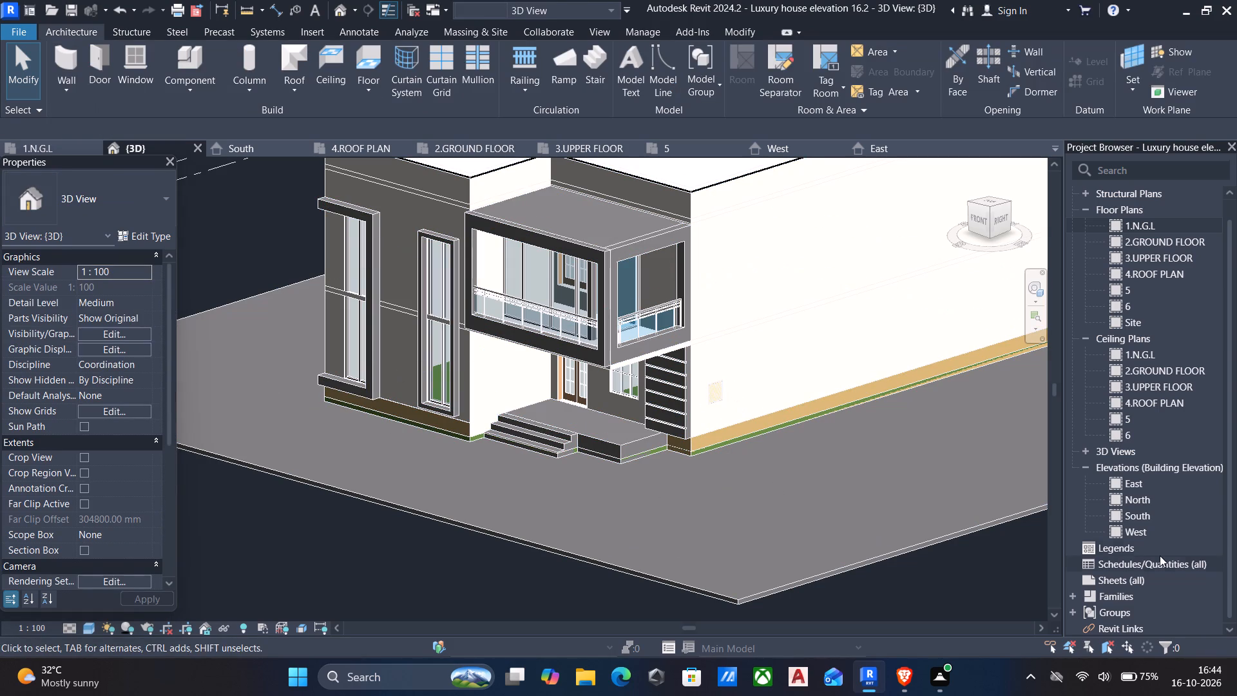
# Open the East elevation and enter a sill height of 5' for the louver window there.
pyautogui.doubleClick(1144, 534)
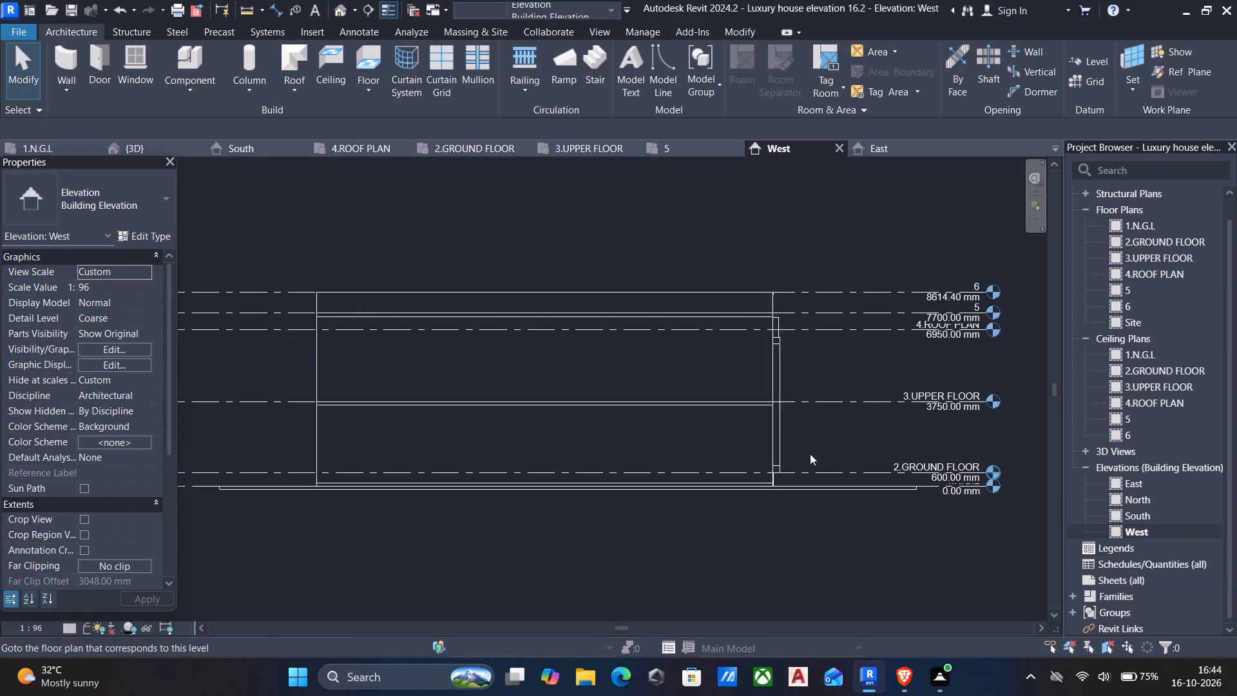
pyautogui.doubleClick(1194, 479)
pyautogui.scroll(-2, 667, 396)
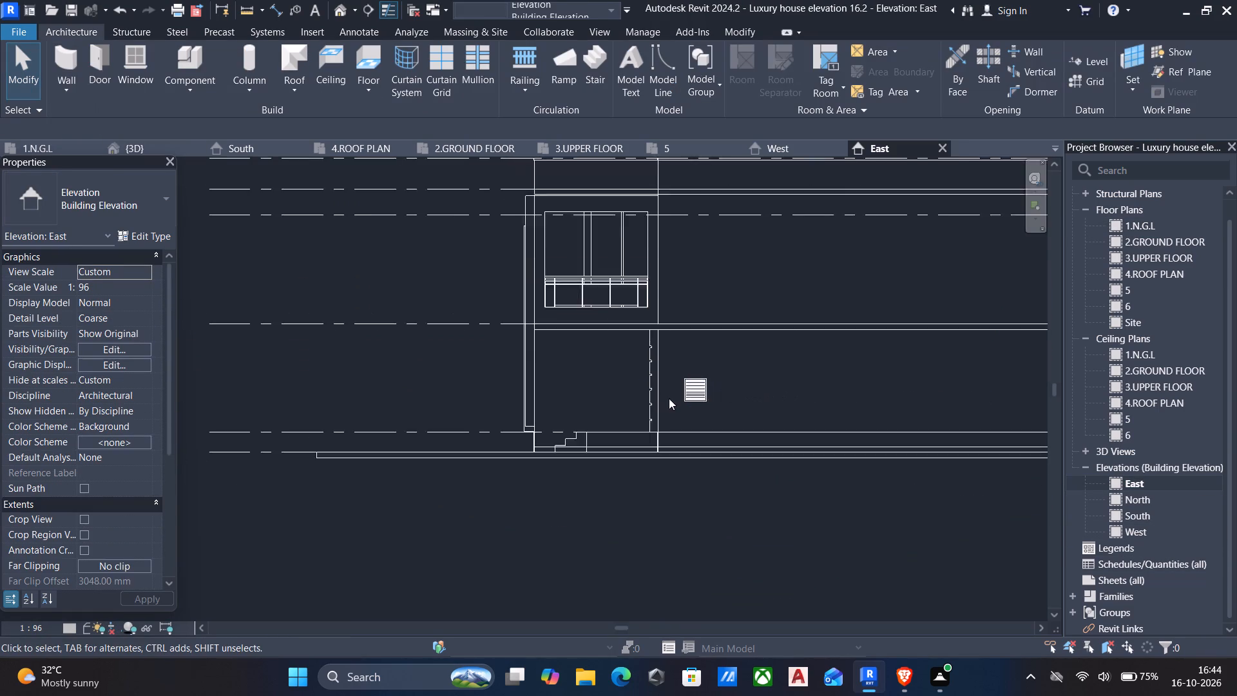
pyautogui.scroll(-1, 669, 398)
pyautogui.click(676, 394)
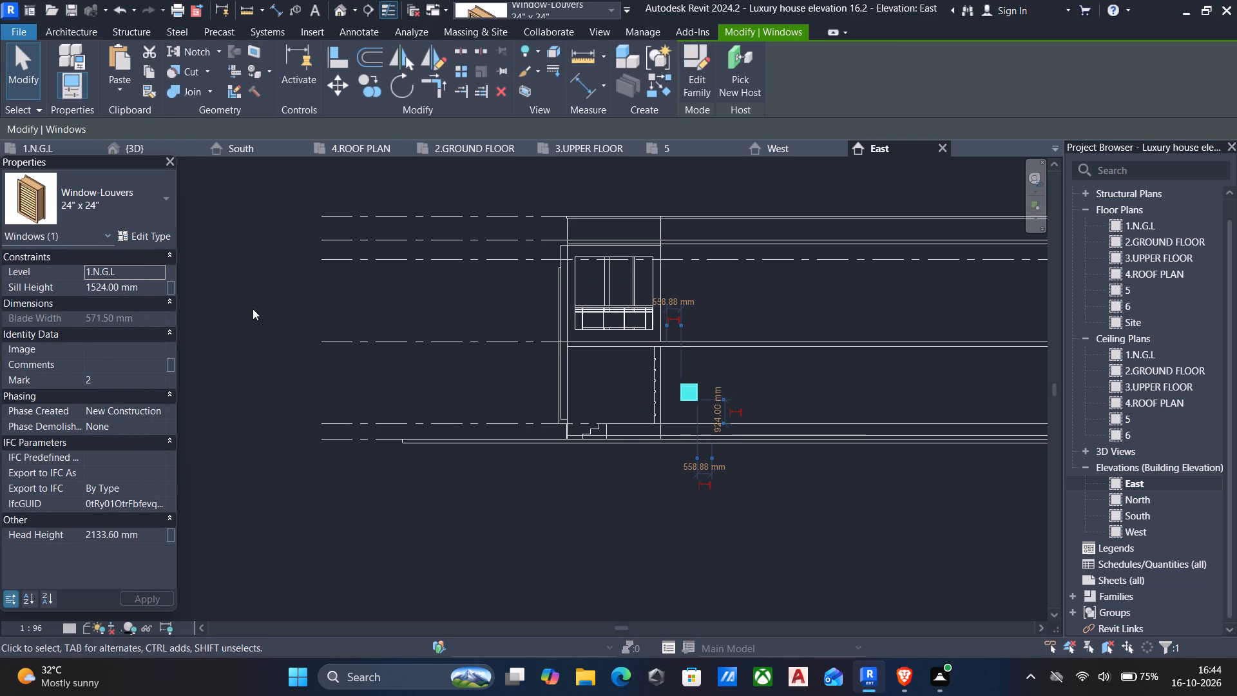
pyautogui.click(158, 289)
pyautogui.write("5'")
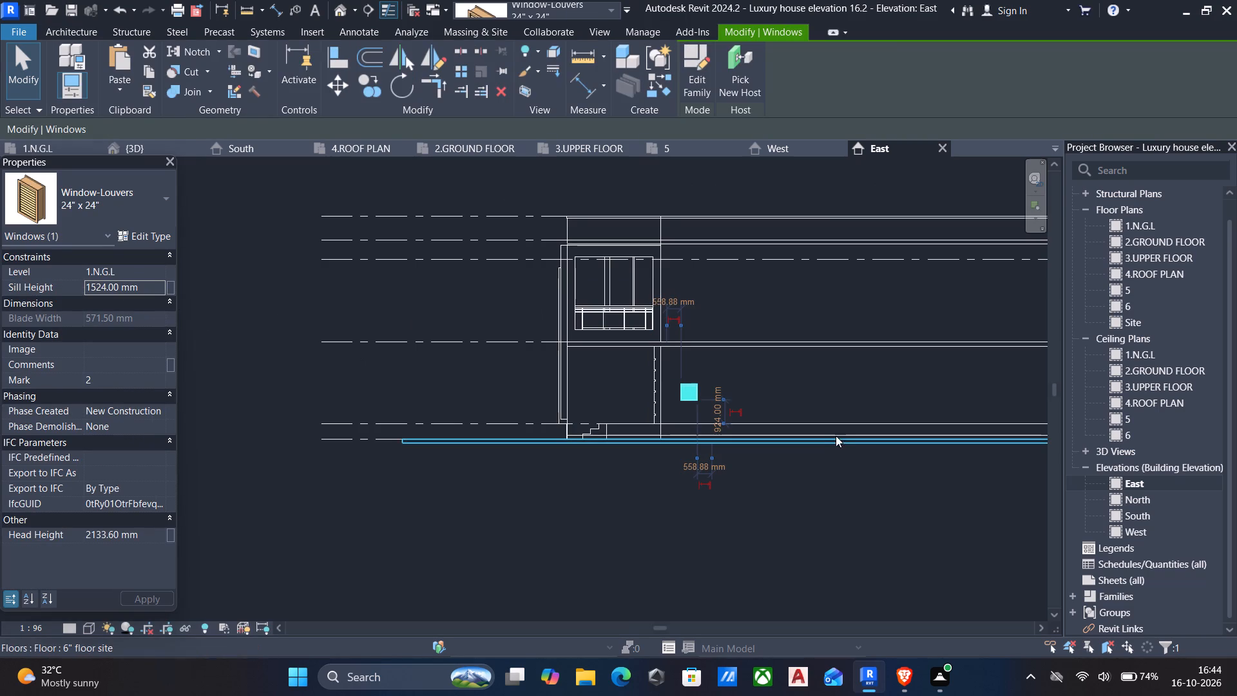
pyautogui.press('Escape')
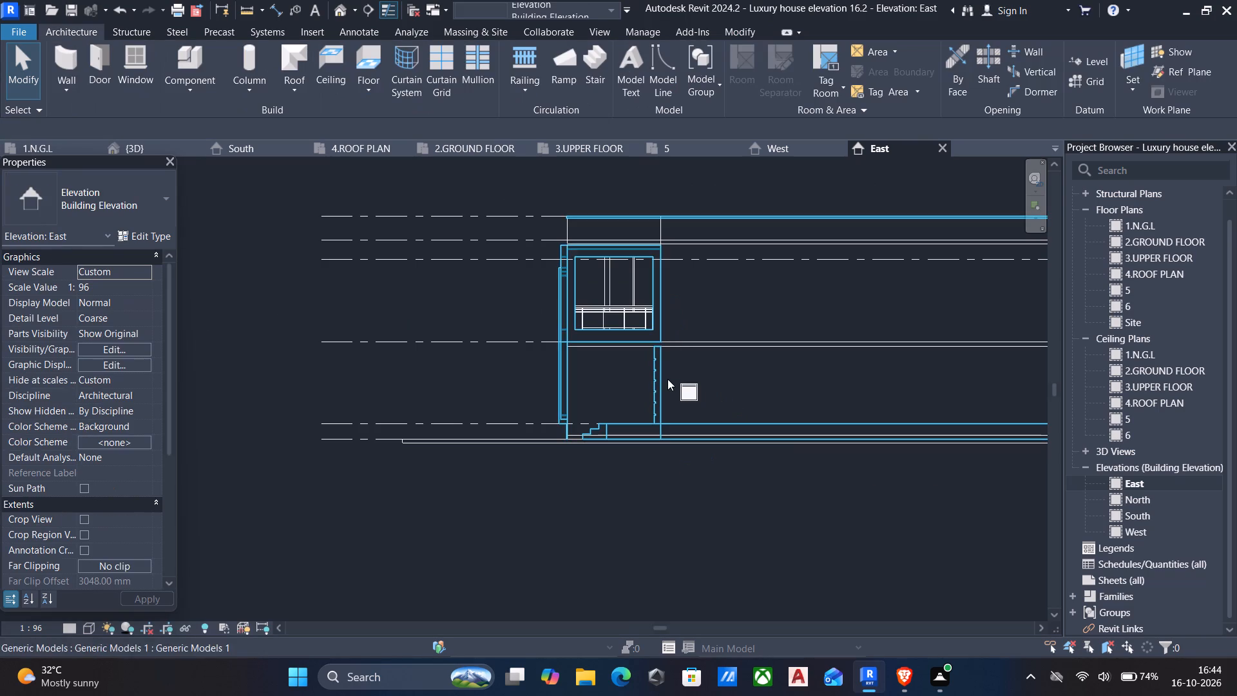
# Set the sill height of the louver window on the east wall to 7'.
pyautogui.click(682, 398)
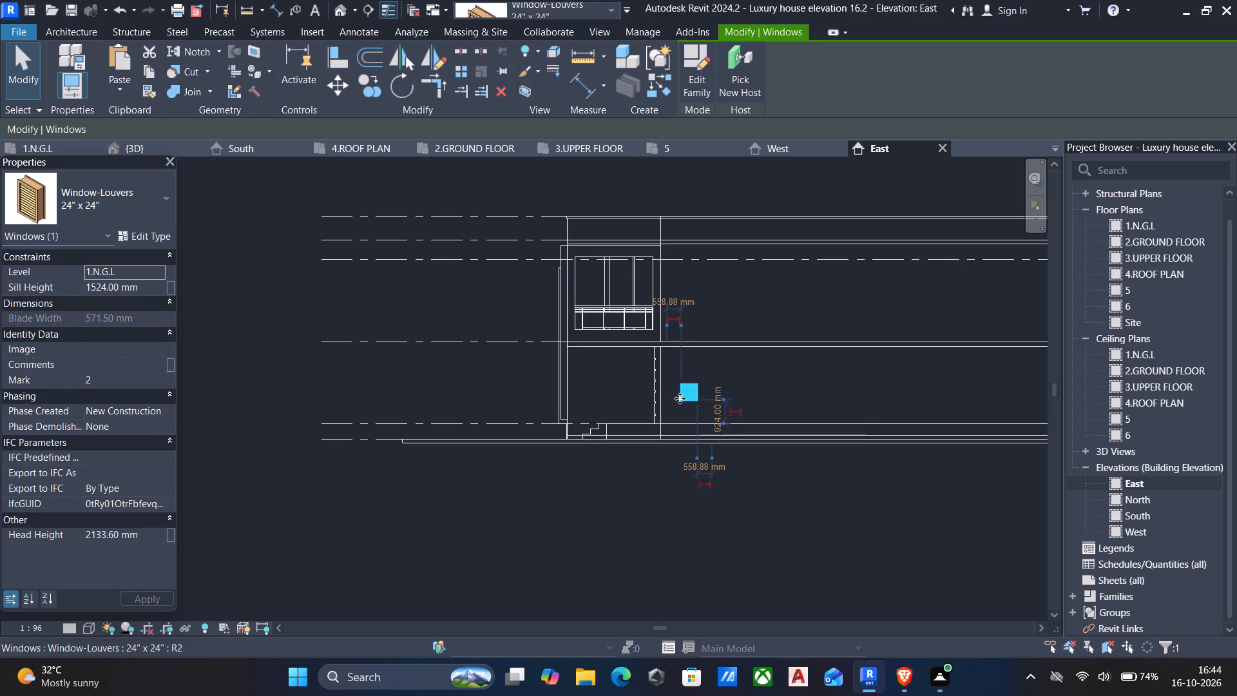
pyautogui.write("7'")
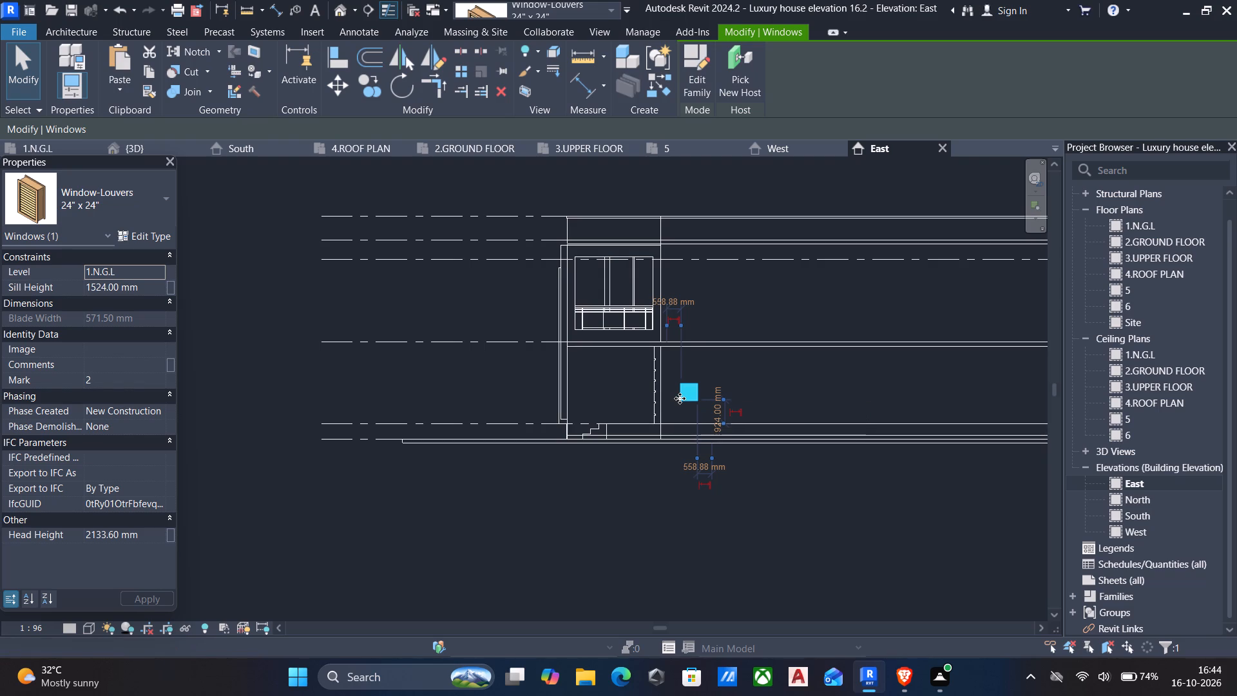
pyautogui.click(184, 282)
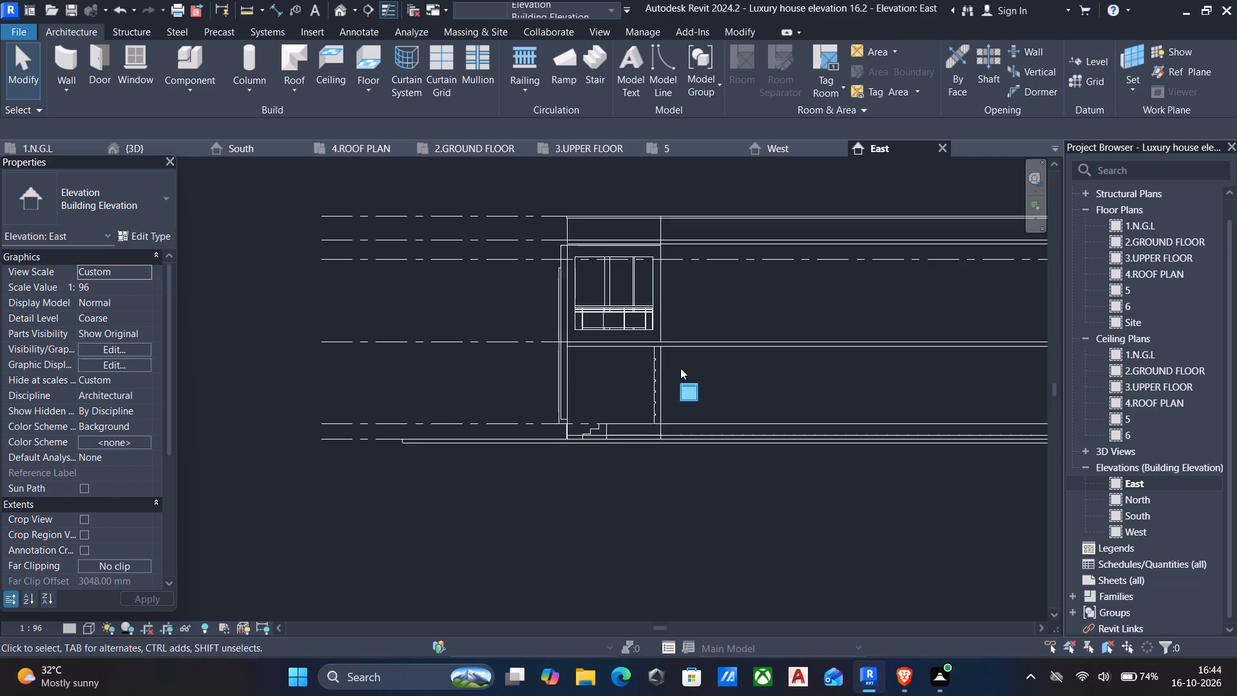
pyautogui.click(695, 383)
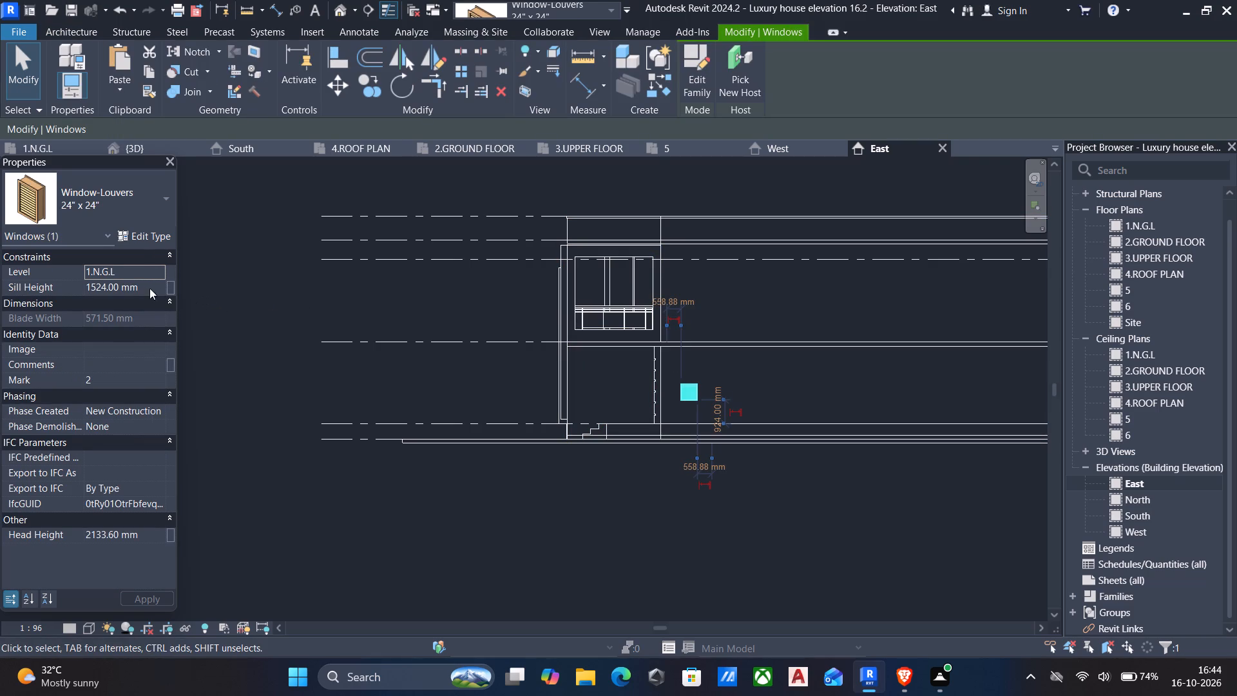
pyautogui.click(153, 284)
pyautogui.write("7'")
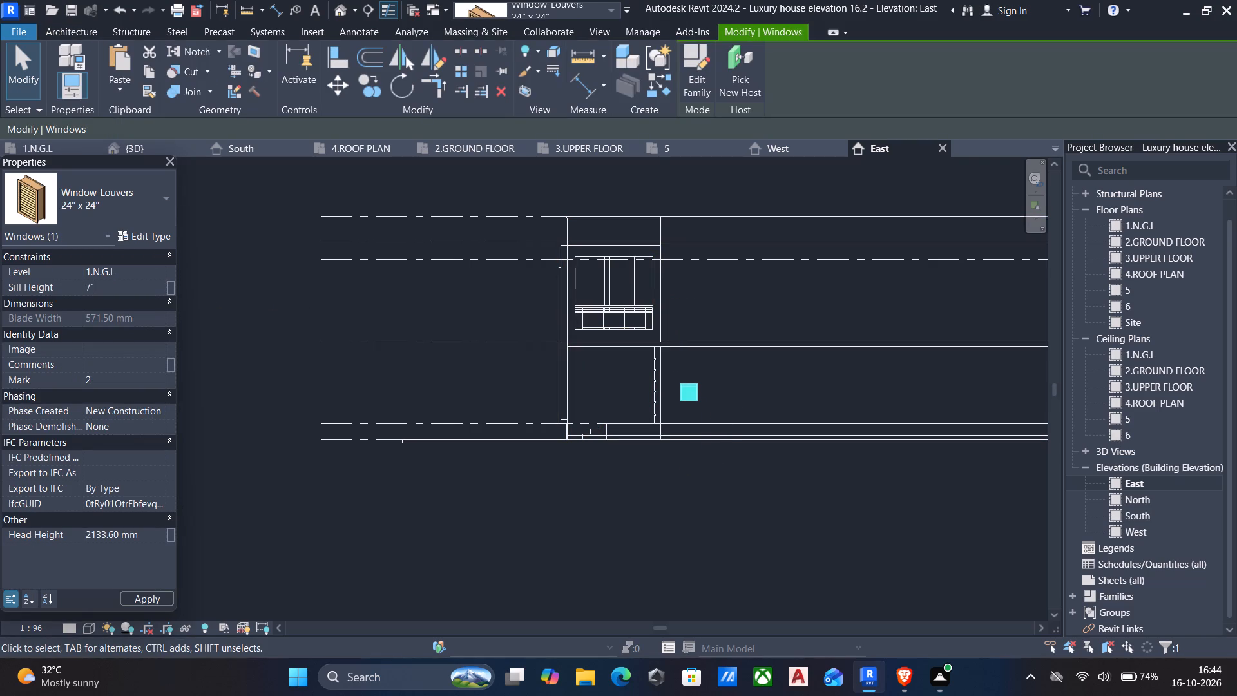
pyautogui.press('Escape')
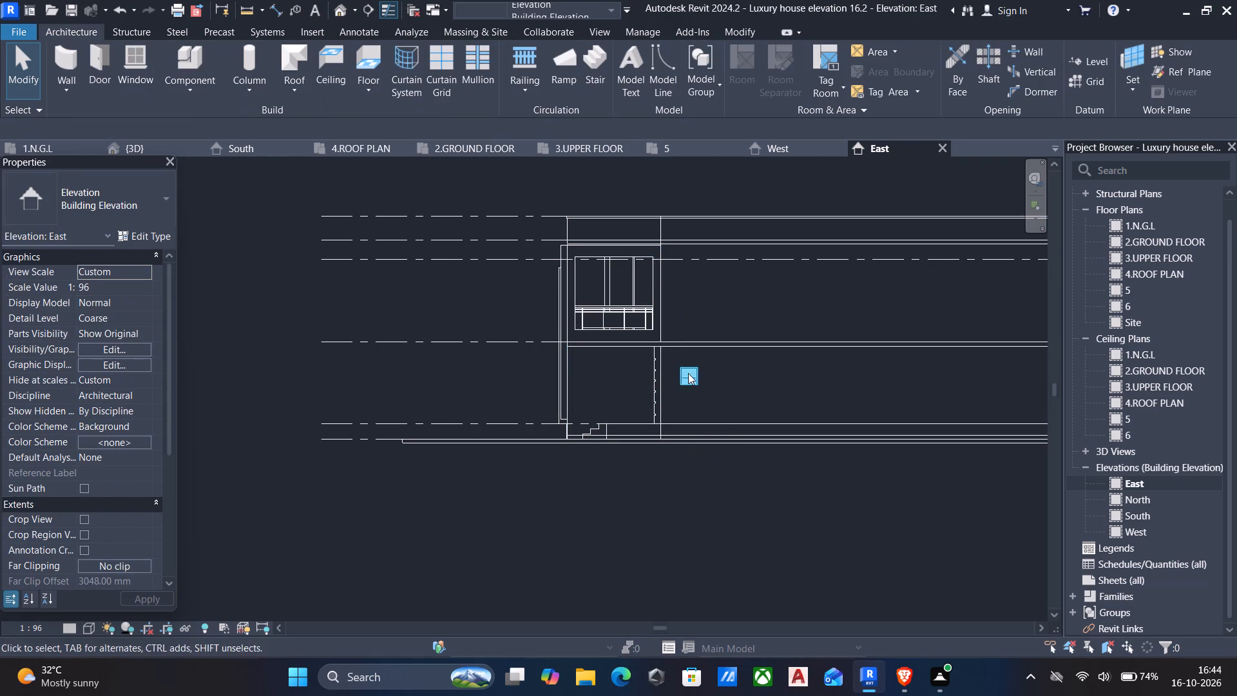
# Switch to the 3D view in Wireframe style and locate the Curtain Wall 1 segment in the east side wall.
pyautogui.scroll(2, 673, 383)
pyautogui.scroll(-7, 673, 385)
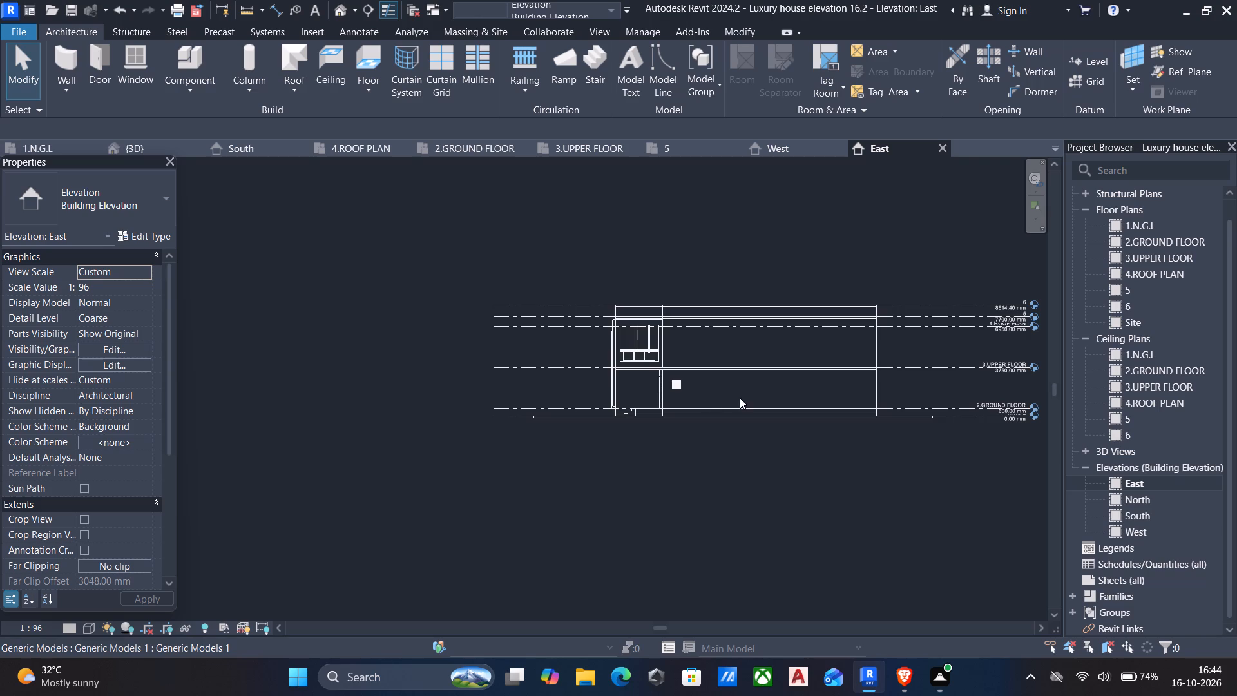
pyautogui.scroll(-1, 743, 420)
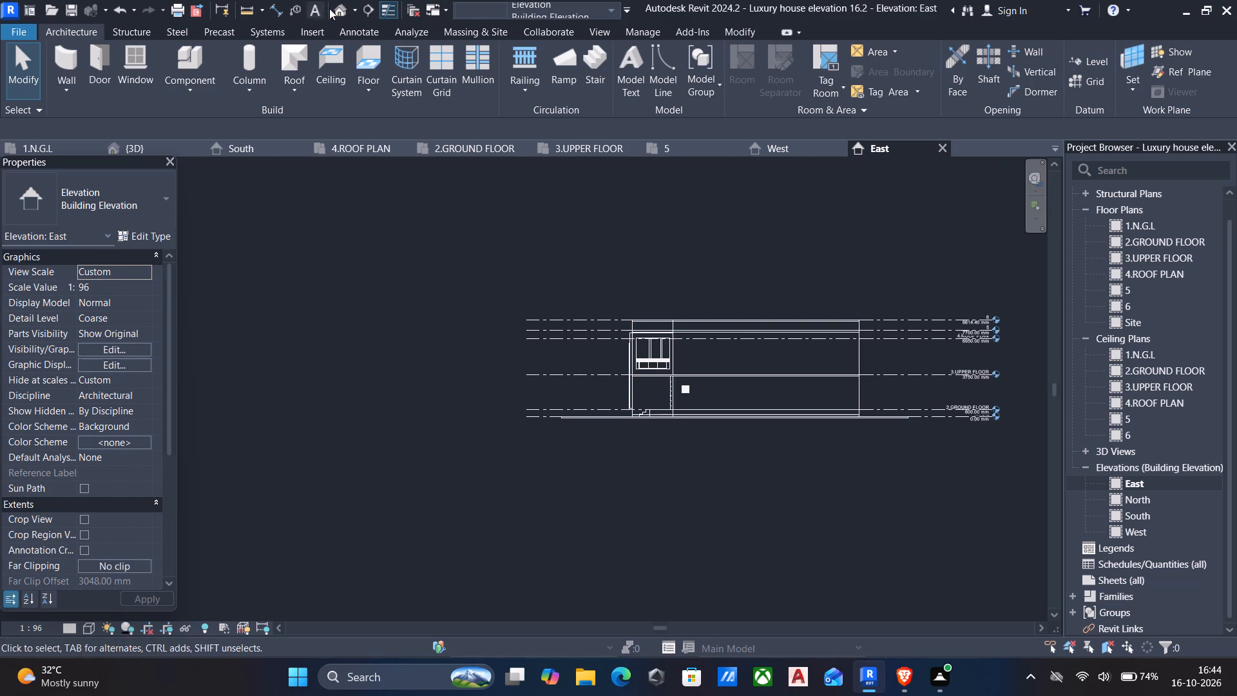
pyautogui.click(340, 16)
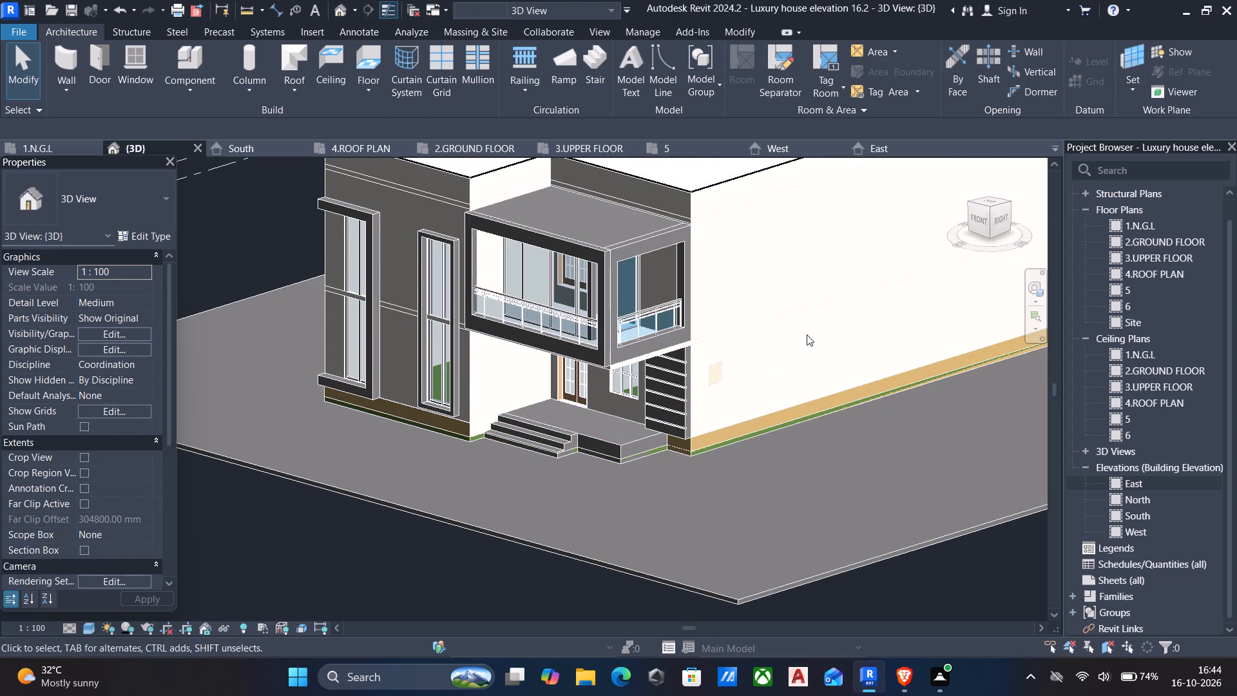
pyautogui.scroll(-1, 651, 360)
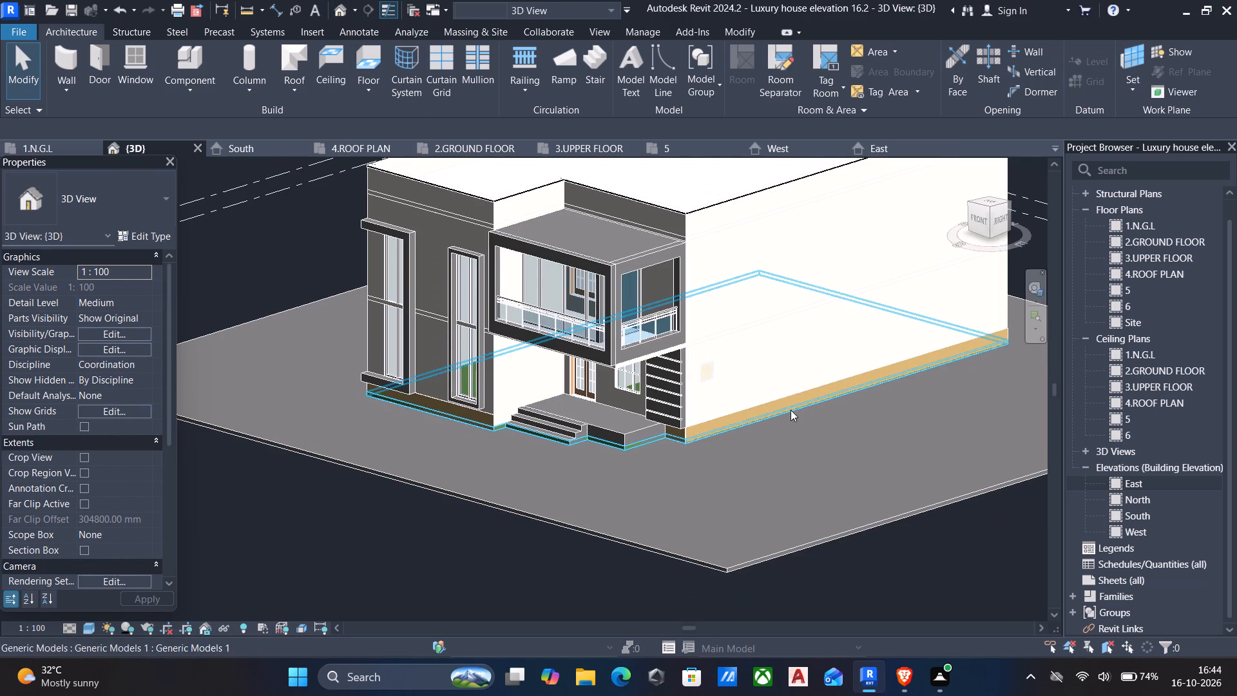
pyautogui.scroll(-4, 1185, 414)
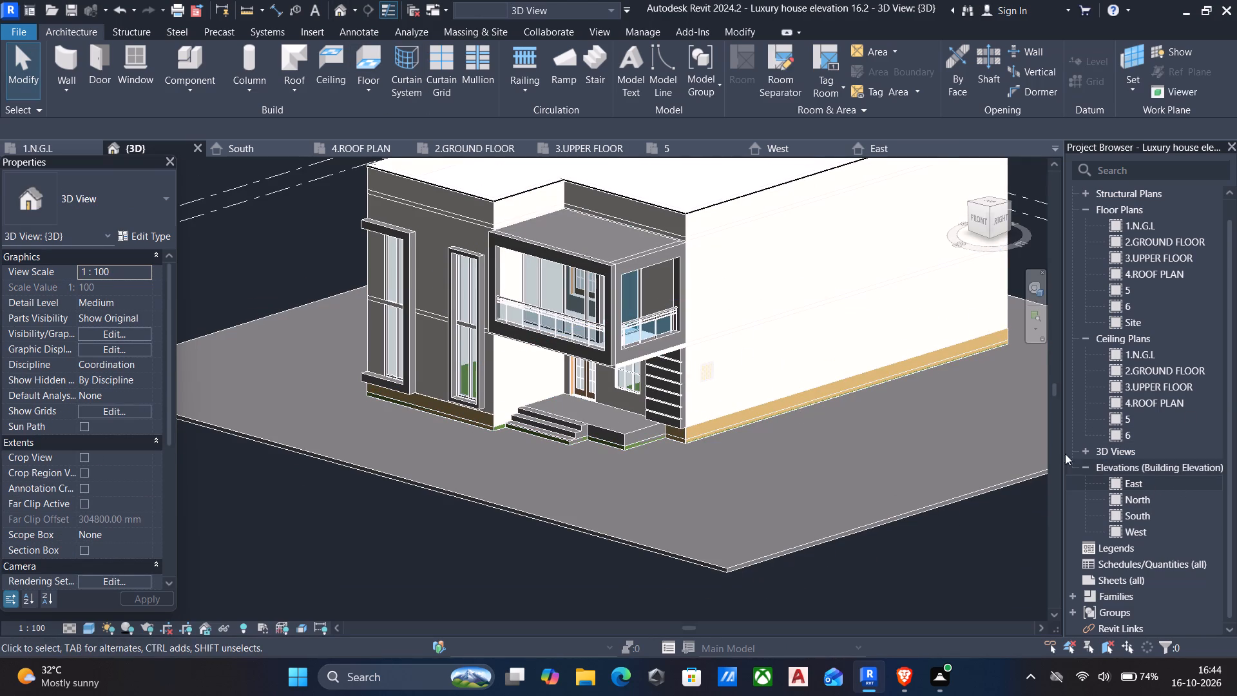
pyautogui.moveTo(950, 376); pyautogui.dragTo(877, 348, button='middle')
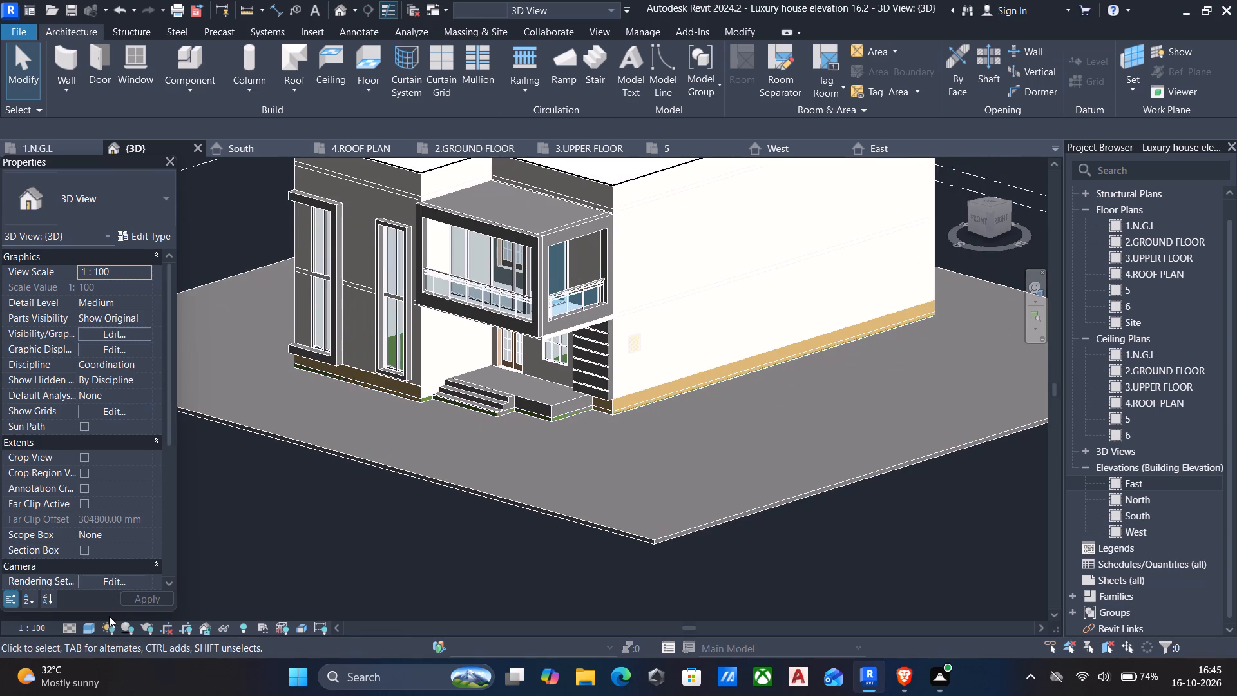
pyautogui.click(81, 624)
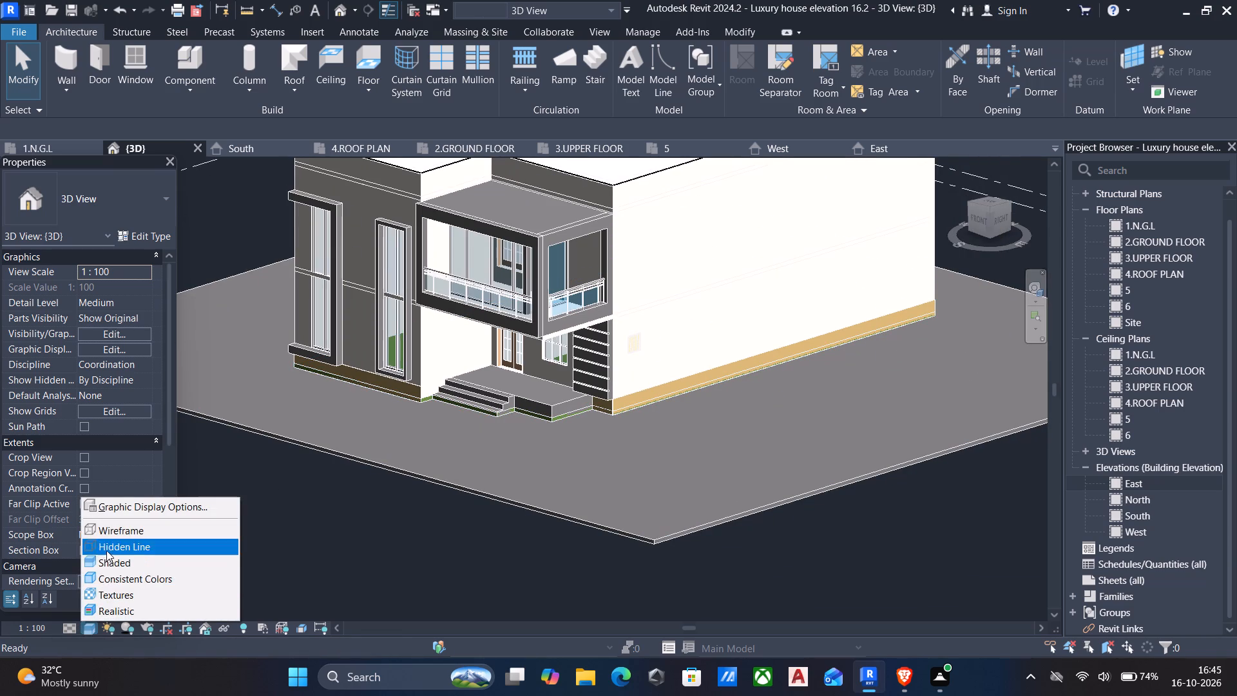
pyautogui.click(107, 528)
pyautogui.scroll(2, 700, 352)
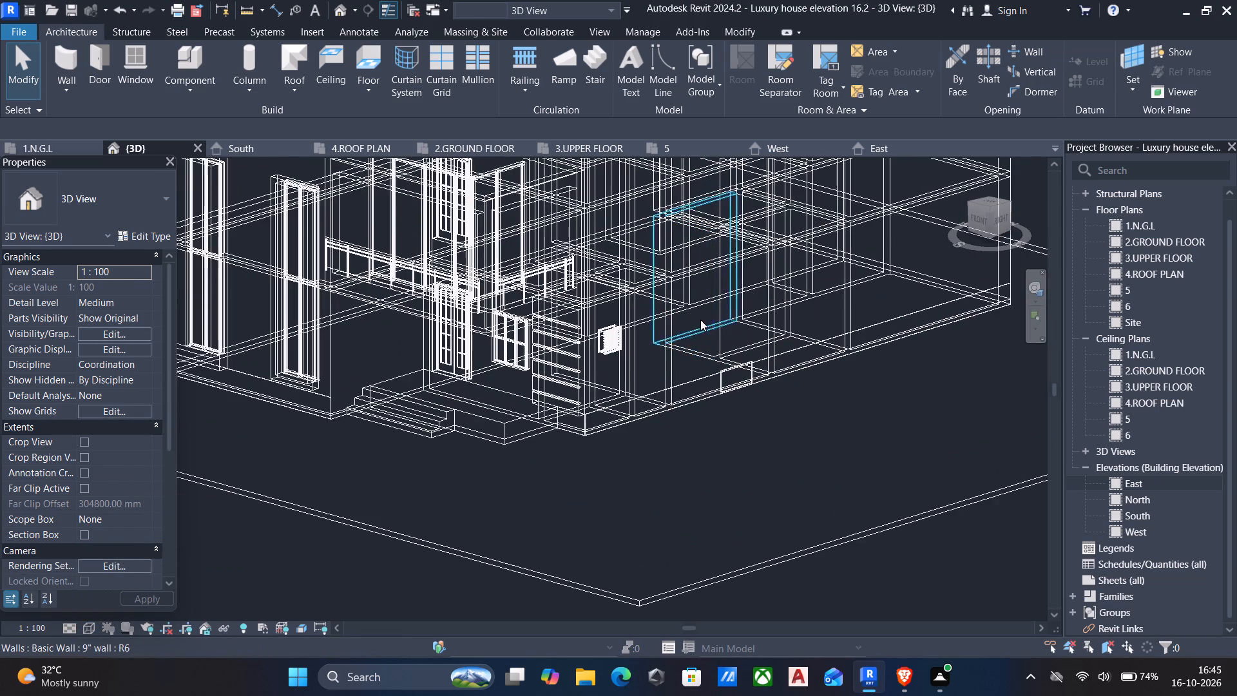
pyautogui.click(730, 378)
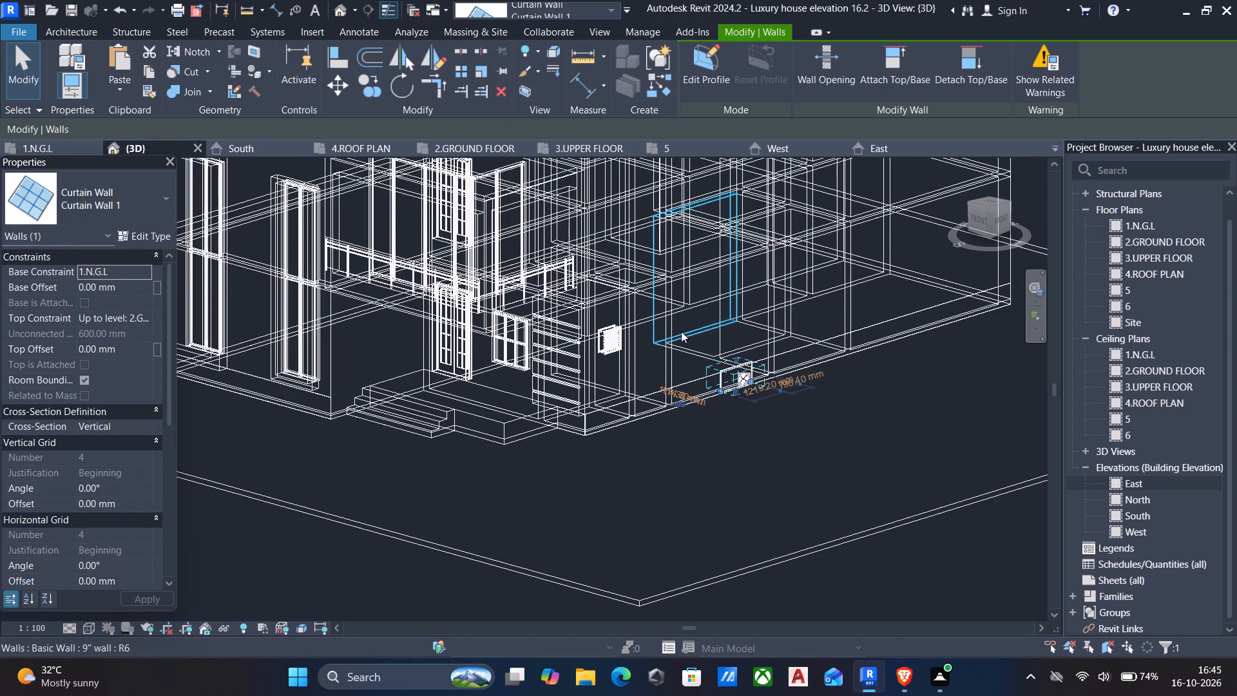
pyautogui.press('Escape')
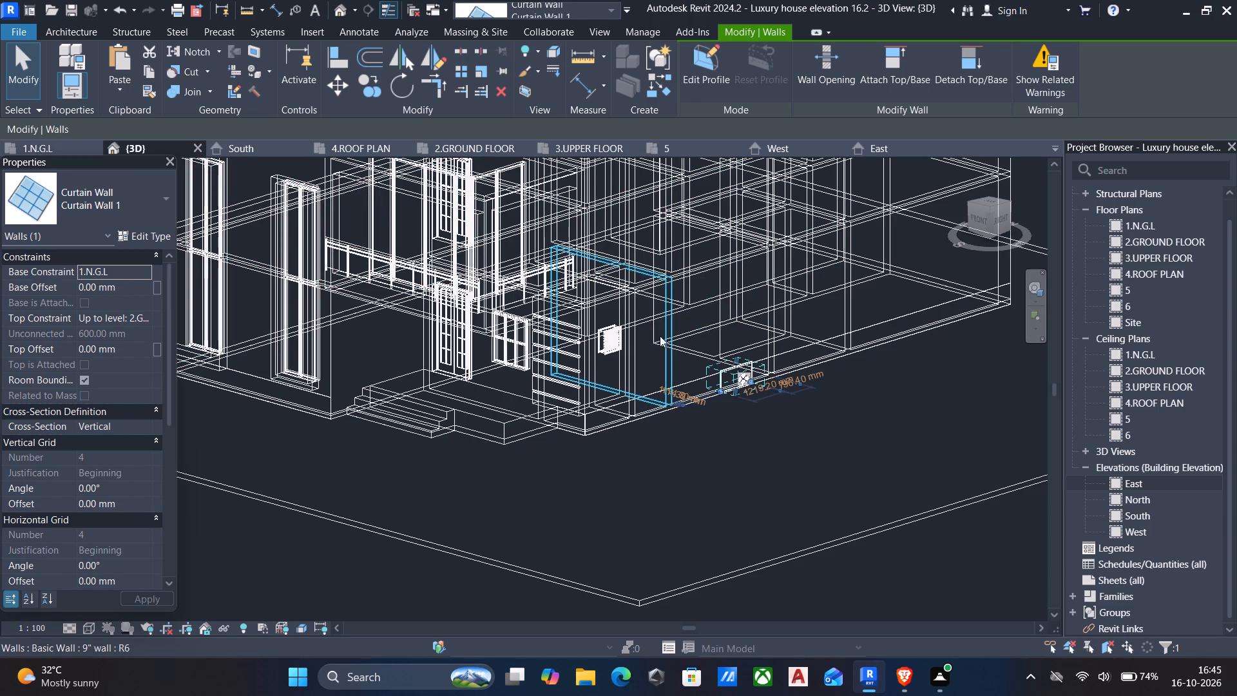
# Cut the 6" gf floor with the Curtain Wall 1 segment at the base of the east side wall.
pyautogui.scroll(7, 707, 400)
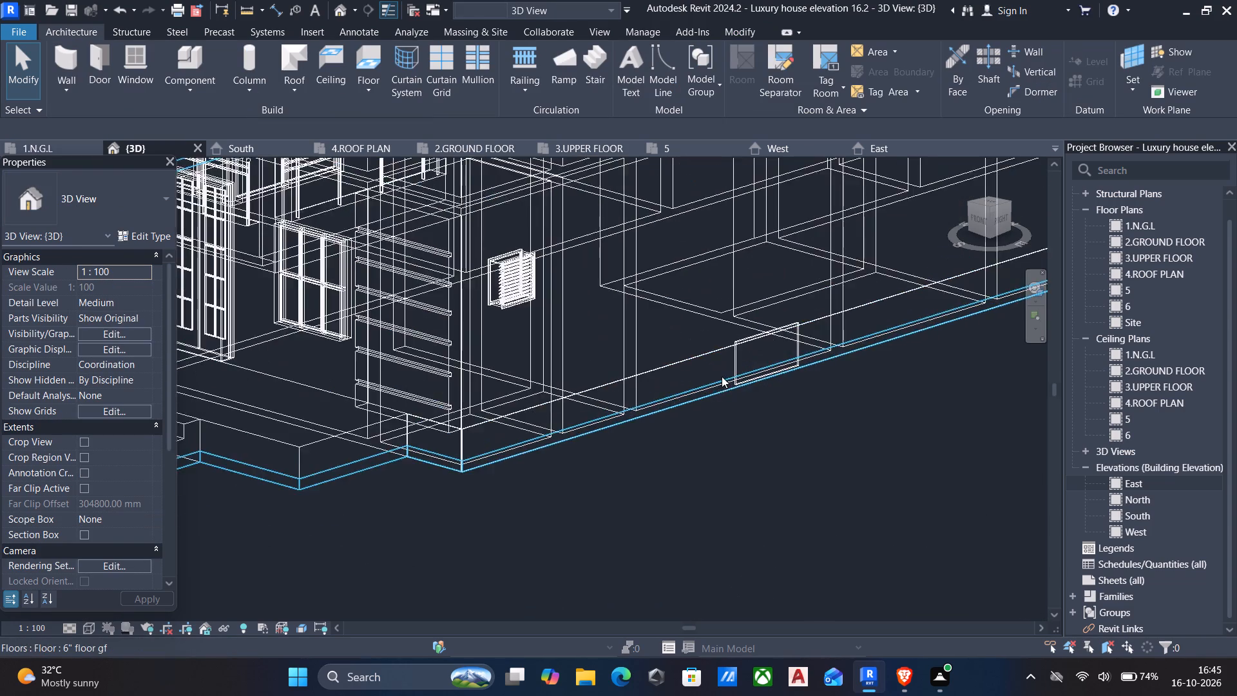
pyautogui.scroll(3, 722, 376)
pyautogui.keyDown('shift'); pyautogui.moveTo(711, 398); pyautogui.dragTo(703, 459, button='middle'); pyautogui.keyUp('shift')
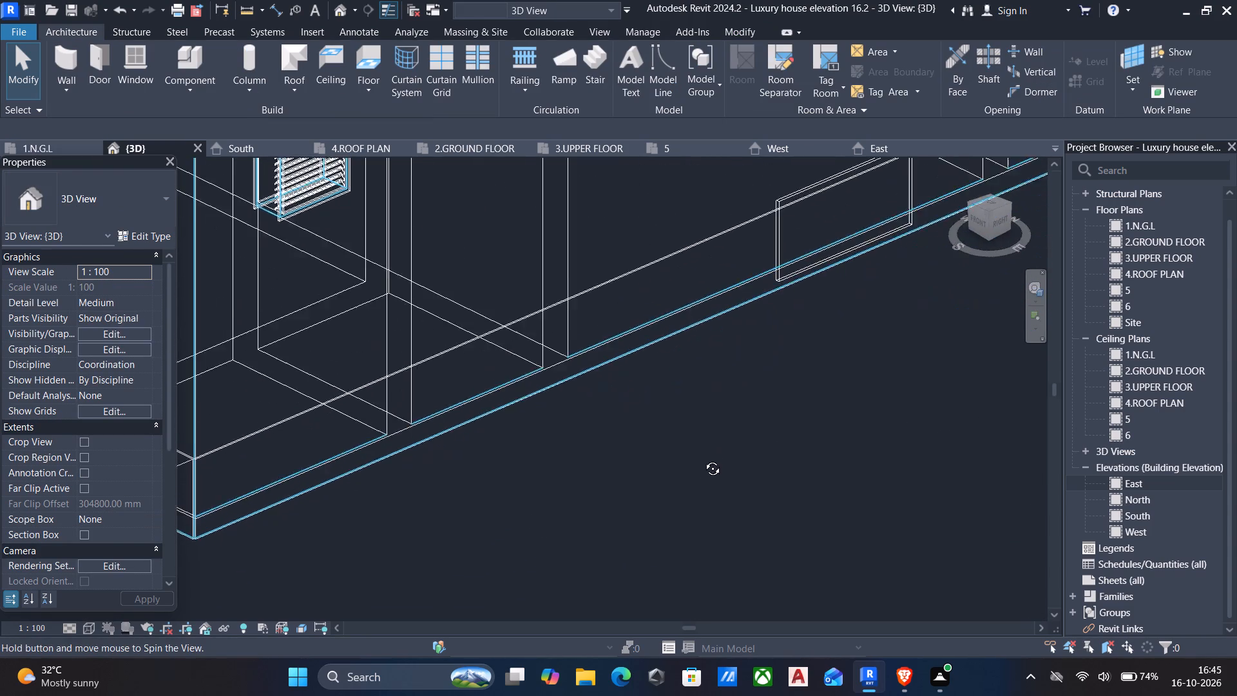
pyautogui.keyDown('shift'); pyautogui.moveTo(703, 459); pyautogui.dragTo(703, 476, button='middle'); pyautogui.keyUp('shift')
pyautogui.scroll(-5, 707, 467)
pyautogui.moveTo(754, 371); pyautogui.dragTo(731, 392, button='middle')
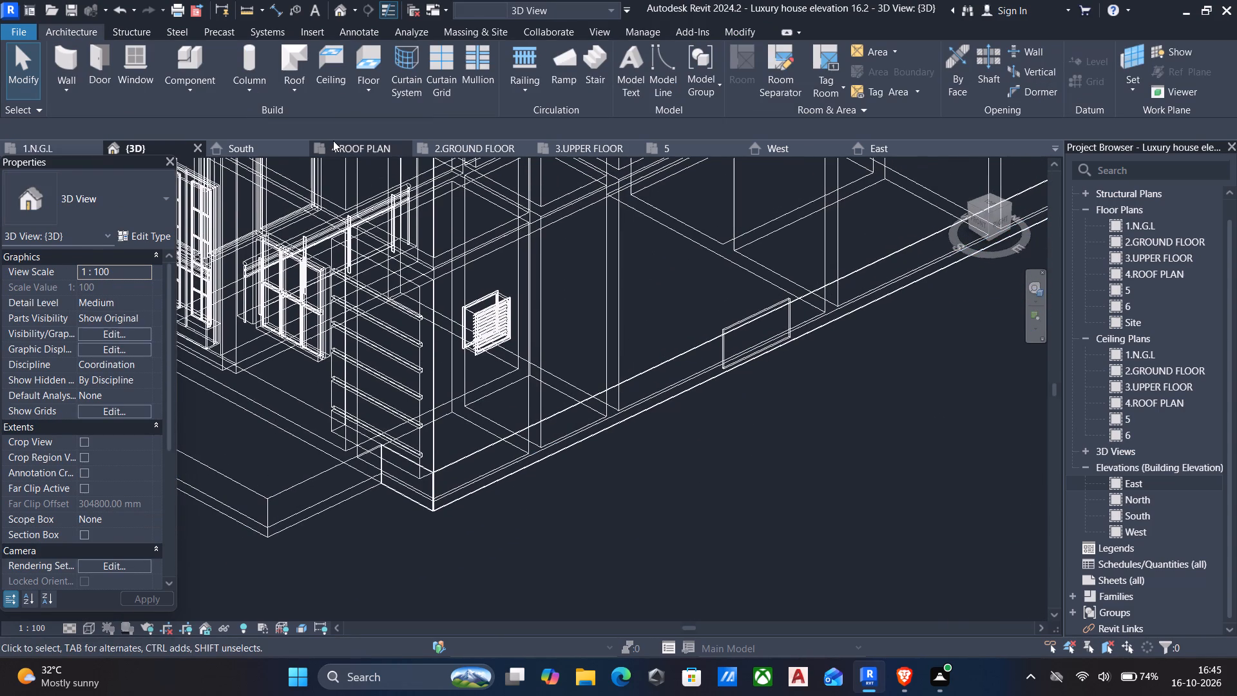
pyautogui.write('li')
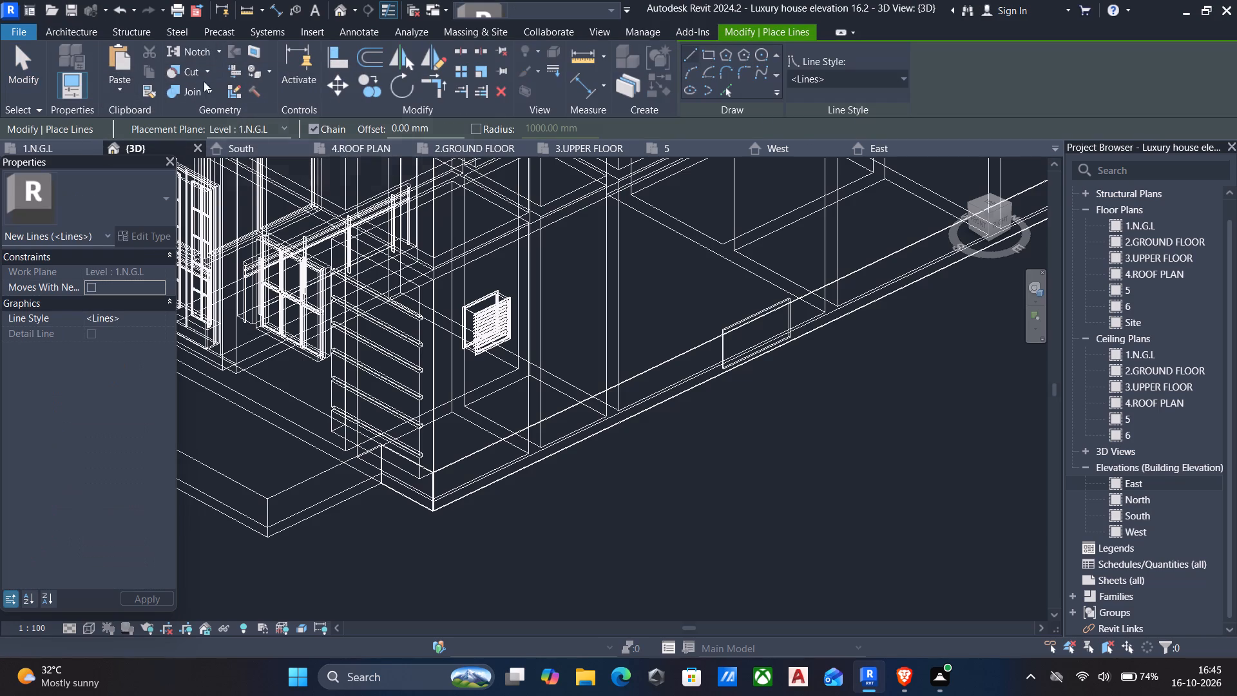
pyautogui.click(182, 68)
pyautogui.scroll(2, 704, 391)
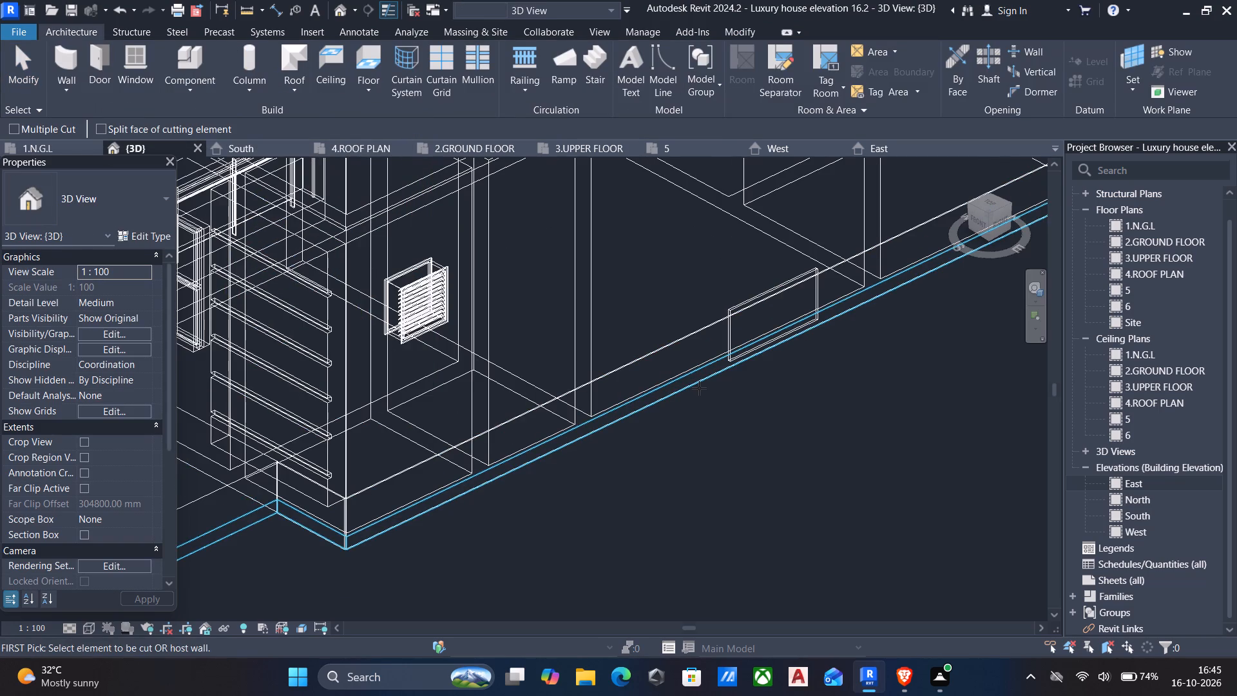
pyautogui.click(699, 388)
pyautogui.click(743, 303)
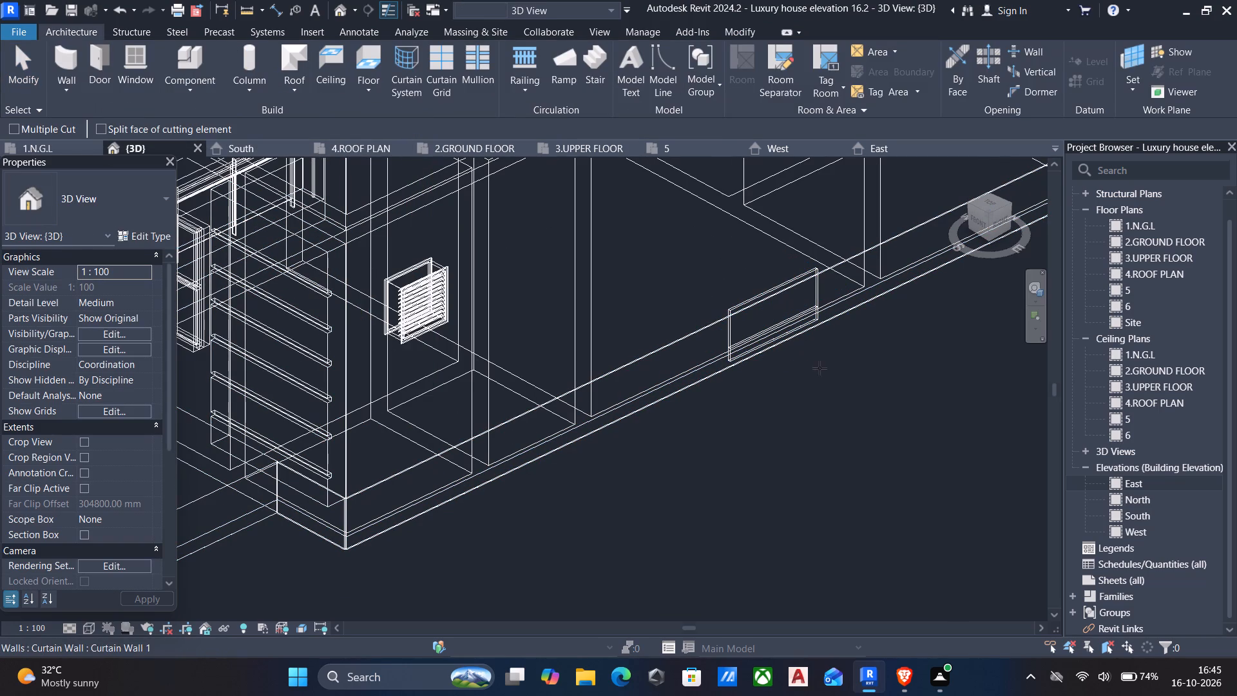
pyautogui.press('Escape')
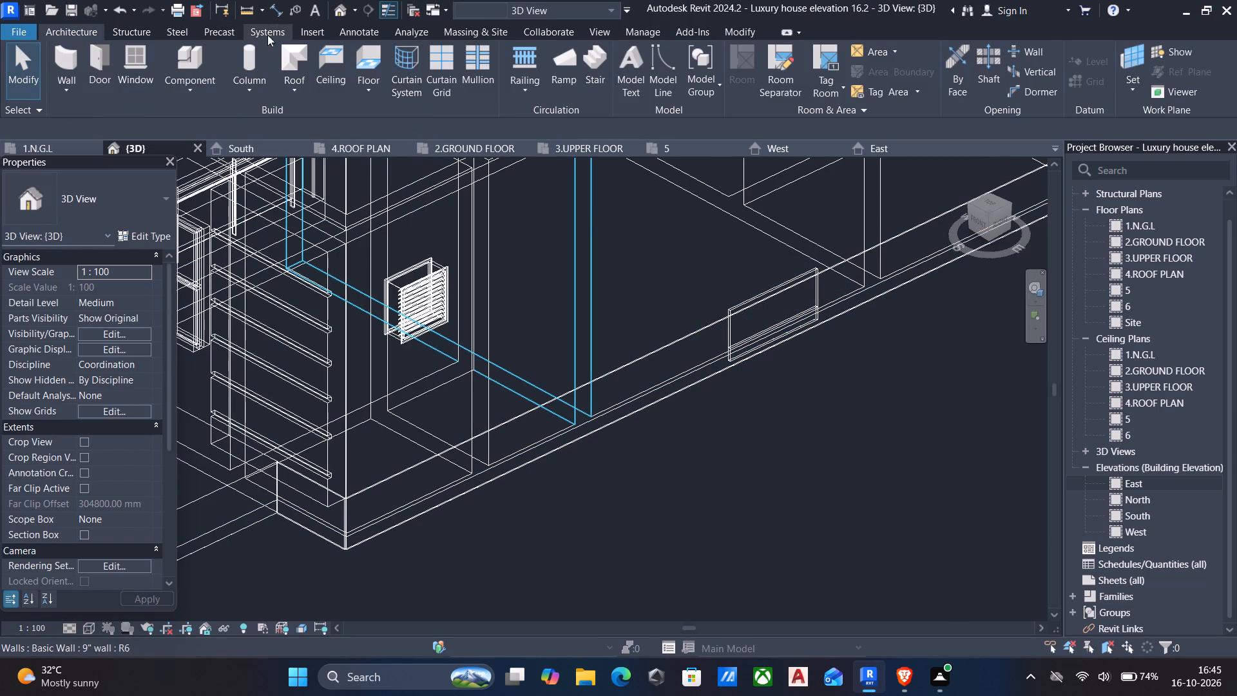
# Set the 3D view's visual style to Shaded.
pyautogui.click(91, 627)
pyautogui.click(115, 563)
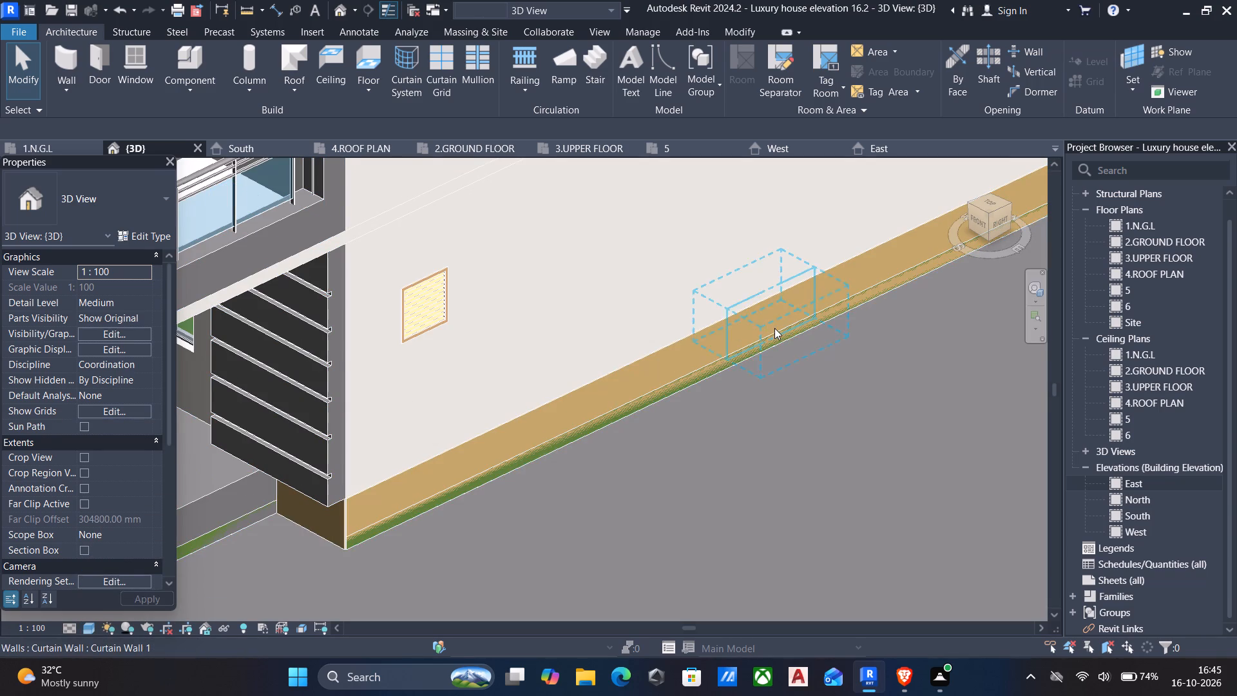
# Cut the ground-storey 9" wall on the east side with the Curtain Wall 1 segment.
pyautogui.click(774, 328)
pyautogui.click(744, 314)
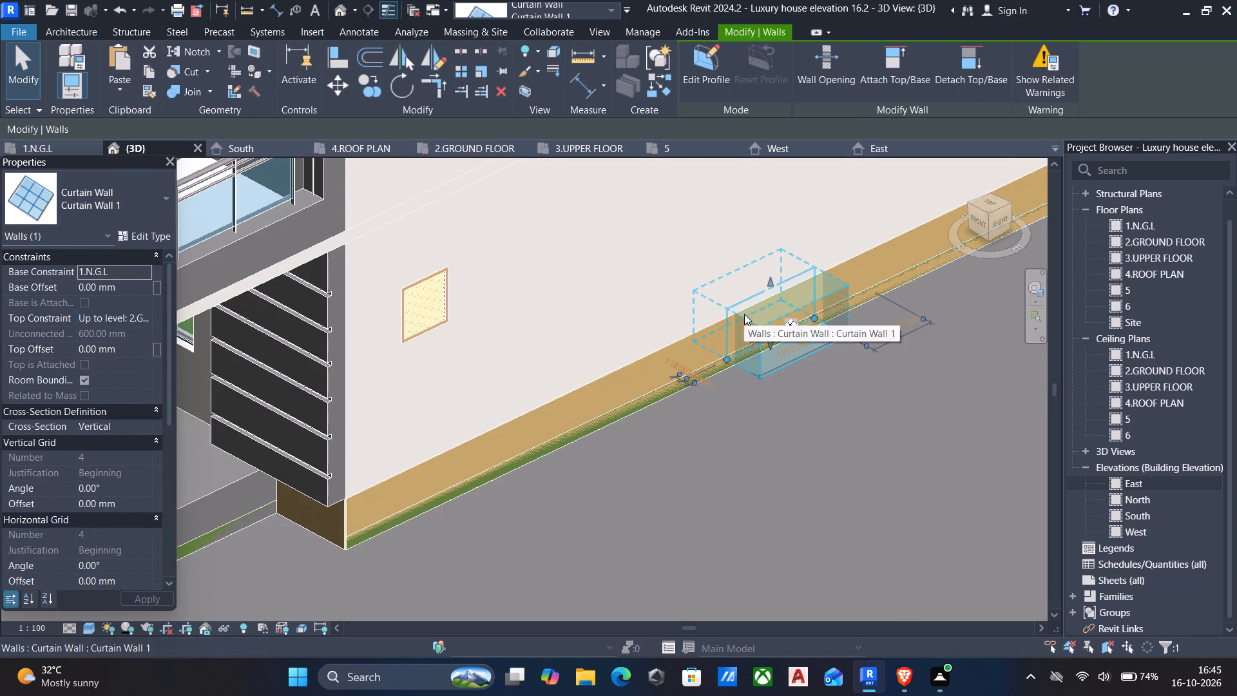
pyautogui.click(186, 75)
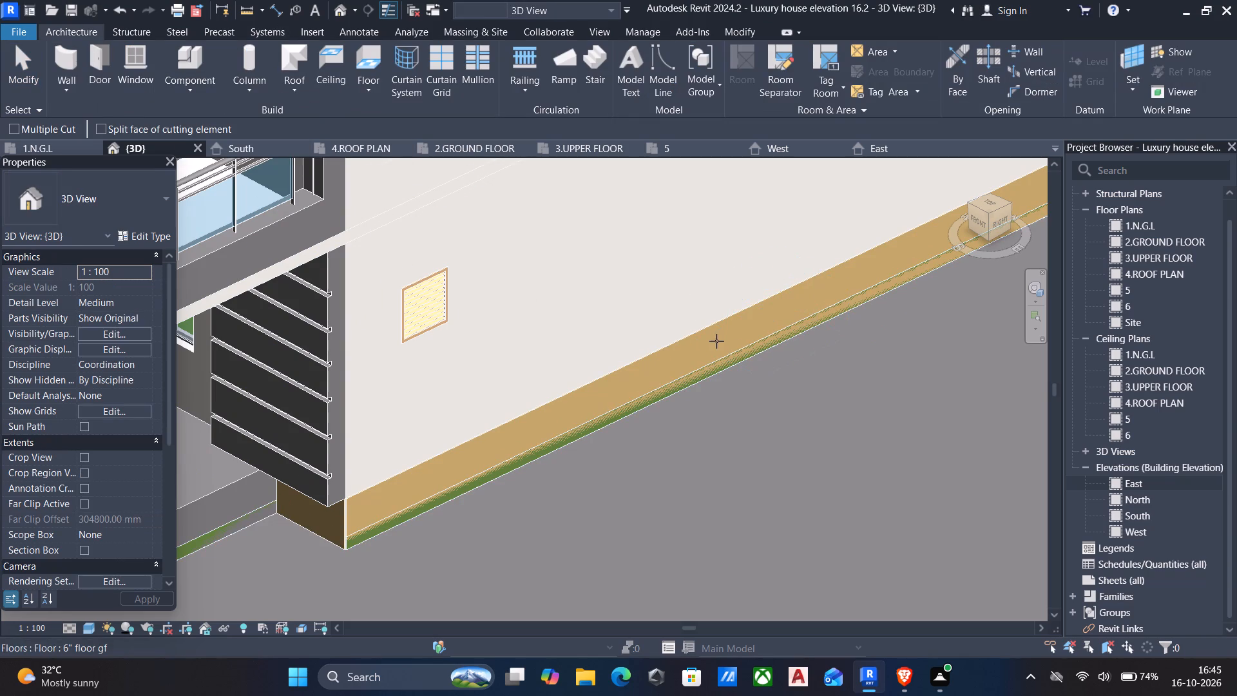
pyautogui.scroll(-5, 673, 406)
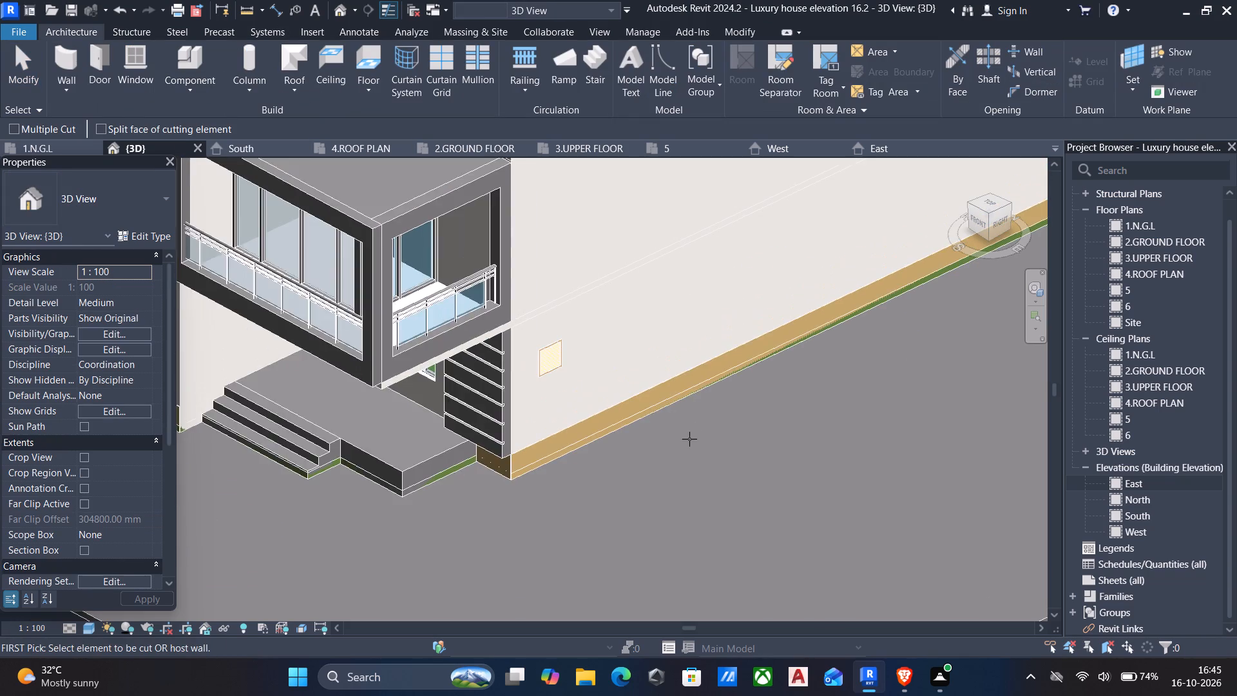
pyautogui.scroll(-7, 689, 439)
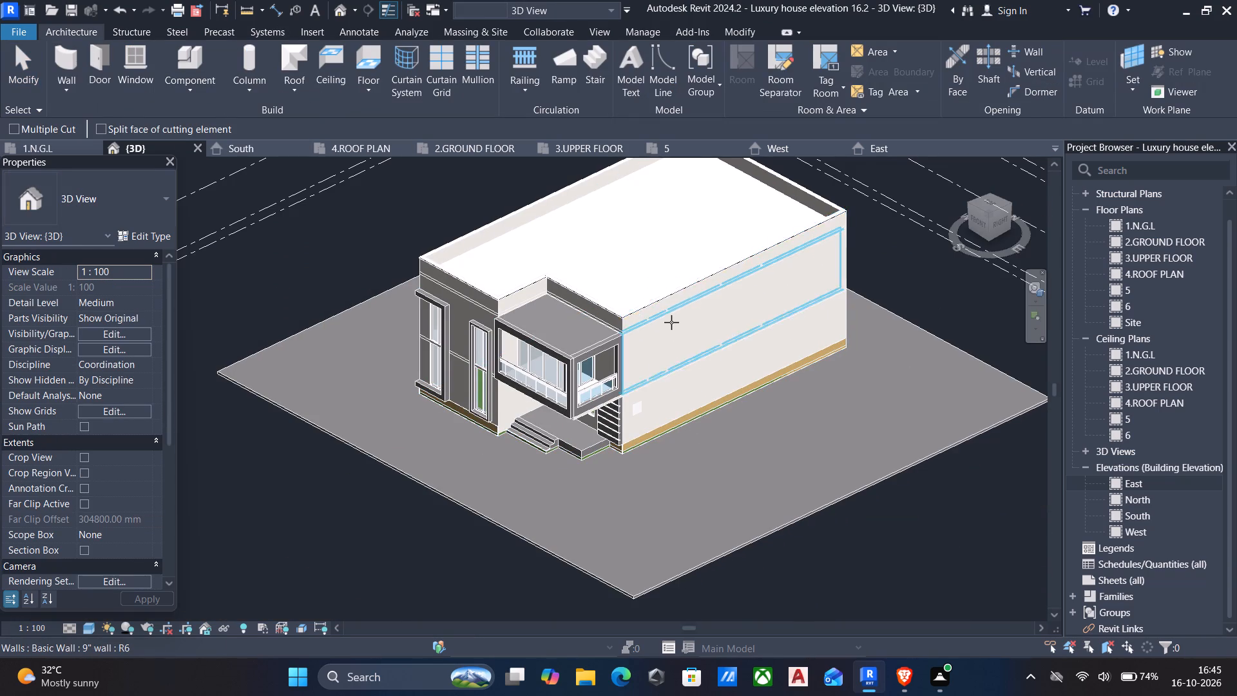
pyautogui.scroll(3, 673, 326)
pyautogui.click(686, 394)
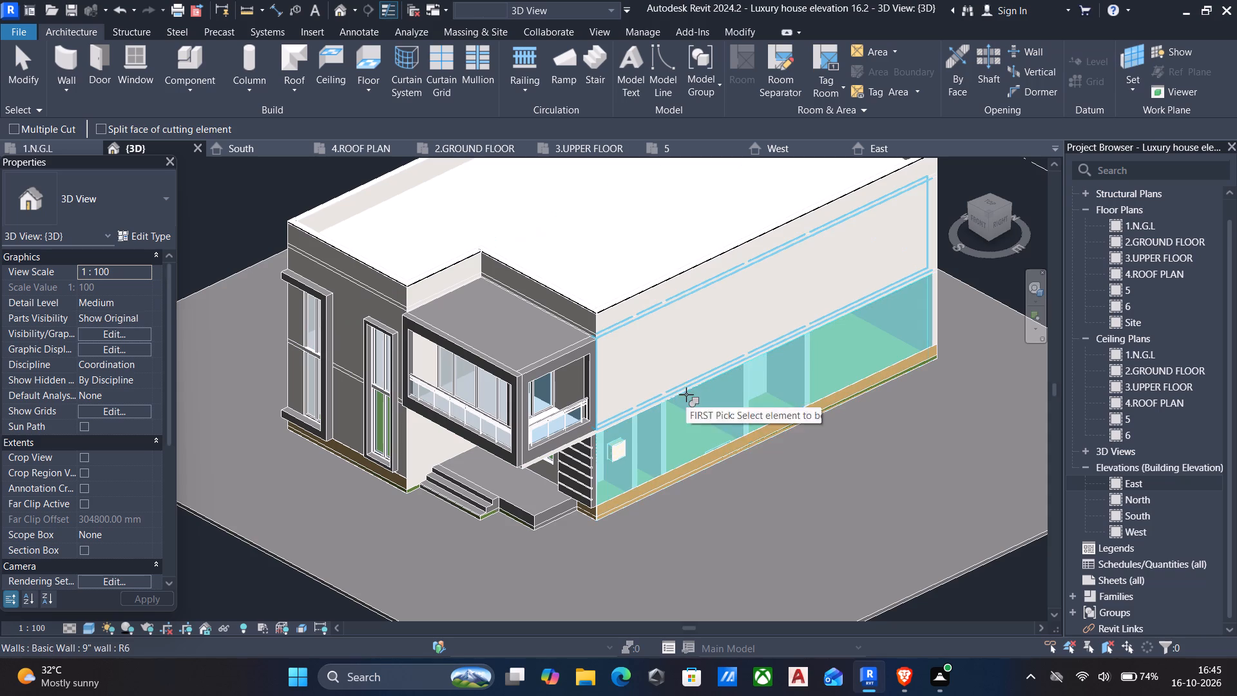
pyautogui.scroll(5, 777, 429)
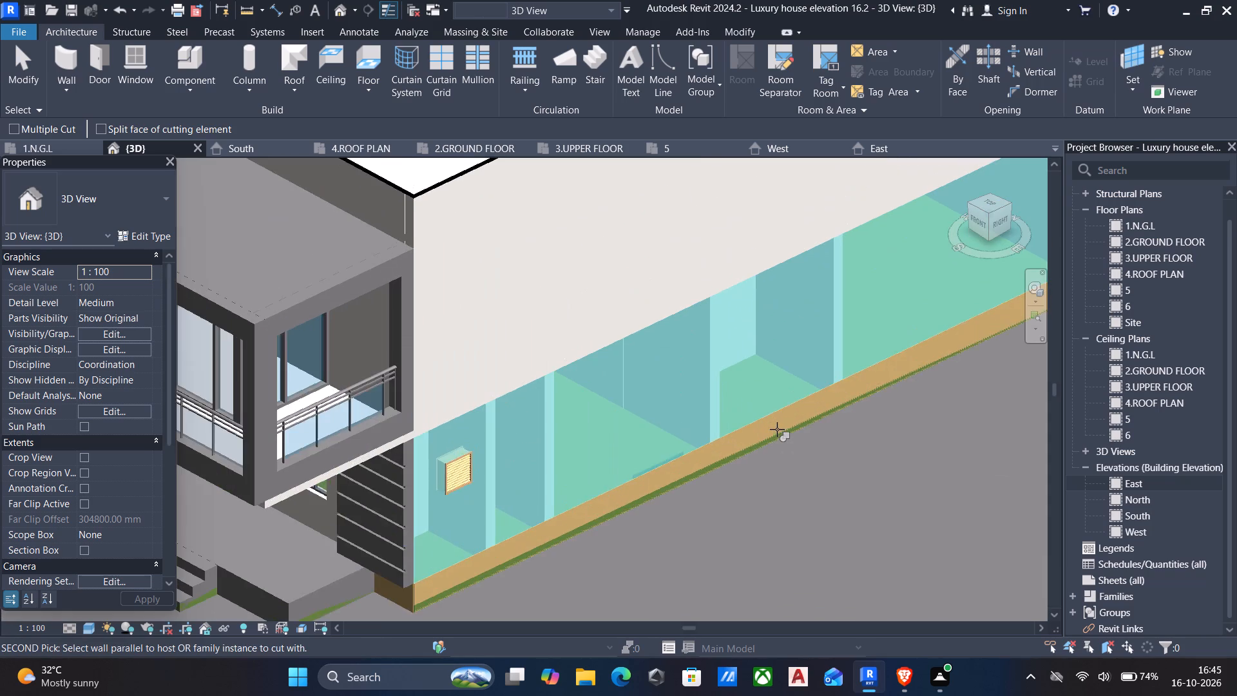
pyautogui.click(669, 463)
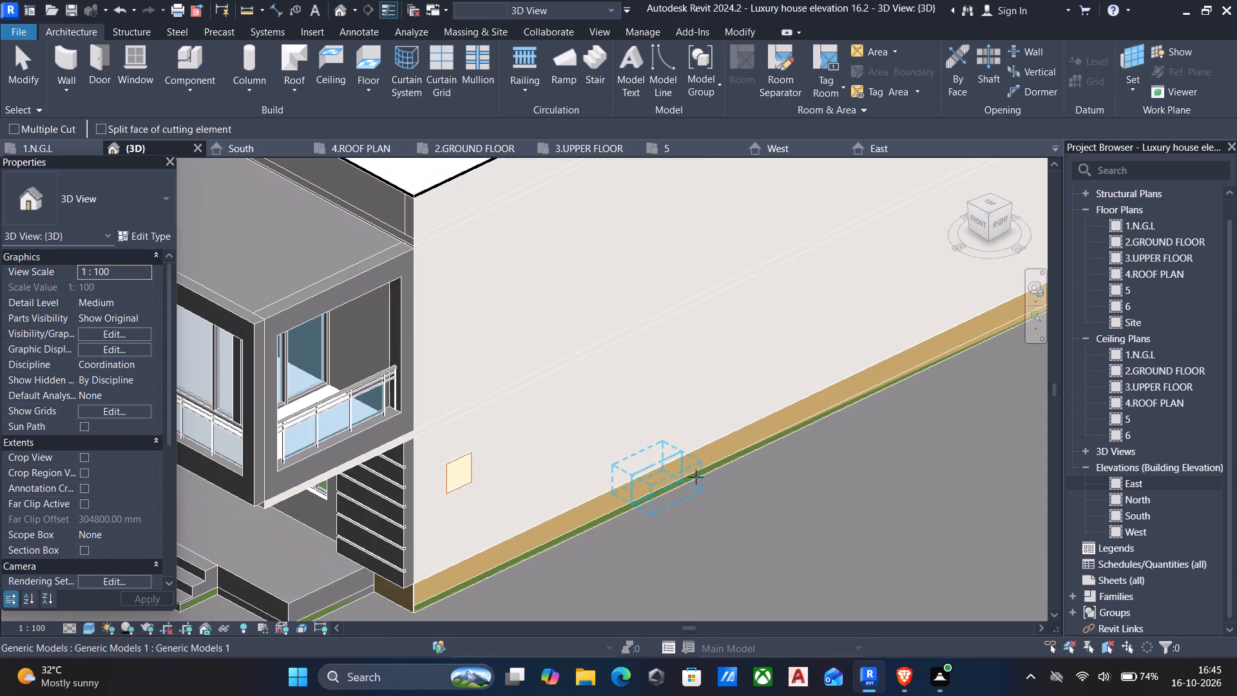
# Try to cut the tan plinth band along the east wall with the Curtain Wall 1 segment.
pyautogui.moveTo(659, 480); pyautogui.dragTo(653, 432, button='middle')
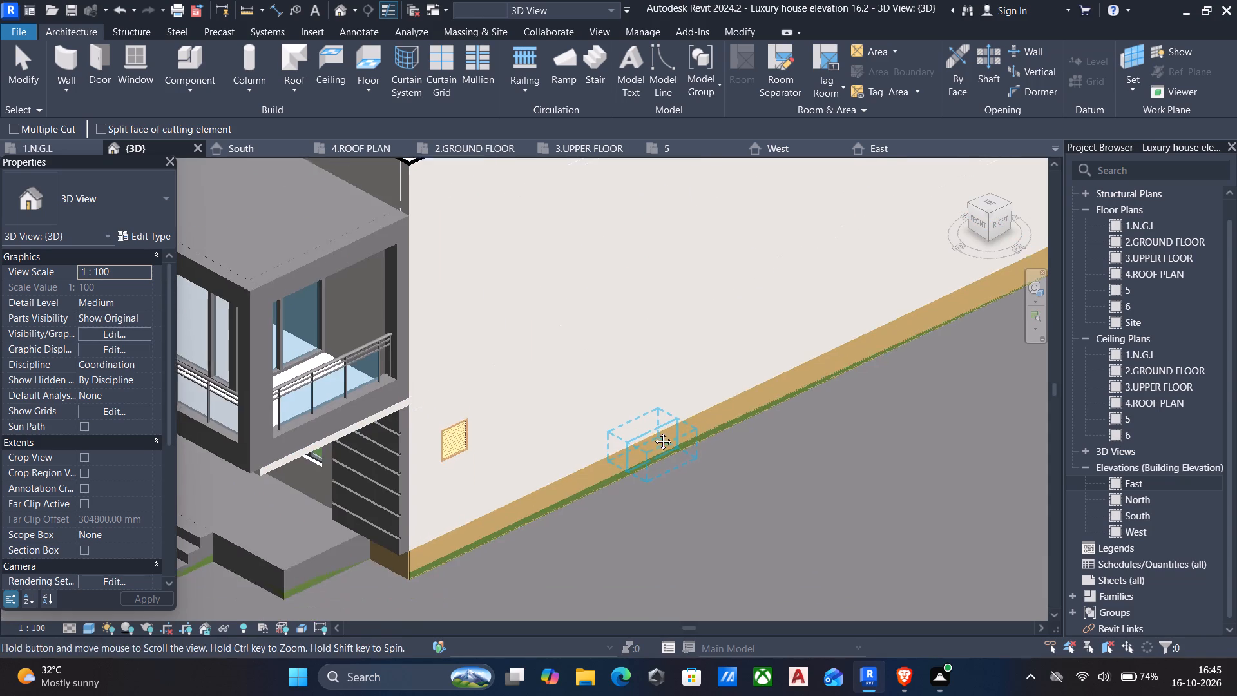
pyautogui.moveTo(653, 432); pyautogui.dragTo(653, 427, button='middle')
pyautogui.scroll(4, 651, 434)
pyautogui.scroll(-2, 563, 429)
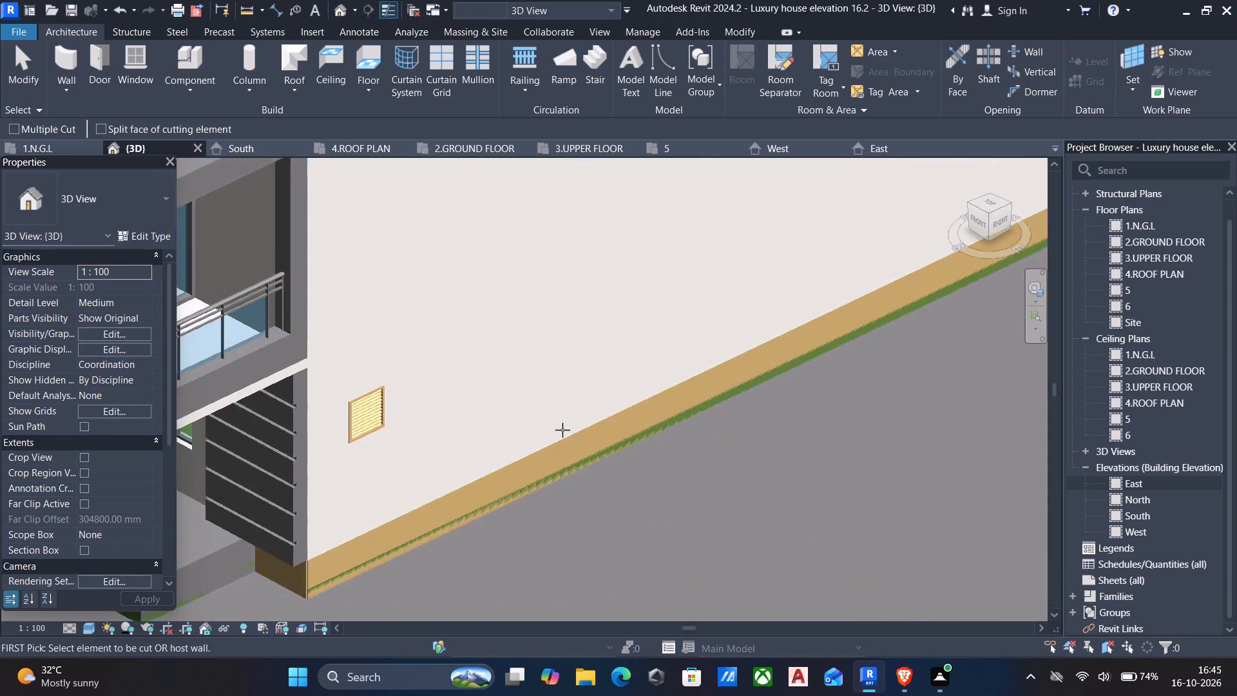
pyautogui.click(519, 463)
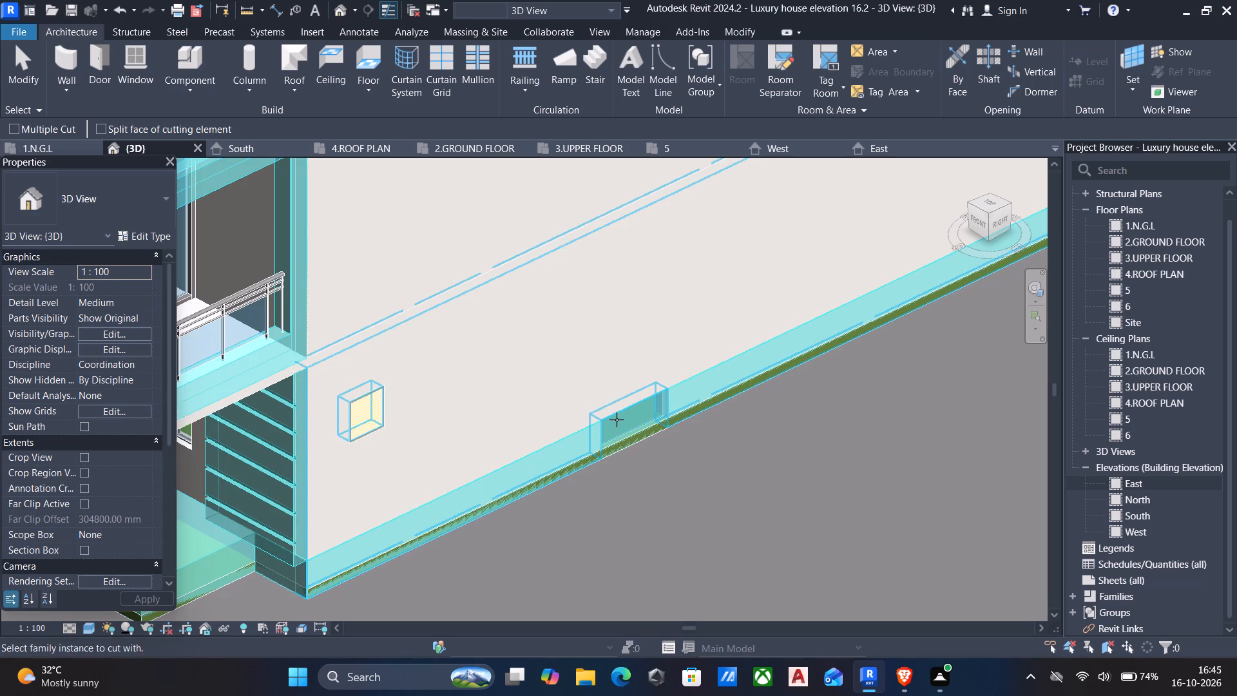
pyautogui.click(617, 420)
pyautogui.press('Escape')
# Stretch the top of the Curtain Wall 1 segment on the east side up through the upper storey, to a top offset of about 6108 mm.
pyautogui.click(623, 425)
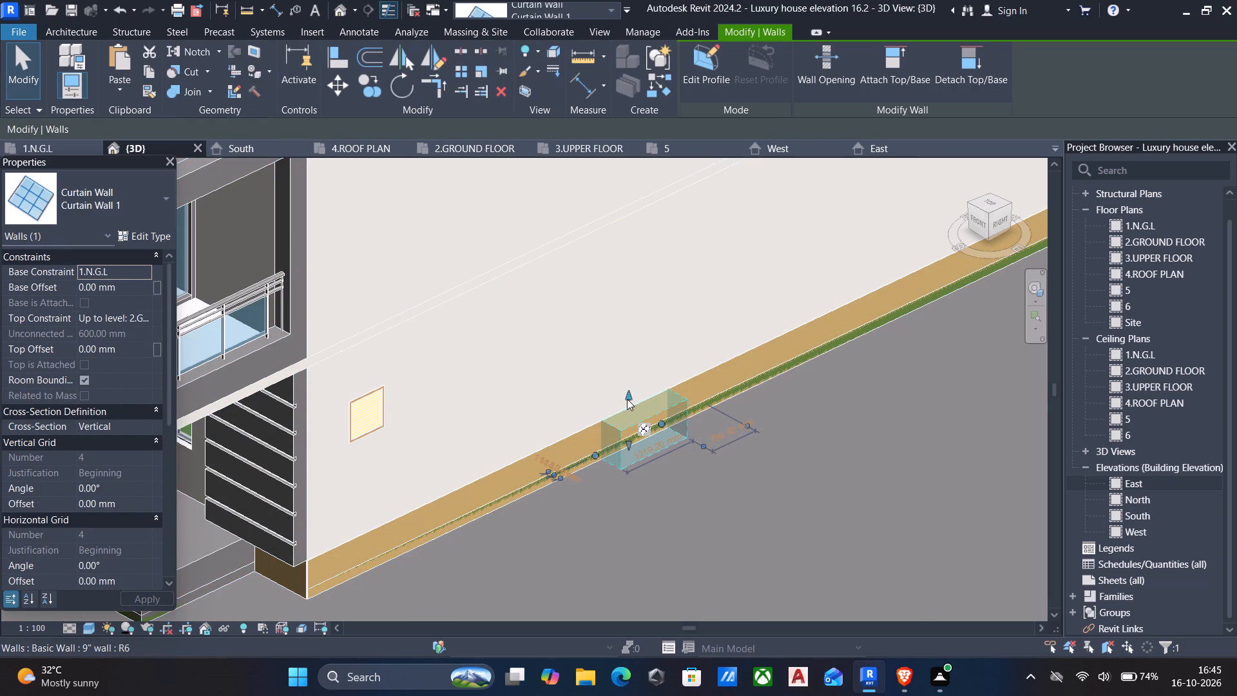
pyautogui.moveTo(627, 398); pyautogui.dragTo(602, 238)
pyautogui.scroll(-3, 623, 372)
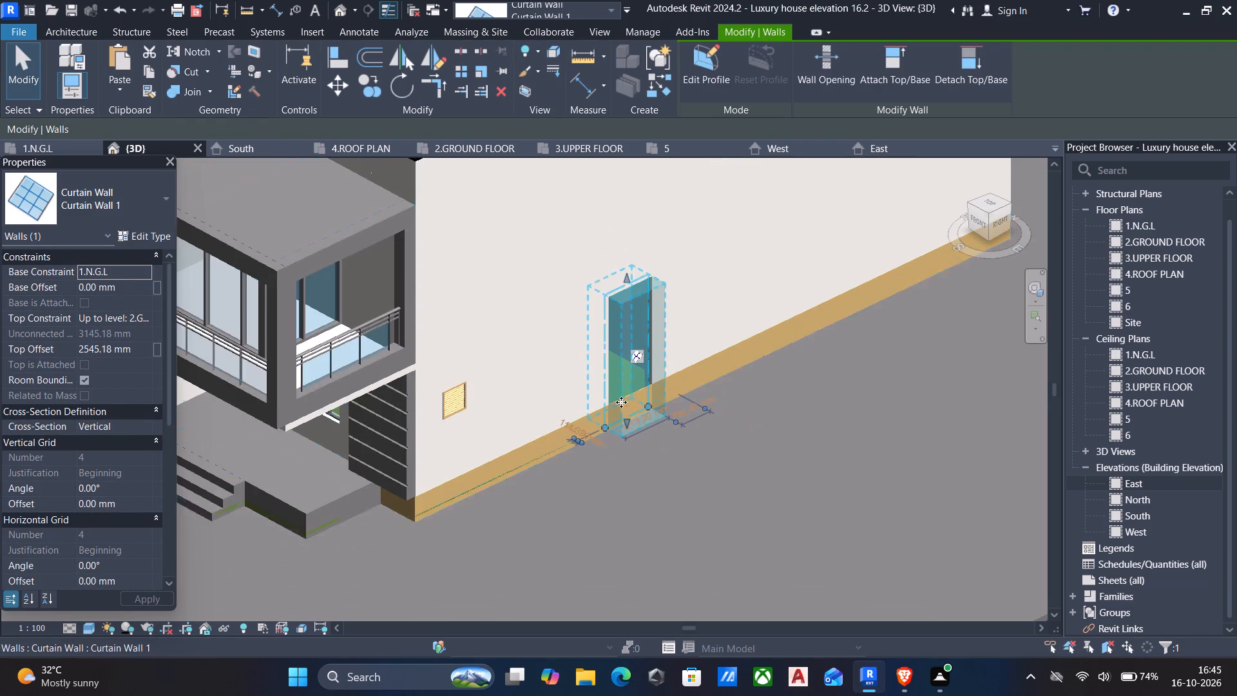
pyautogui.press('Escape')
pyautogui.moveTo(461, 403); pyautogui.dragTo(466, 559, button='middle')
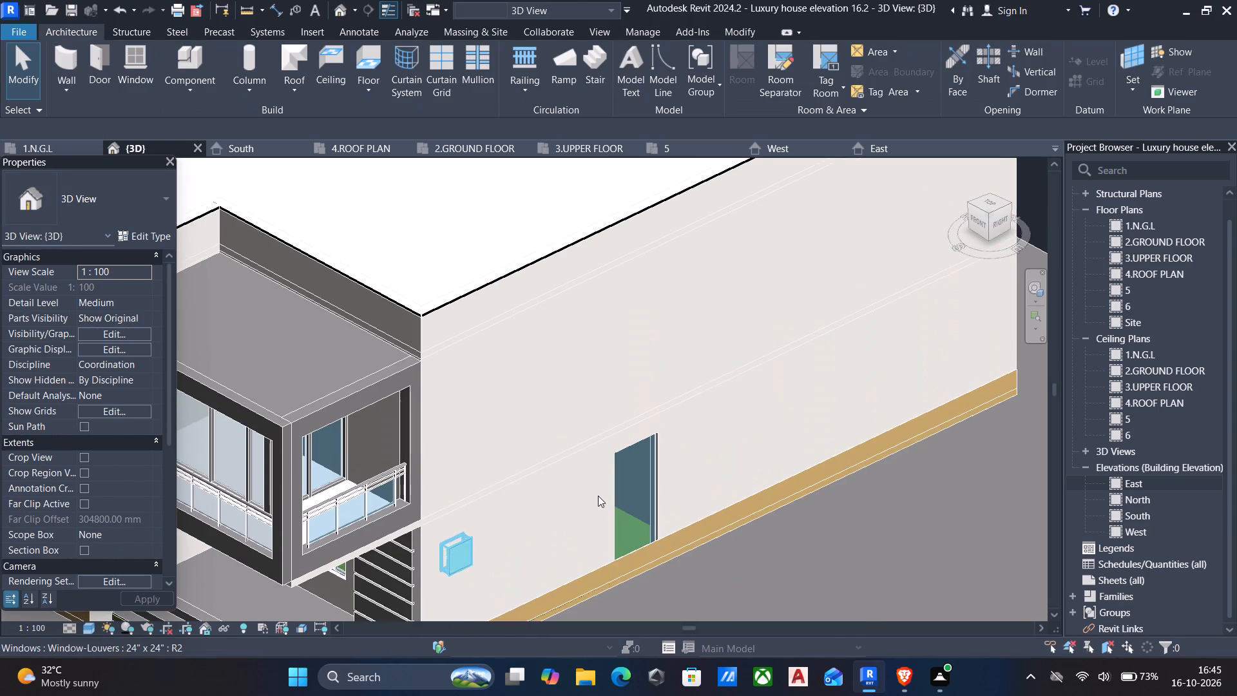
pyautogui.click(643, 456)
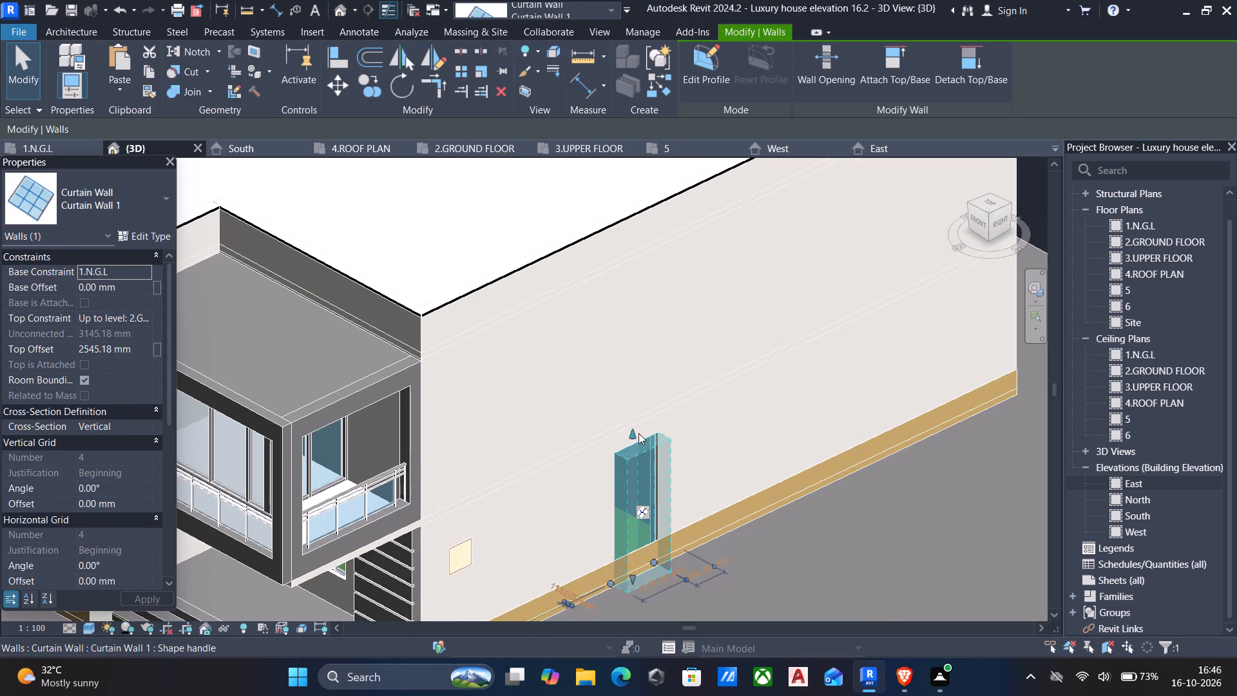
pyautogui.moveTo(637, 434); pyautogui.dragTo(634, 290)
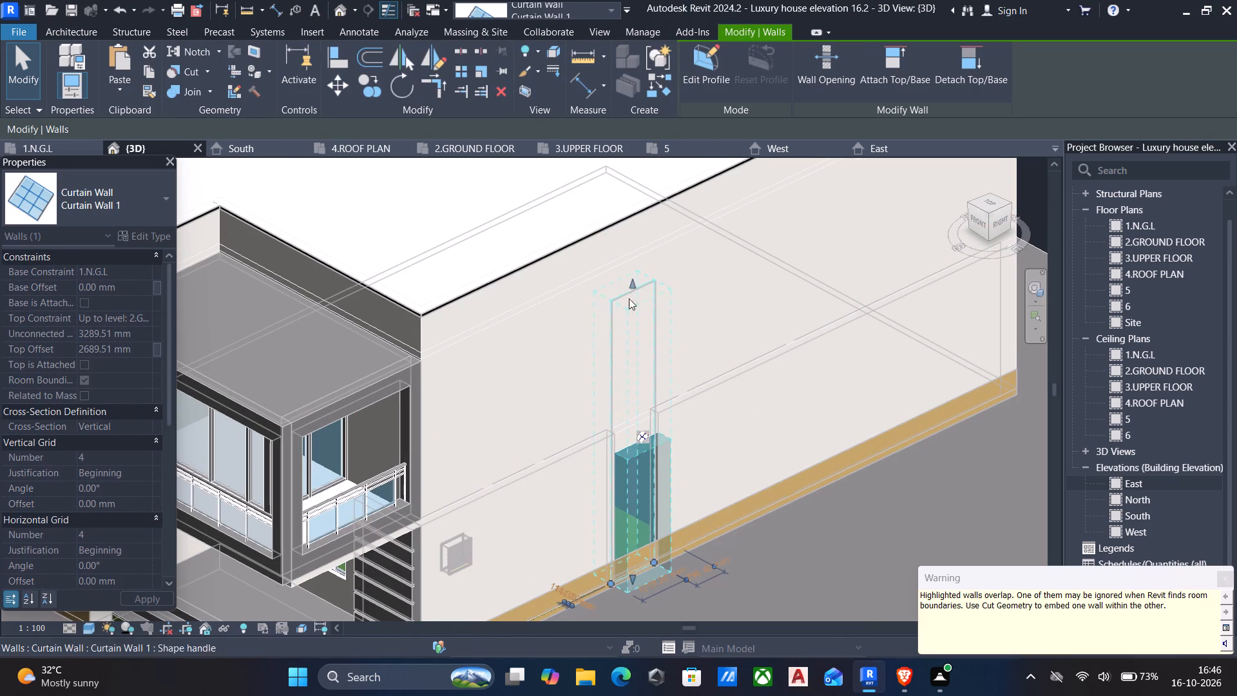
pyautogui.press('Escape')
pyautogui.scroll(-1, 691, 528)
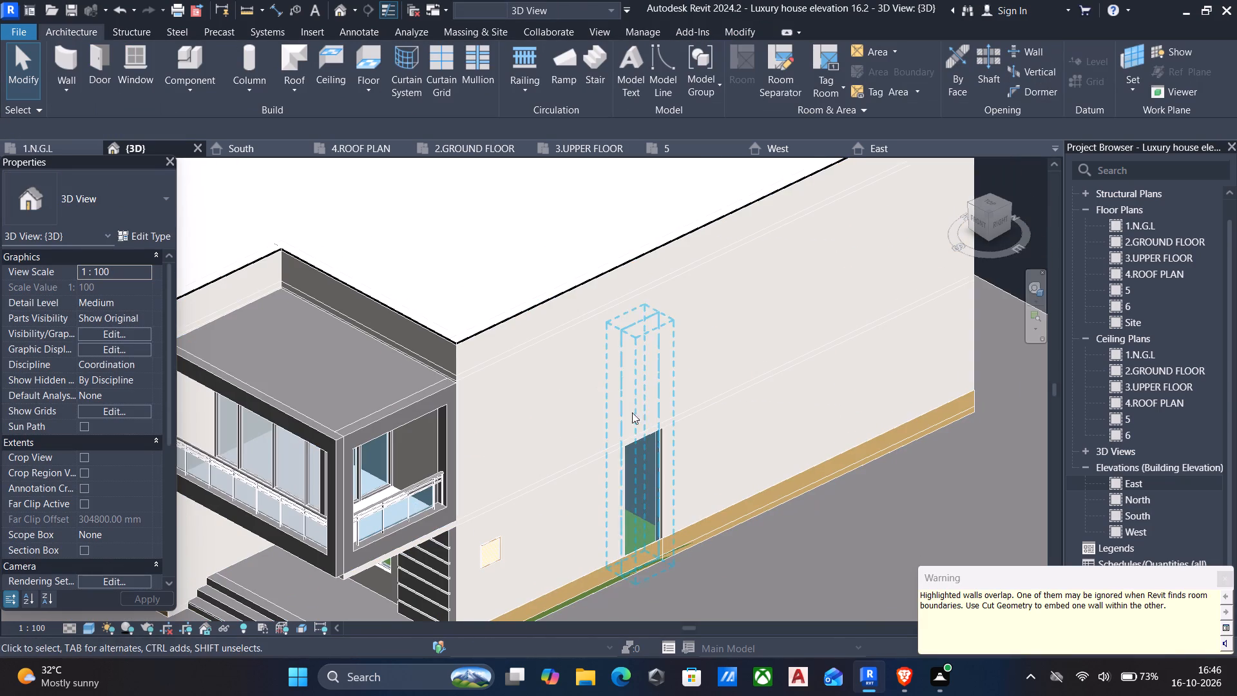
# Cut the upper-storey 9" wall on the east side with the Curtain Wall 1 segment.
pyautogui.write('li')
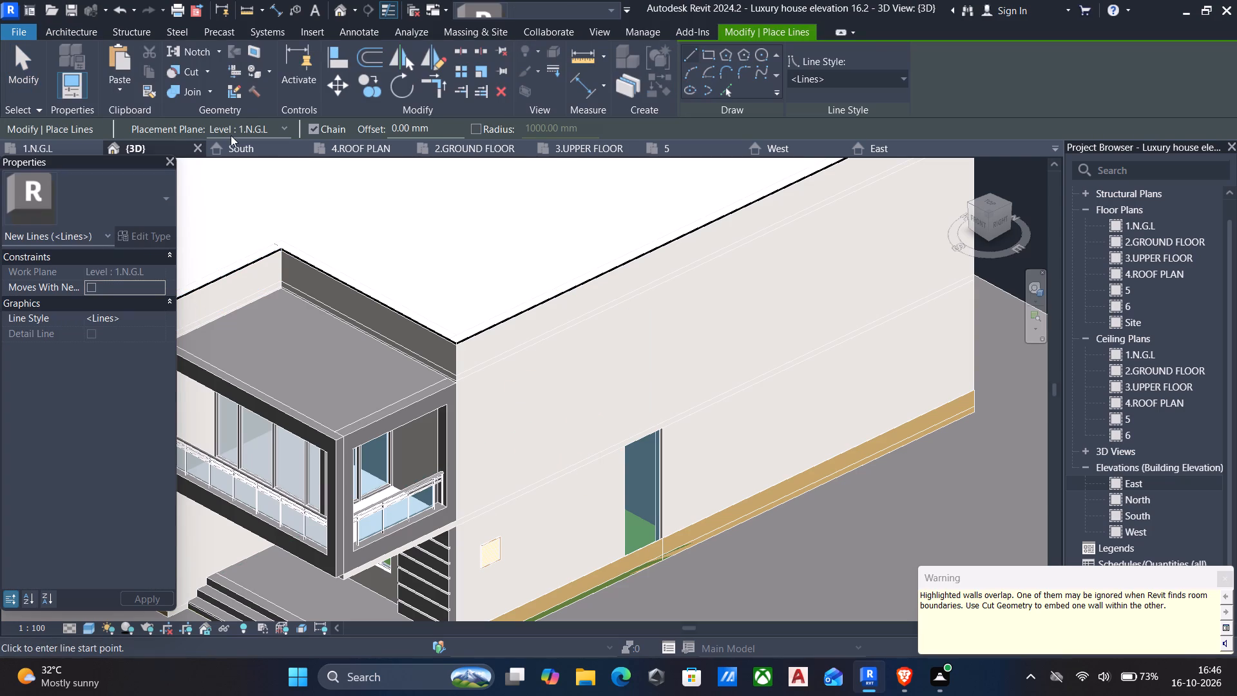
pyautogui.click(186, 68)
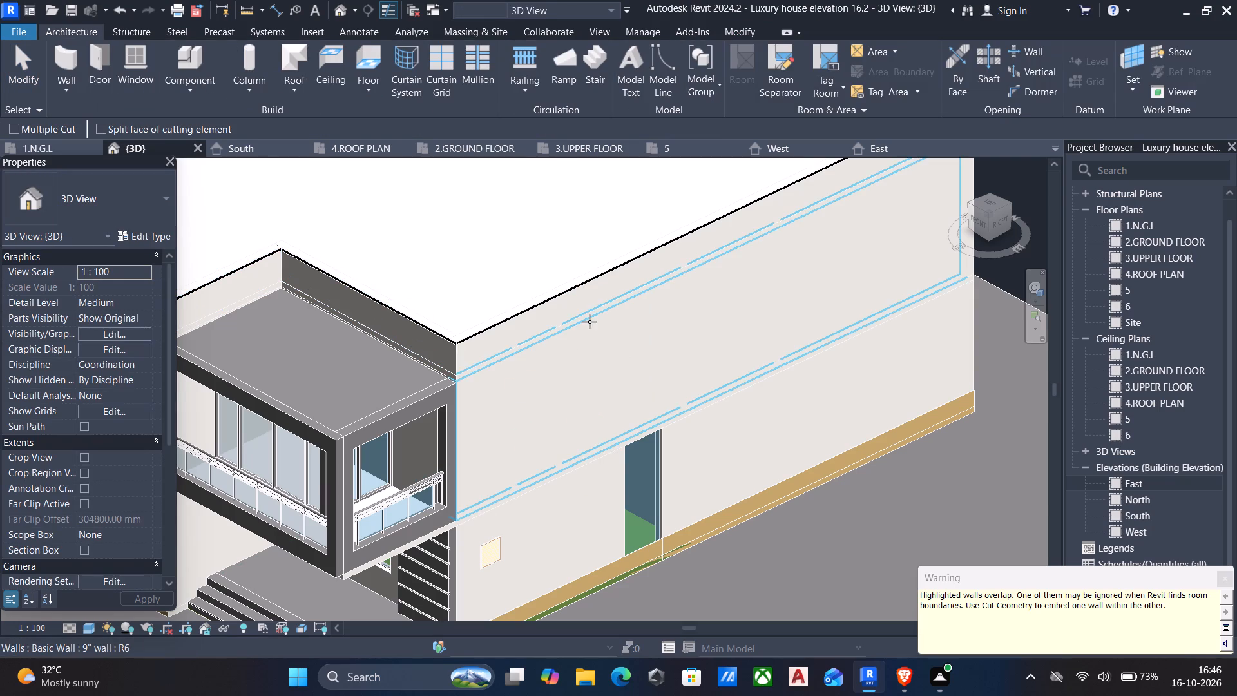
pyautogui.click(590, 322)
pyautogui.click(635, 330)
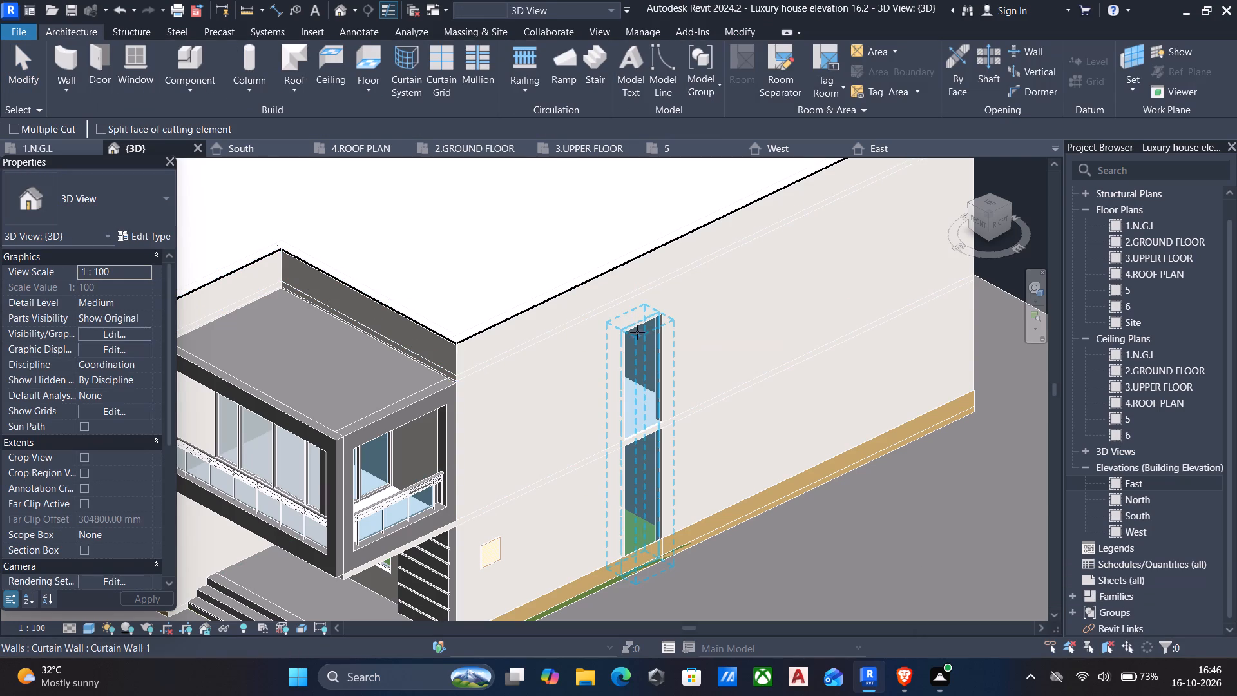
pyautogui.press('Escape')
pyautogui.scroll(-3, 658, 453)
pyautogui.press('Escape')
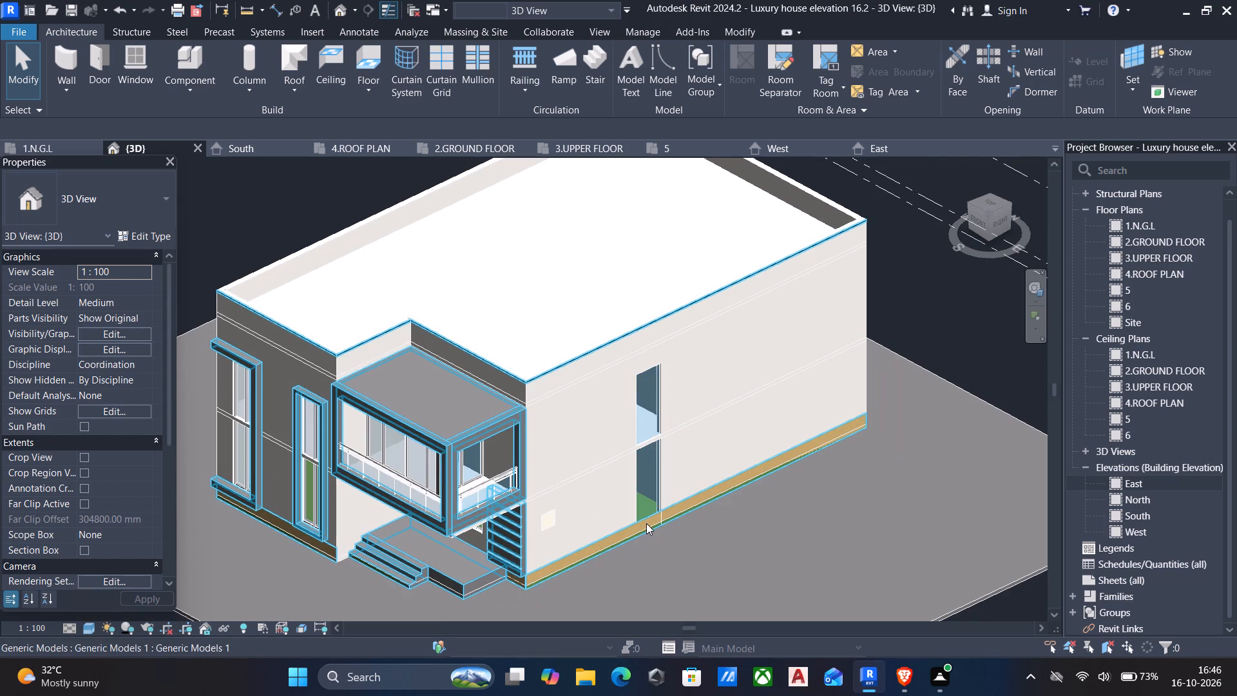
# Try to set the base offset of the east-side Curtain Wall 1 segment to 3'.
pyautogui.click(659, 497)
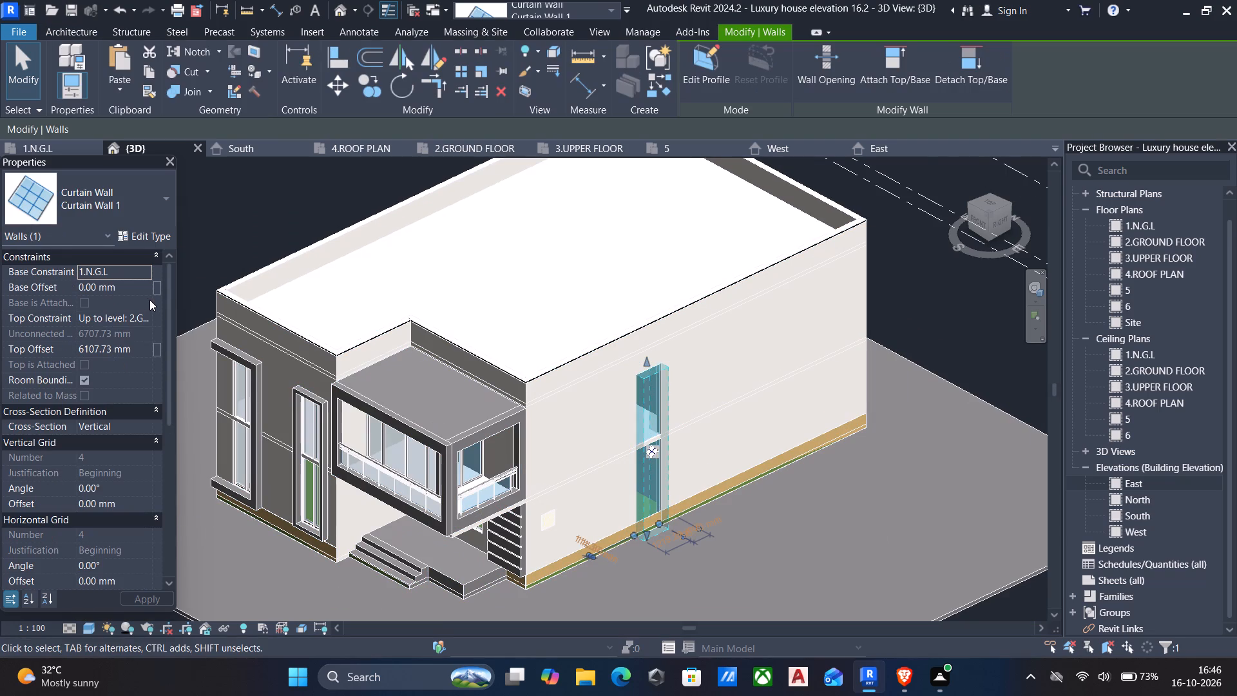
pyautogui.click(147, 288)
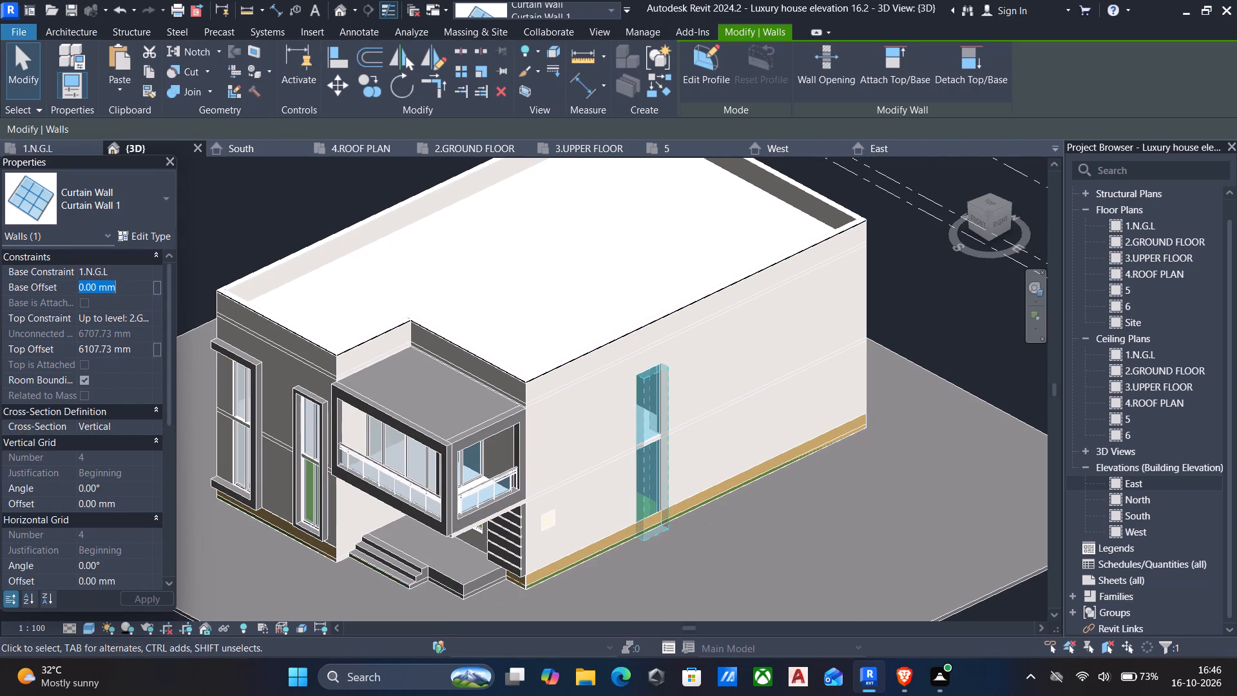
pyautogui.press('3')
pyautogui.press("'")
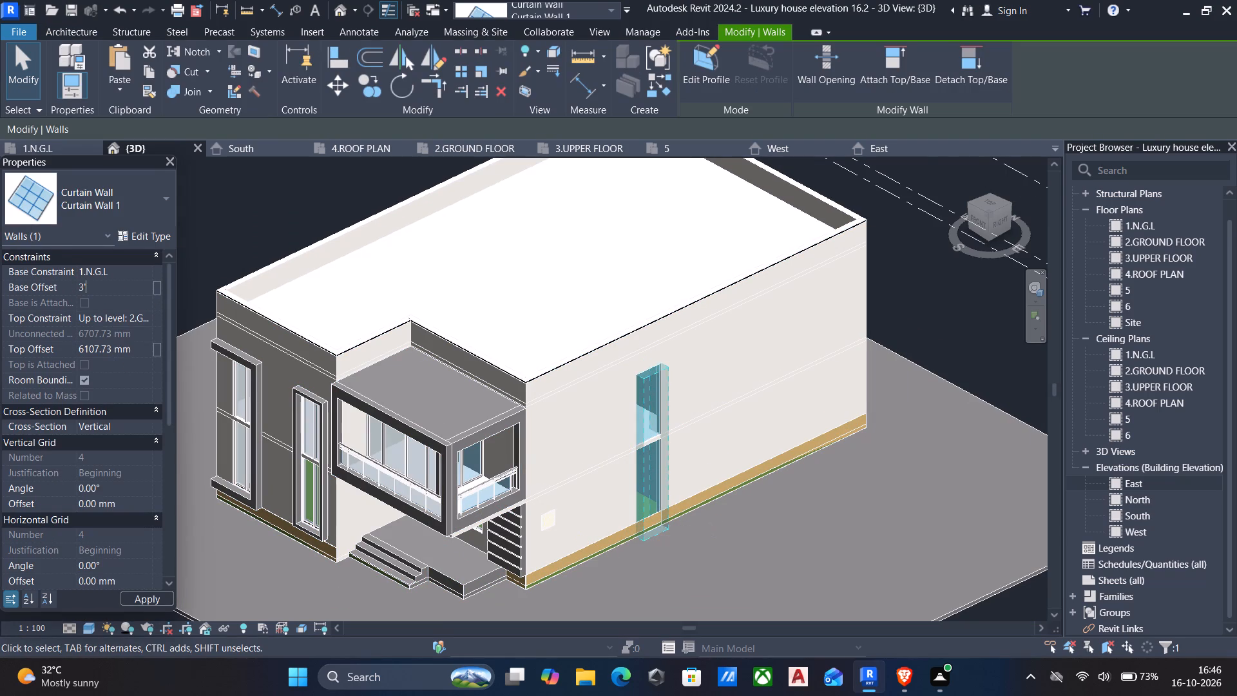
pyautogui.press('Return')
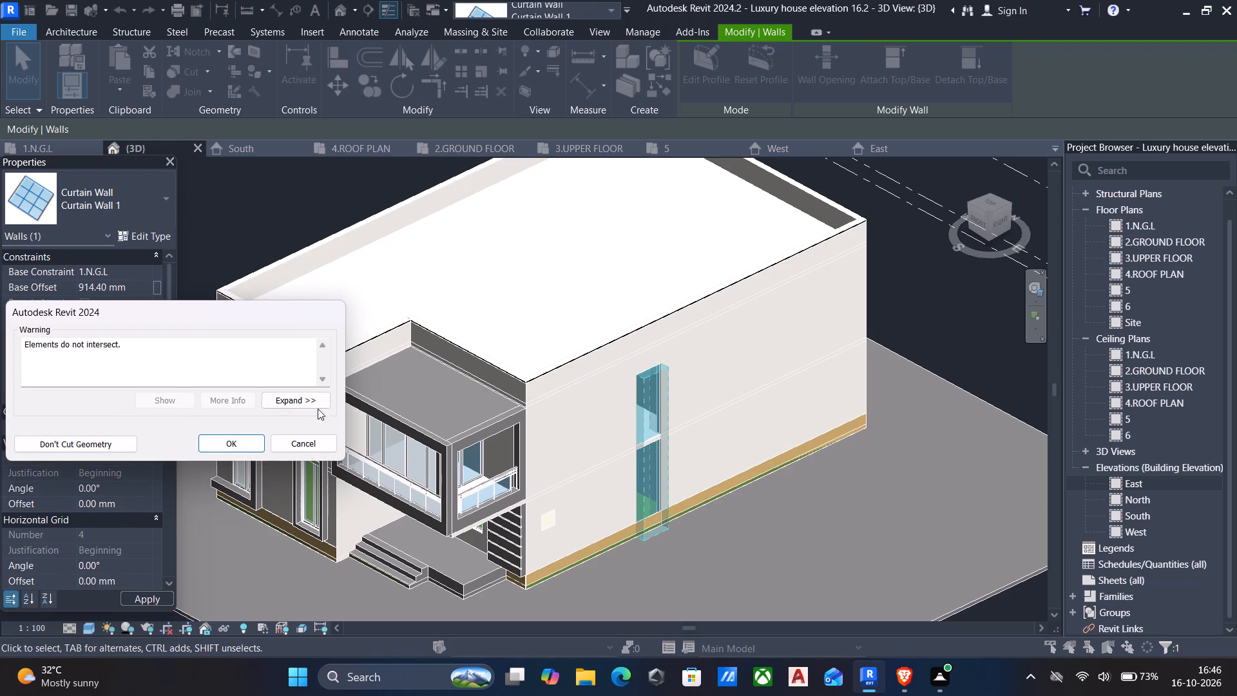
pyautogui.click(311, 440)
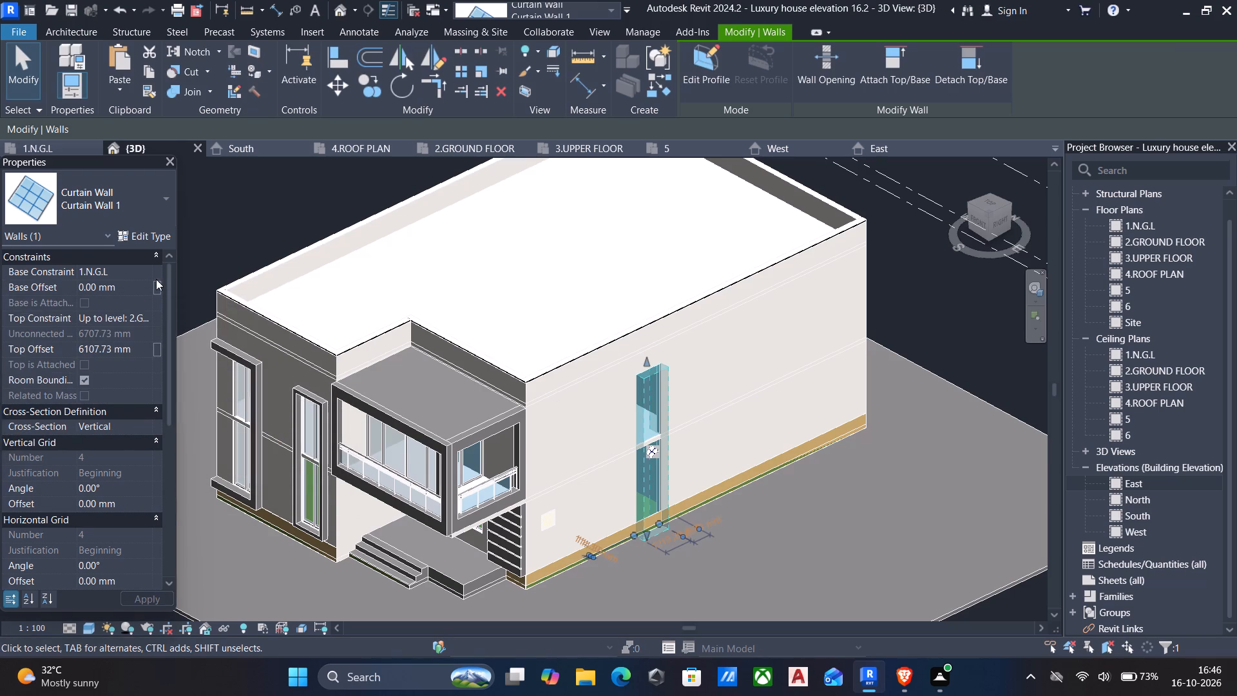
# Set the curtain wall segment's base offset to 3', removing its geometry cut from the elements it does not intersect.
pyautogui.click(148, 282)
pyautogui.press('3')
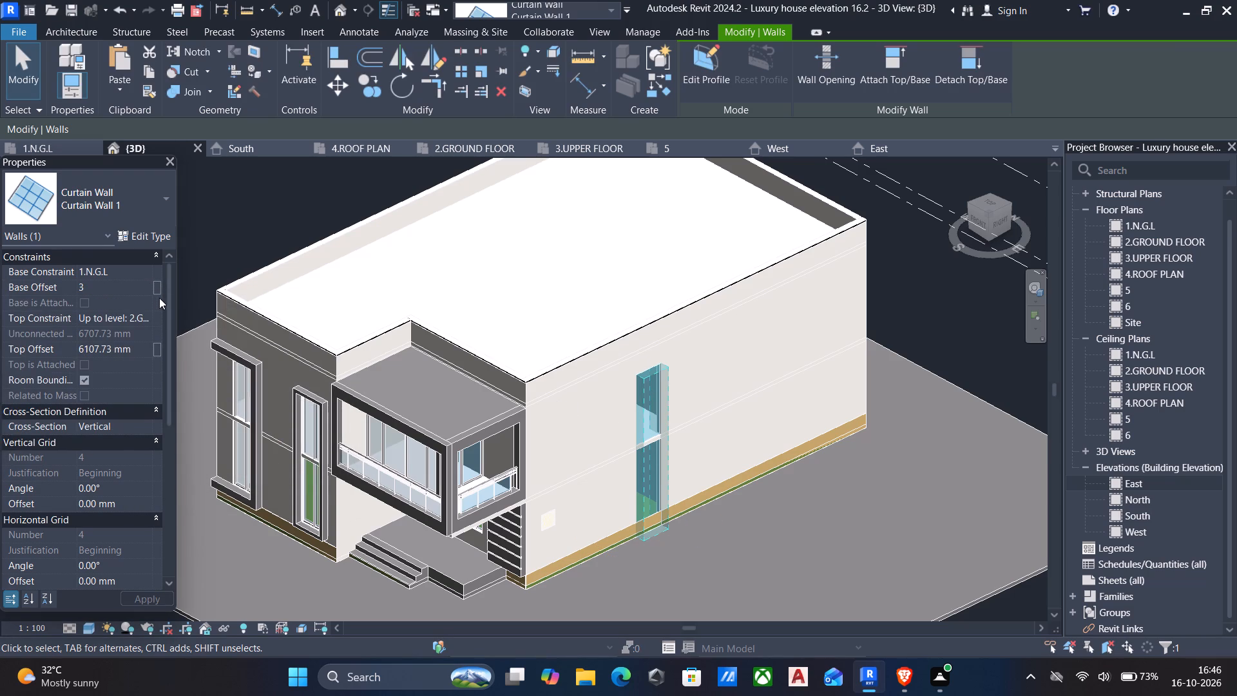
pyautogui.press("'")
pyautogui.press('Return')
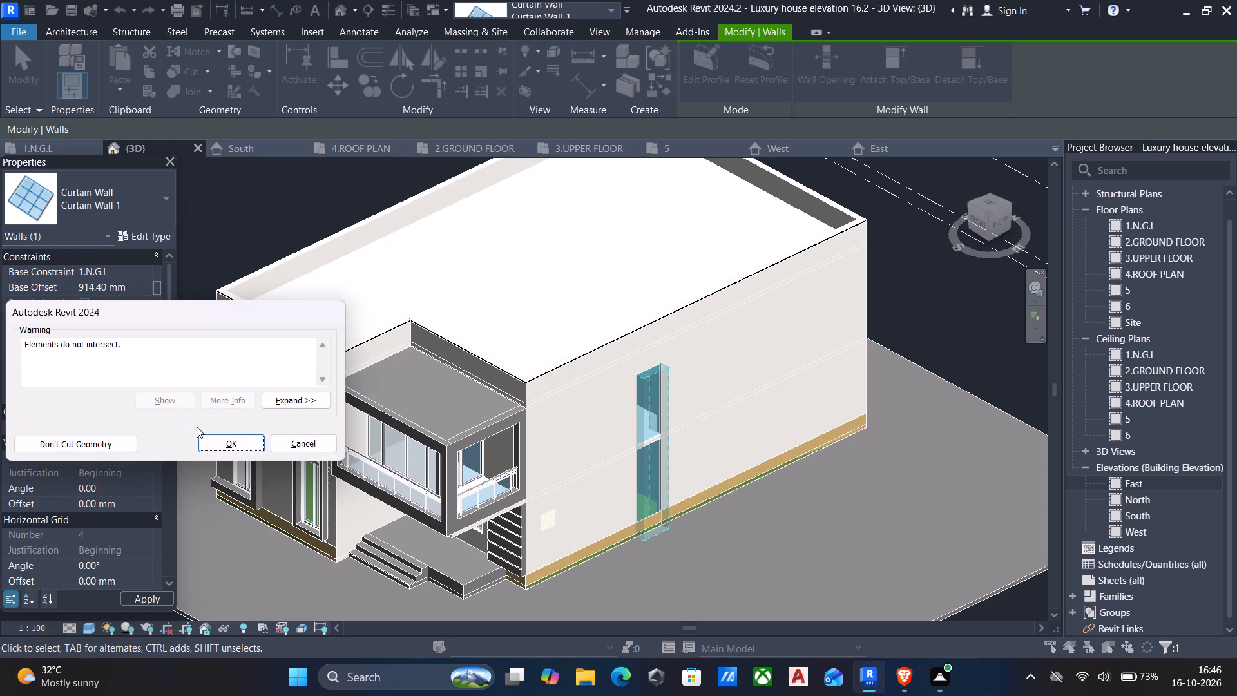
pyautogui.click(113, 441)
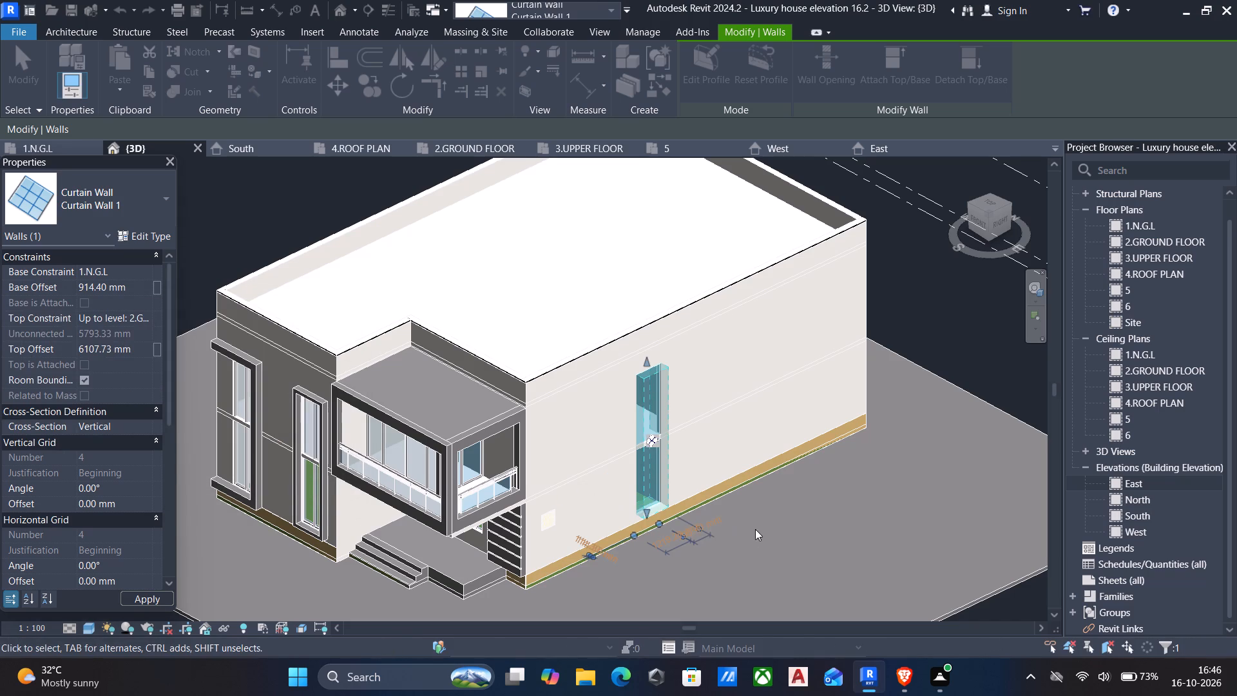
pyautogui.press('Escape')
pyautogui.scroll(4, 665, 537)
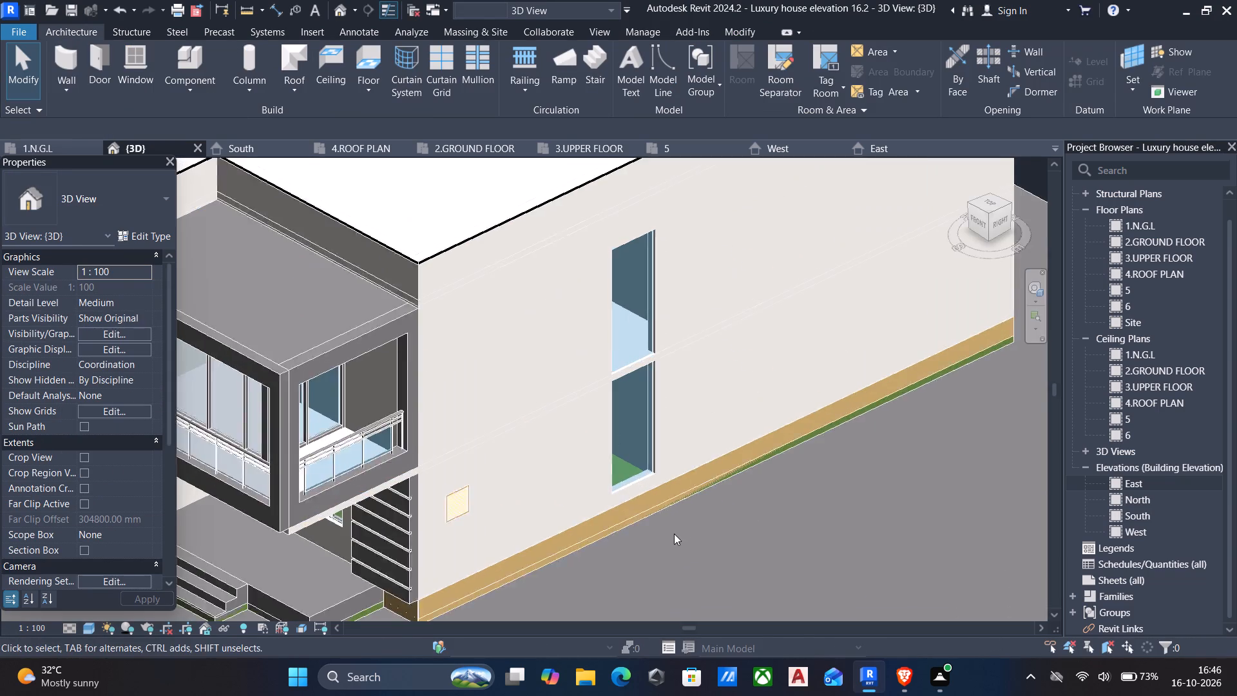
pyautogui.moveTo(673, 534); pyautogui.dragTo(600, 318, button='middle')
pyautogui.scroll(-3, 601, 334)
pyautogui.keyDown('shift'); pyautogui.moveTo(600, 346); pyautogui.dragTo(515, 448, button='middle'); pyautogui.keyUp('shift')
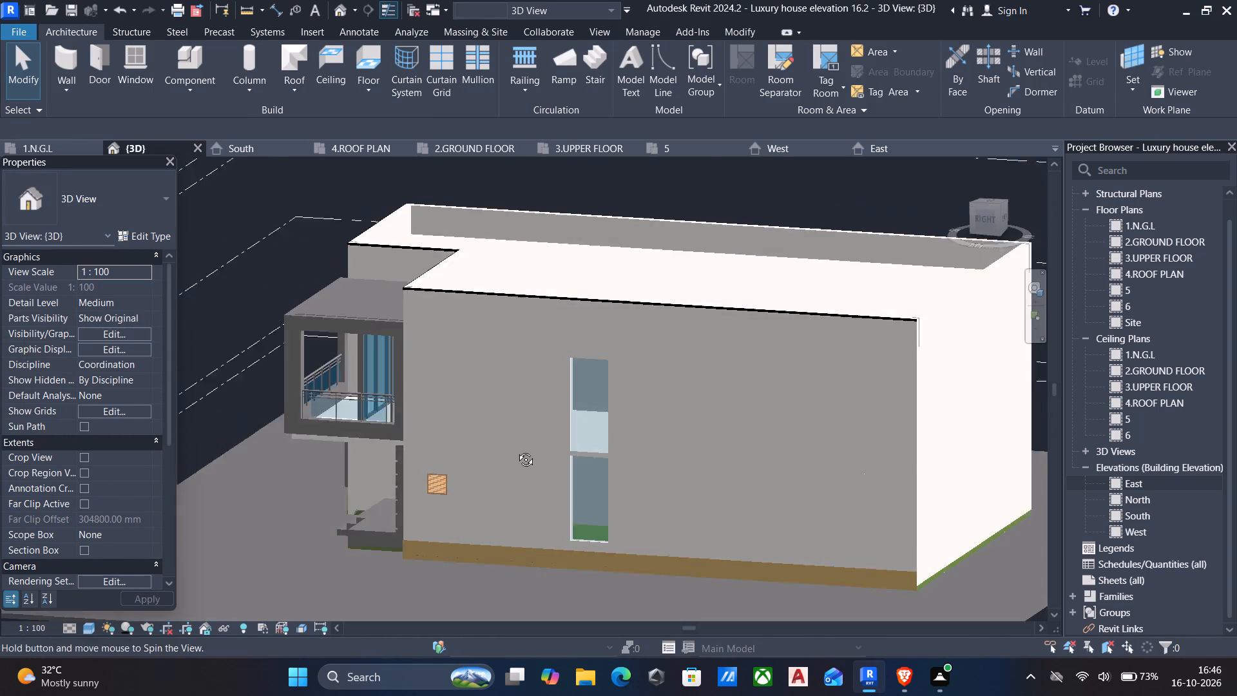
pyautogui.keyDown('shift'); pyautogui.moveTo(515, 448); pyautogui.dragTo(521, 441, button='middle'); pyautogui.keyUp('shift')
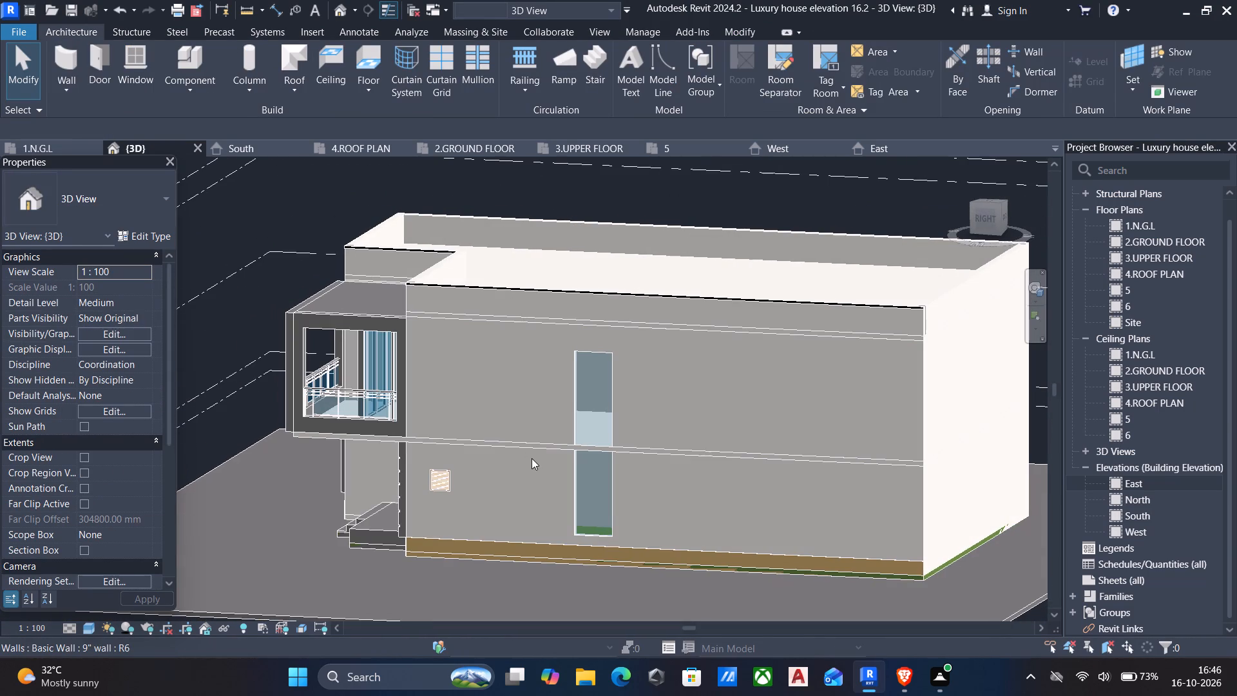
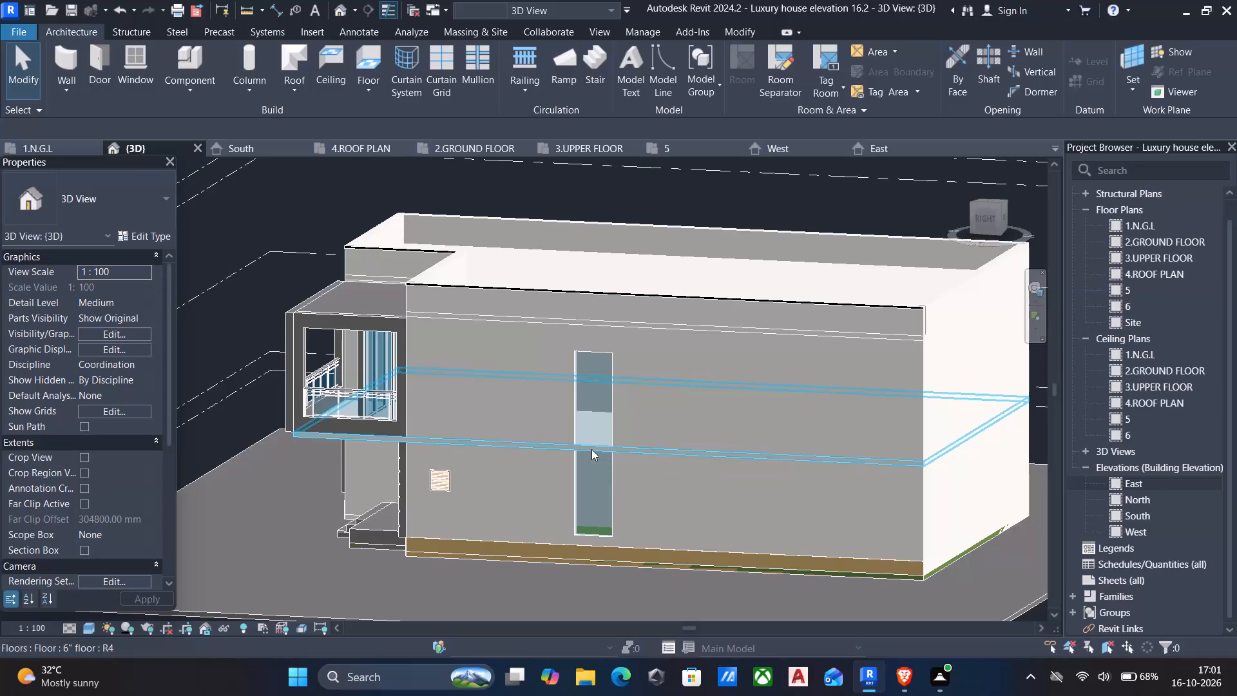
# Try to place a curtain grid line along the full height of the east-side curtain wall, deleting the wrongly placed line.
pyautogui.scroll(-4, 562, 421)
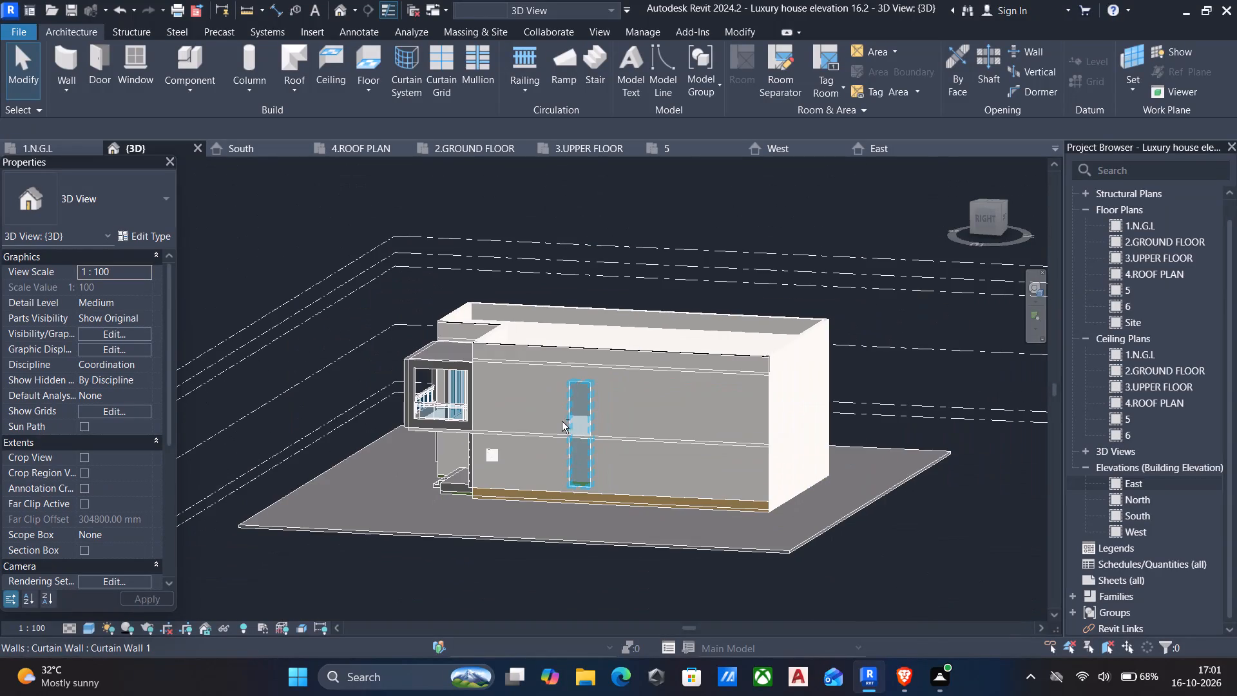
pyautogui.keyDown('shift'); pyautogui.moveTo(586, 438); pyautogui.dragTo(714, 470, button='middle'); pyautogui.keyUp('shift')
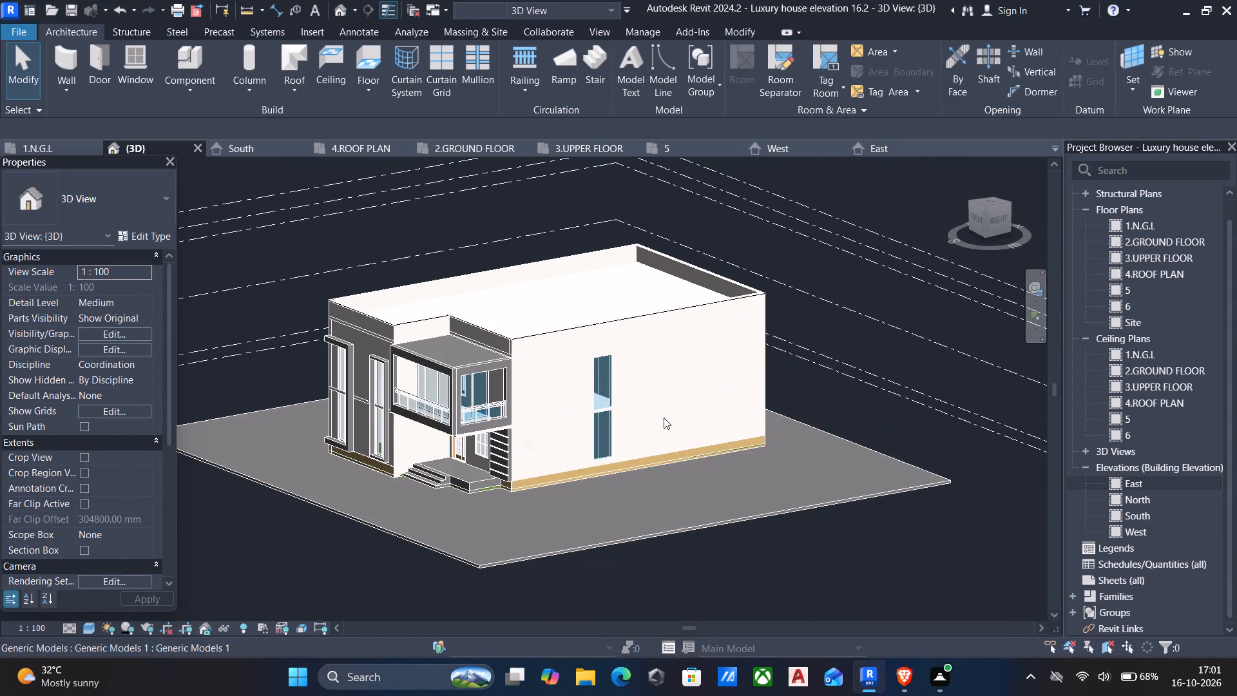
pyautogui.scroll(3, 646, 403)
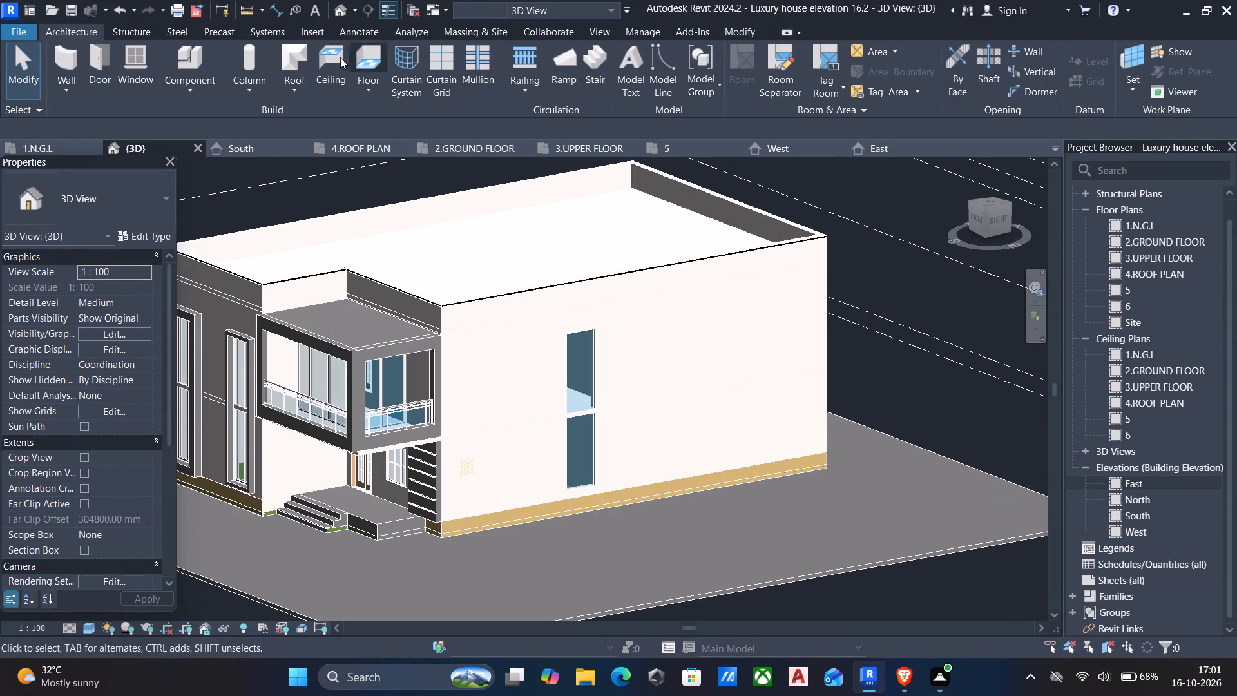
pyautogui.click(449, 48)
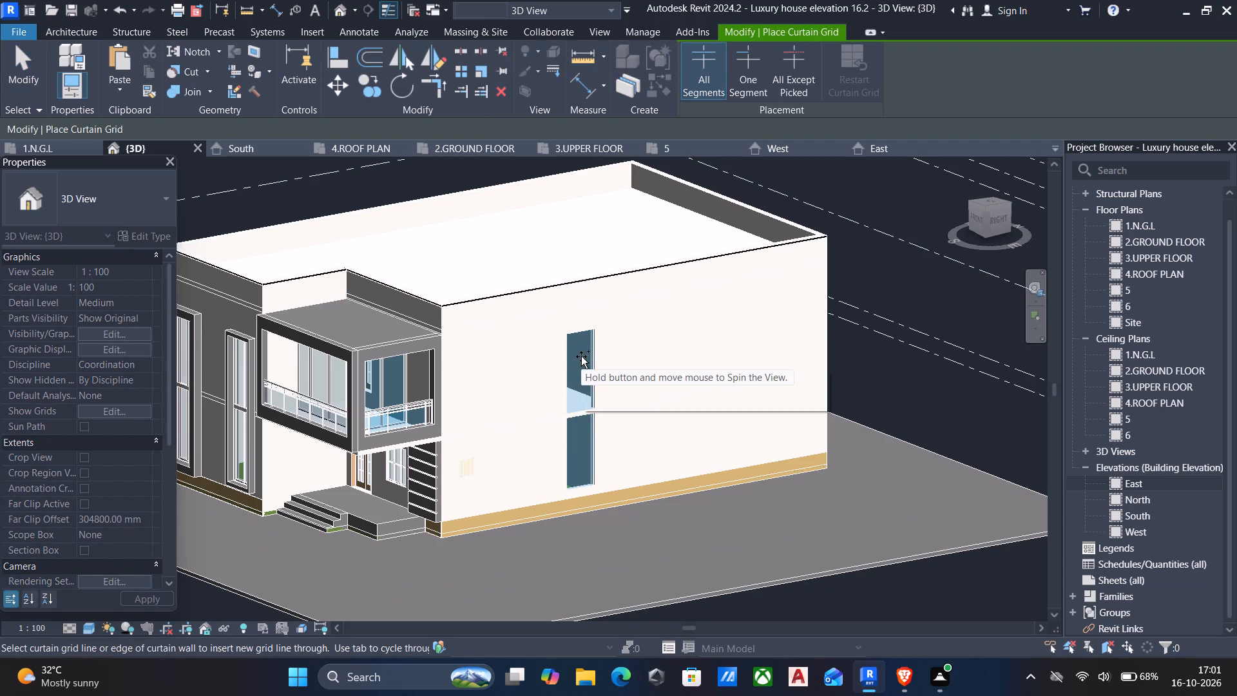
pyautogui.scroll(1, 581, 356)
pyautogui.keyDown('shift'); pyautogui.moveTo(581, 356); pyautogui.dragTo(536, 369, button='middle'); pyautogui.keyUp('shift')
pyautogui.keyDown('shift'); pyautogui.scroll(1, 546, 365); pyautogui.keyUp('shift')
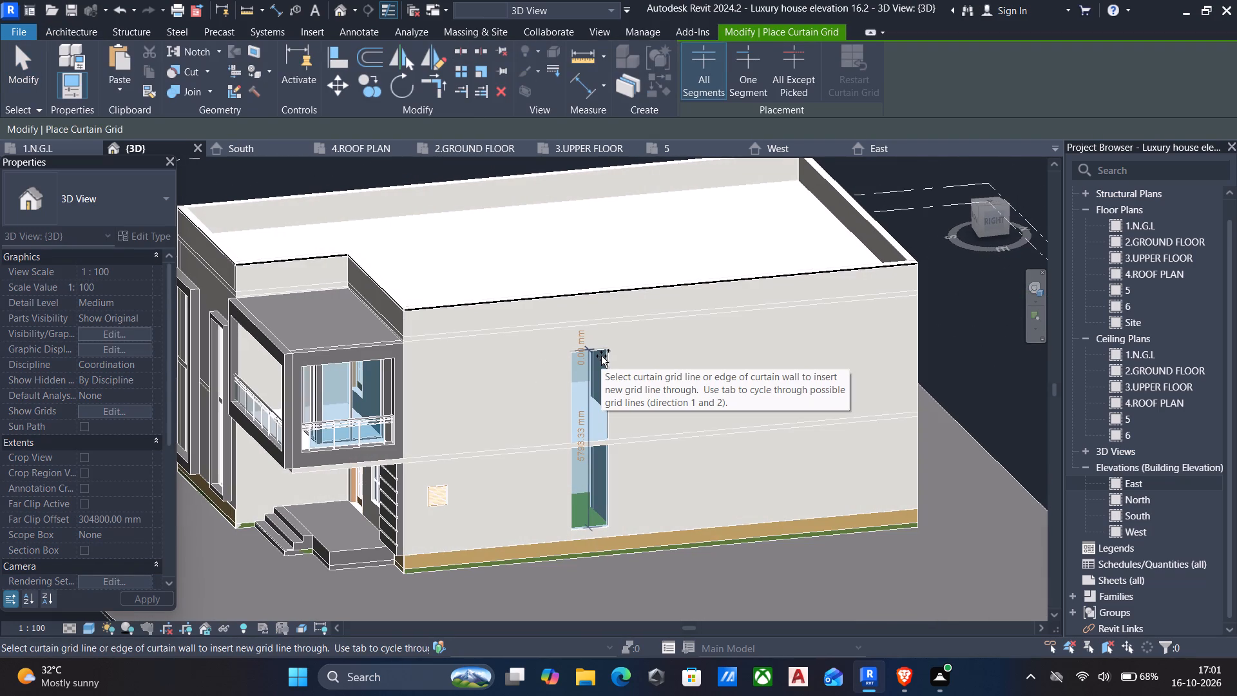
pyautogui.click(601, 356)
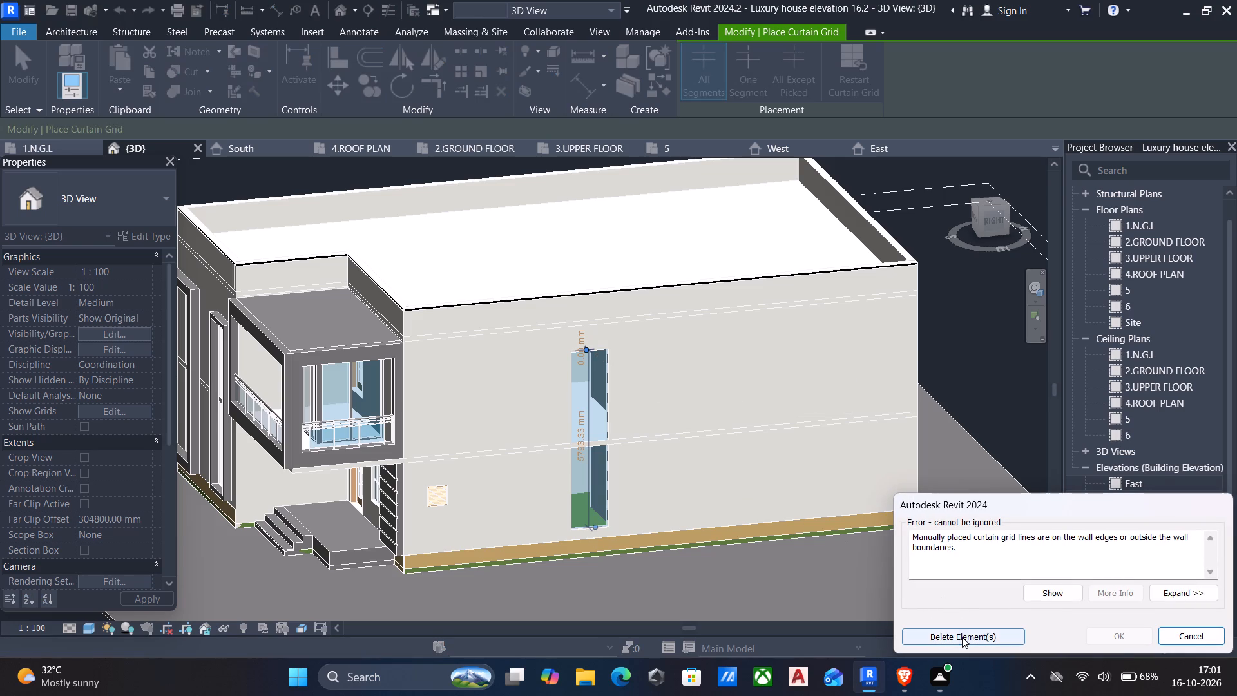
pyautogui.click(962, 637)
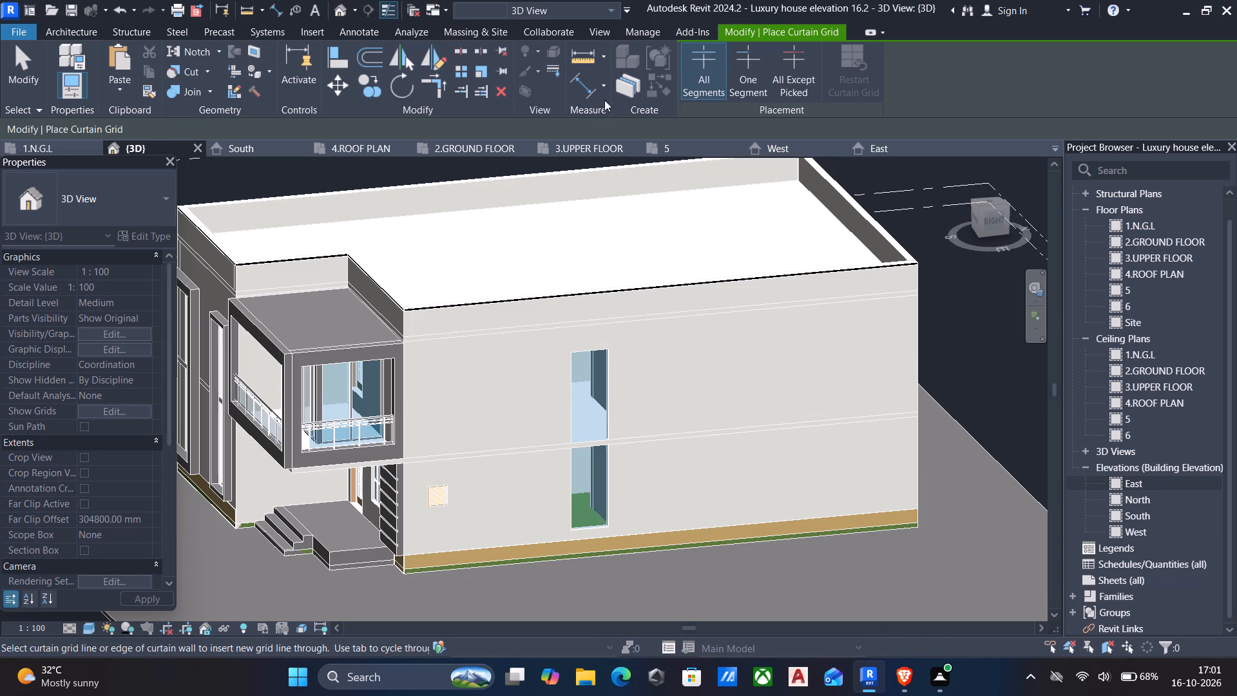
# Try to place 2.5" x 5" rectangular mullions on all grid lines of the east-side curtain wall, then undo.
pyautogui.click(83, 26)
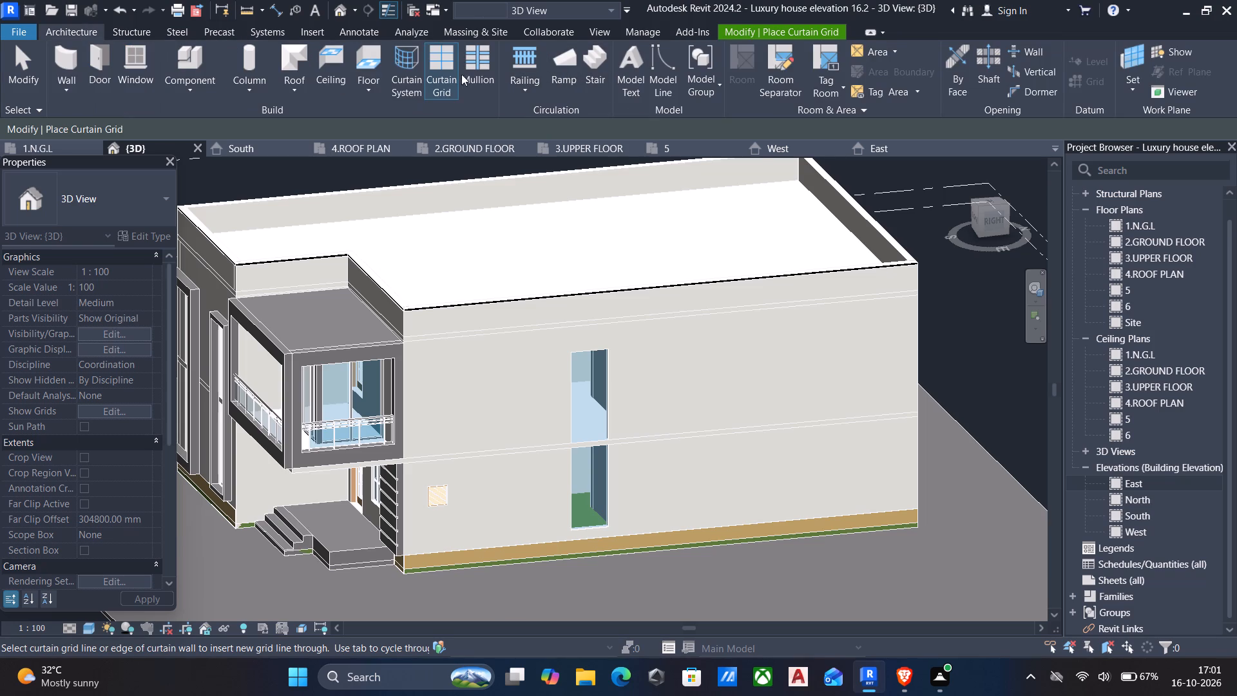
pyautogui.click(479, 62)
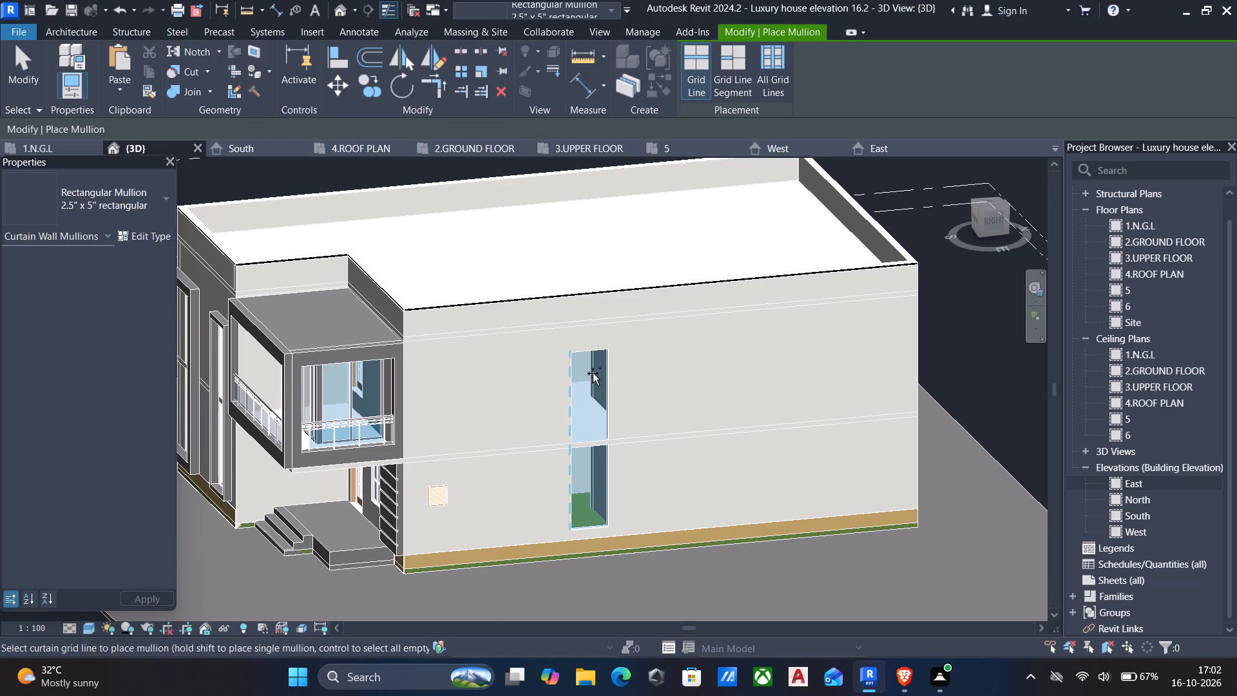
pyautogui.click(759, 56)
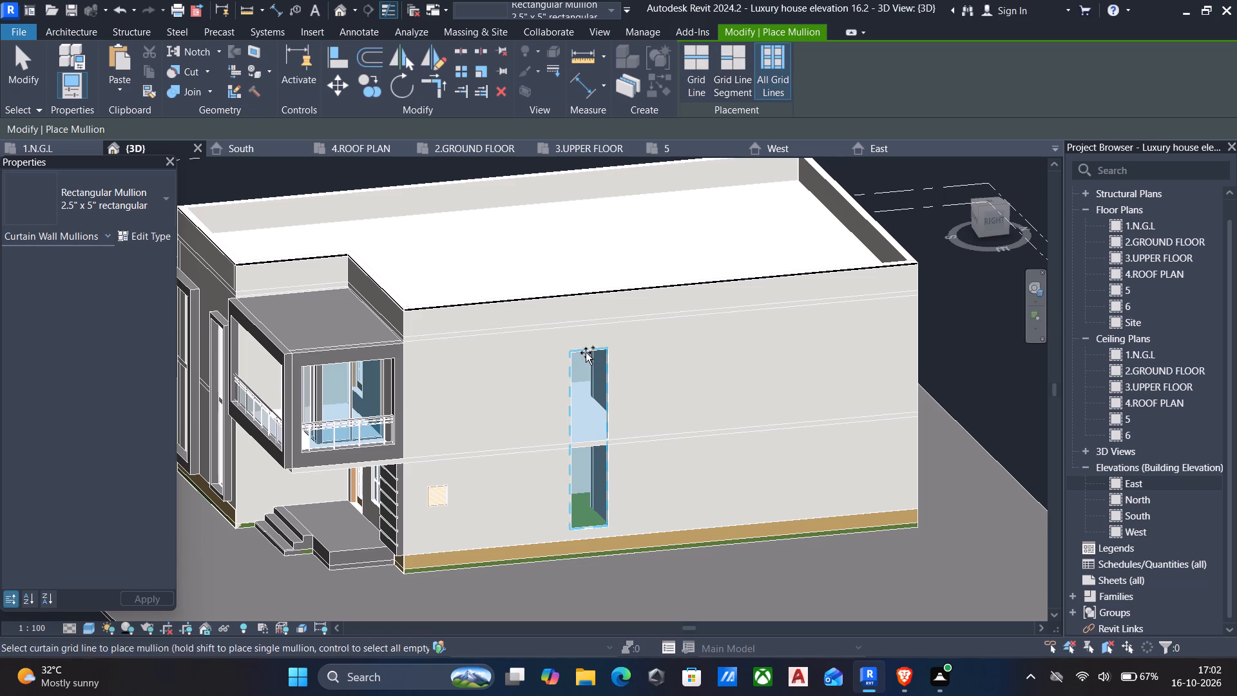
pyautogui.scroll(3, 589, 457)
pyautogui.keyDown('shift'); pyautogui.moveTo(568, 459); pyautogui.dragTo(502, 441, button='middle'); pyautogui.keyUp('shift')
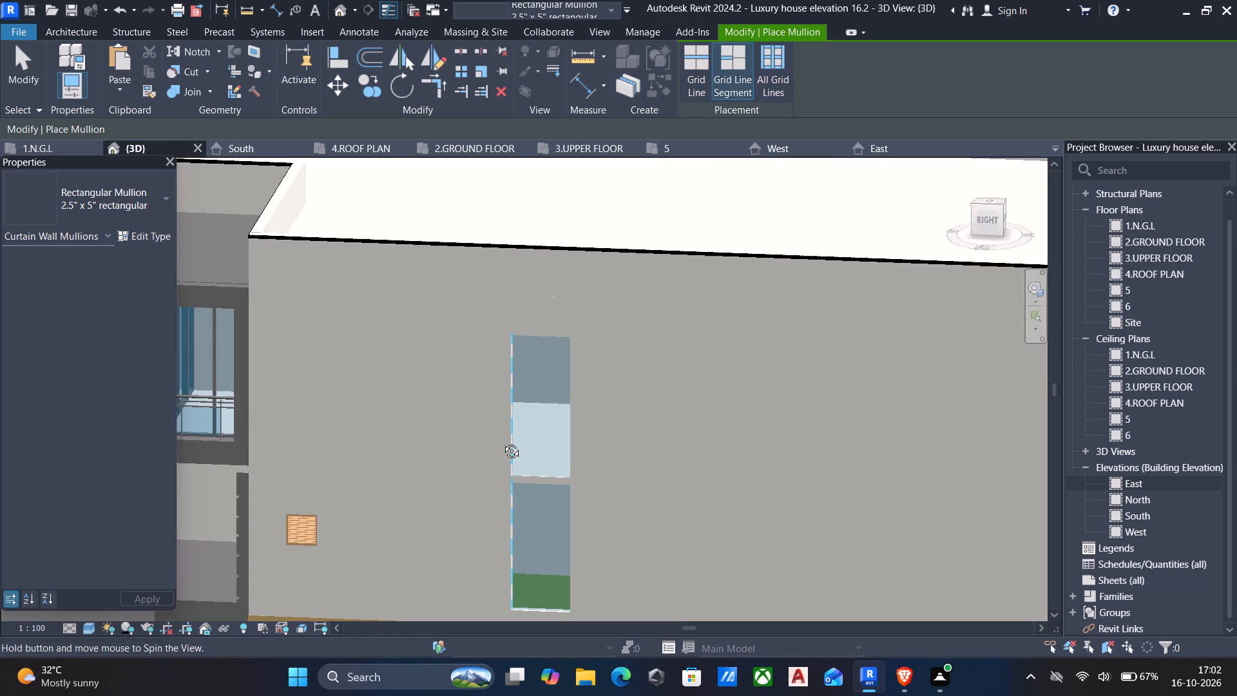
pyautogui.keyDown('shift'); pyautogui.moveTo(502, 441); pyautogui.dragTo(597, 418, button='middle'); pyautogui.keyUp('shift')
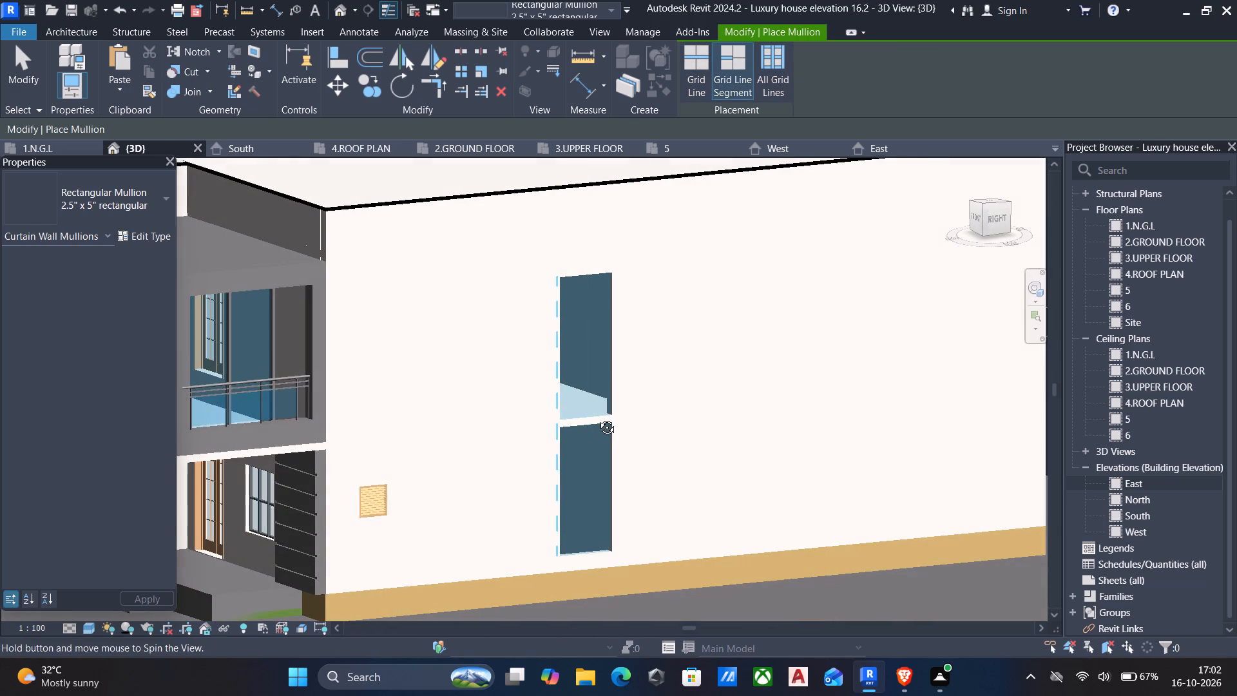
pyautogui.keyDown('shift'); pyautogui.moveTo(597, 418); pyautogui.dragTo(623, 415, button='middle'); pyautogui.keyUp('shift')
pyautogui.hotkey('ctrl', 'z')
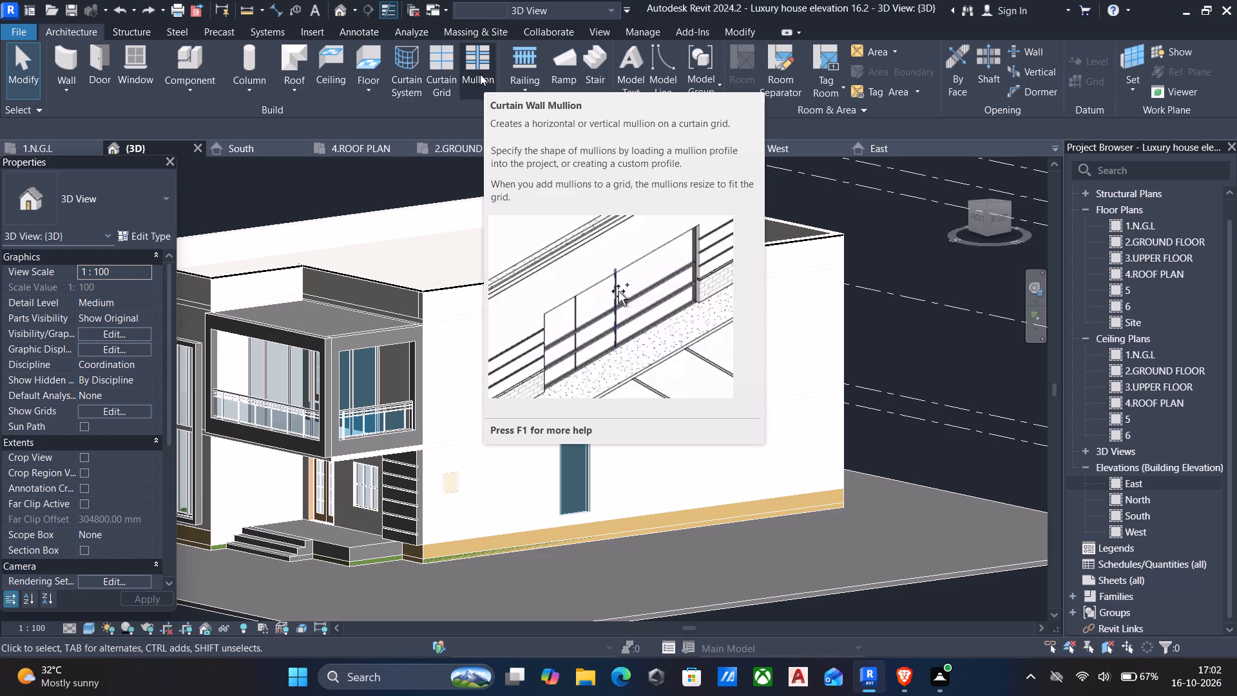
# Examine the house's front facade, balcony and east side to compare their glazing.
pyautogui.scroll(-2, 648, 403)
pyautogui.moveTo(649, 403); pyautogui.dragTo(701, 389, button='middle')
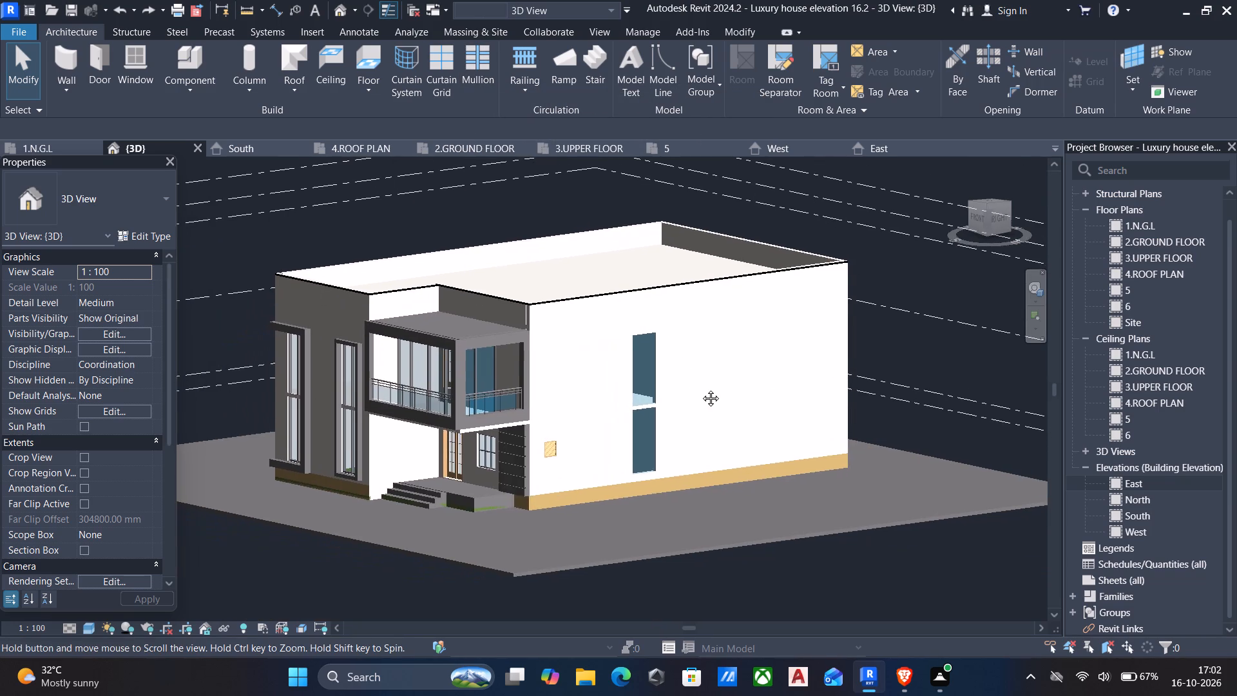
pyautogui.moveTo(701, 389); pyautogui.dragTo(740, 378, button='middle')
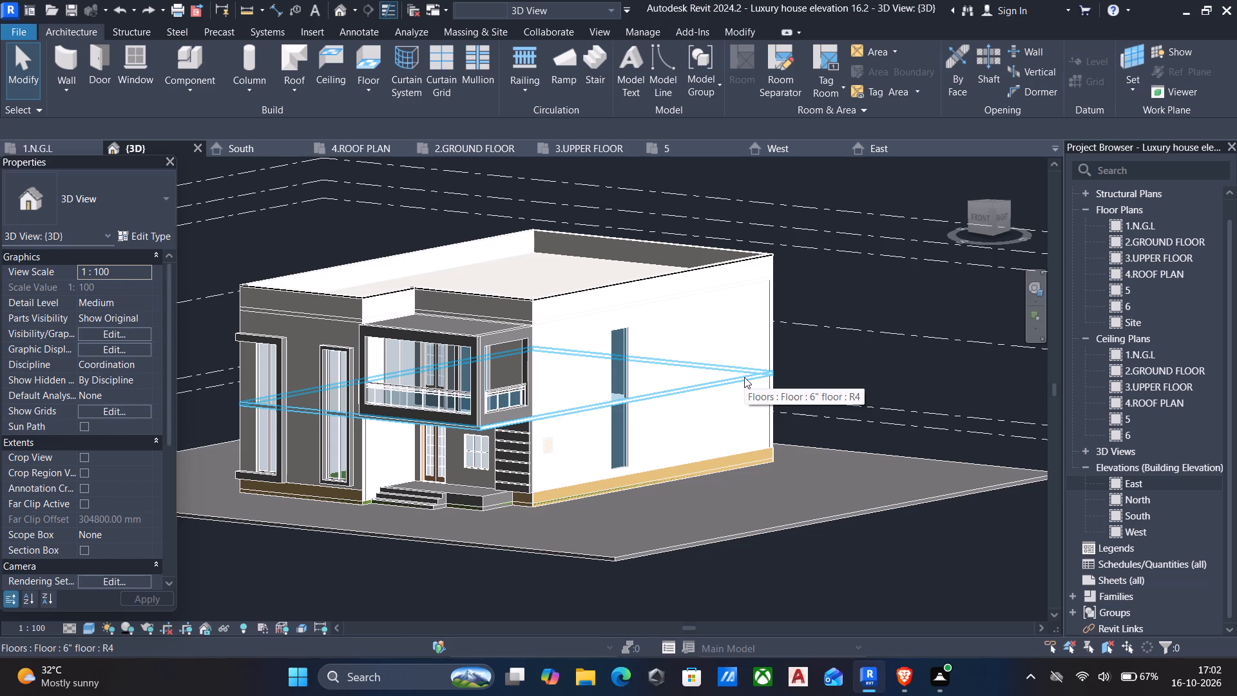
pyautogui.moveTo(738, 361); pyautogui.dragTo(816, 376, button='middle')
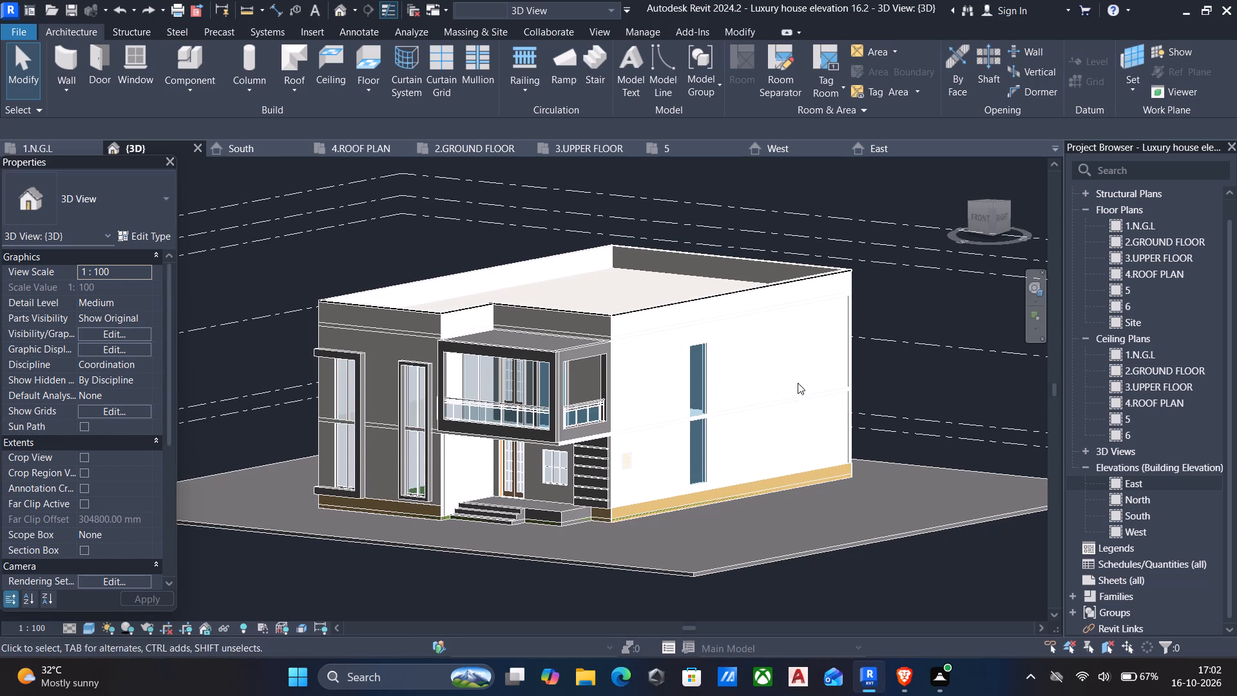
pyautogui.scroll(4, 554, 385)
pyautogui.moveTo(493, 393); pyautogui.dragTo(568, 383, button='middle')
pyautogui.scroll(-2, 569, 383)
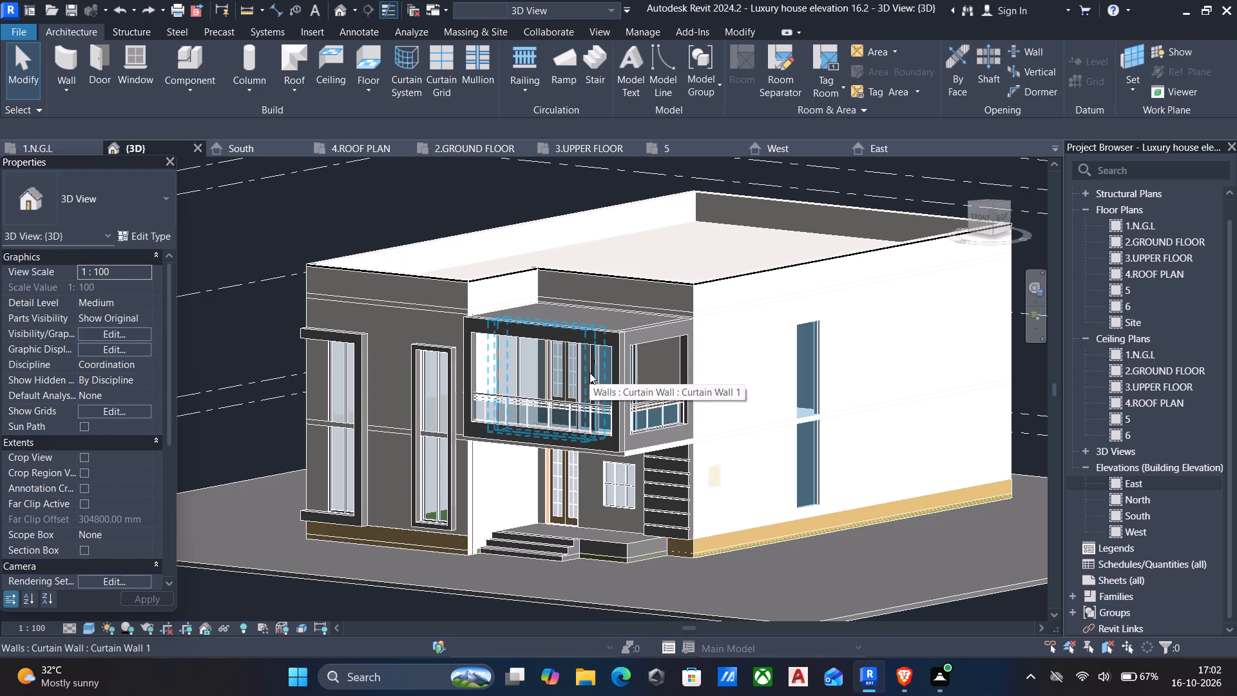
pyautogui.keyDown('shift'); pyautogui.moveTo(648, 380); pyautogui.dragTo(647, 380, button='middle'); pyautogui.keyUp('shift')
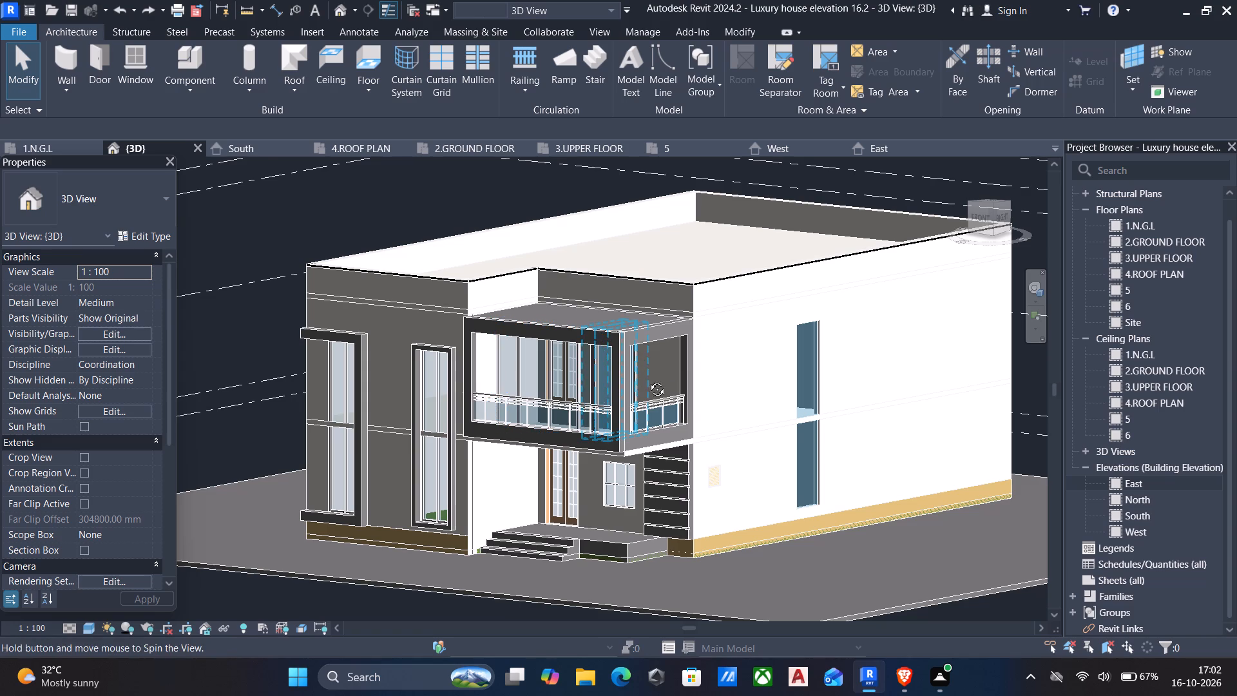
pyautogui.keyDown('shift'); pyautogui.moveTo(647, 380); pyautogui.dragTo(591, 391, button='middle'); pyautogui.keyUp('shift')
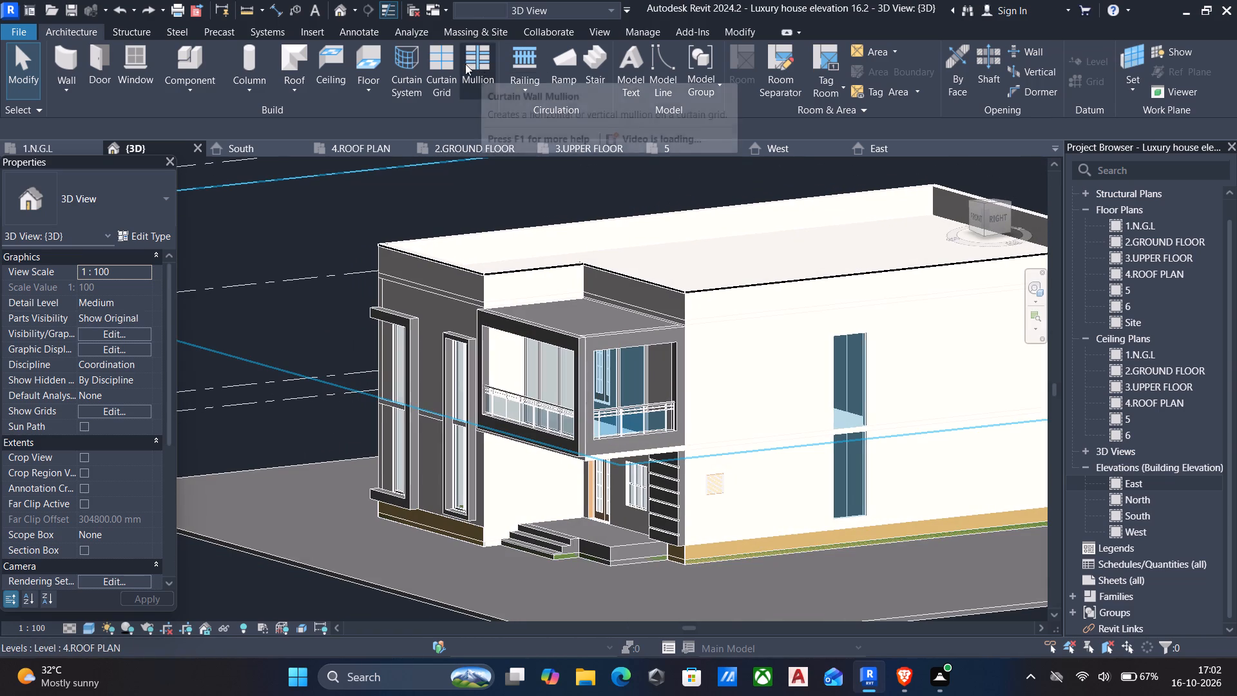
# Place a vertical curtain grid line through all segments at the middle of the east-side curtain wall's width.
pyautogui.click(451, 62)
pyautogui.moveTo(702, 311); pyautogui.dragTo(486, 337, button='middle')
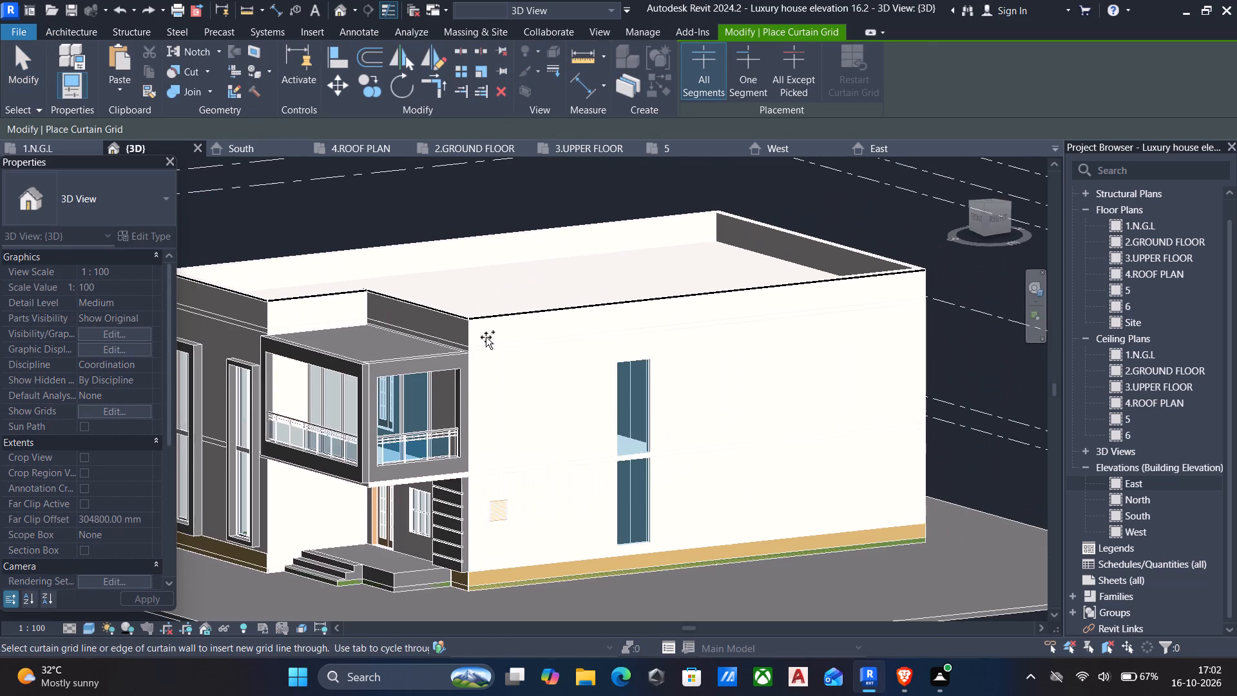
pyautogui.keyDown('shift'); pyautogui.moveTo(565, 389); pyautogui.dragTo(527, 397, button='middle'); pyautogui.keyUp('shift')
pyautogui.scroll(3, 580, 397)
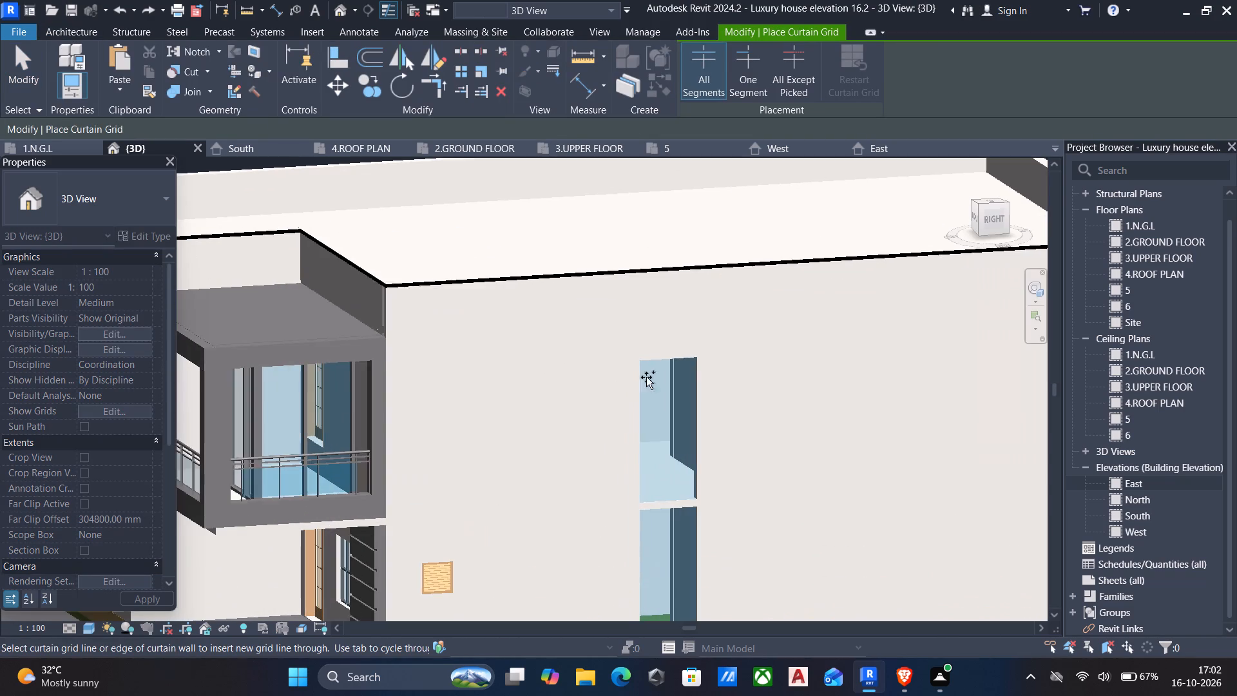
pyautogui.scroll(1, 665, 367)
pyautogui.moveTo(665, 367); pyautogui.dragTo(654, 371, button='middle')
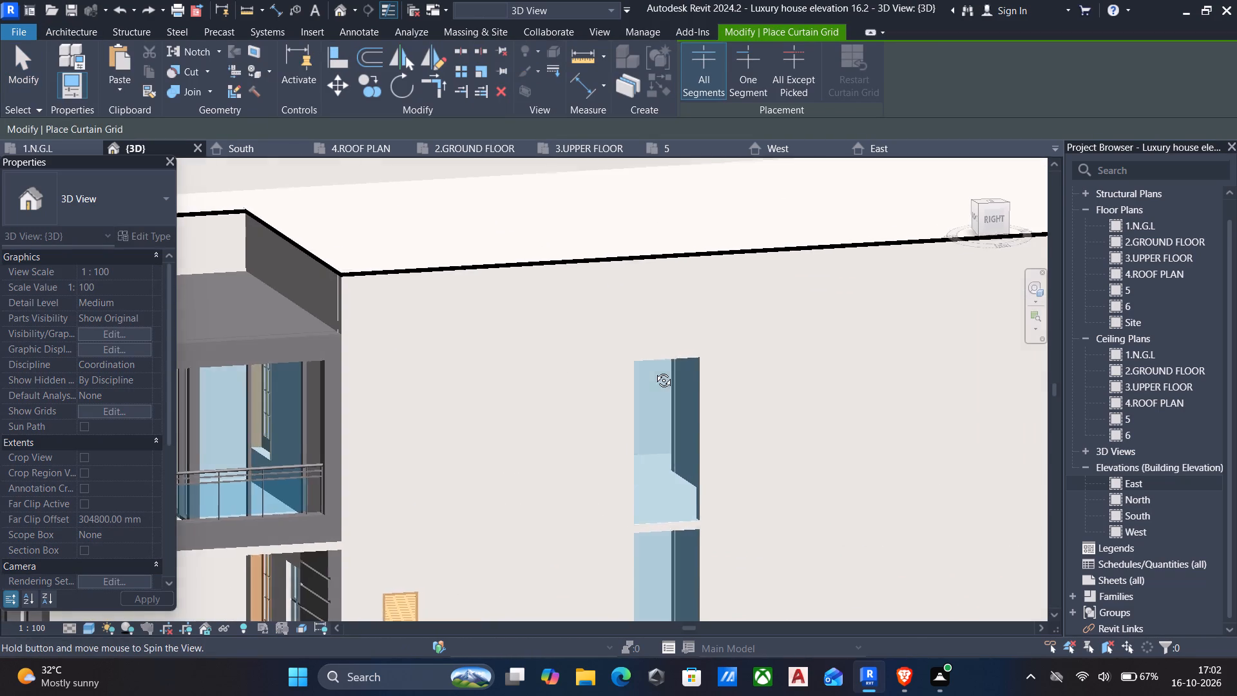
pyautogui.moveTo(654, 371); pyautogui.dragTo(633, 376, button='middle')
pyautogui.click(650, 388)
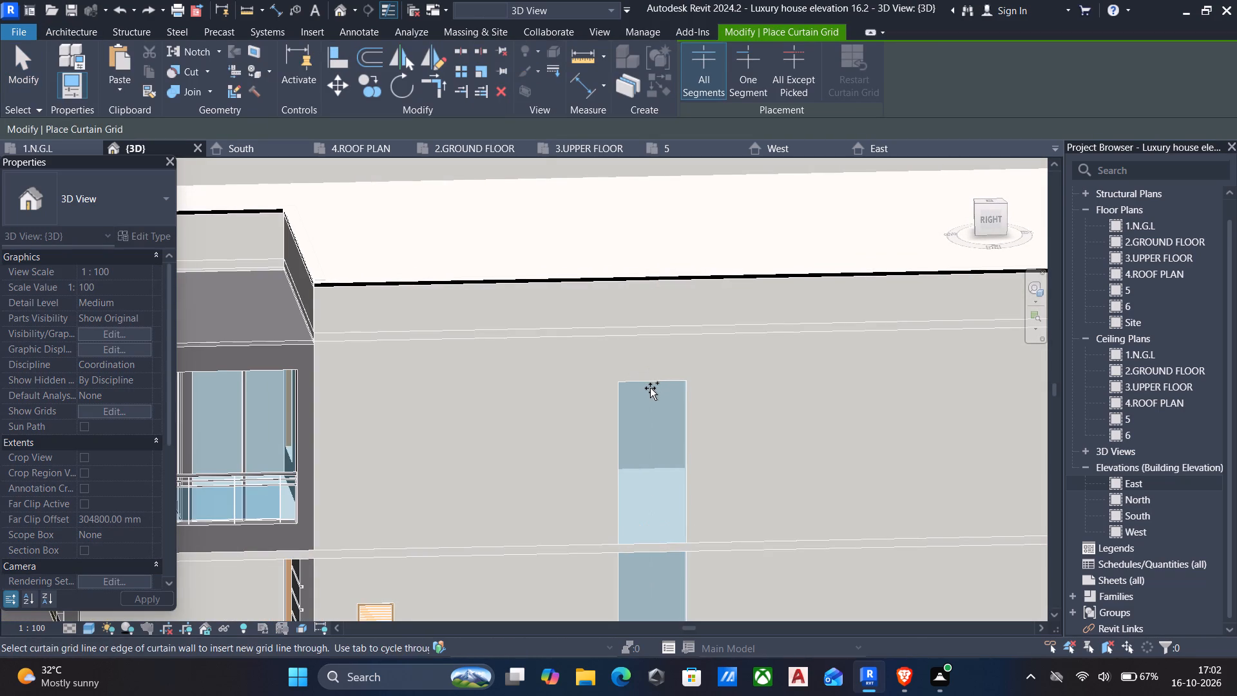
pyautogui.click(651, 383)
pyautogui.moveTo(647, 423); pyautogui.dragTo(628, 325, button='middle')
pyautogui.press('Escape')
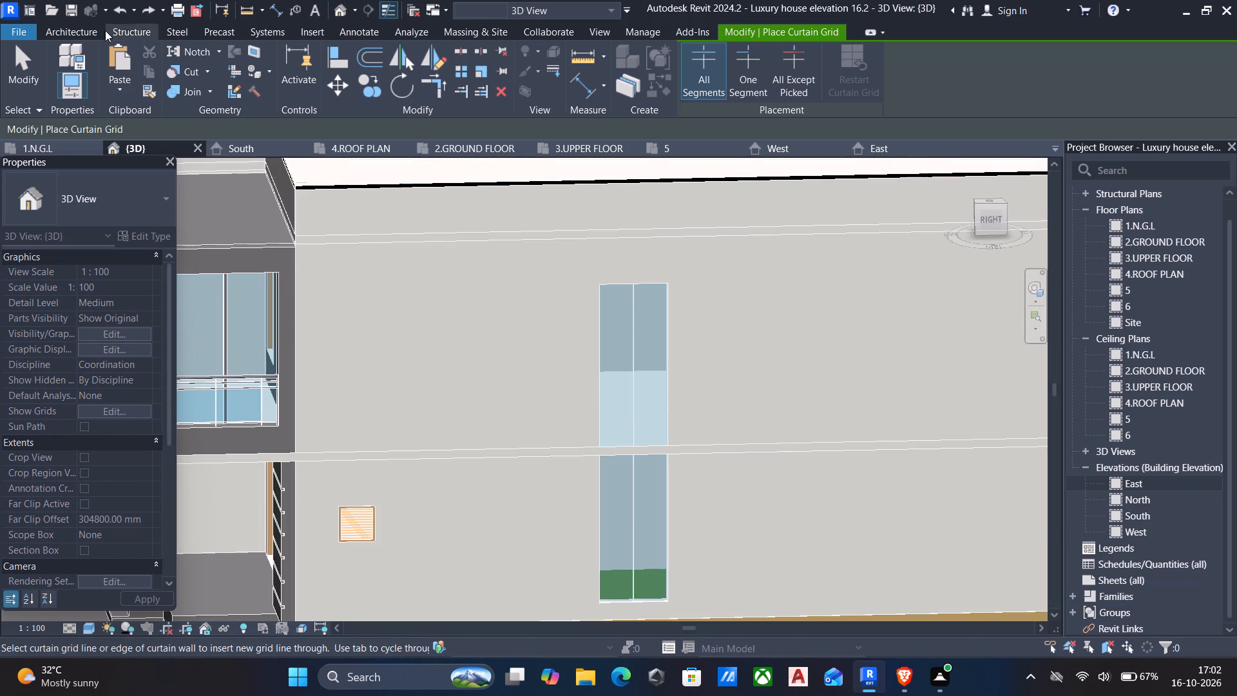
# Place 2.5" x 5" rectangular mullions on all grid lines of the east-side curtain wall.
pyautogui.click(84, 32)
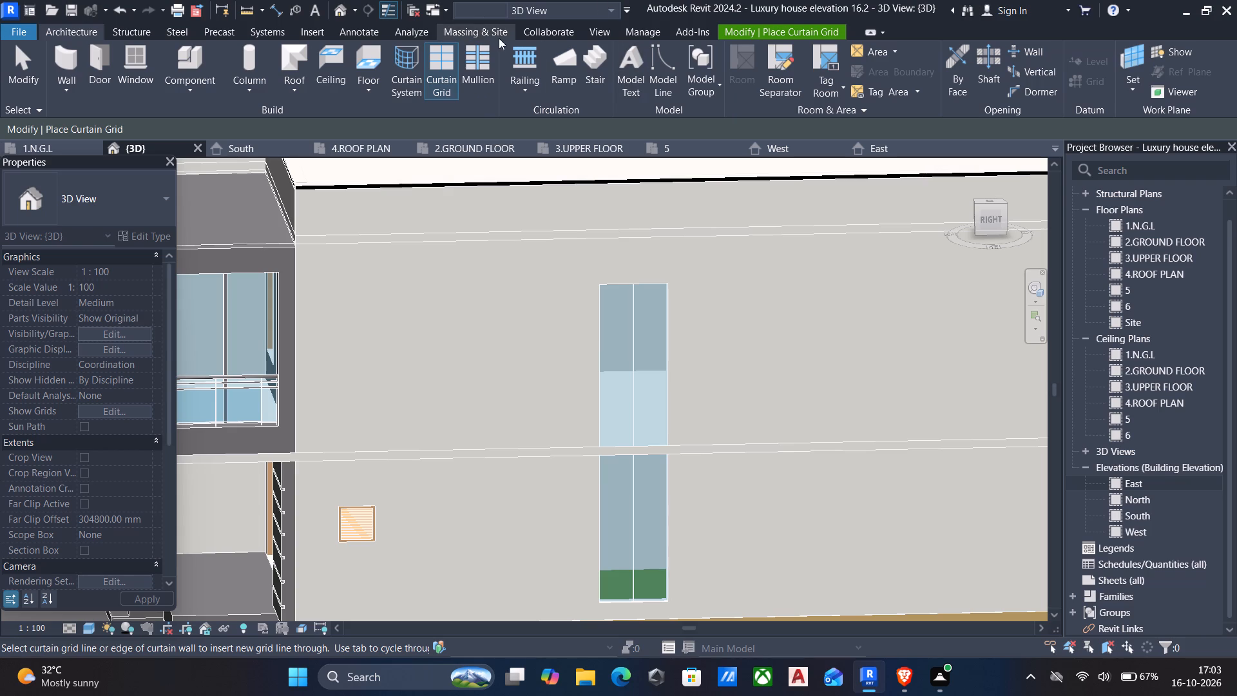
pyautogui.click(515, 64)
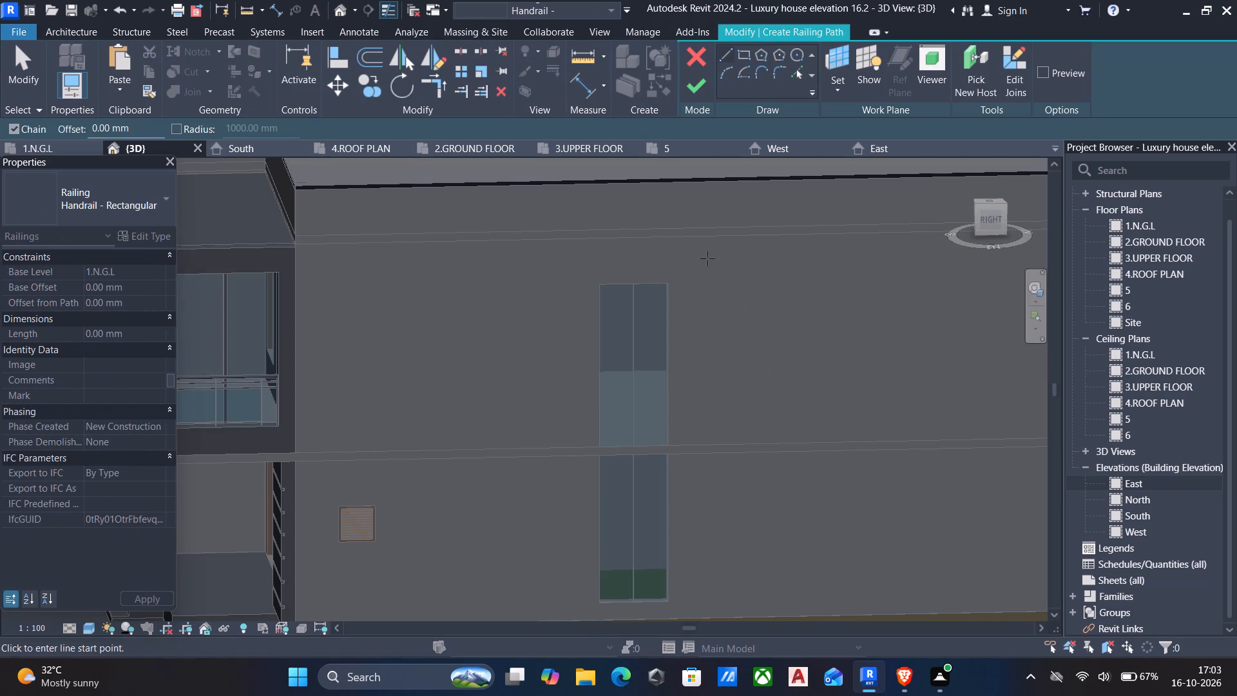
pyautogui.click(700, 63)
pyautogui.click(470, 73)
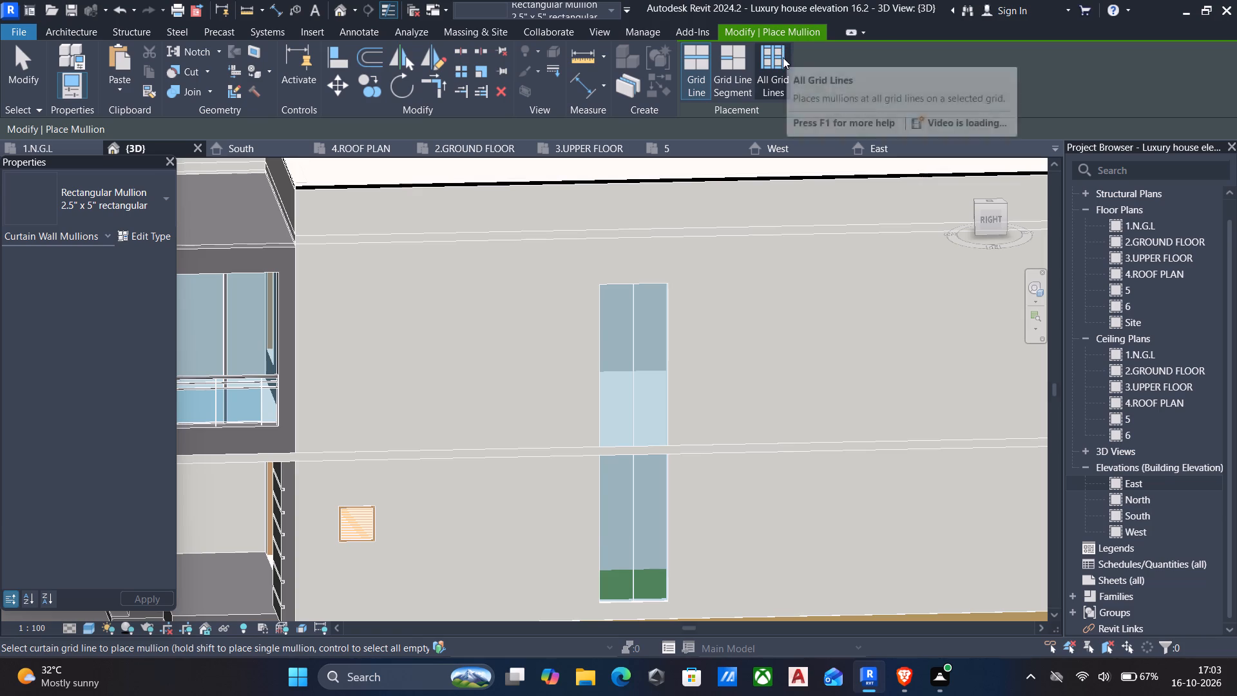
pyautogui.click(783, 57)
pyautogui.click(638, 349)
pyautogui.scroll(-1, 610, 336)
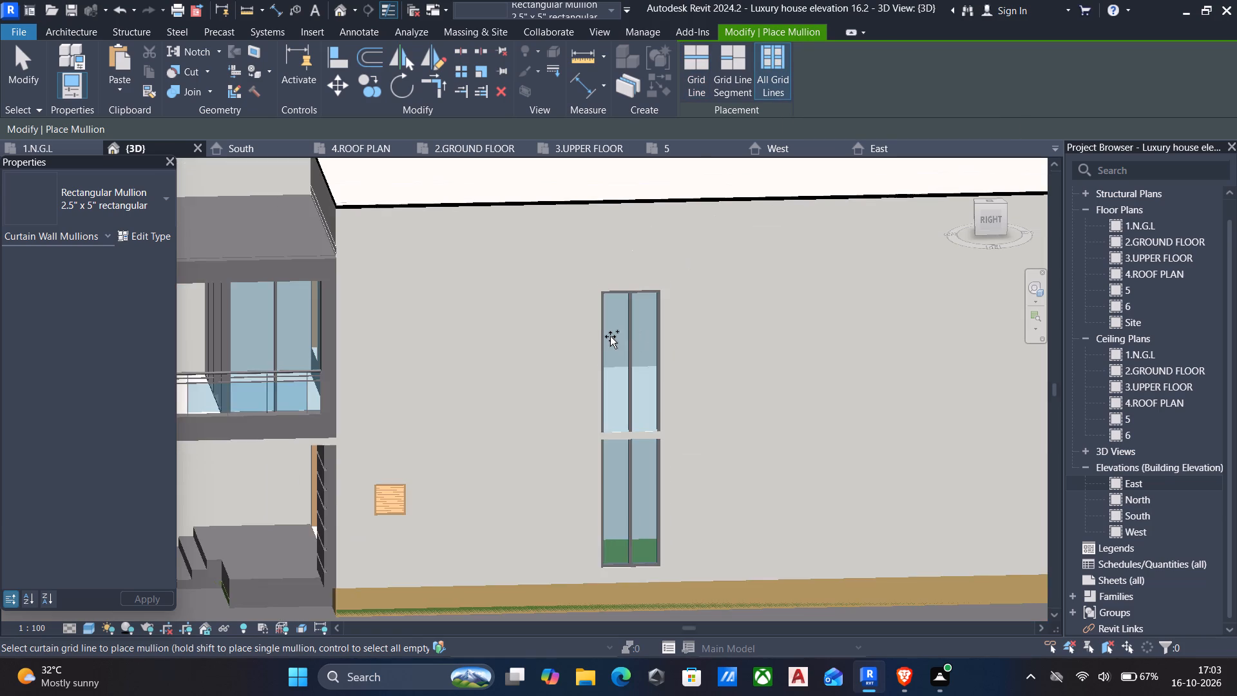
pyautogui.press('Escape')
# Look through the available mullion types for the Mullion tool.
pyautogui.scroll(-5, 577, 354)
pyautogui.moveTo(577, 378); pyautogui.dragTo(683, 400, button='middle')
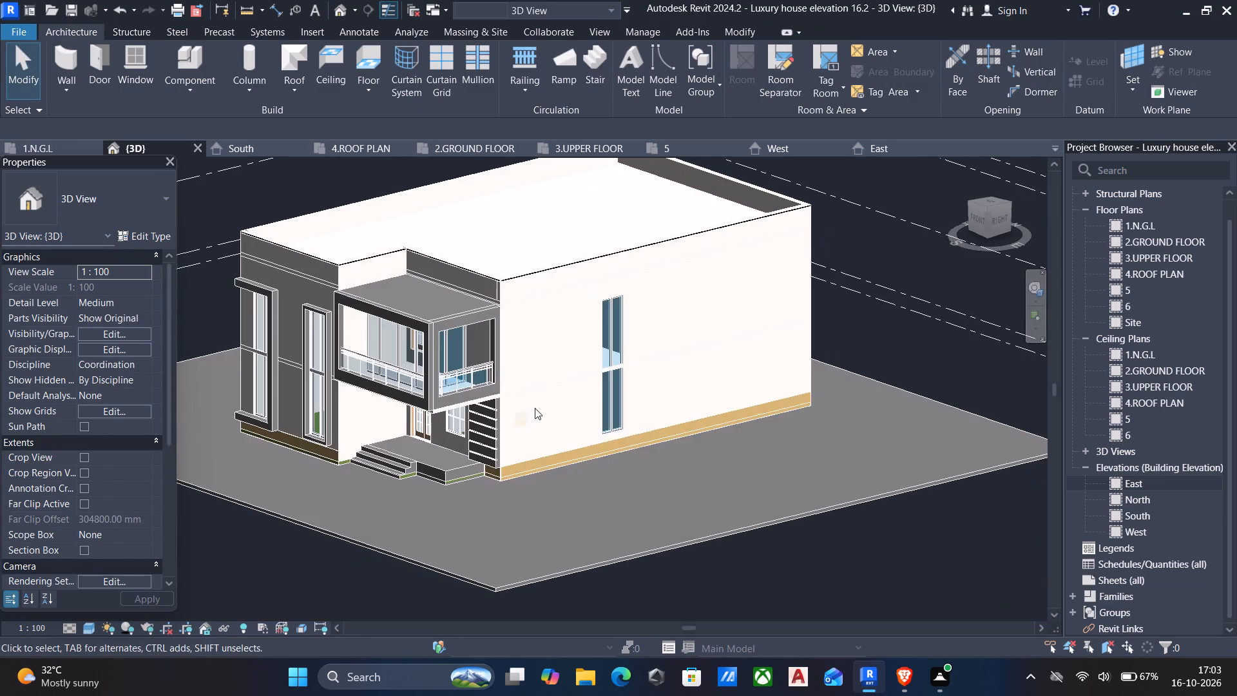
pyautogui.scroll(5, 314, 392)
pyautogui.press('Escape')
pyautogui.scroll(3, 502, 344)
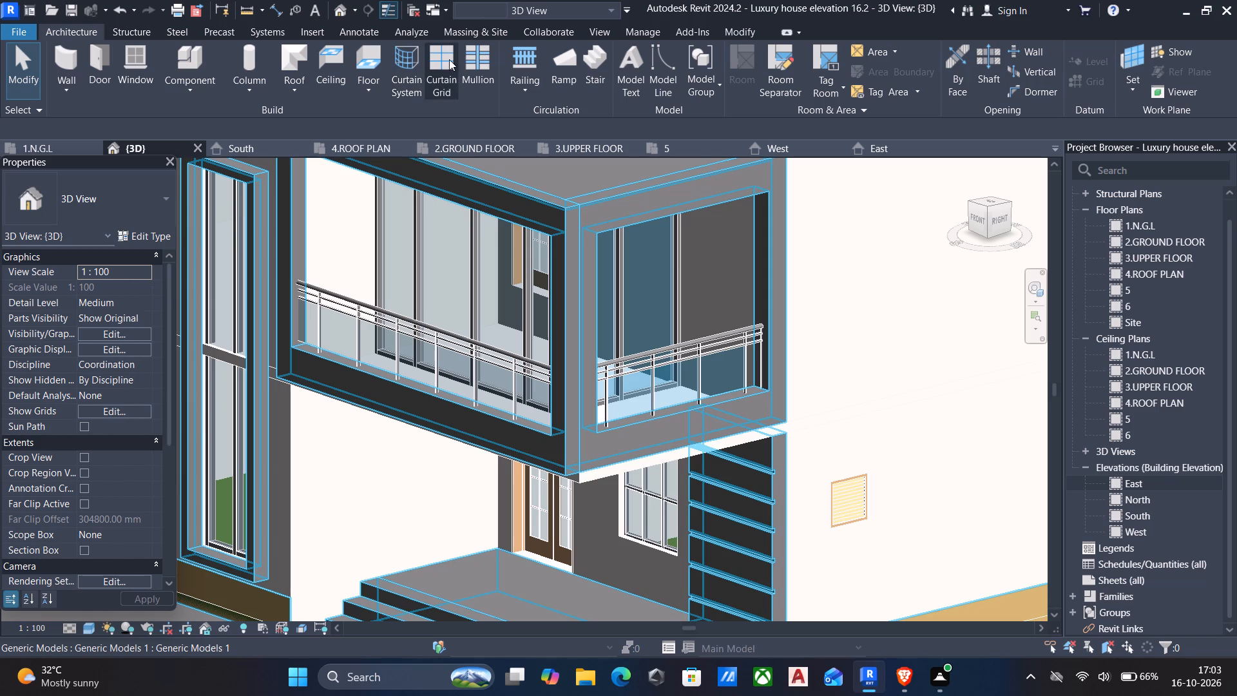
pyautogui.click(468, 61)
pyautogui.click(119, 199)
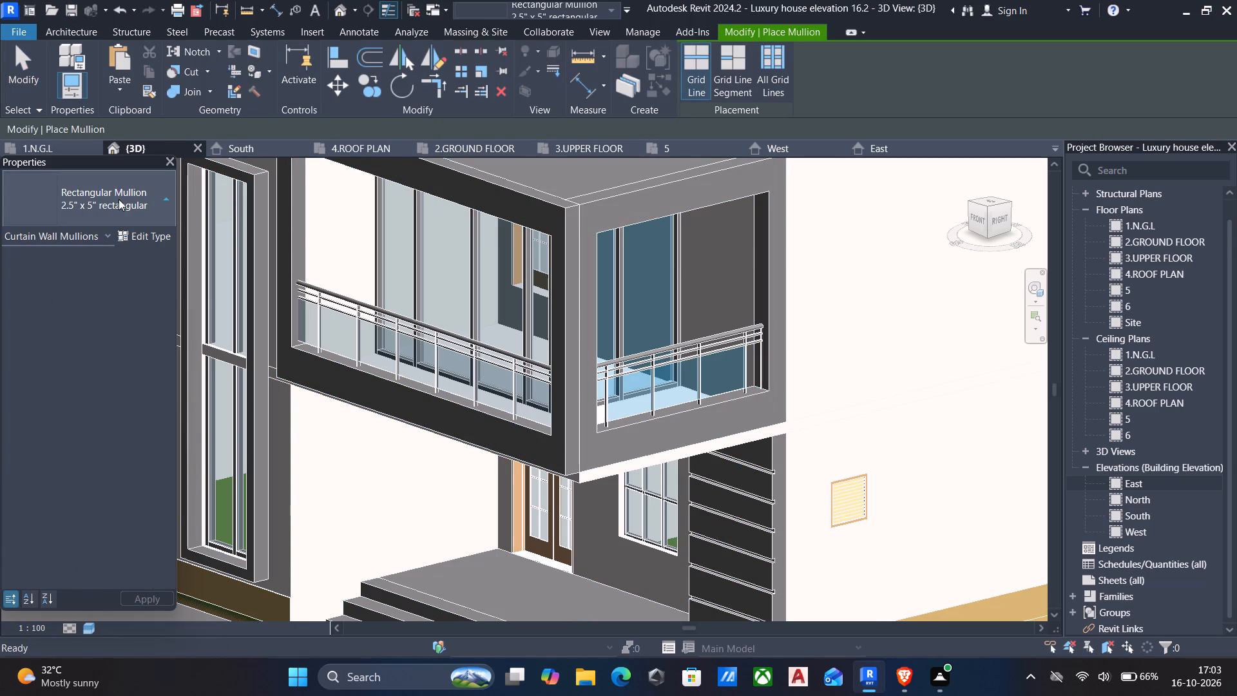
pyautogui.scroll(-5, 93, 334)
pyautogui.scroll(2, 61, 470)
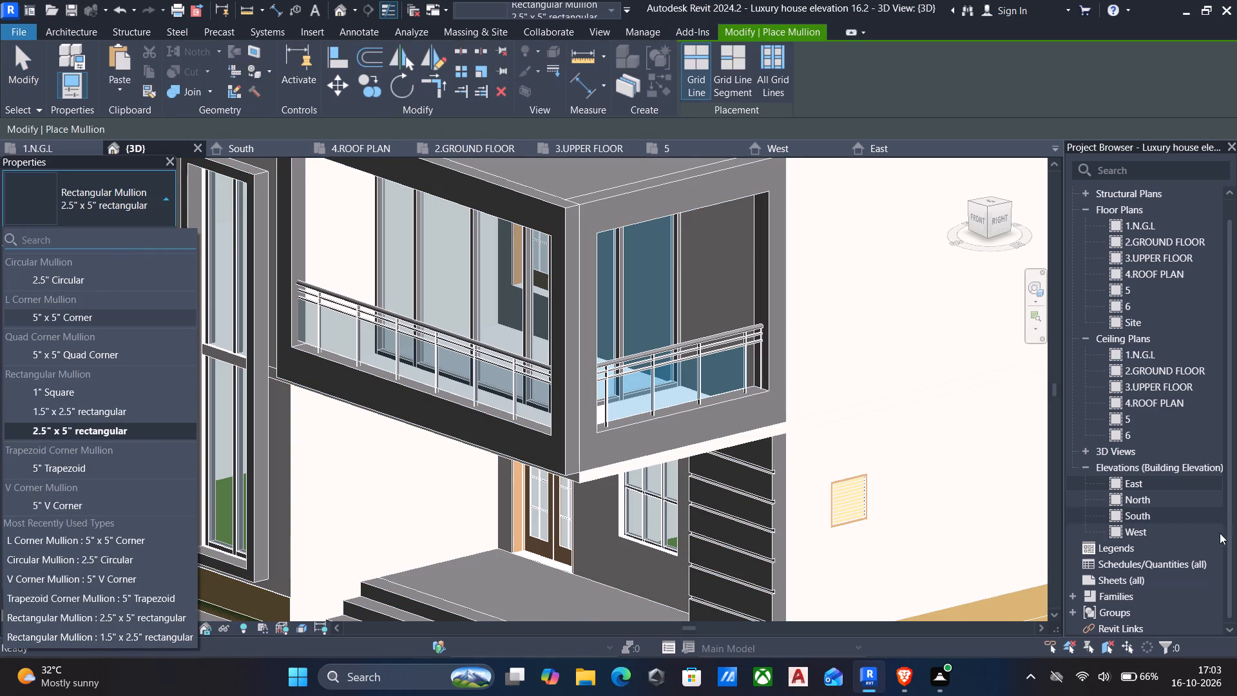
# Look through the profile families loaded in the project.
pyautogui.click(1071, 599)
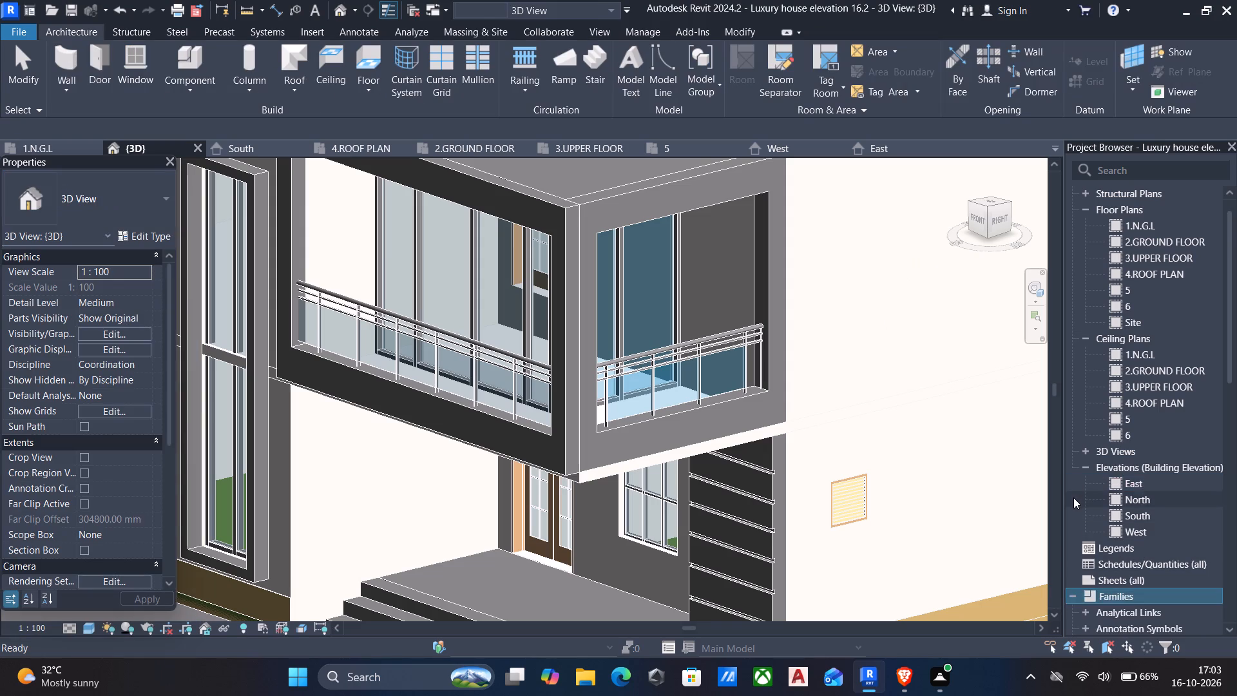
pyautogui.scroll(-8, 1074, 498)
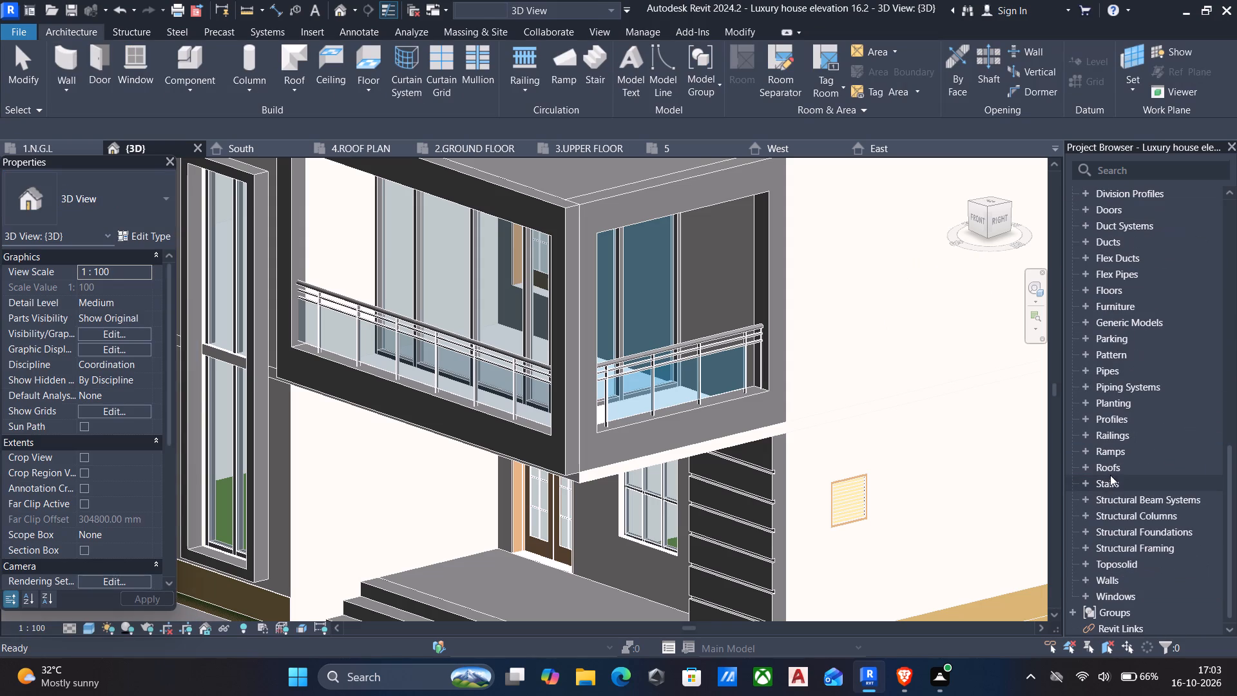
pyautogui.click(1088, 419)
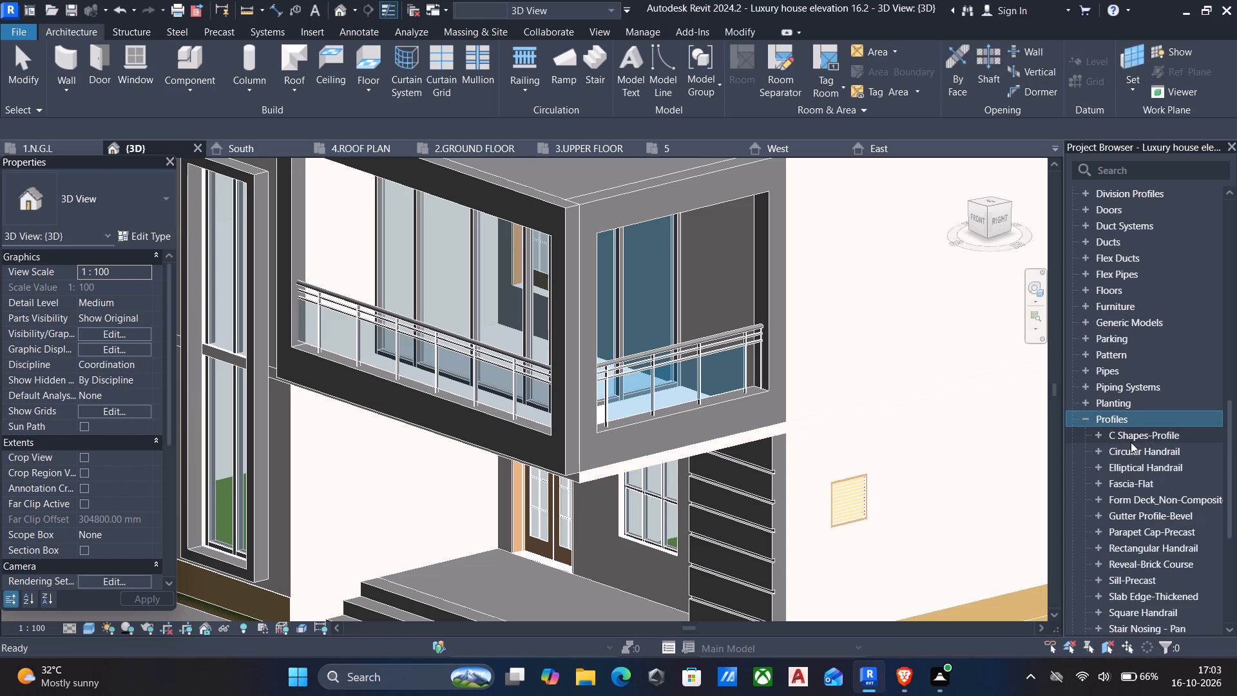
pyautogui.click(1089, 420)
pyautogui.moveTo(1146, 441); pyautogui.dragTo(1077, 437, button='middle')
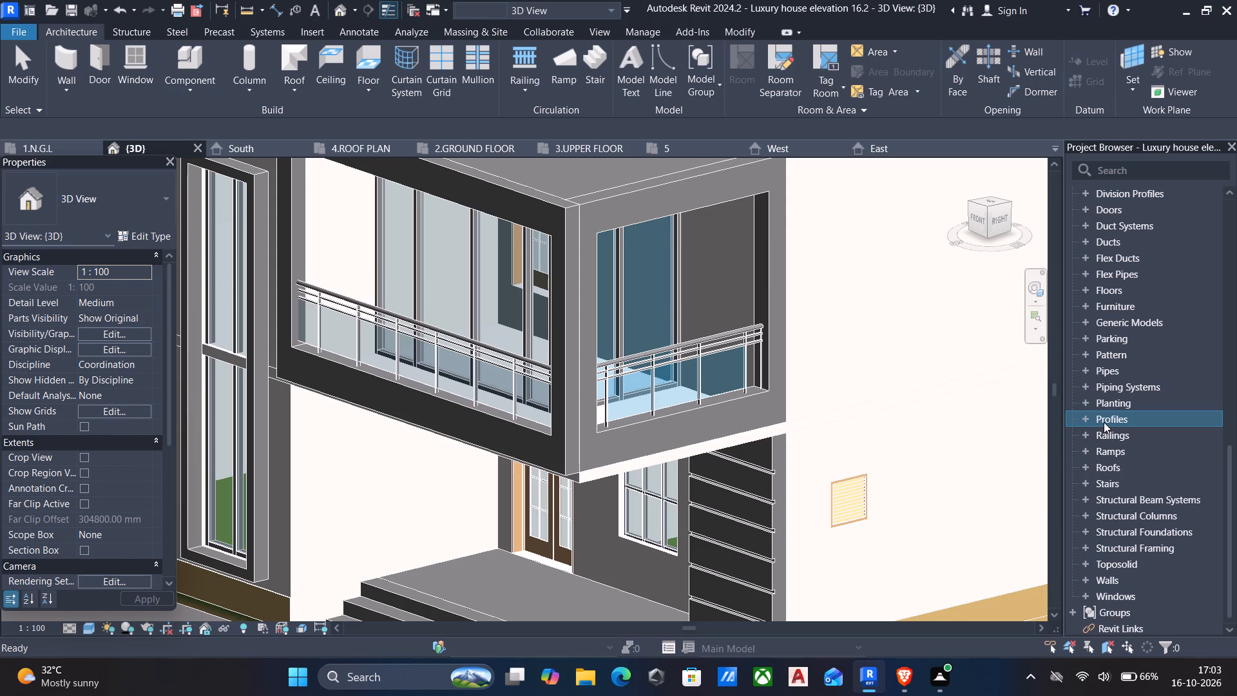
# Inspect the available types and the type properties of the vertical centre mullion in the east-side curtain wall.
pyautogui.scroll(-1, 838, 411)
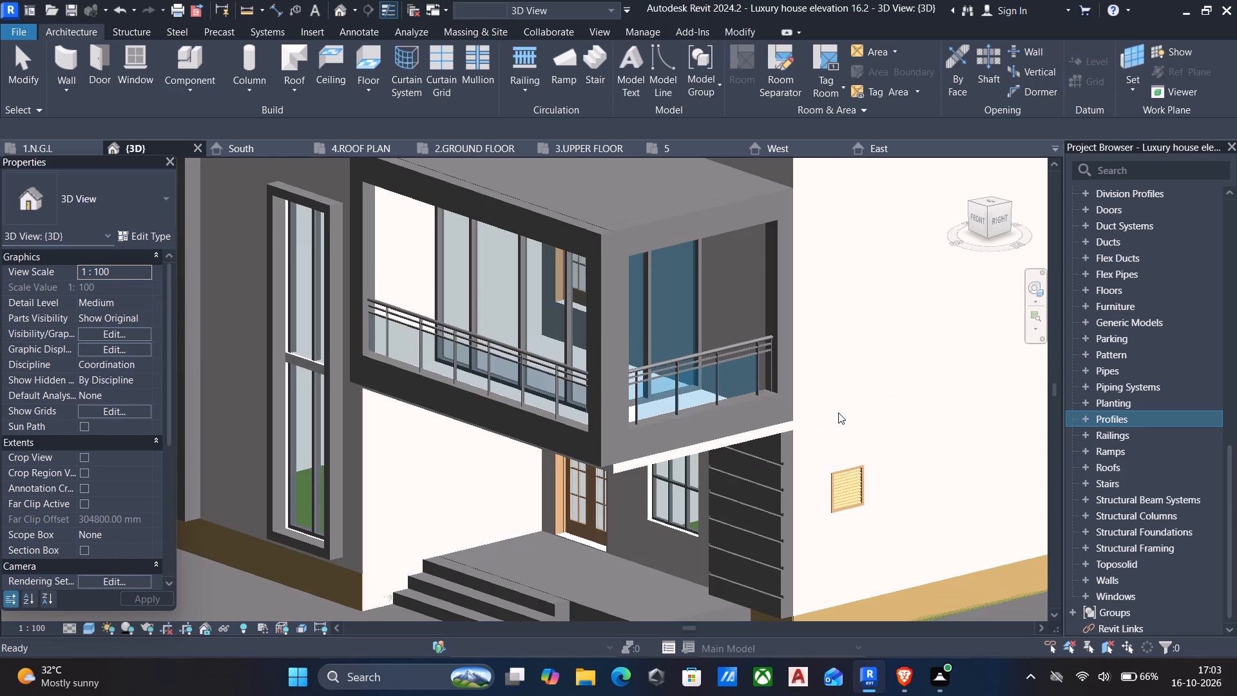
pyautogui.keyDown('shift'); pyautogui.moveTo(852, 413); pyautogui.dragTo(903, 397, button='middle'); pyautogui.keyUp('shift')
pyautogui.scroll(-3, 887, 400)
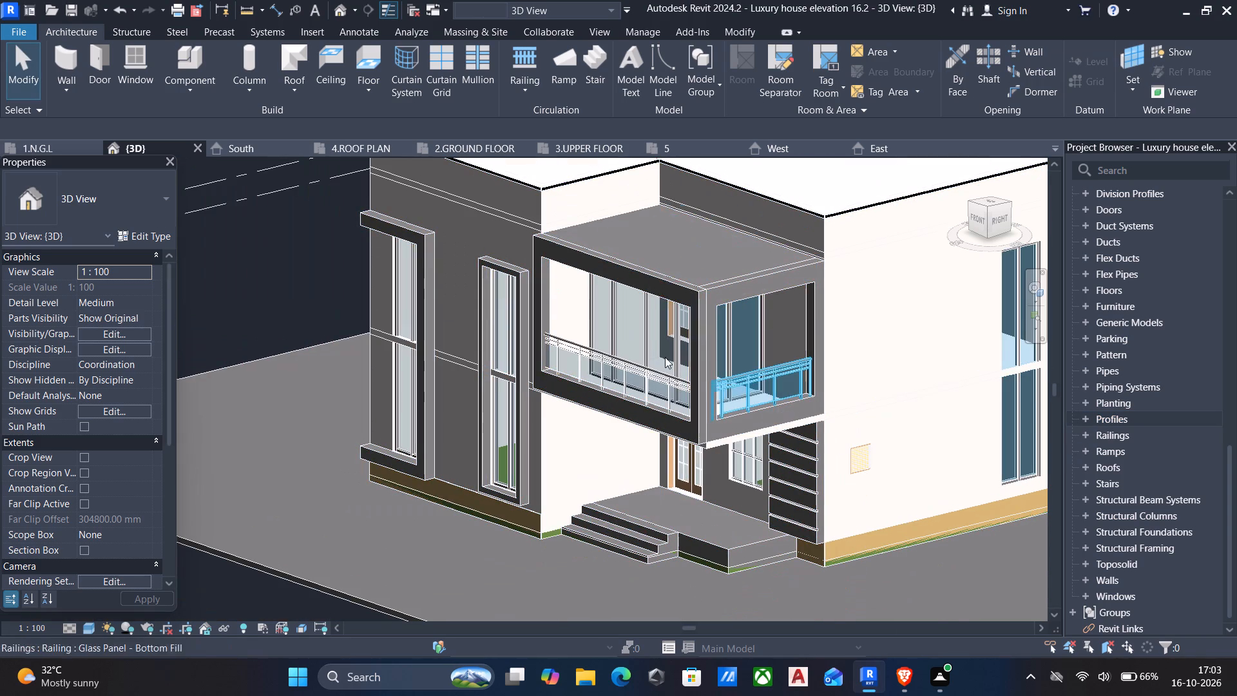
pyautogui.moveTo(671, 409); pyautogui.dragTo(633, 414, button='middle')
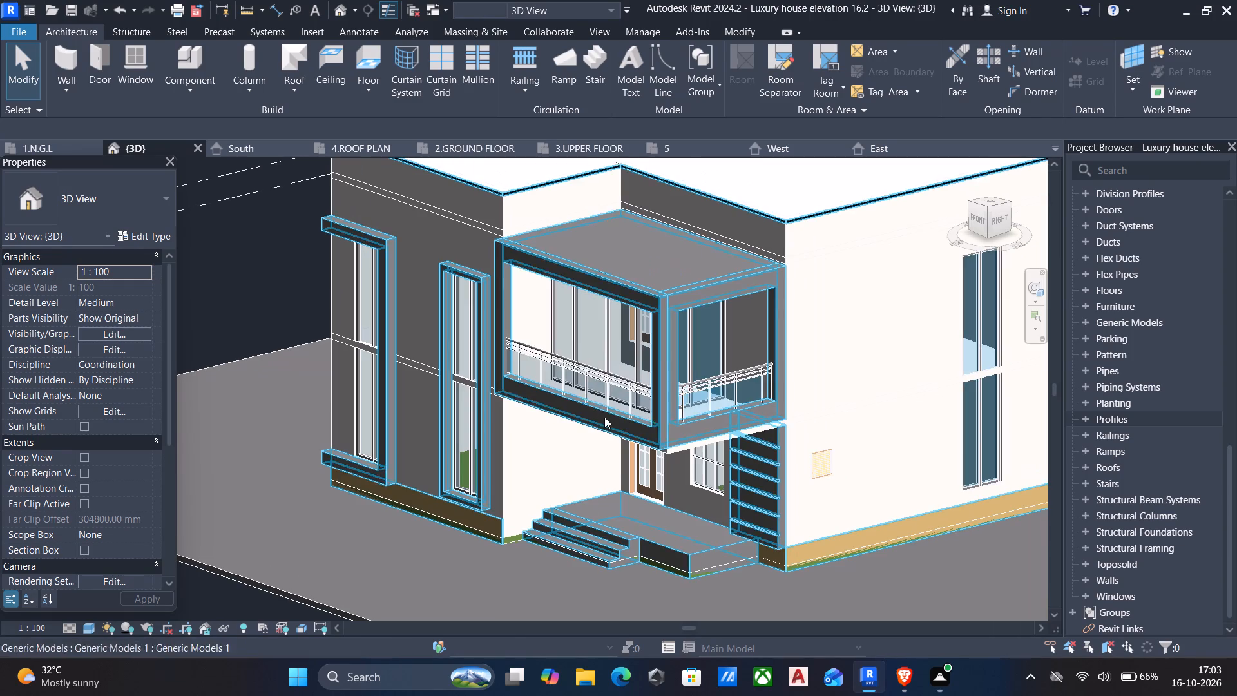
pyautogui.moveTo(877, 365); pyautogui.dragTo(700, 429, button='middle')
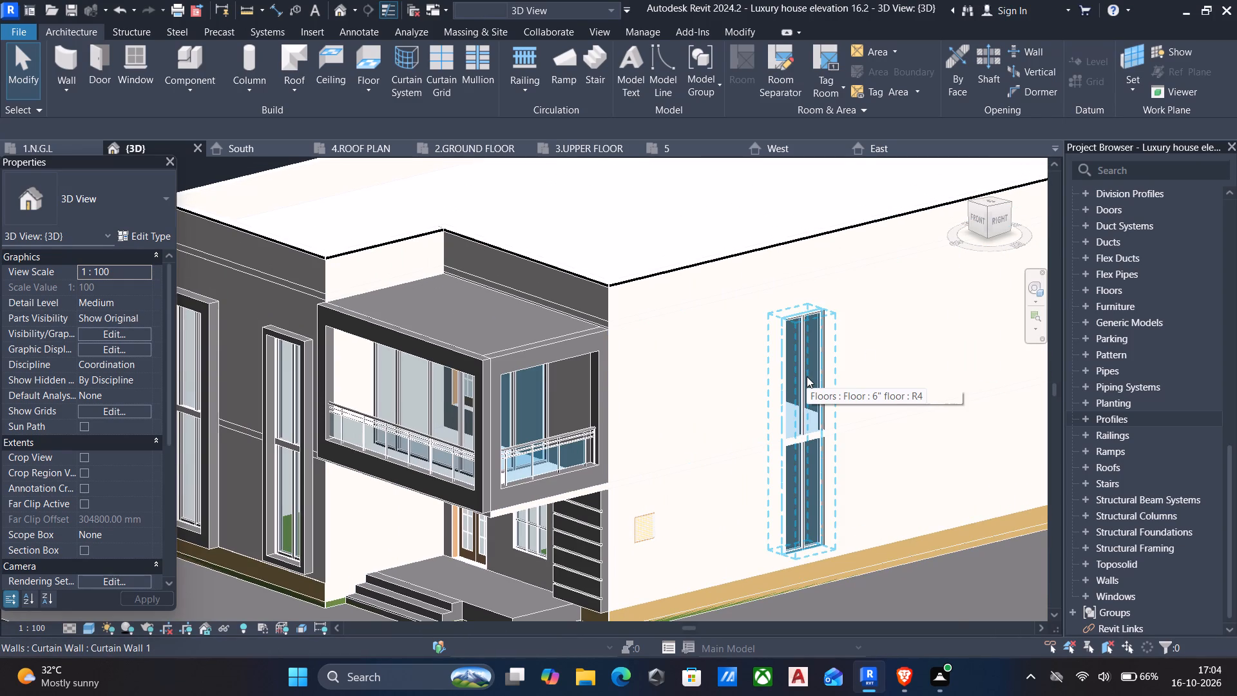
pyautogui.scroll(3, 807, 376)
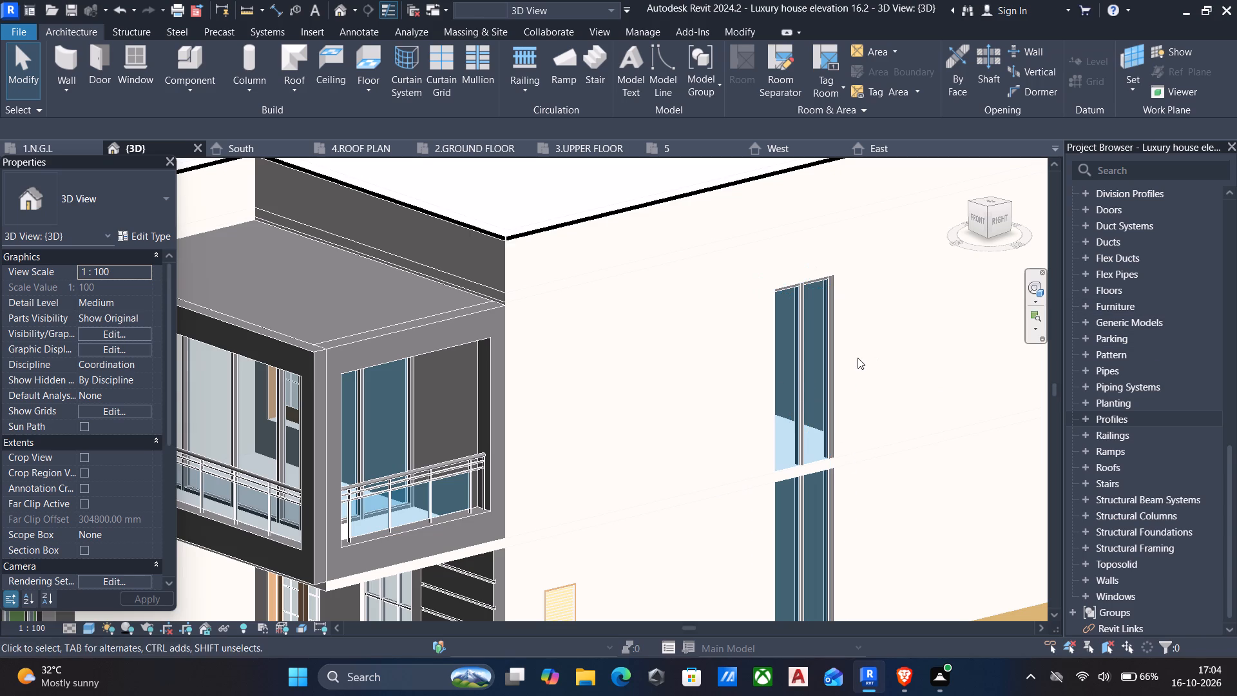
pyautogui.click(800, 383)
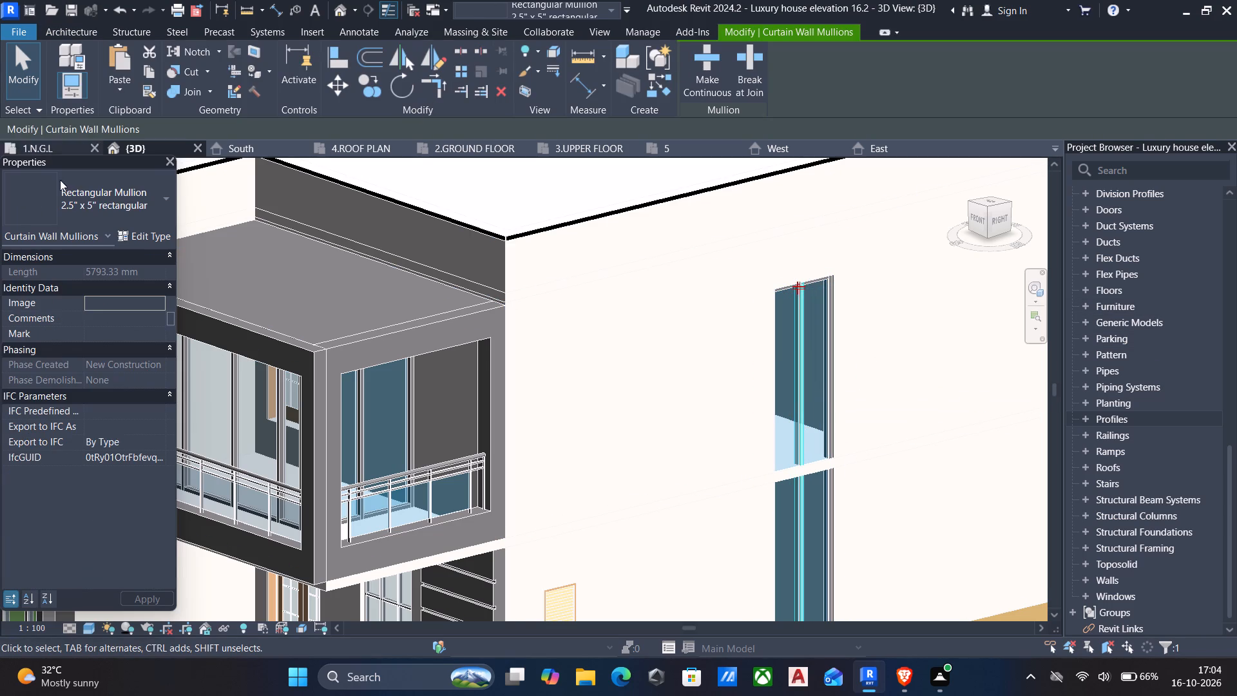
pyautogui.click(146, 198)
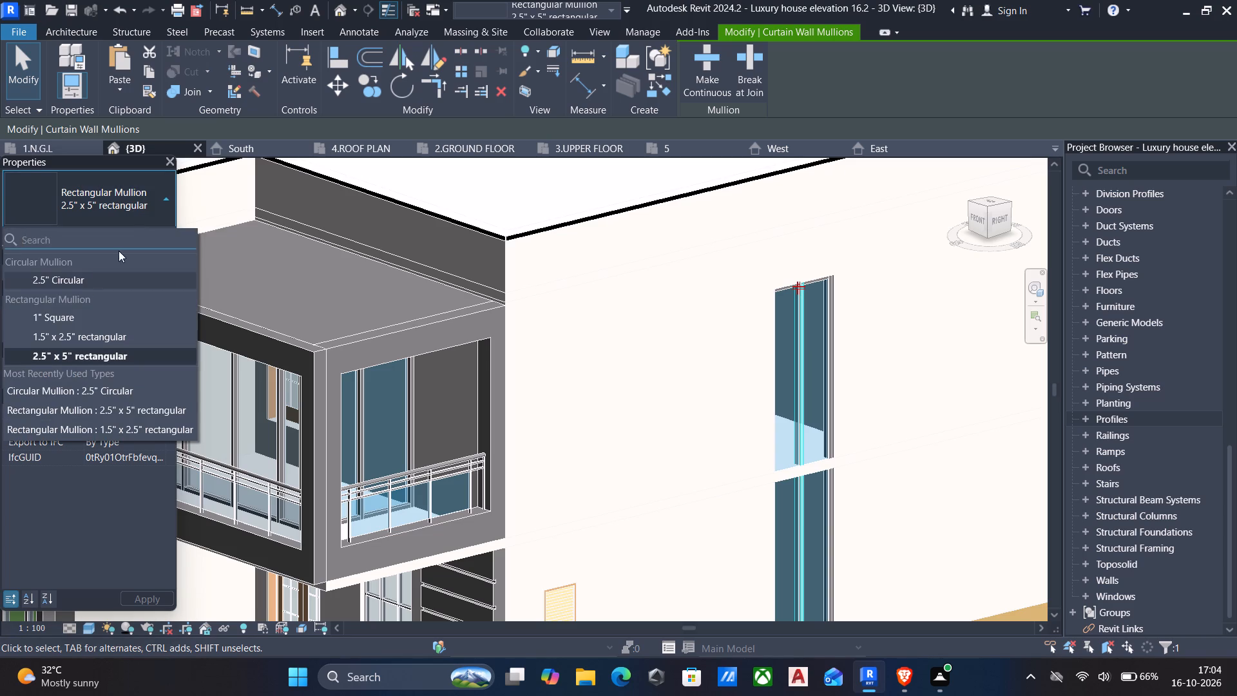
pyautogui.click(127, 211)
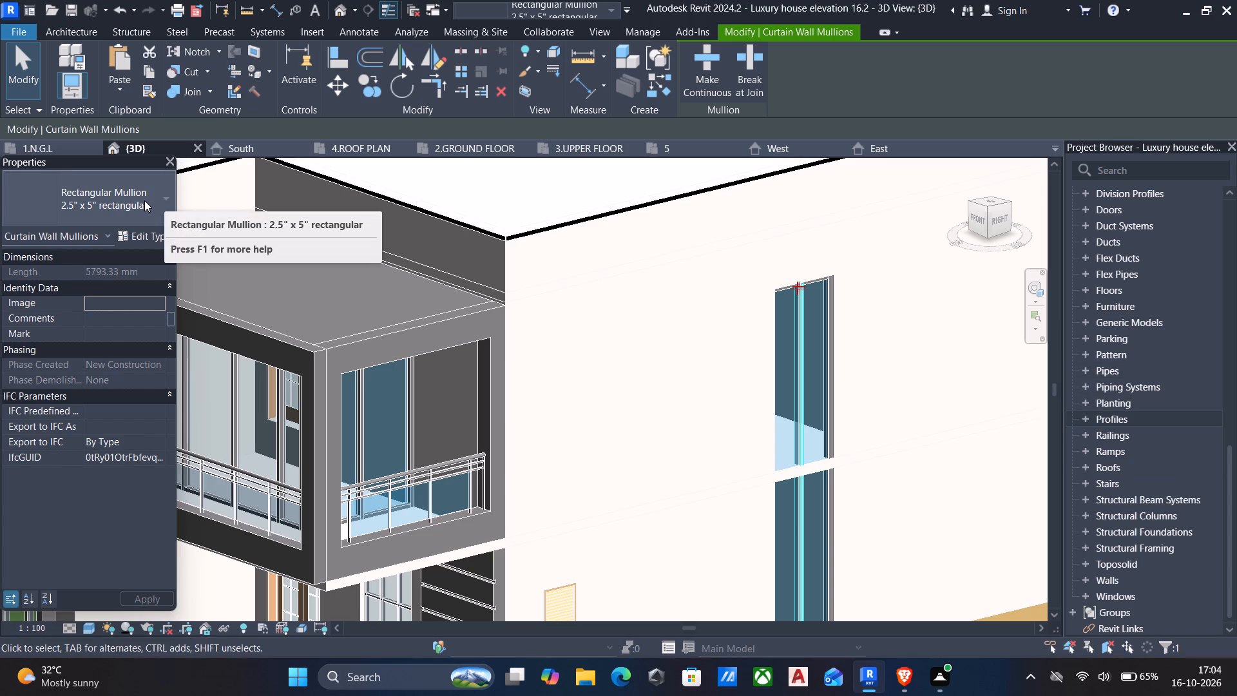
pyautogui.click(136, 234)
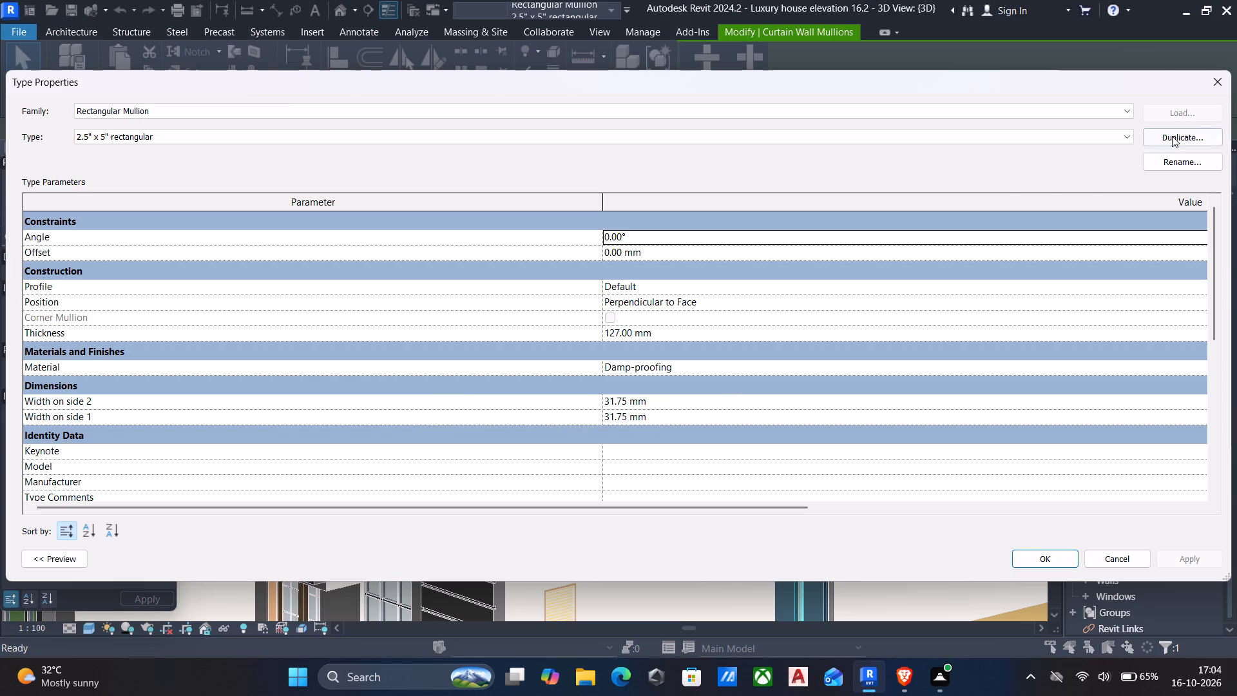
pyautogui.click(1220, 79)
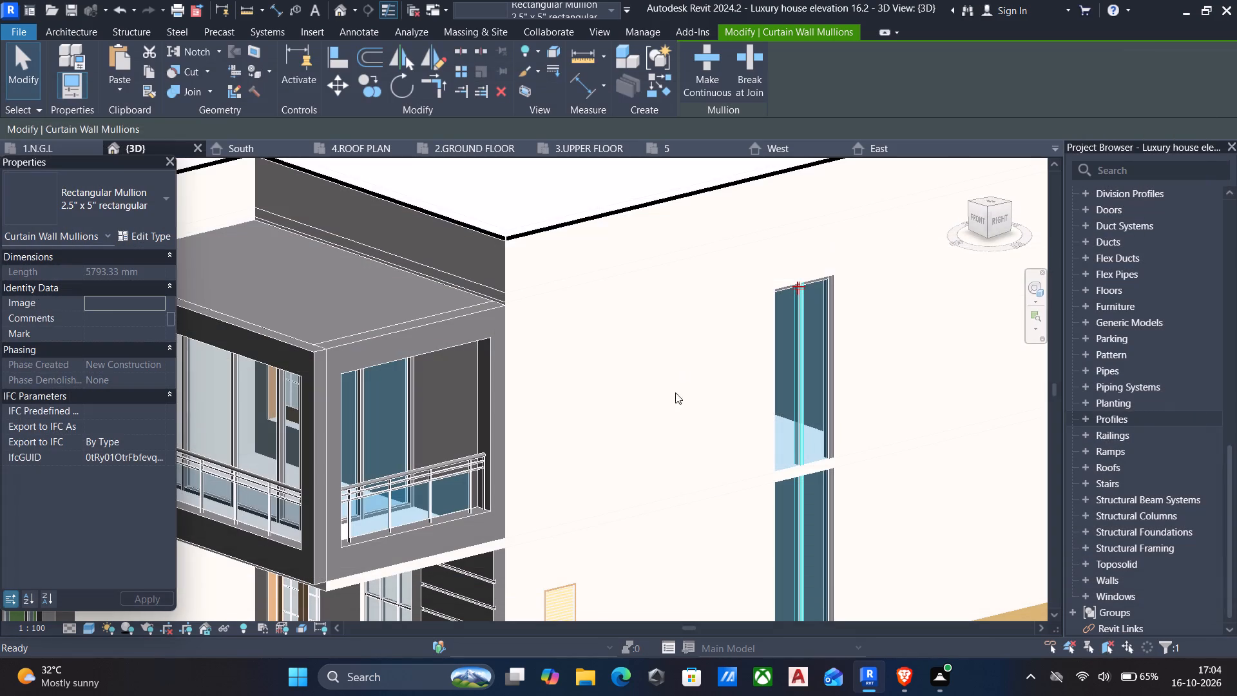
# Inspect the type properties of the upper vertical mullion in the front facade's narrow framed curtain wall, next to the balcony.
pyautogui.scroll(-3, 729, 443)
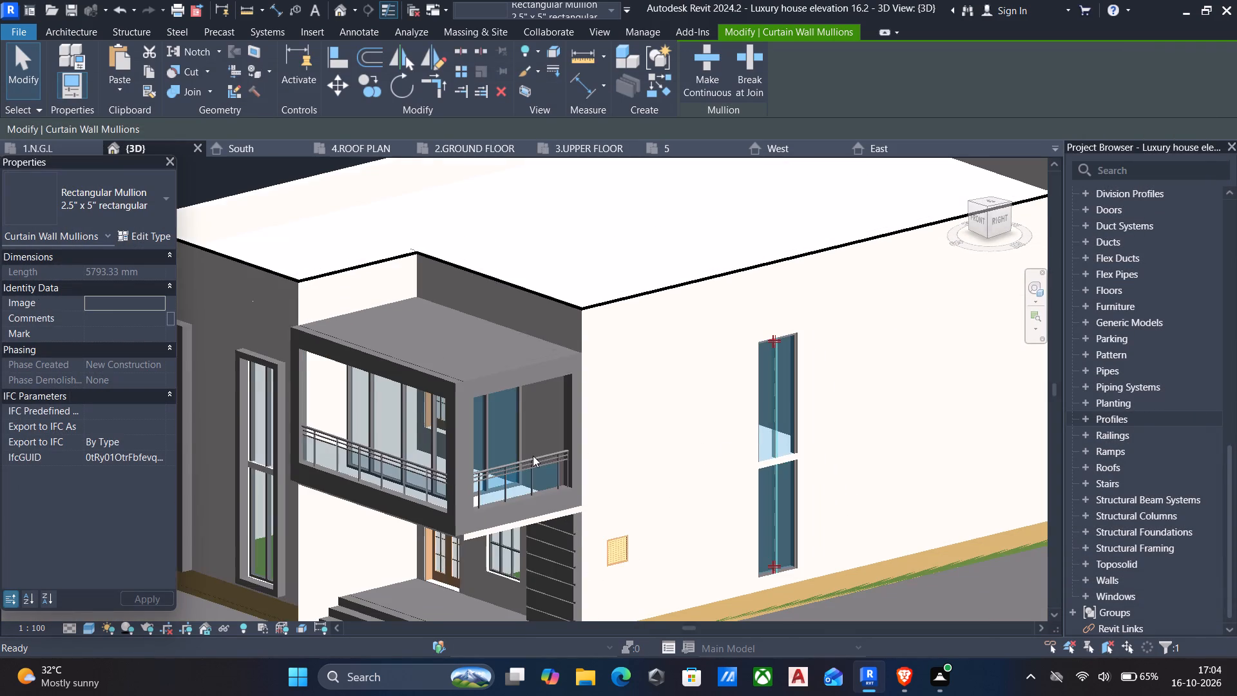
pyautogui.moveTo(410, 424); pyautogui.dragTo(667, 423, button='middle')
pyautogui.scroll(-3, 670, 423)
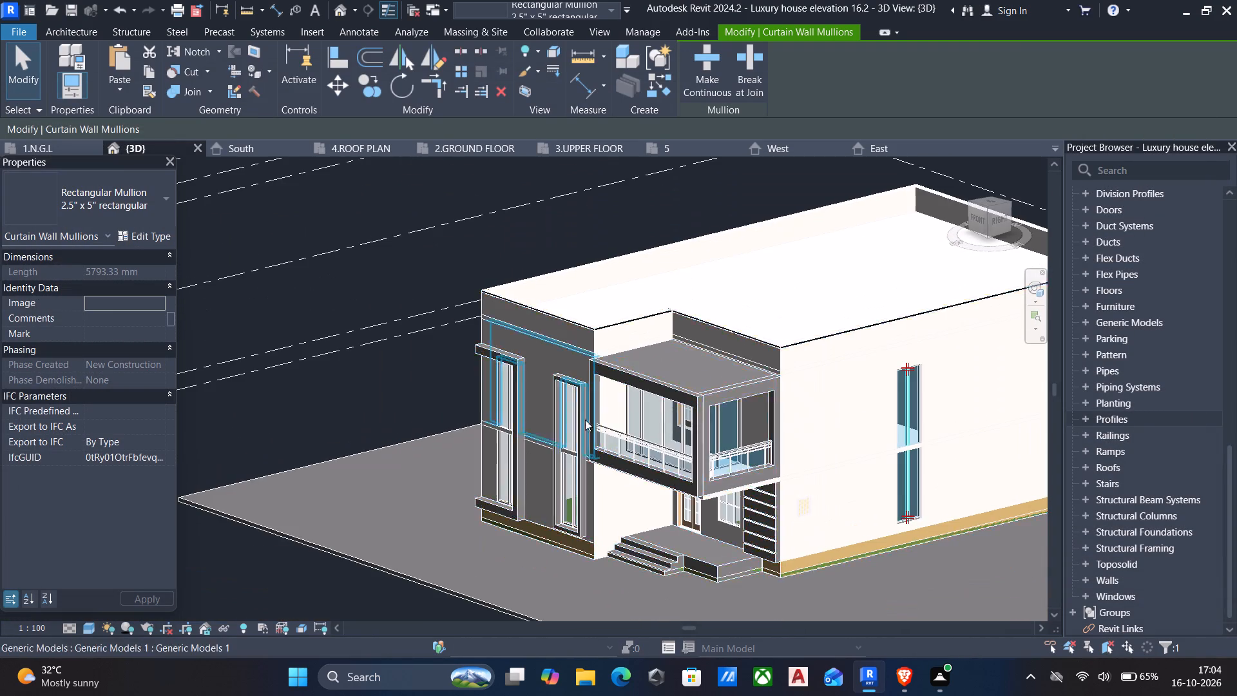
pyautogui.scroll(8, 568, 425)
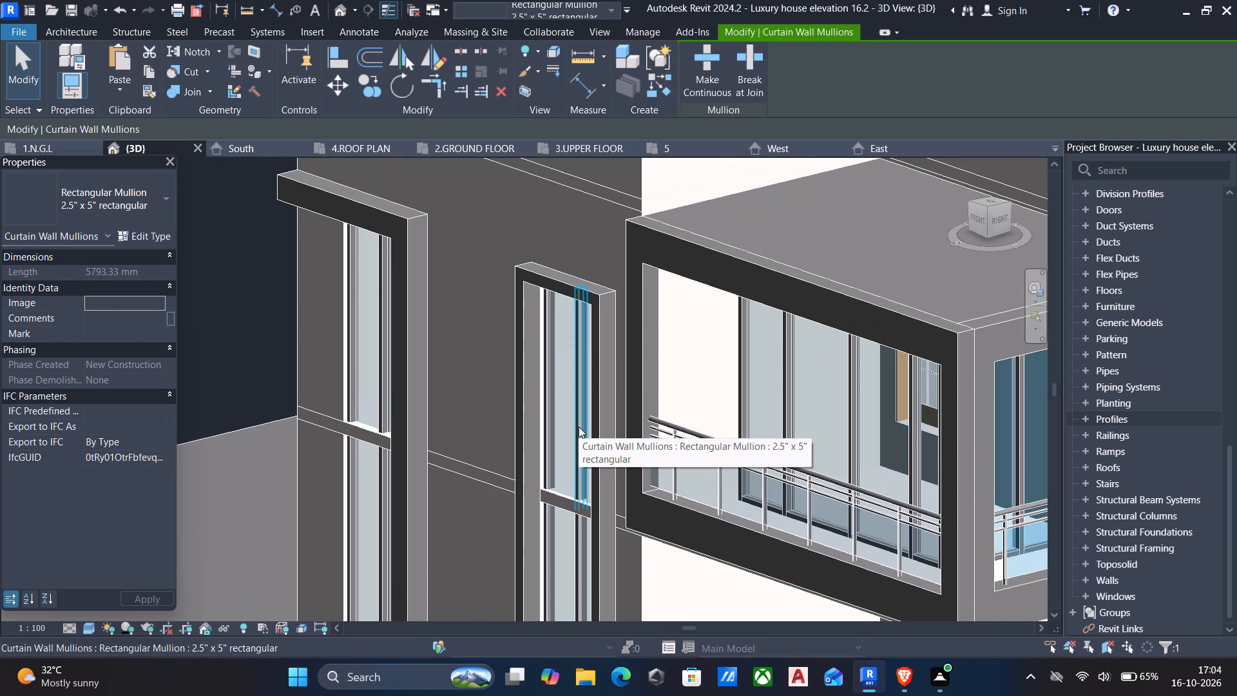
pyautogui.keyDown('shift'); pyautogui.moveTo(588, 433); pyautogui.dragTo(653, 414, button='middle'); pyautogui.keyUp('shift')
pyautogui.click(703, 464)
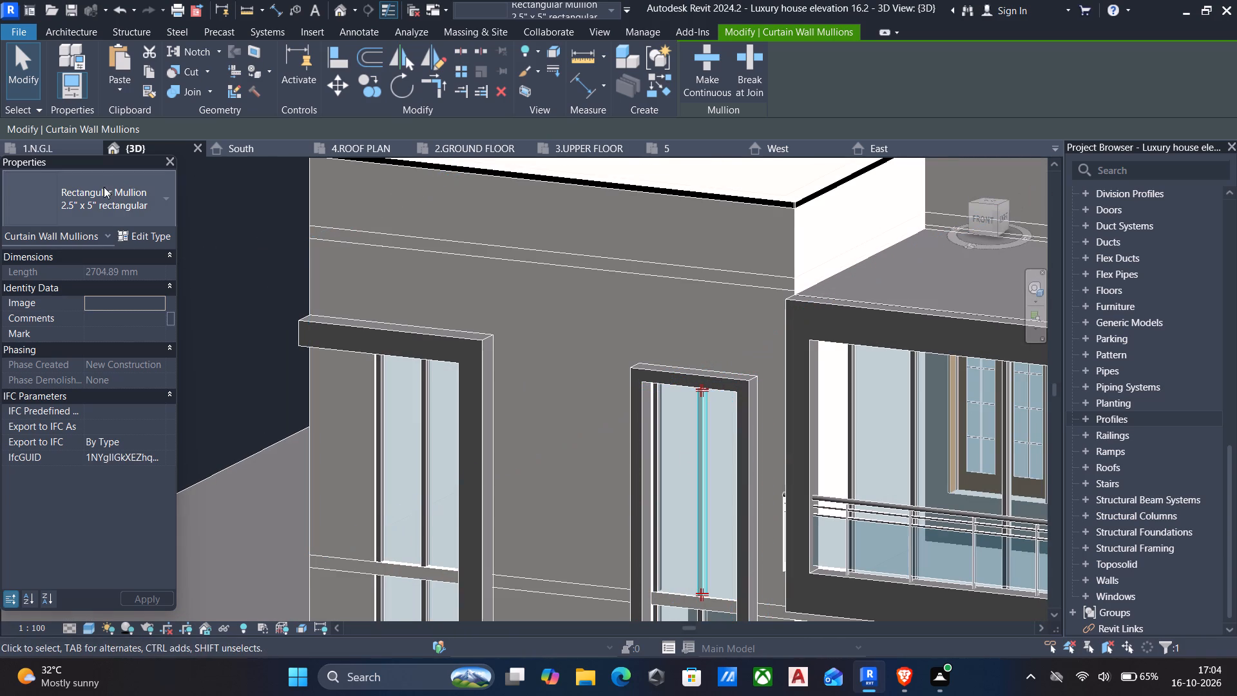
pyautogui.click(162, 234)
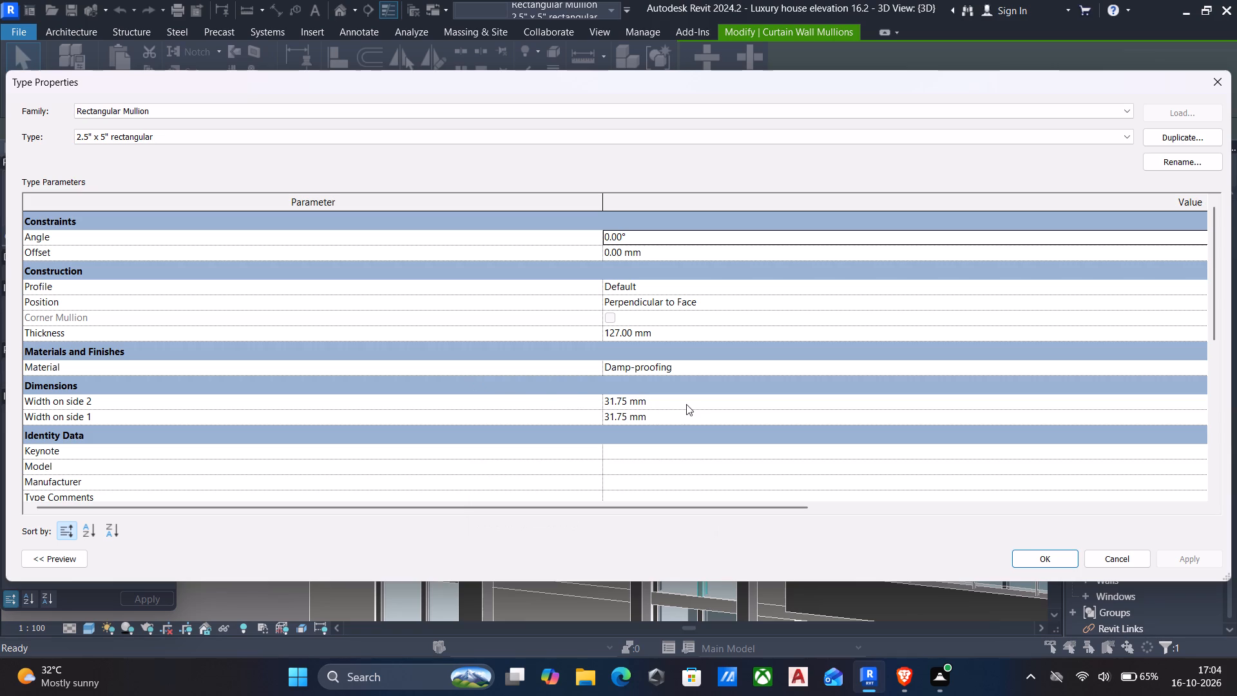
pyautogui.scroll(-6, 507, 376)
pyautogui.scroll(11, 504, 380)
pyautogui.scroll(-6, 988, 383)
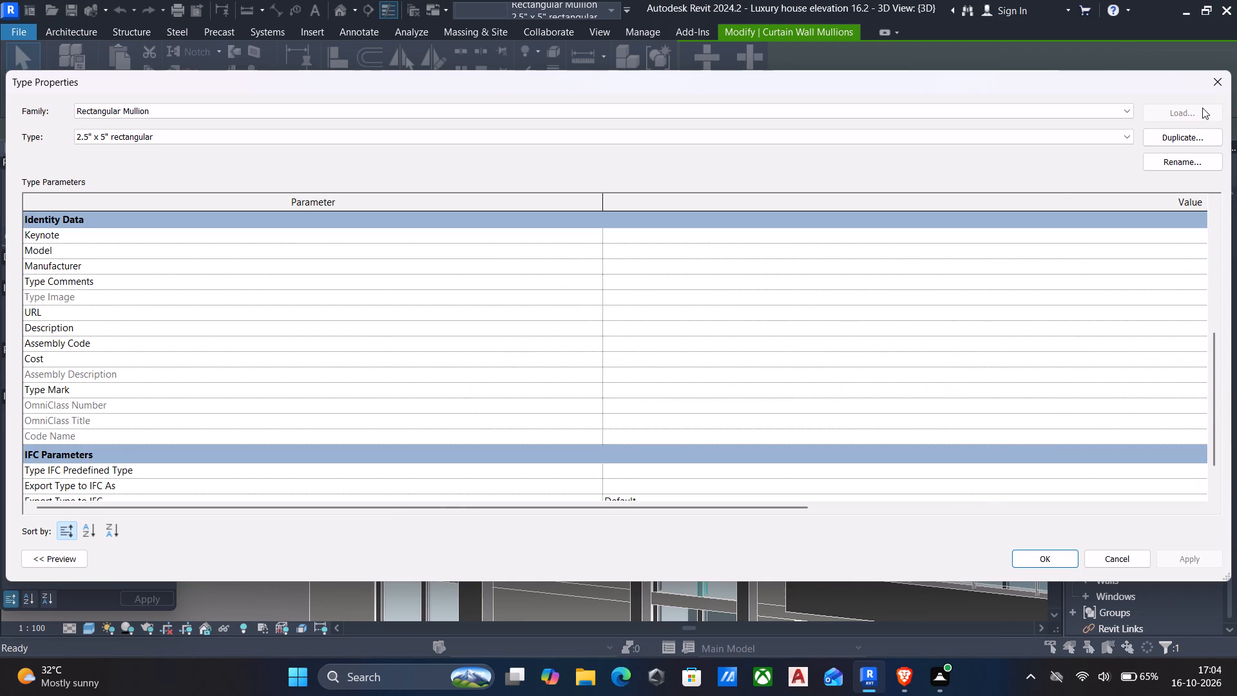
pyautogui.click(1222, 84)
# Check the project's loaded profile families again.
pyautogui.scroll(-1, 1177, 295)
pyautogui.scroll(-2, 1151, 508)
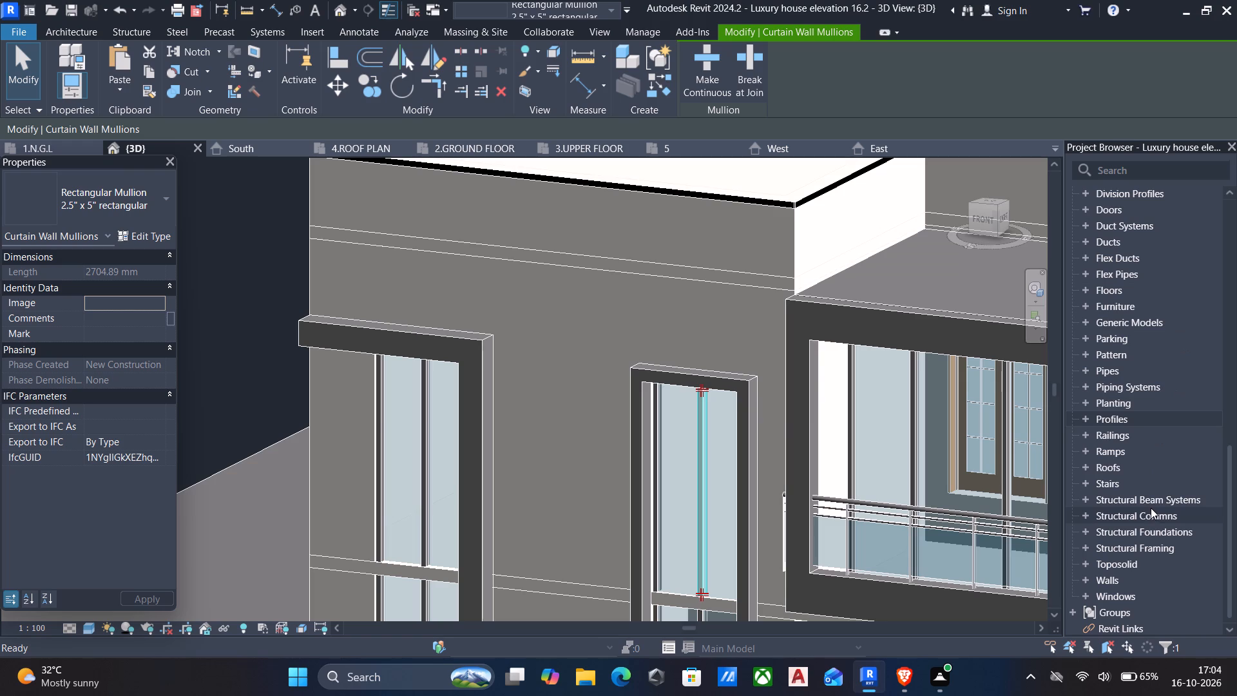
pyautogui.scroll(-3, 1151, 508)
pyautogui.scroll(5, 1151, 508)
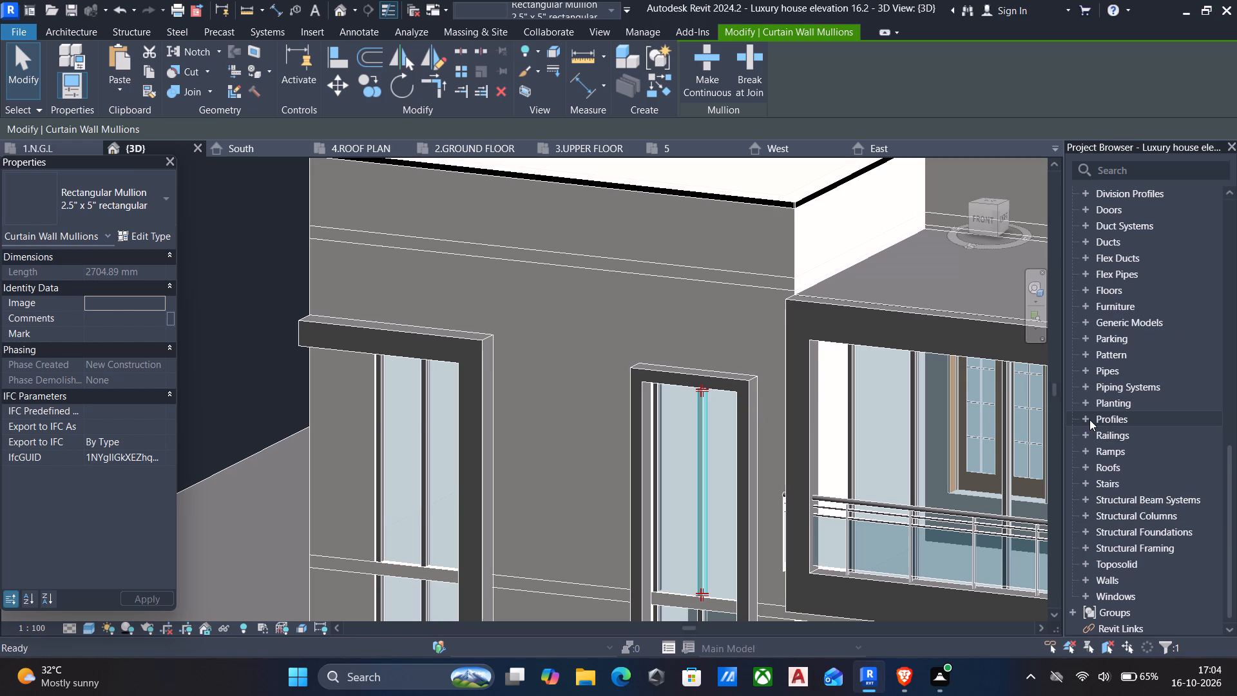
pyautogui.click(1088, 420)
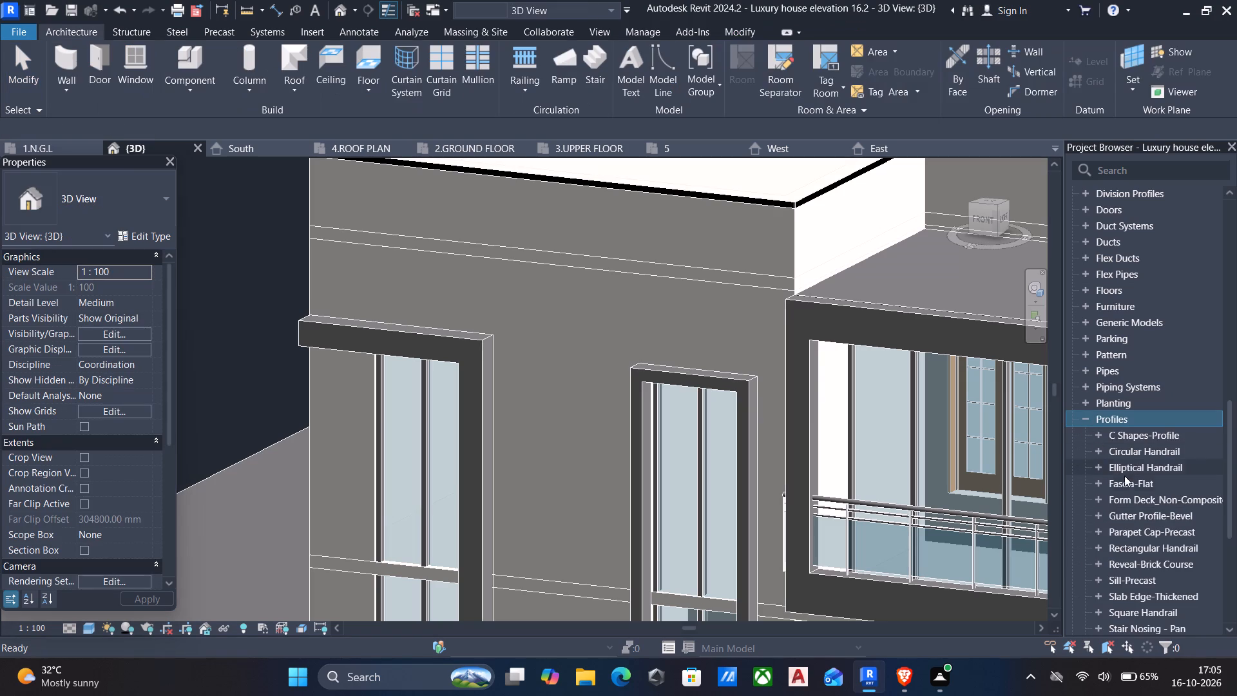
pyautogui.click(1098, 440)
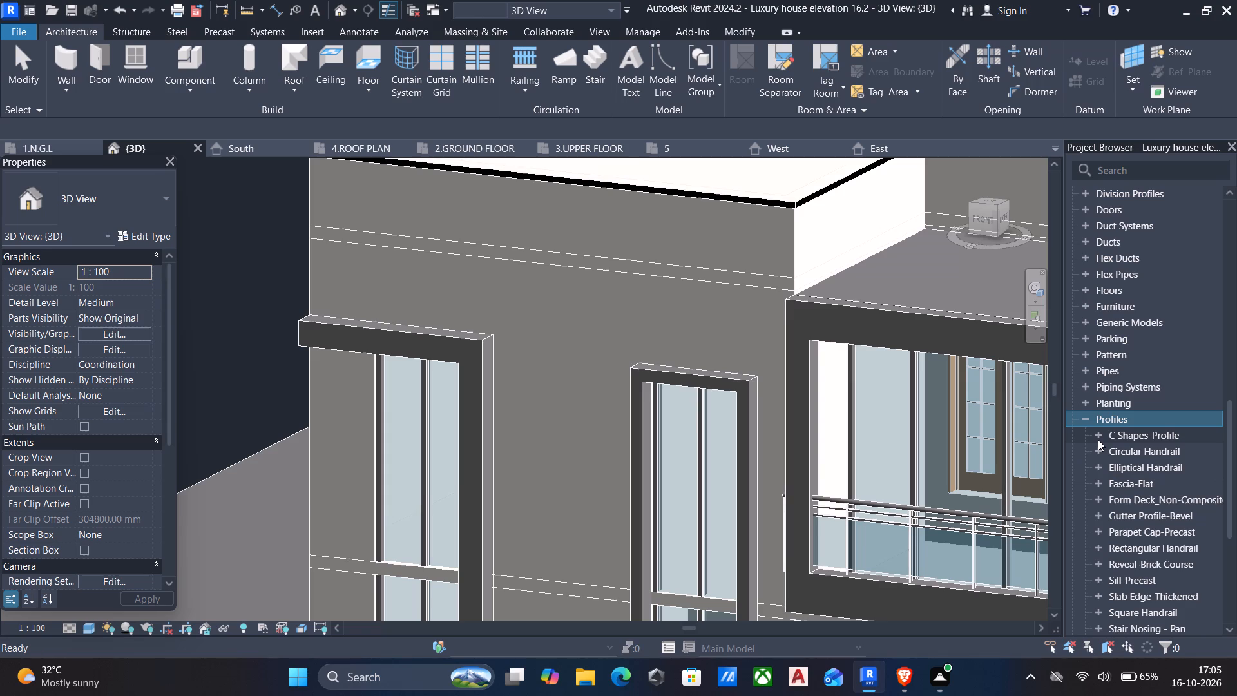
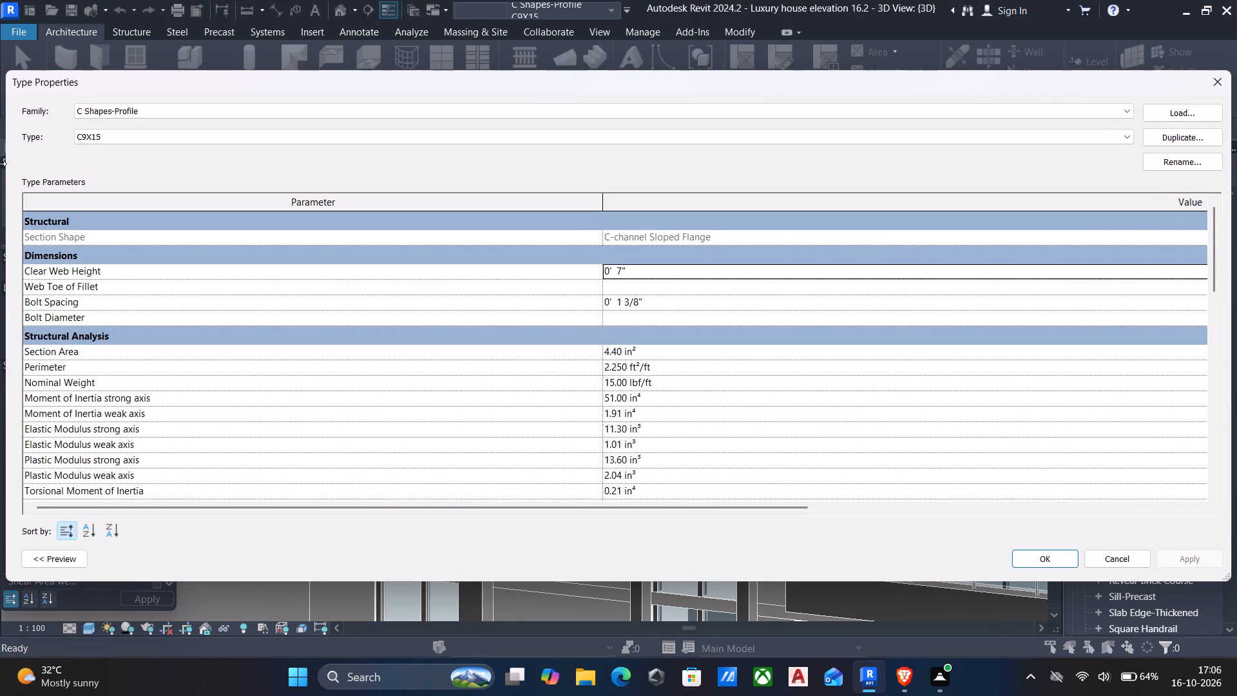
# Examine the section preview and all type parameters of the C Shapes-Profile type C9X15.
pyautogui.click(52, 556)
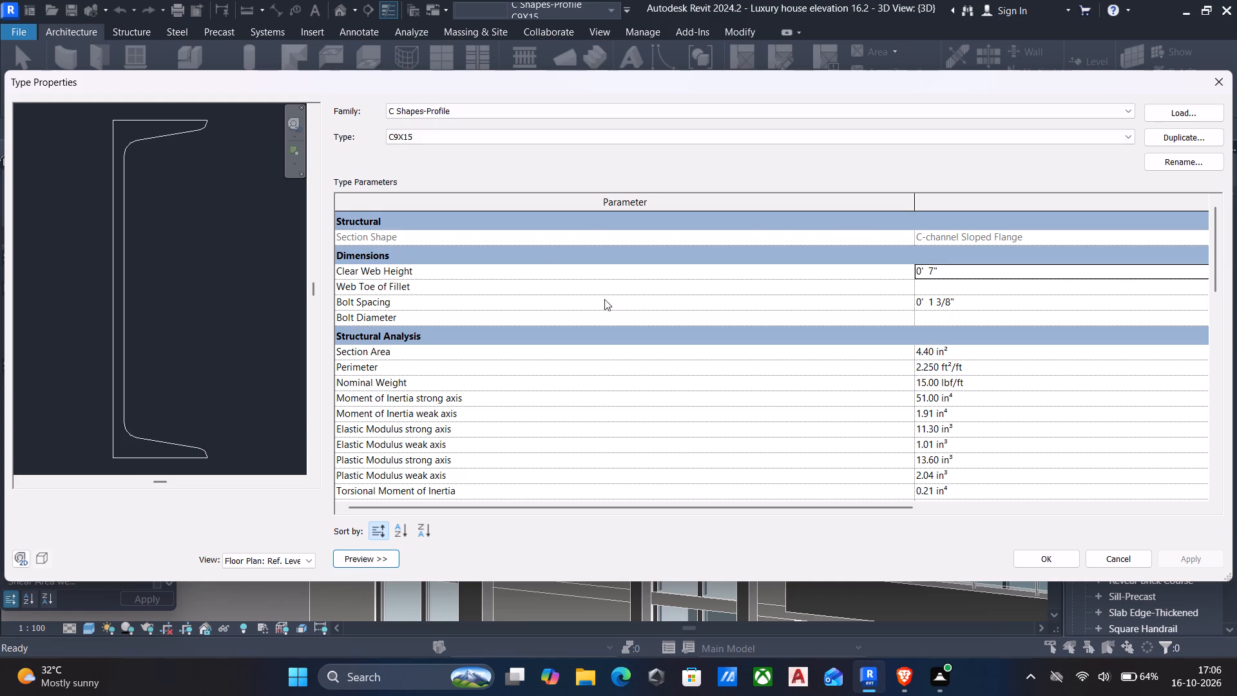
pyautogui.click(363, 558)
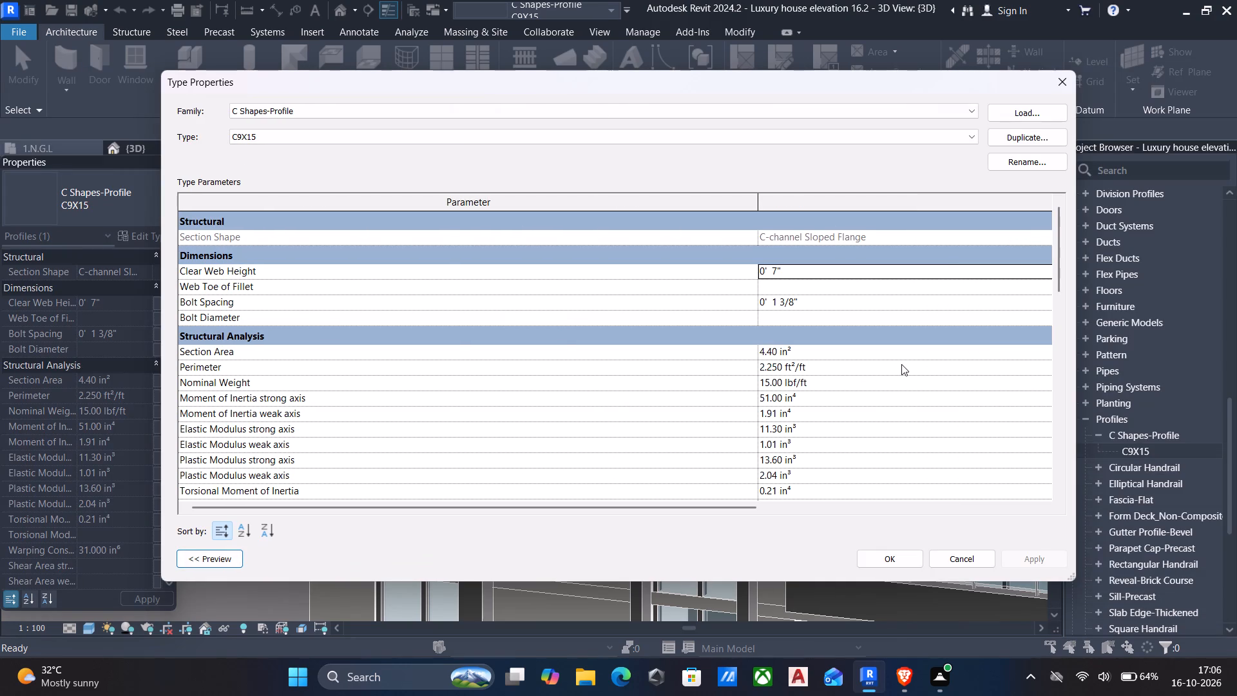
pyautogui.scroll(4, 901, 364)
pyautogui.scroll(-7, 901, 364)
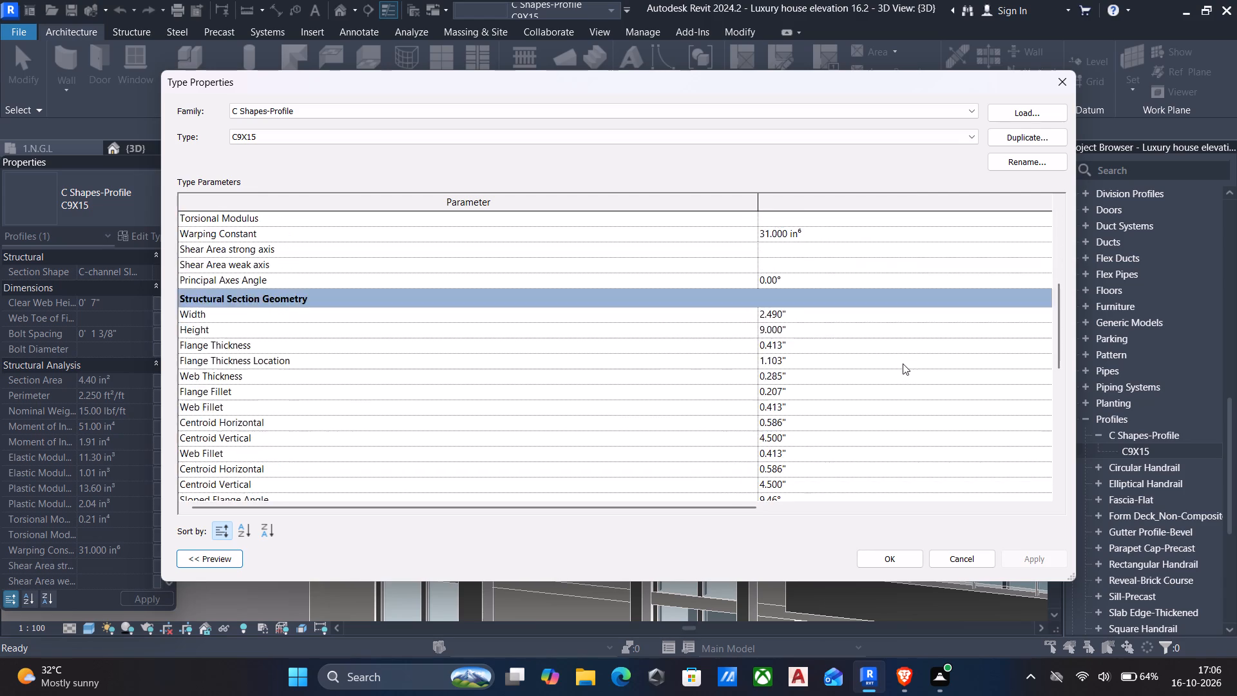
pyautogui.scroll(2, 903, 363)
pyautogui.scroll(-3, 903, 363)
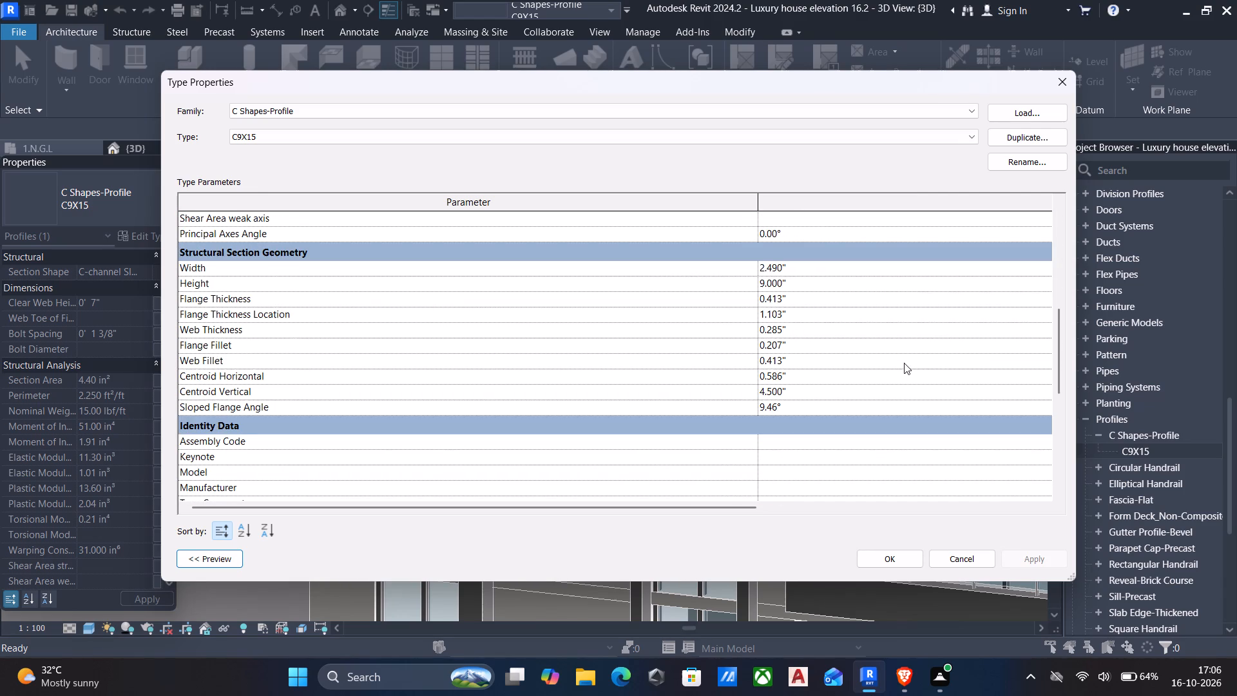
pyautogui.scroll(6, 904, 363)
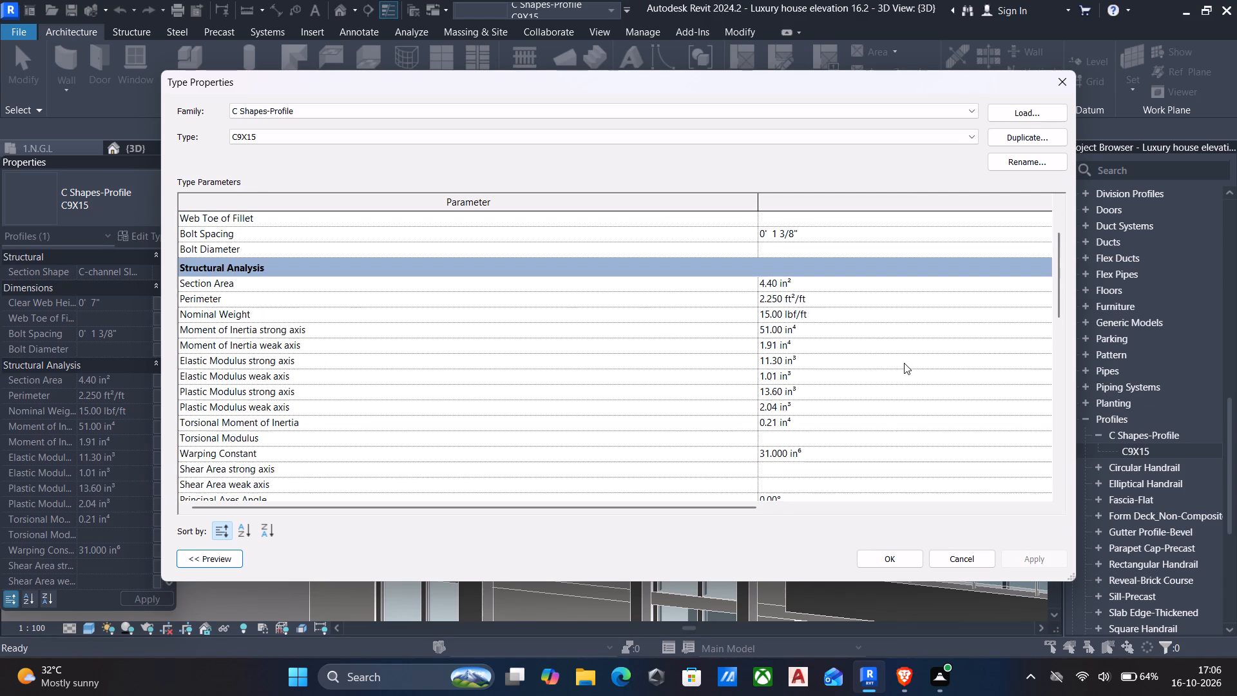
pyautogui.scroll(6, 904, 363)
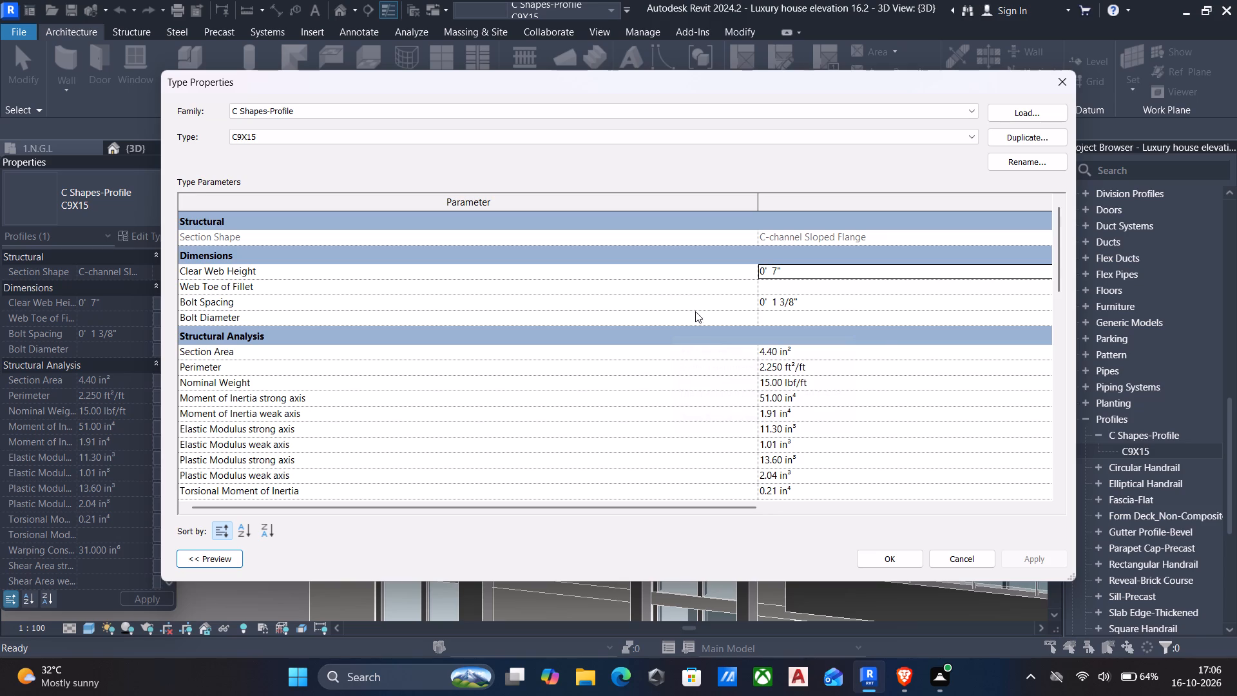
pyautogui.scroll(-7, 704, 334)
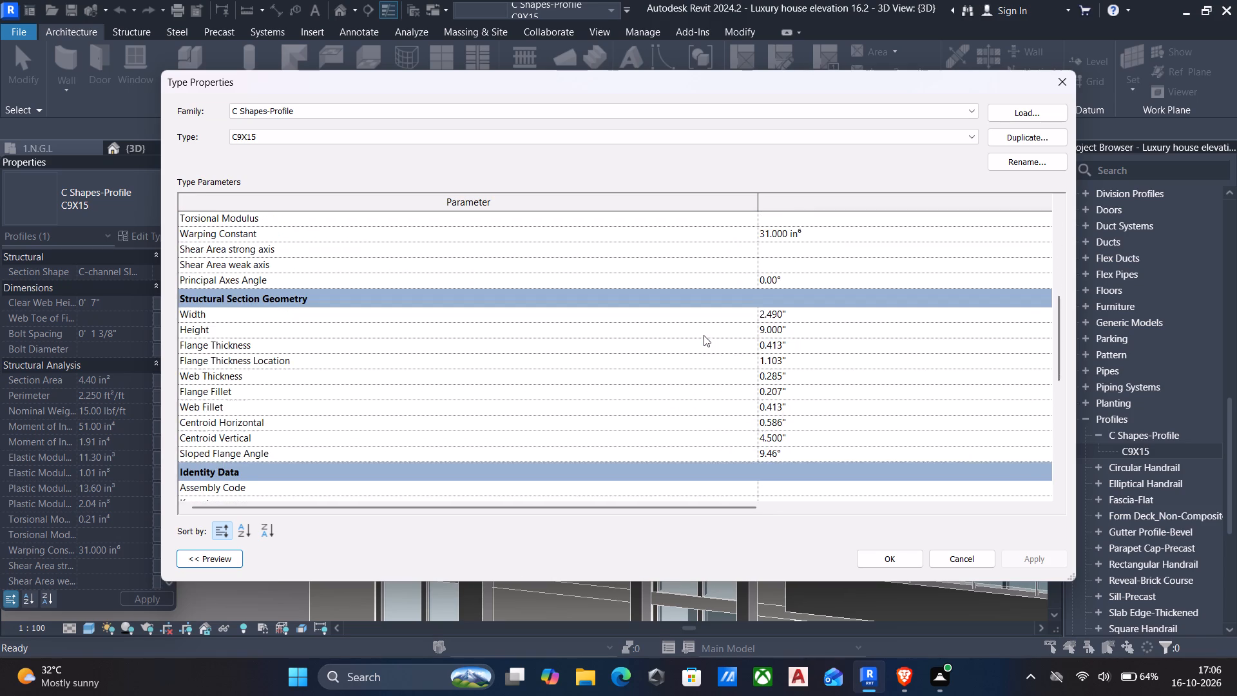
pyautogui.scroll(-6, 704, 335)
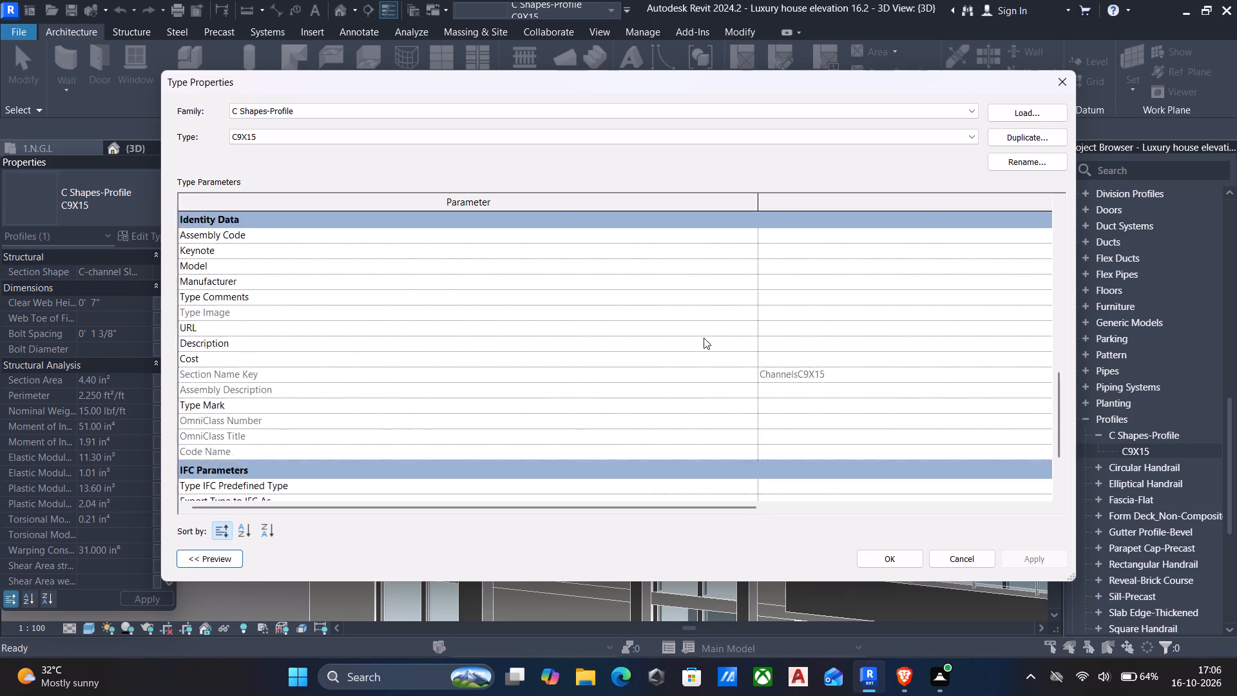
pyautogui.scroll(-5, 704, 338)
pyautogui.scroll(14, 704, 338)
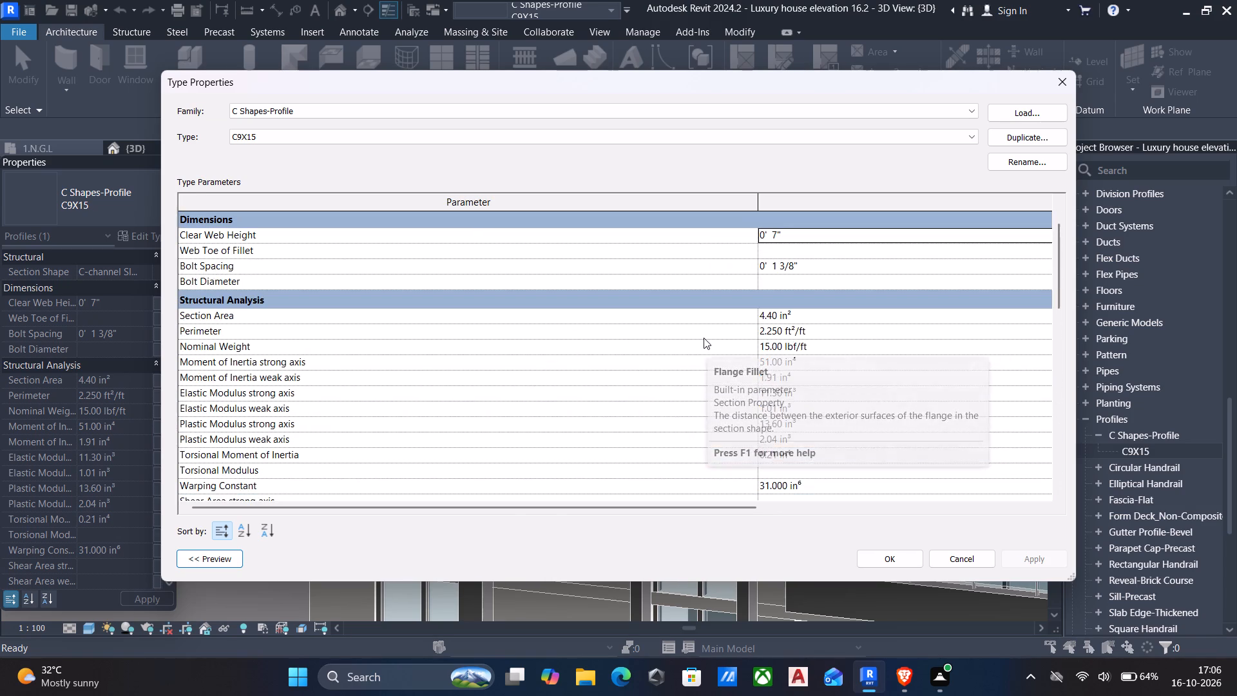
pyautogui.scroll(6, 704, 338)
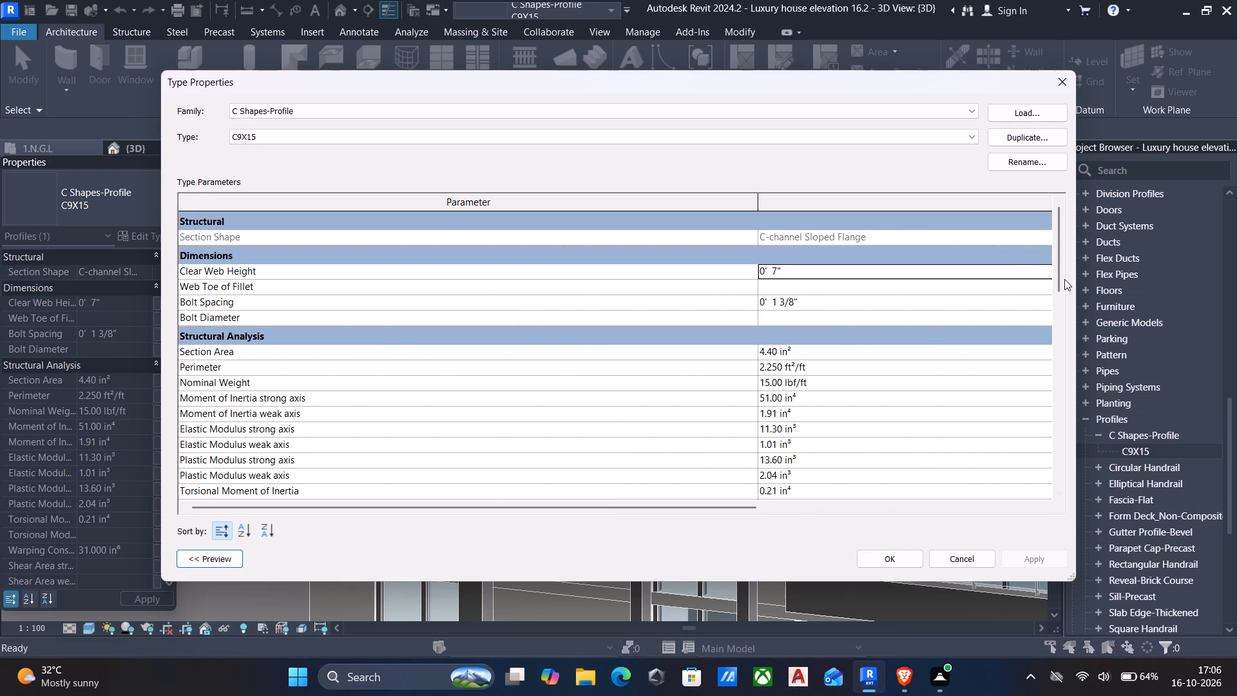
pyautogui.moveTo(1058, 291); pyautogui.dragTo(1048, 500)
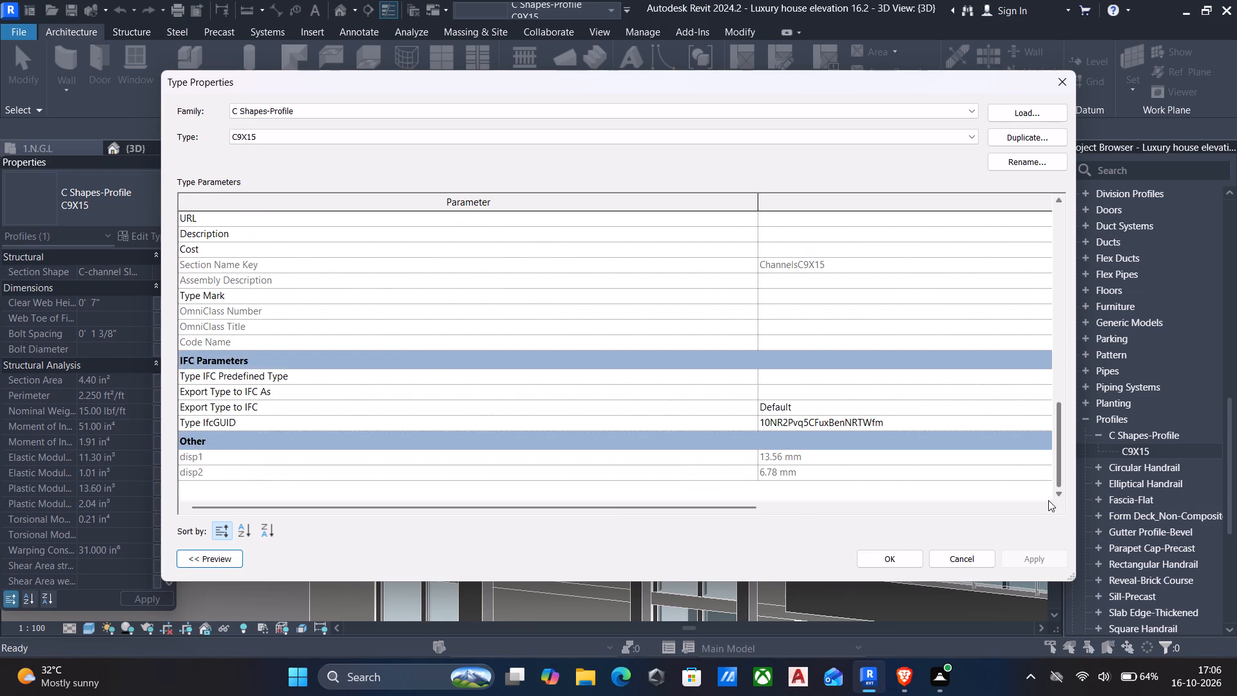
pyautogui.moveTo(1048, 500); pyautogui.dragTo(1073, 203)
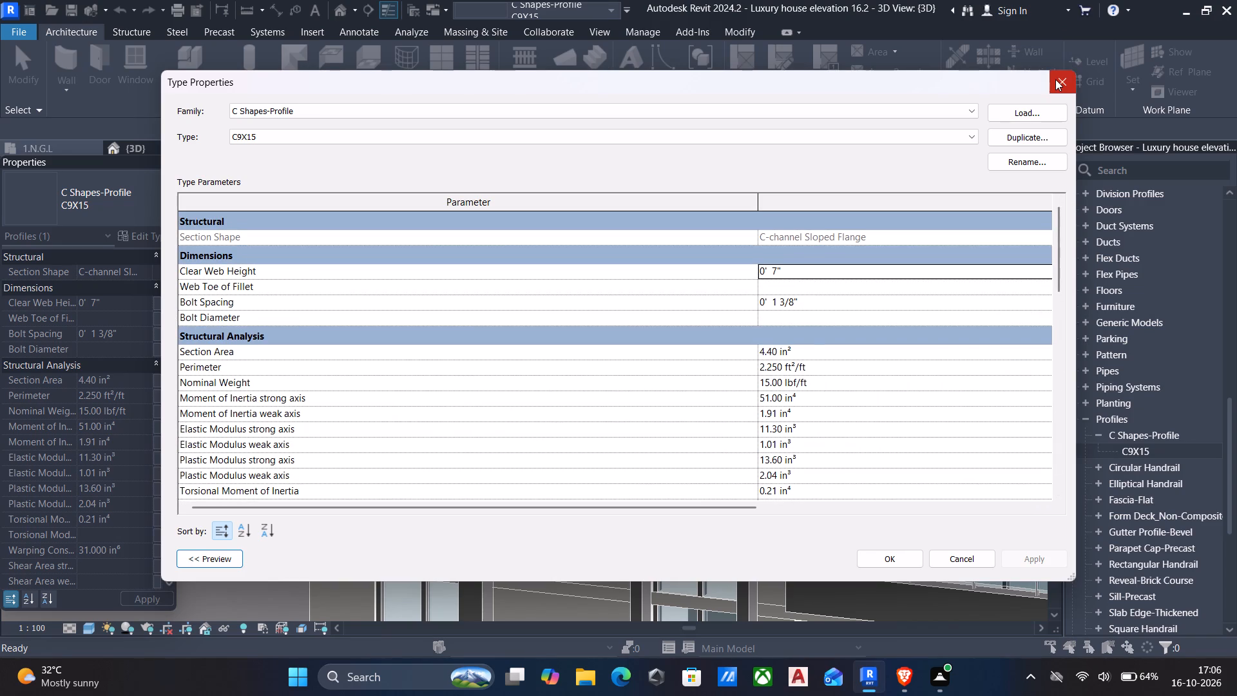
pyautogui.click(1055, 79)
# Save the project with the 3D view showing the whole house from its front and east side.
pyautogui.scroll(-4, 758, 453)
pyautogui.moveTo(750, 456); pyautogui.dragTo(559, 393, button='middle')
pyautogui.scroll(-3, 538, 400)
pyautogui.moveTo(677, 413); pyautogui.dragTo(666, 416, button='middle')
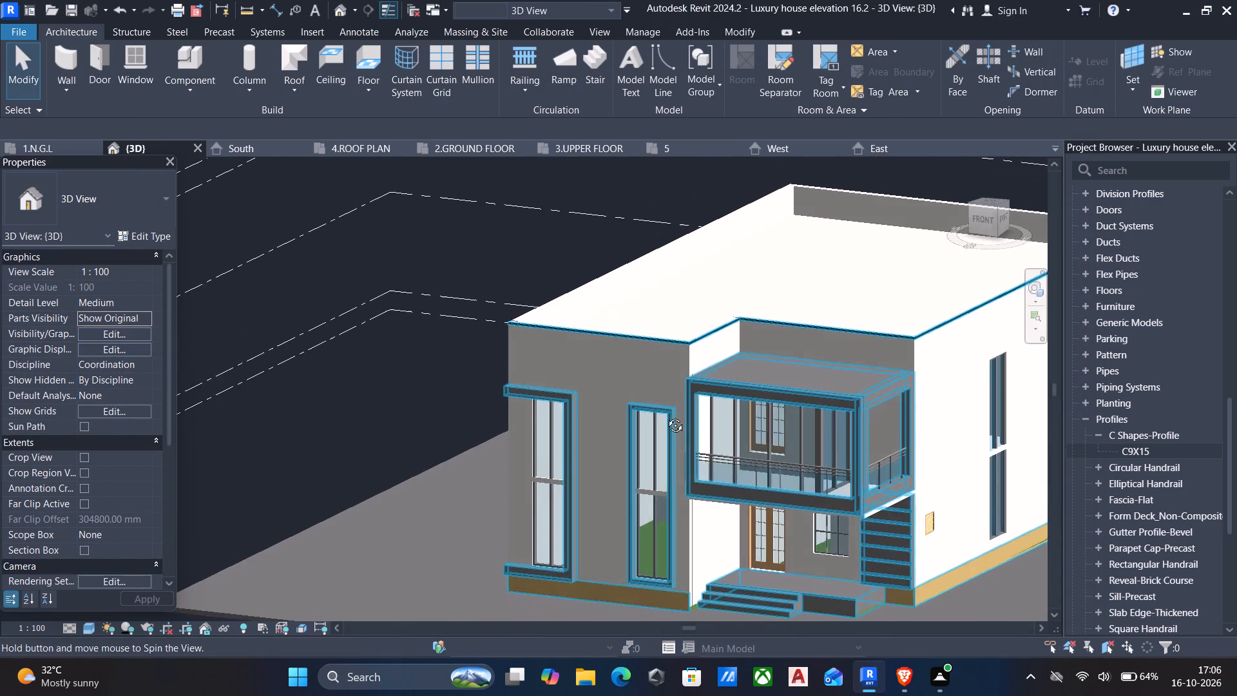
pyautogui.moveTo(666, 416); pyautogui.dragTo(664, 416, button='middle')
pyautogui.scroll(-1, 664, 416)
pyautogui.moveTo(669, 412); pyautogui.dragTo(641, 401, button='middle')
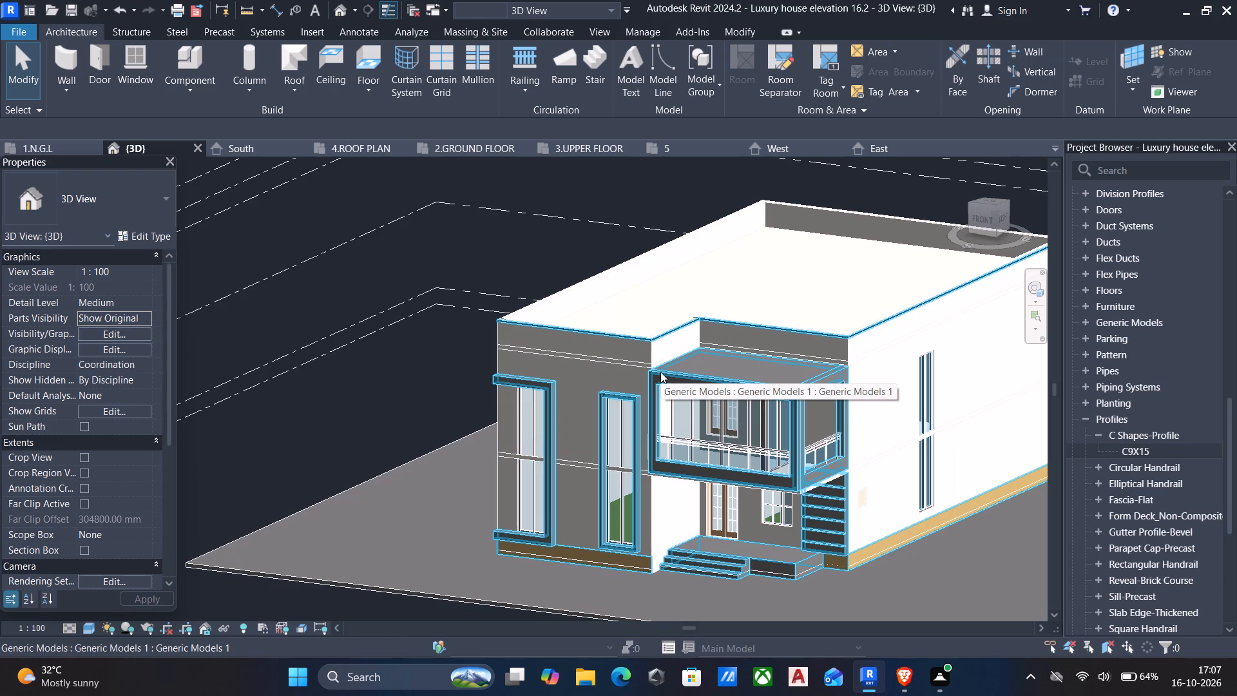
pyautogui.hotkey('ctrl', 's')
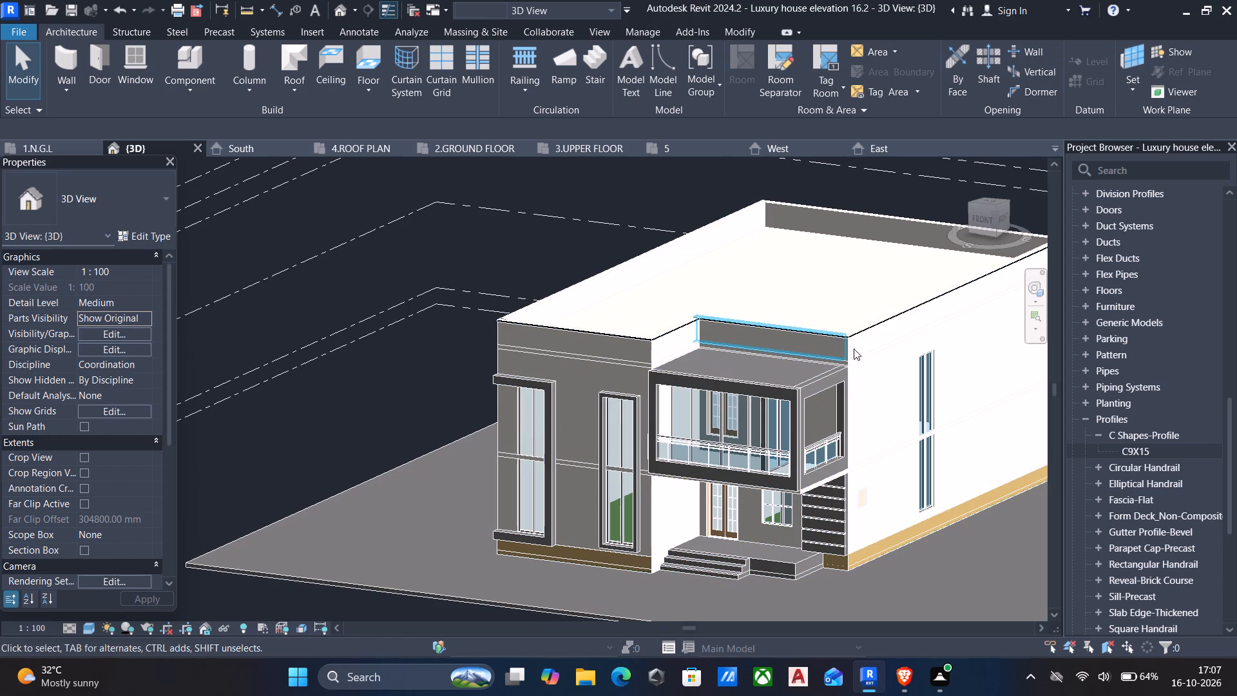
# Set the 3D view's print range to the visible portion of the current window and check the print preview.
pyautogui.scroll(-1, 877, 425)
pyautogui.moveTo(865, 429); pyautogui.dragTo(760, 438, button='middle')
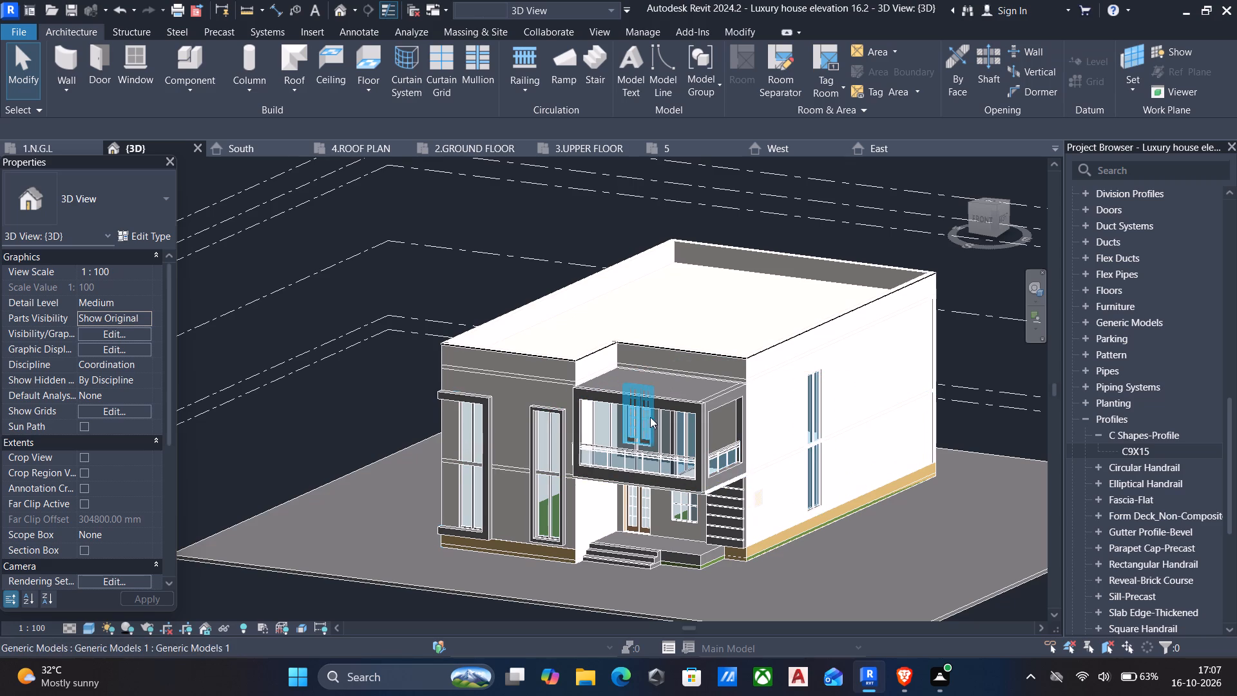
pyautogui.moveTo(646, 437); pyautogui.dragTo(627, 425, button='middle')
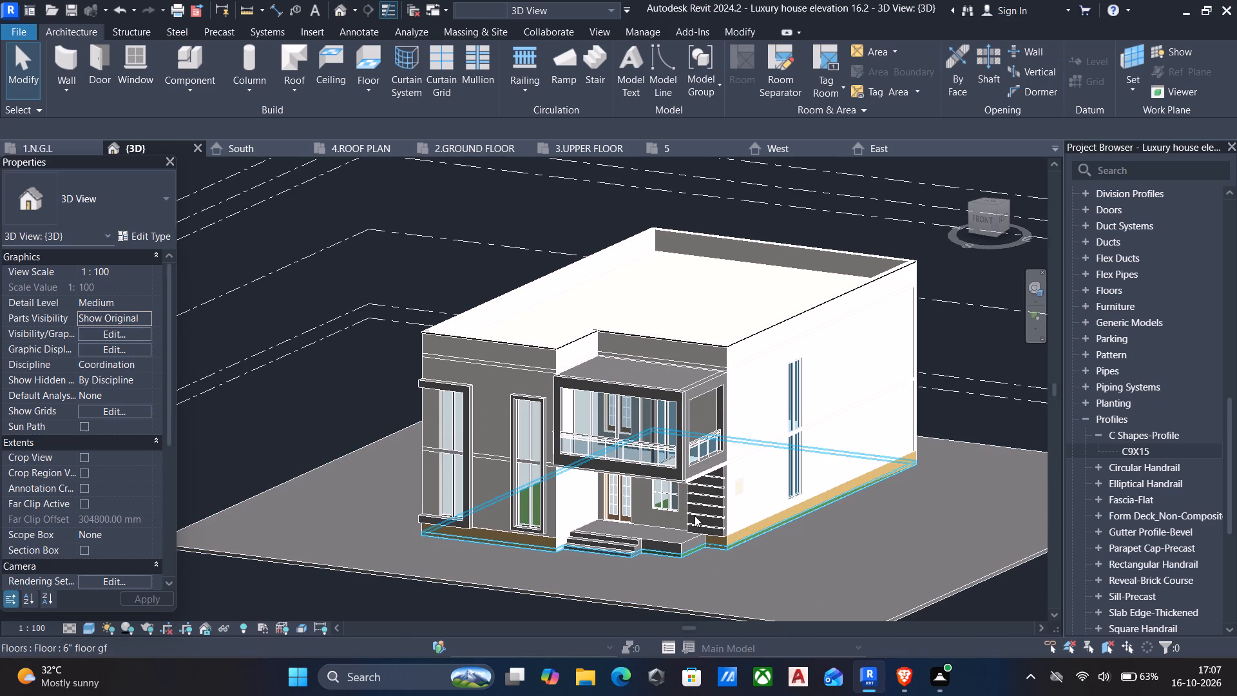
pyautogui.hotkey('ctrl', 'p')
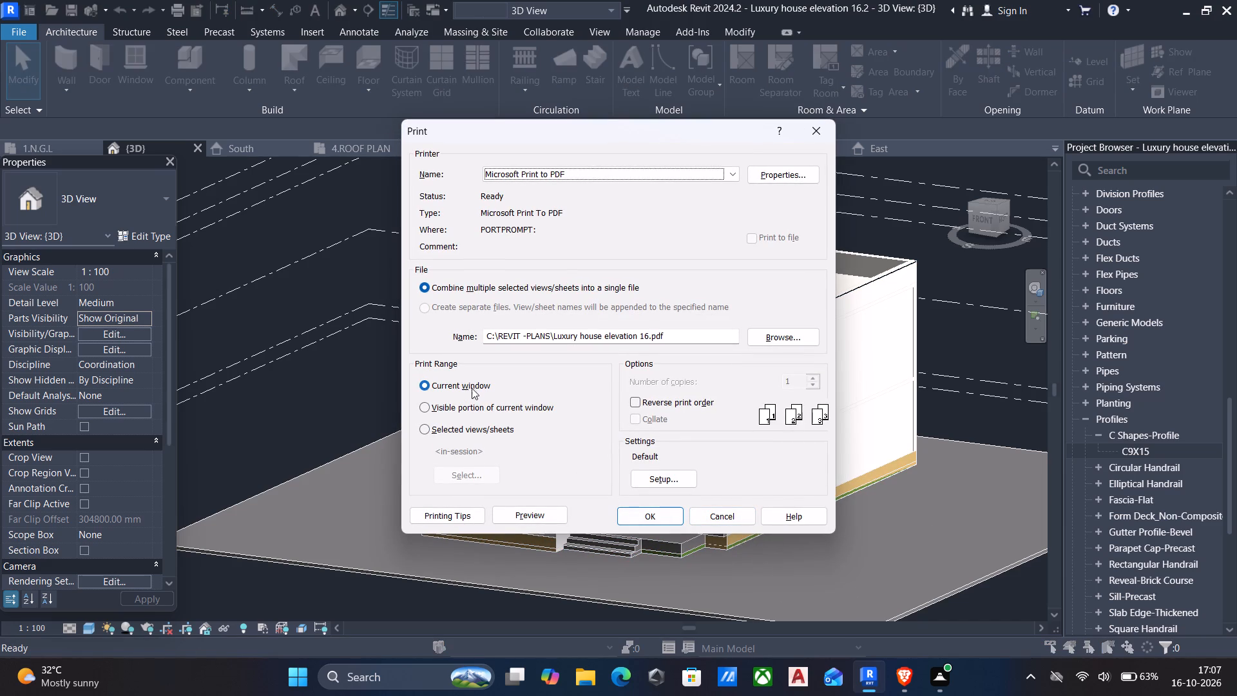
pyautogui.click(450, 402)
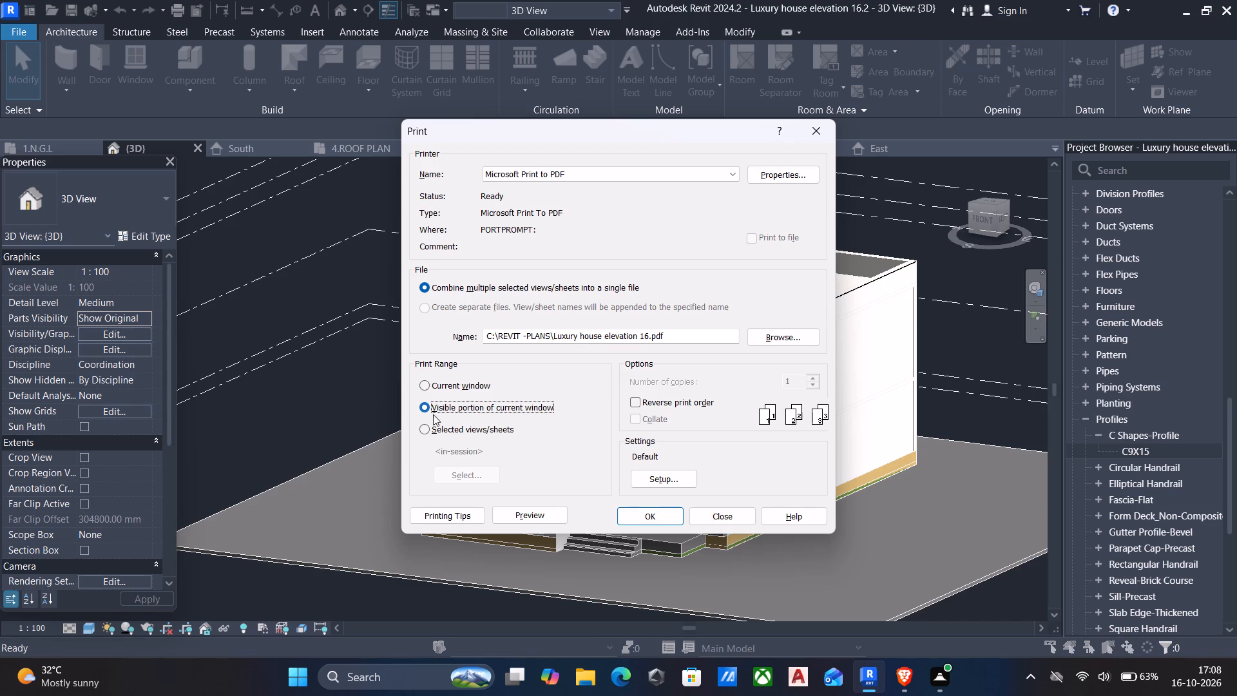
pyautogui.click(537, 513)
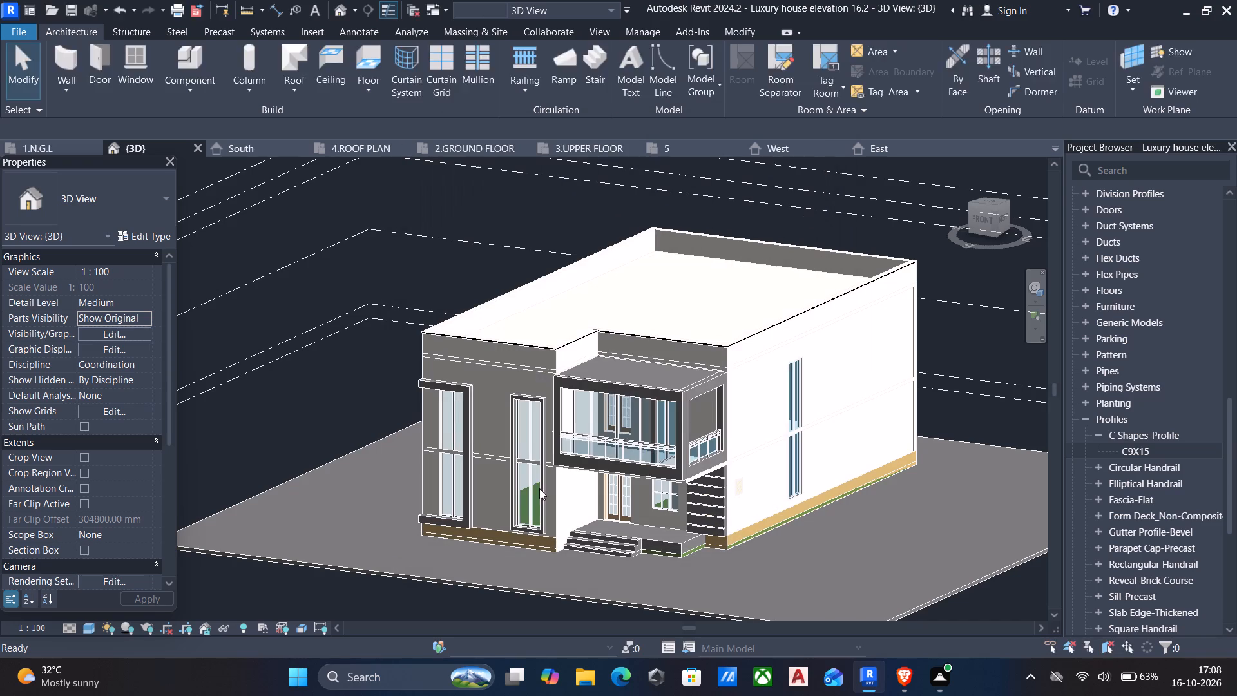
pyautogui.click(738, 377)
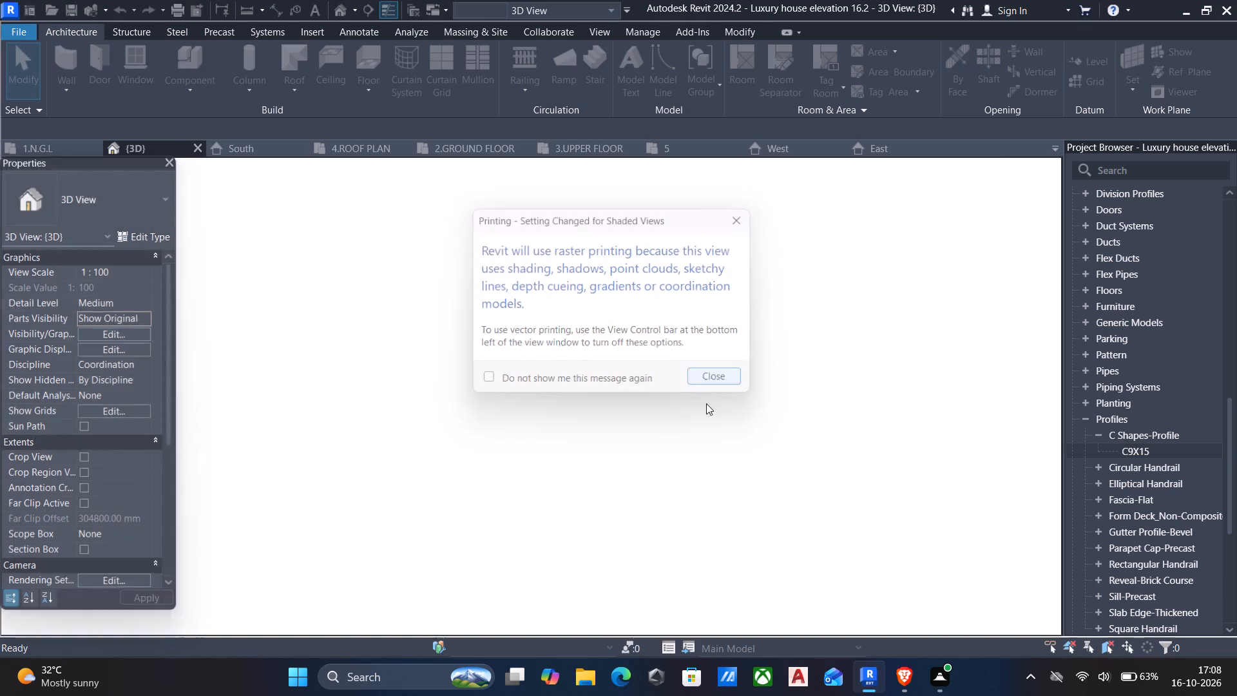
pyautogui.scroll(3, 758, 431)
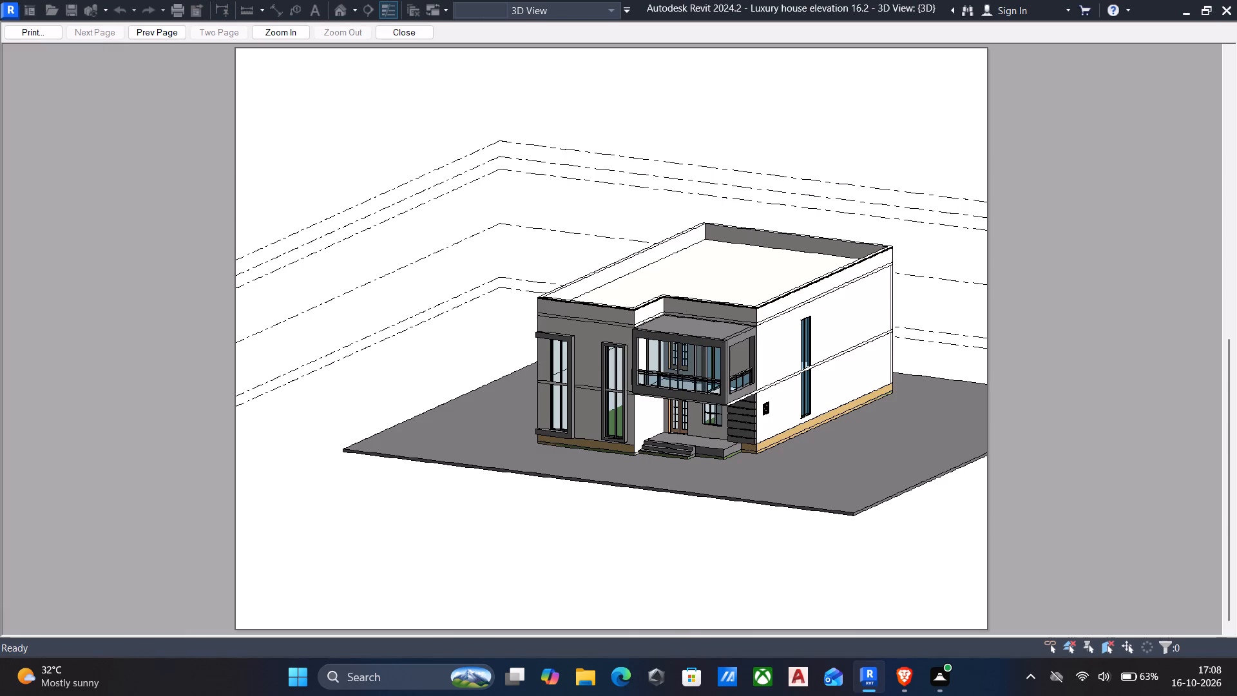
pyautogui.click(417, 33)
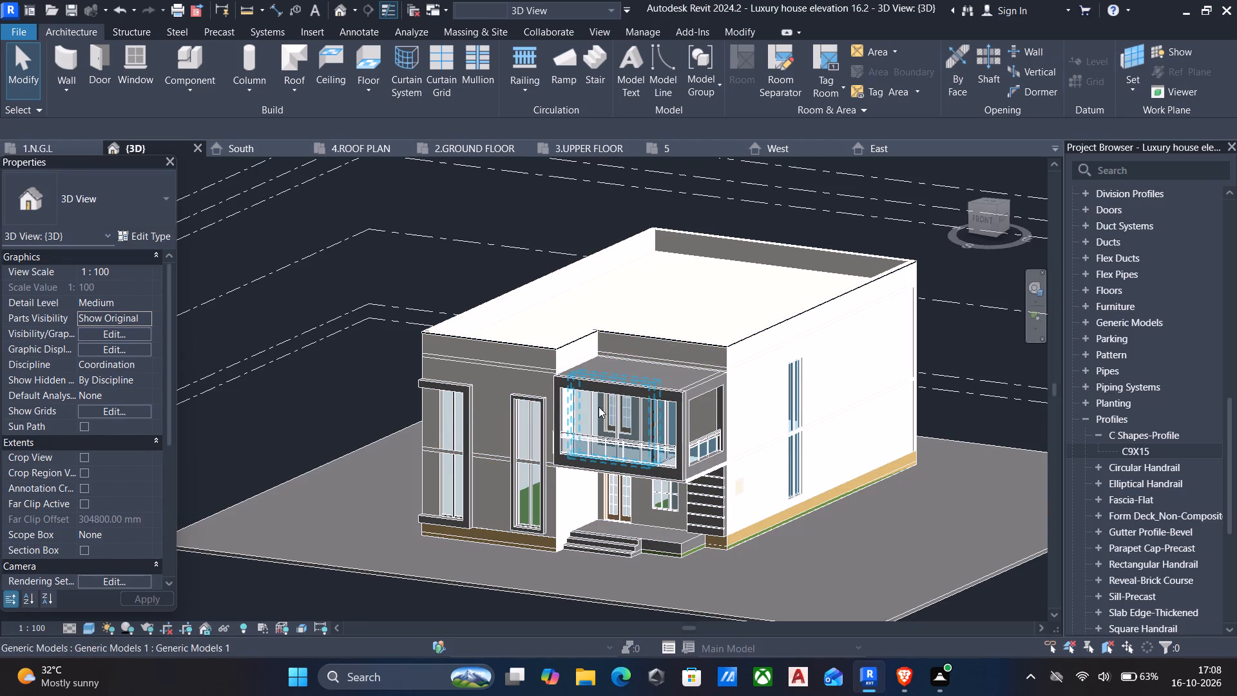
# Print the visible portion of the 3D house view with Microsoft Print to PDF, saving it as "luxury house 16.2" in REVIT -PLANS.
pyautogui.moveTo(577, 415); pyautogui.dragTo(511, 410, button='middle')
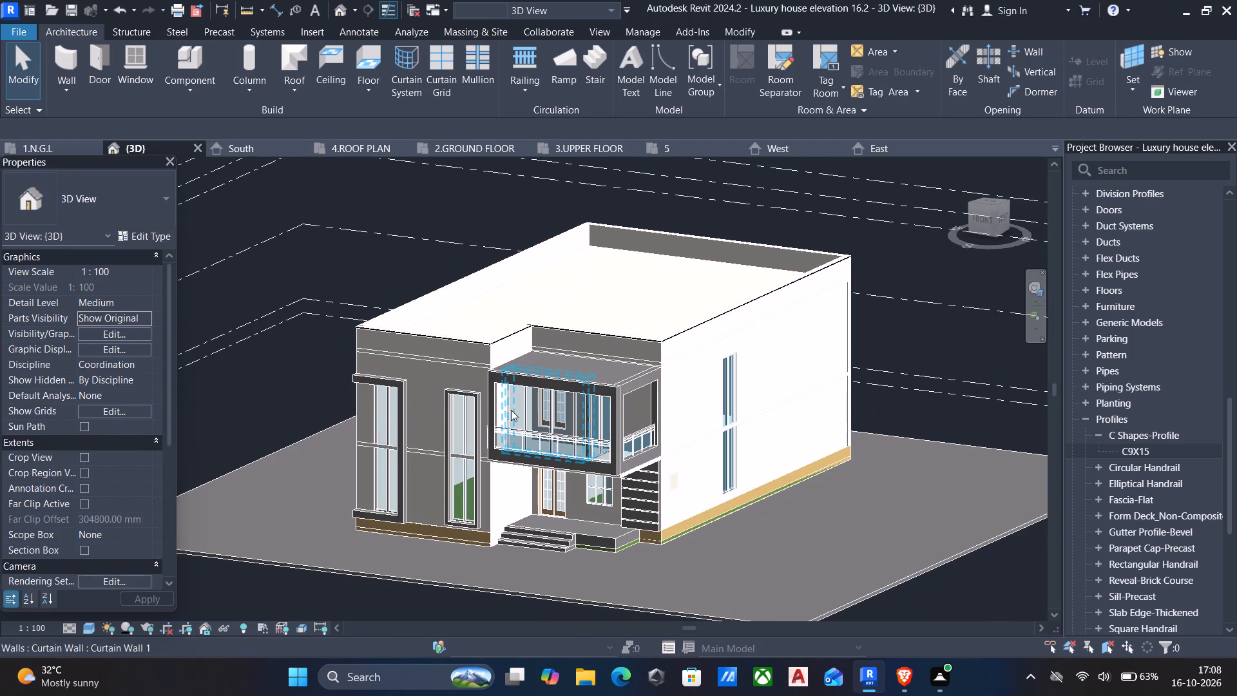
pyautogui.hotkey('ctrl', 'p')
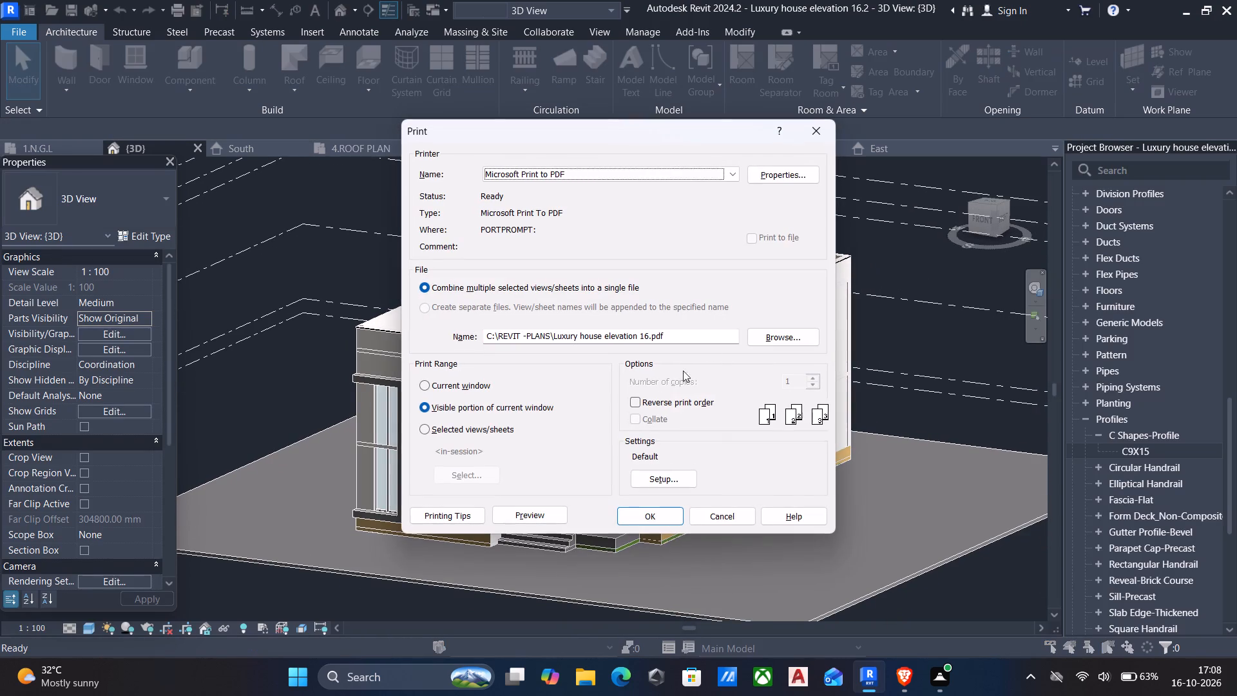
pyautogui.click(642, 512)
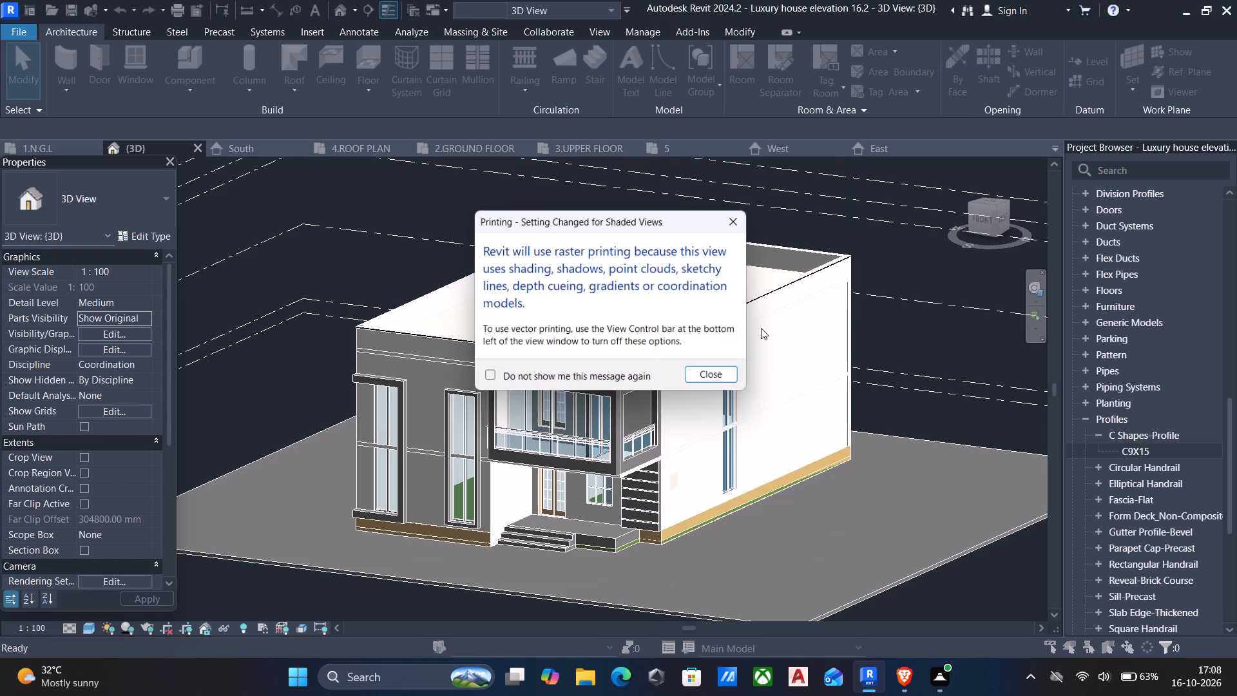
pyautogui.click(711, 373)
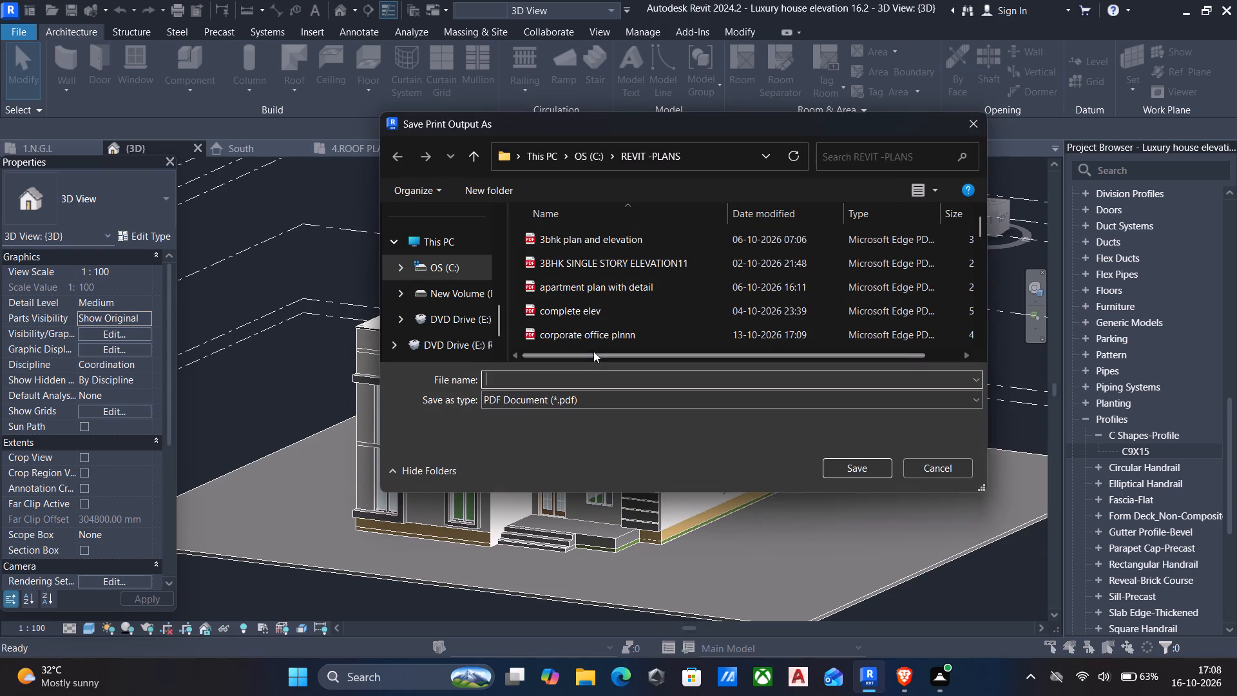
pyautogui.click(593, 377)
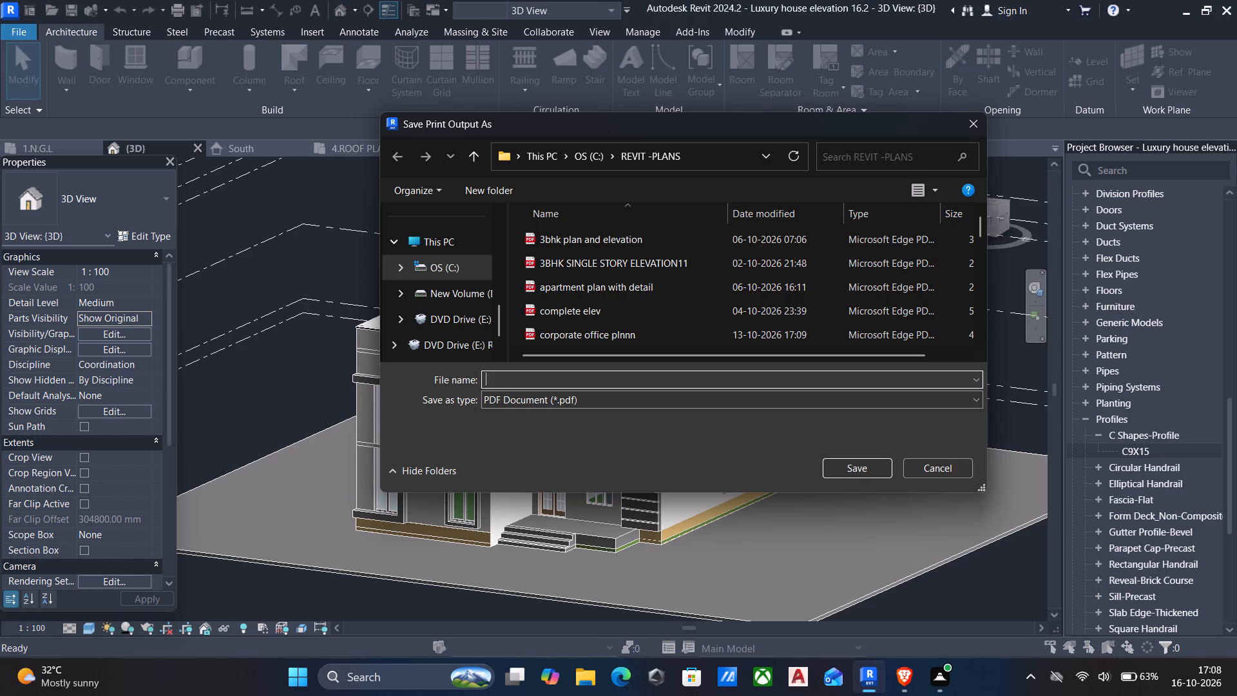
pyautogui.write('lu')
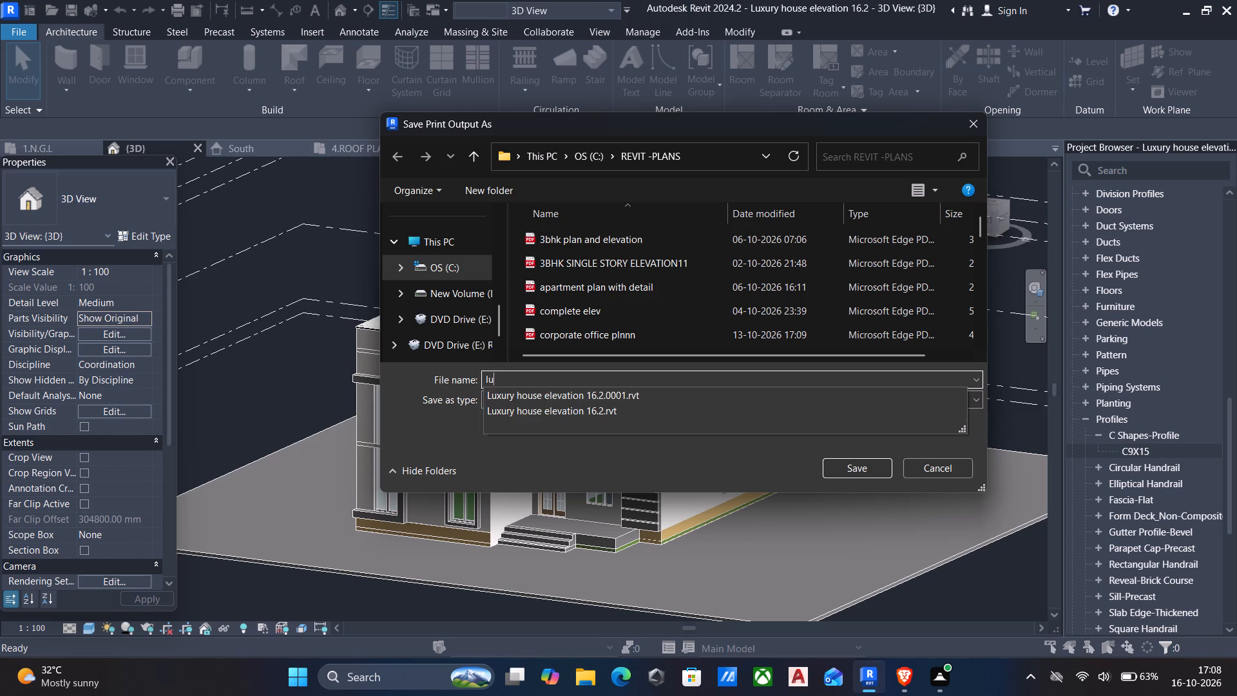
pyautogui.write('xur')
pyautogui.write('y')
pyautogui.press('space')
pyautogui.write('house 16.2')
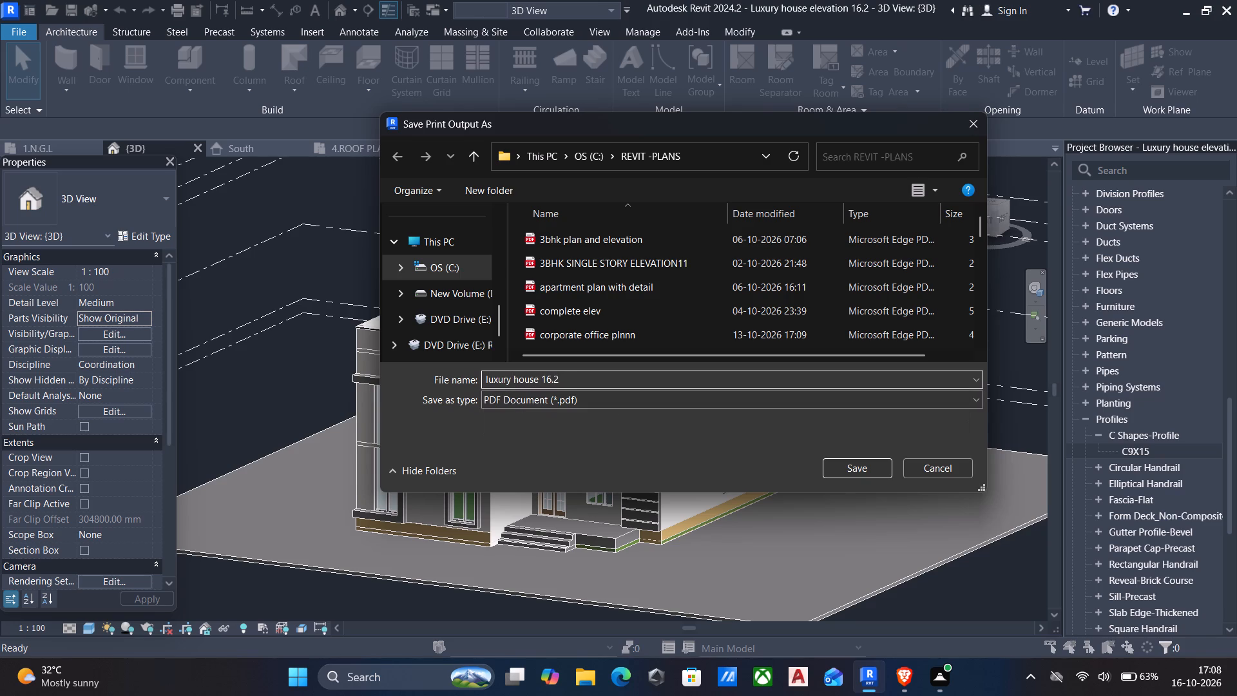
pyautogui.click(857, 469)
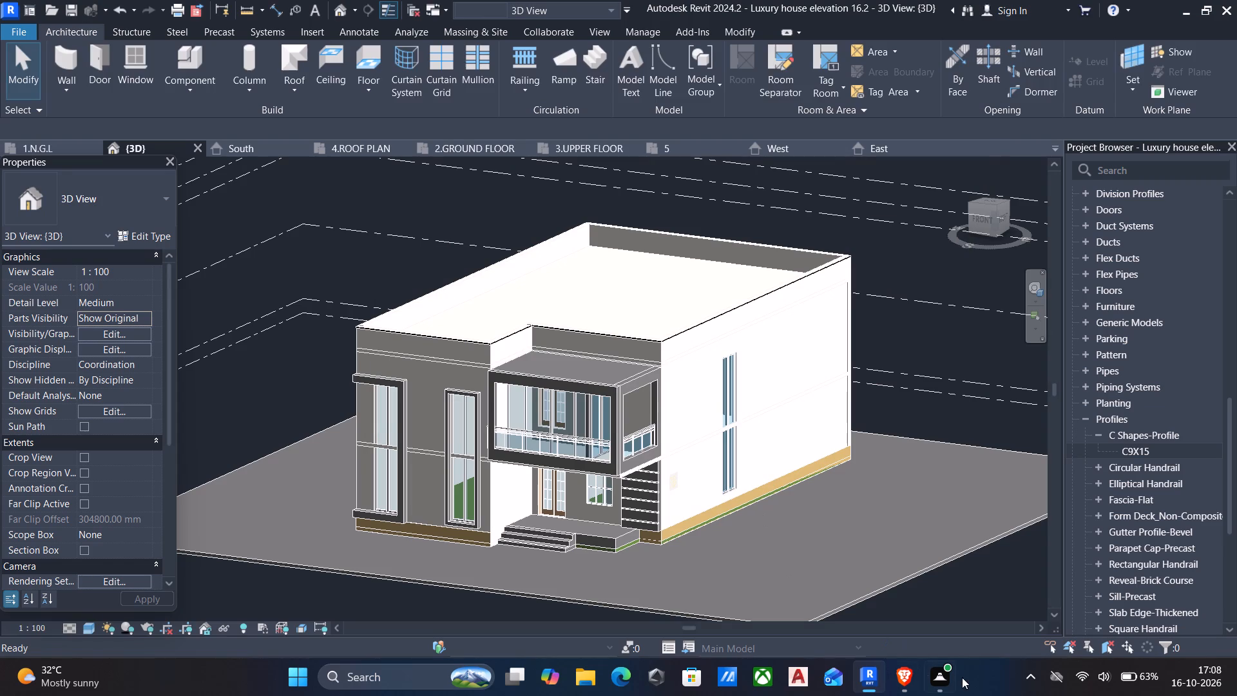